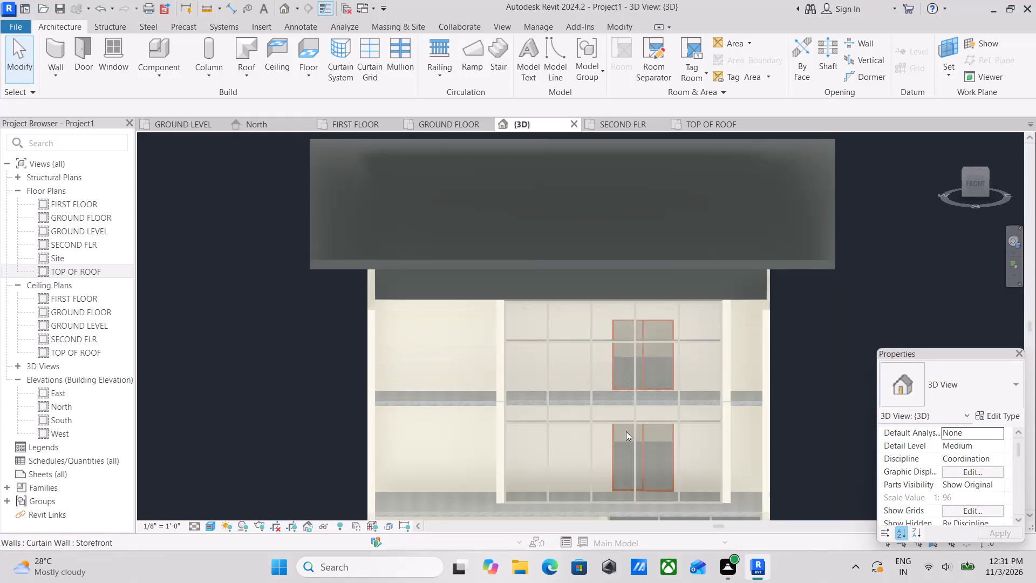
# Examine the building's front and side facades in 3D, including the veranda, ground-floor storefront and the upper-floor wall bays beside the glazing.
pyautogui.scroll(-5, 626, 430)
pyautogui.moveTo(623, 427); pyautogui.dragTo(628, 369, button='middle')
pyautogui.scroll(2, 614, 421)
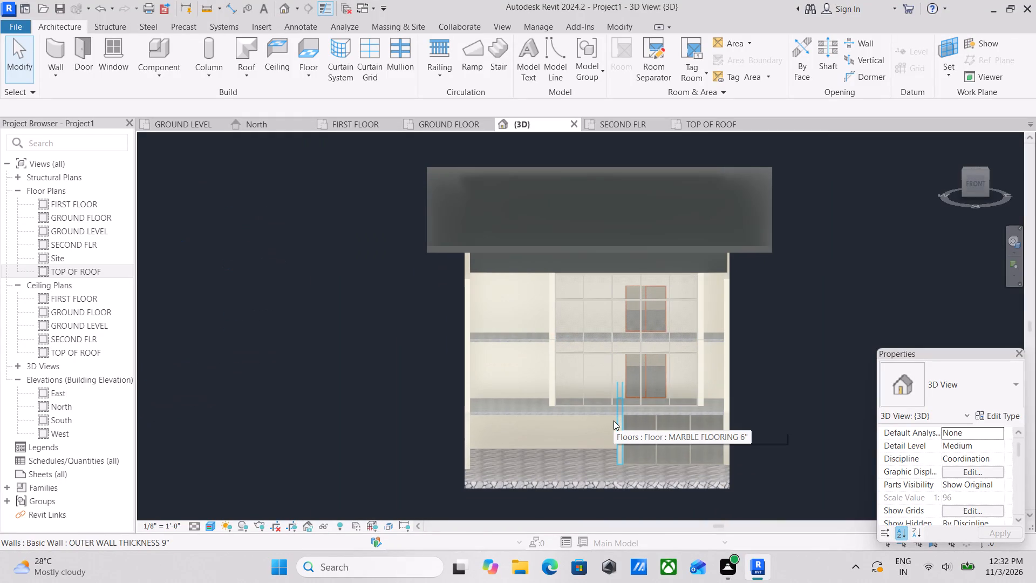
pyautogui.scroll(2, 582, 474)
pyautogui.keyDown('shift'); pyautogui.moveTo(591, 456); pyautogui.dragTo(649, 419, button='middle'); pyautogui.keyUp('shift')
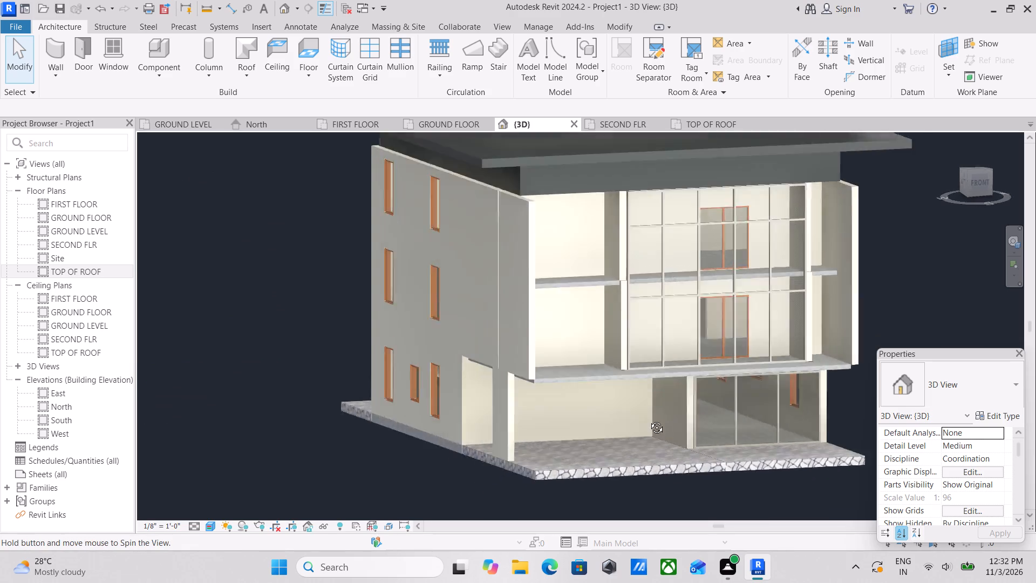
pyautogui.keyDown('shift'); pyautogui.moveTo(649, 419); pyautogui.dragTo(618, 415, button='middle'); pyautogui.keyUp('shift')
pyautogui.scroll(1, 622, 418)
pyautogui.keyDown('shift'); pyautogui.moveTo(624, 419); pyautogui.dragTo(638, 429, button='middle'); pyautogui.keyUp('shift')
pyautogui.keyDown('shift'); pyautogui.moveTo(638, 429); pyautogui.dragTo(619, 430, button='middle'); pyautogui.keyUp('shift')
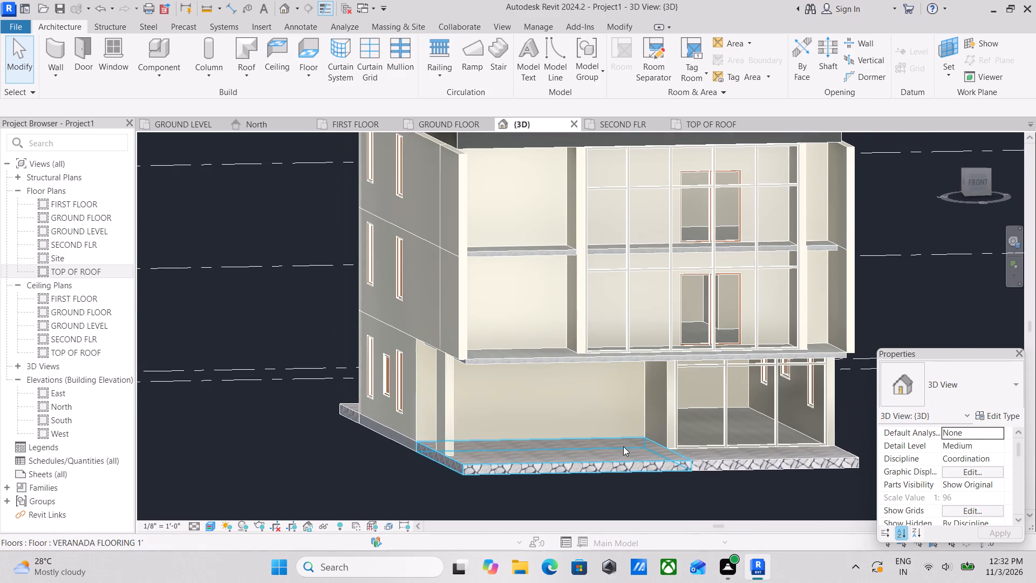
pyautogui.scroll(-1, 623, 446)
pyautogui.keyDown('shift'); pyautogui.moveTo(623, 446); pyautogui.dragTo(701, 458, button='middle'); pyautogui.keyUp('shift')
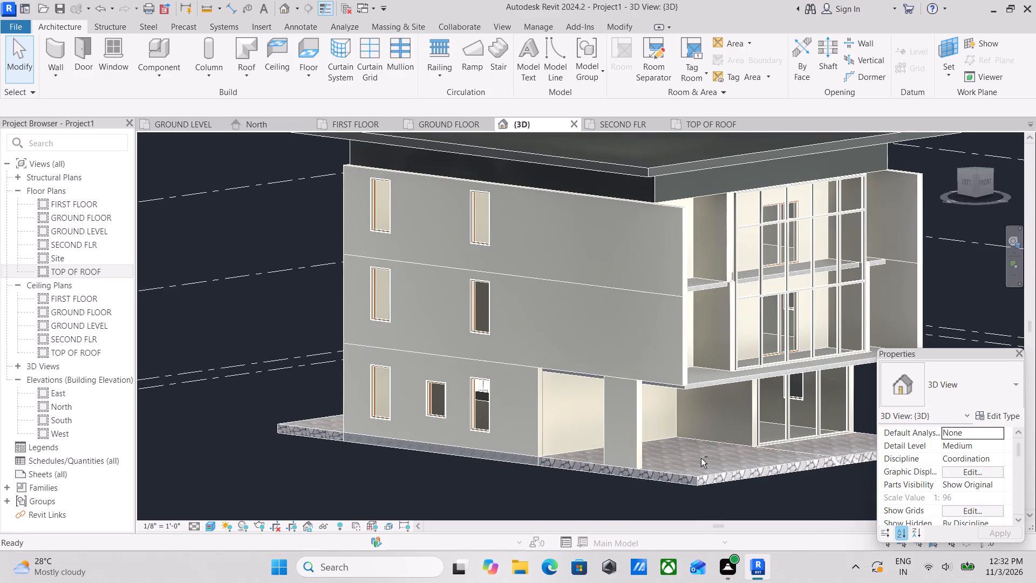
pyautogui.keyDown('shift'); pyautogui.scroll(-1, 701, 458); pyautogui.keyUp('shift')
pyautogui.keyDown('shift'); pyautogui.moveTo(701, 458); pyautogui.dragTo(735, 453, button='middle'); pyautogui.keyUp('shift')
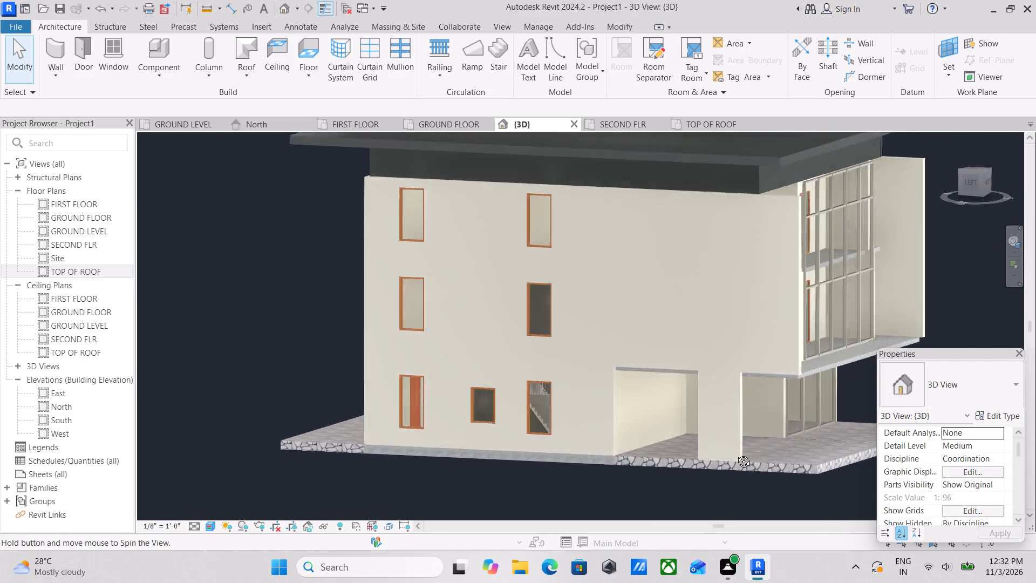
pyautogui.keyDown('shift'); pyautogui.moveTo(735, 453); pyautogui.dragTo(639, 456, button='middle'); pyautogui.keyUp('shift')
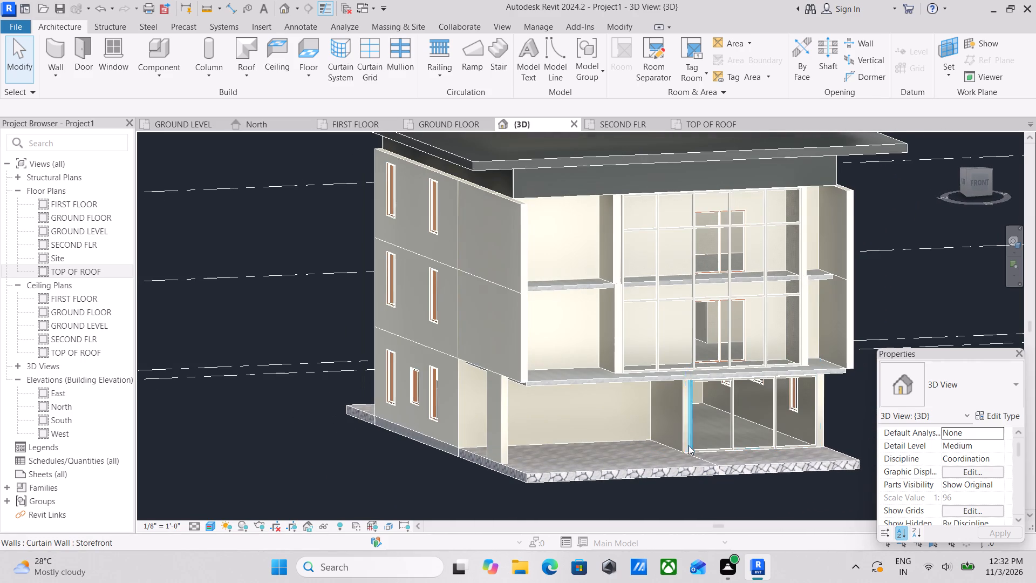
pyautogui.keyDown('shift'); pyautogui.moveTo(685, 445); pyautogui.dragTo(631, 452, button='middle'); pyautogui.keyUp('shift')
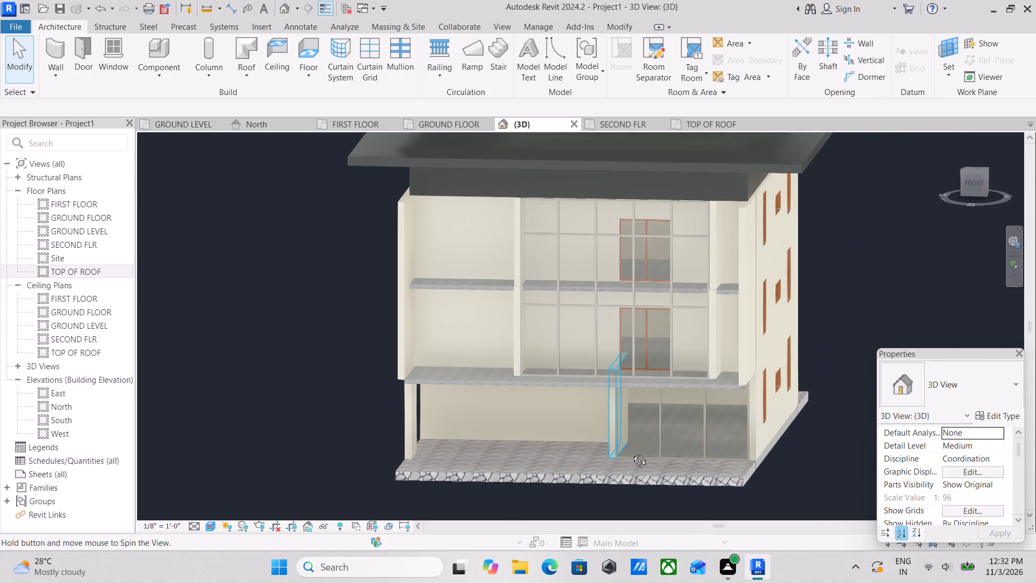
pyautogui.keyDown('shift'); pyautogui.moveTo(631, 452); pyautogui.dragTo(608, 453, button='middle'); pyautogui.keyUp('shift')
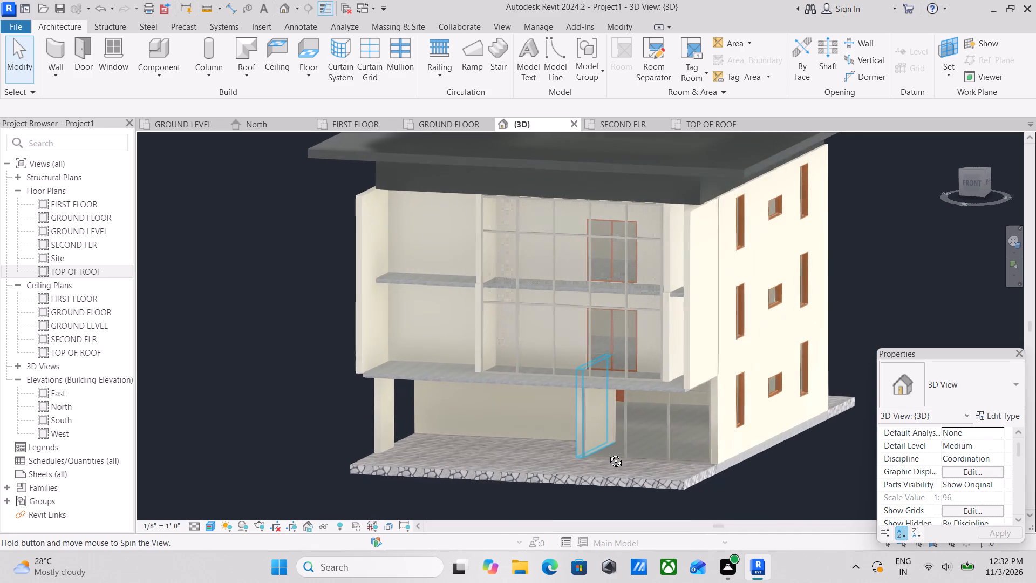
pyautogui.keyDown('shift'); pyautogui.moveTo(608, 453); pyautogui.dragTo(616, 463, button='middle'); pyautogui.keyUp('shift')
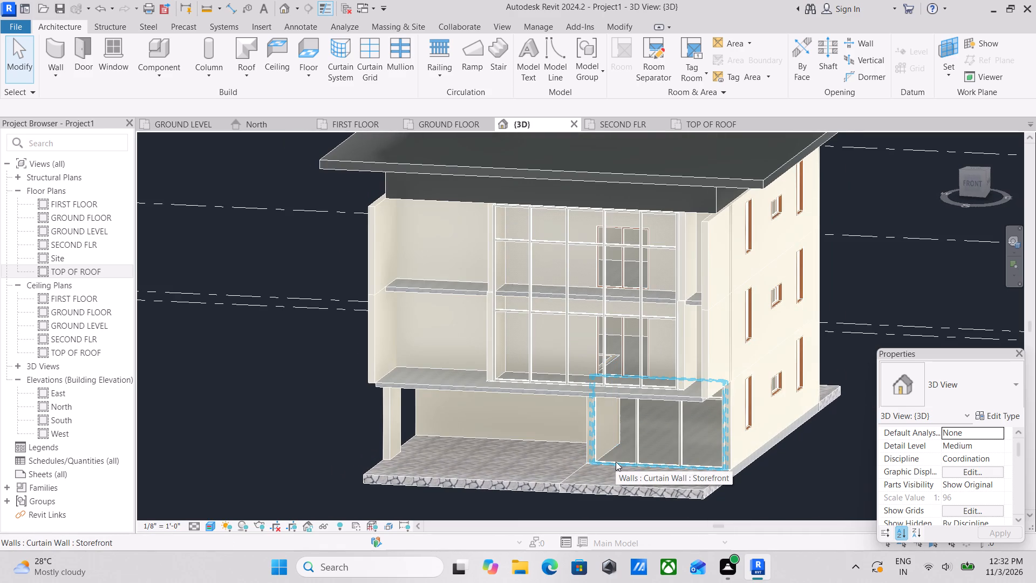
pyautogui.scroll(-1, 606, 463)
pyautogui.scroll(-1, 549, 447)
pyautogui.moveTo(549, 446); pyautogui.dragTo(581, 465, button='middle')
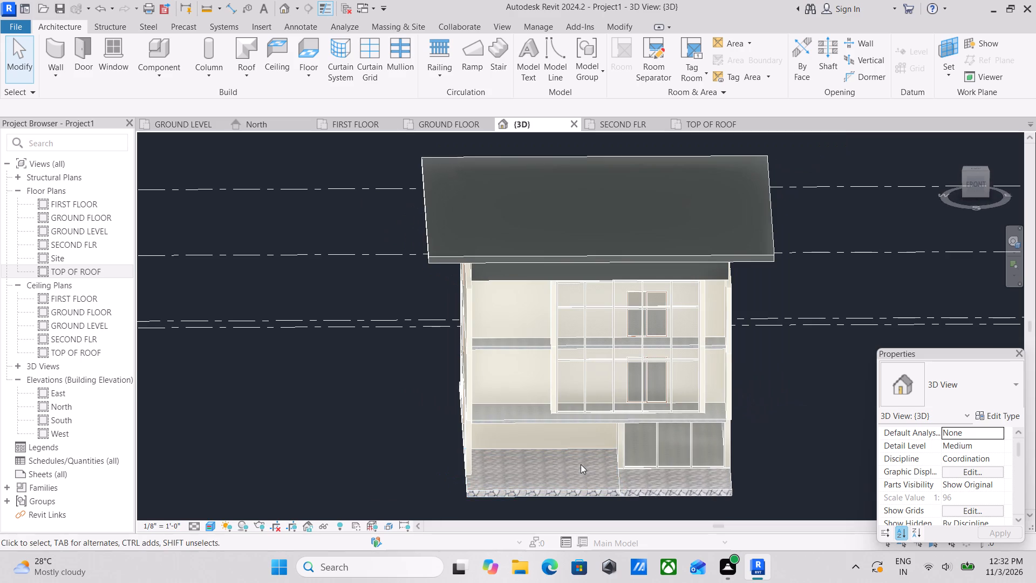
pyautogui.scroll(2, 512, 405)
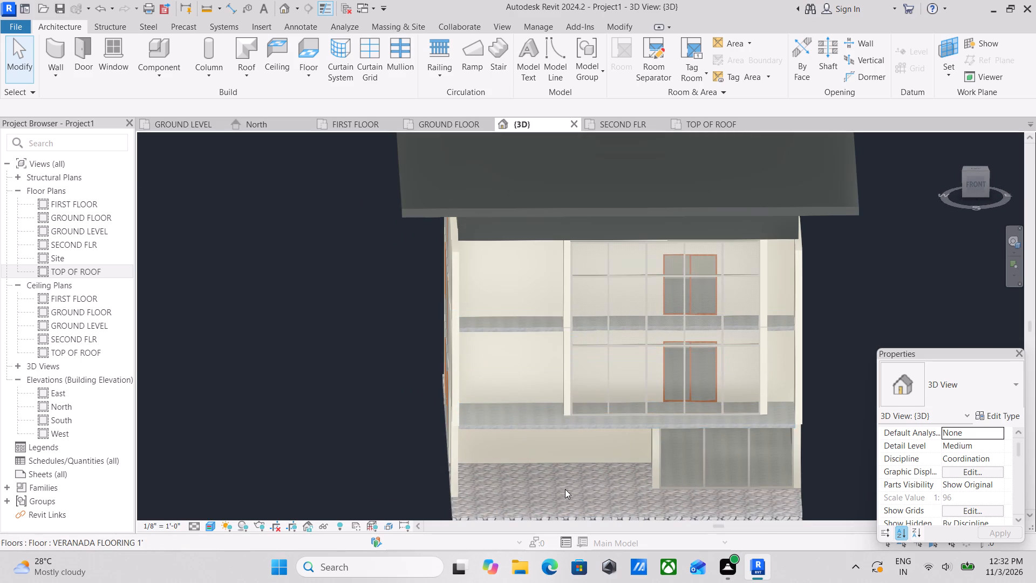
pyautogui.scroll(2, 557, 471)
pyautogui.moveTo(557, 470); pyautogui.dragTo(570, 511, button='middle')
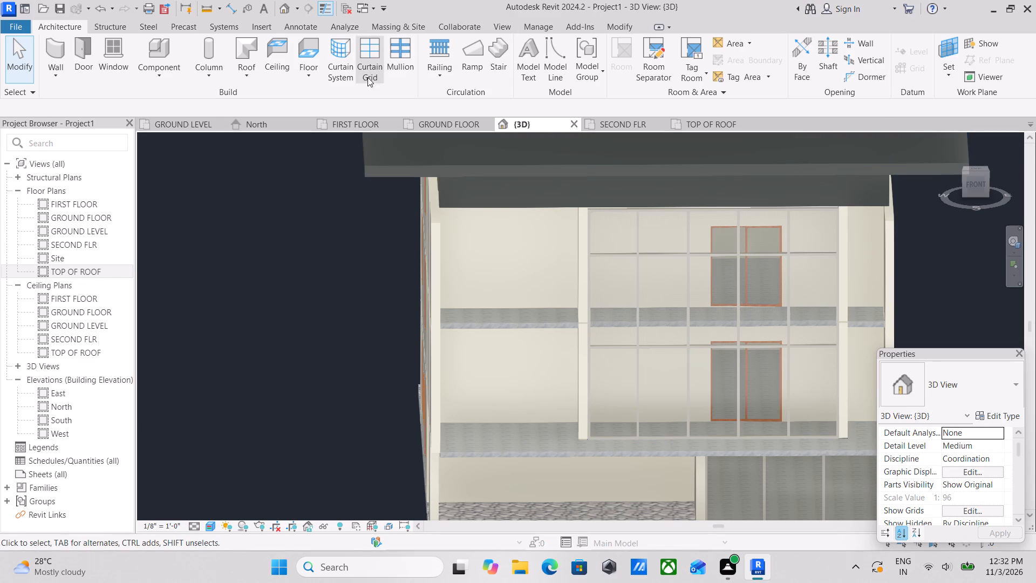
# On the FIRST FLOOR plan, draw a Storefront curtain wall about 11' 9" long within the front outer wall, between the side wall and glazed bay.
pyautogui.click(354, 125)
pyautogui.scroll(-3, 418, 247)
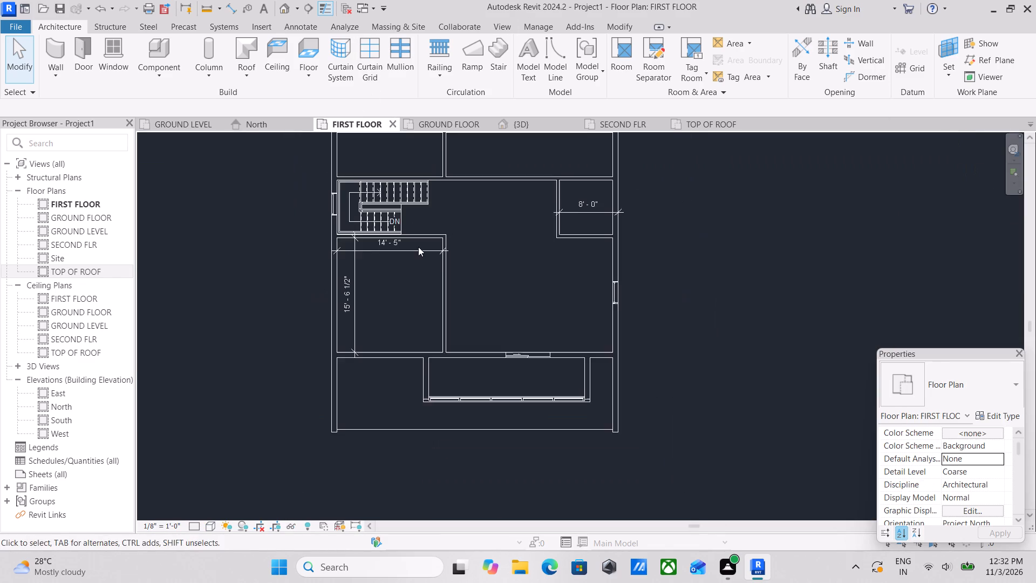
pyautogui.middleClick(418, 247)
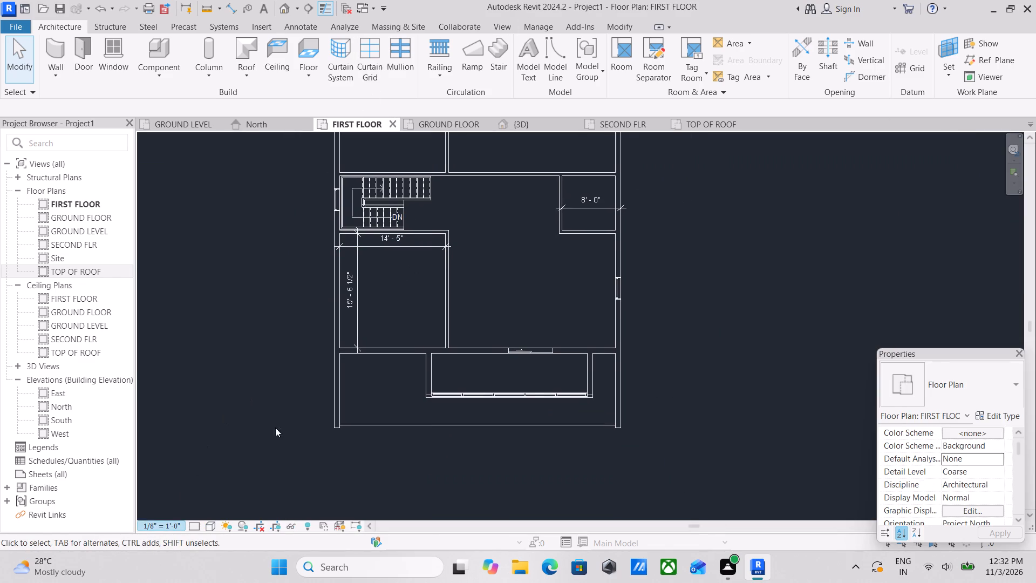
pyautogui.click(376, 349)
pyautogui.press('Escape')
pyautogui.write('WA')
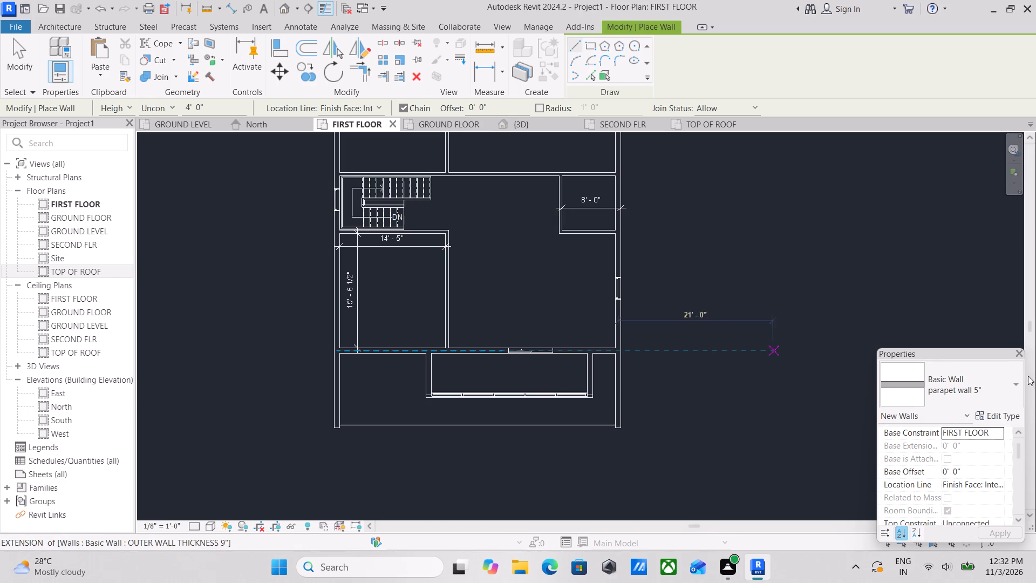
pyautogui.click(1018, 392)
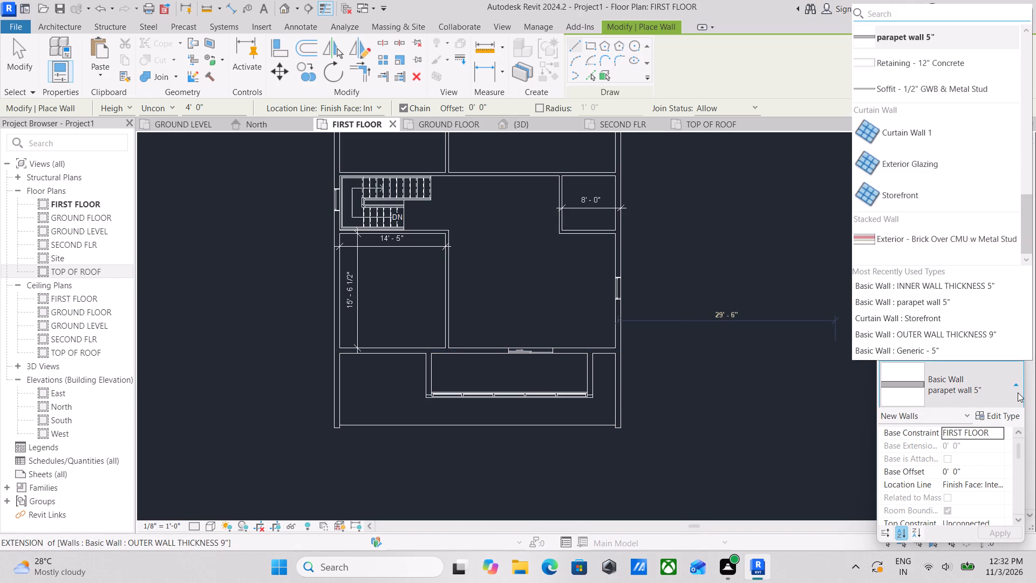
pyautogui.click(911, 195)
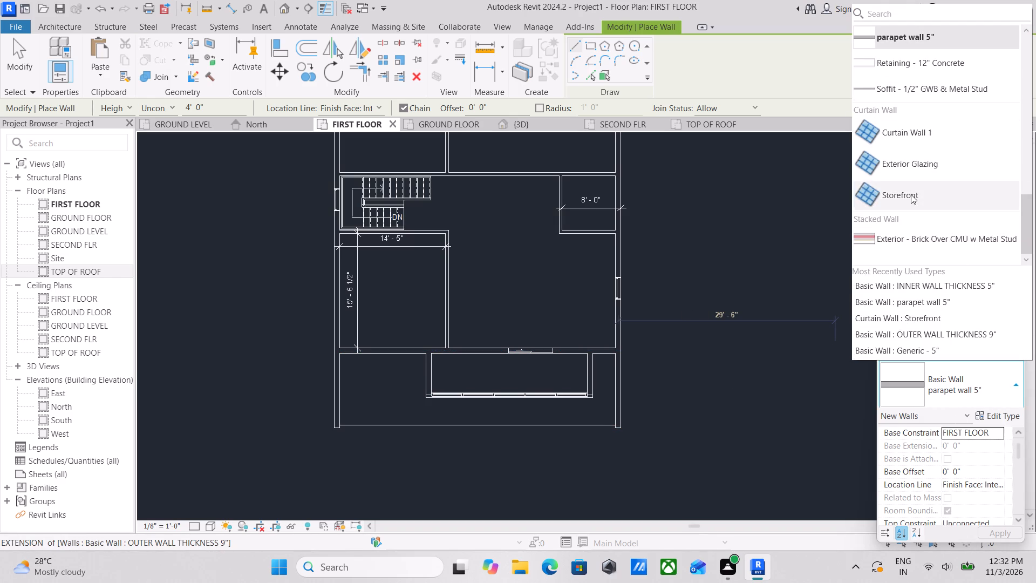
pyautogui.scroll(7, 343, 375)
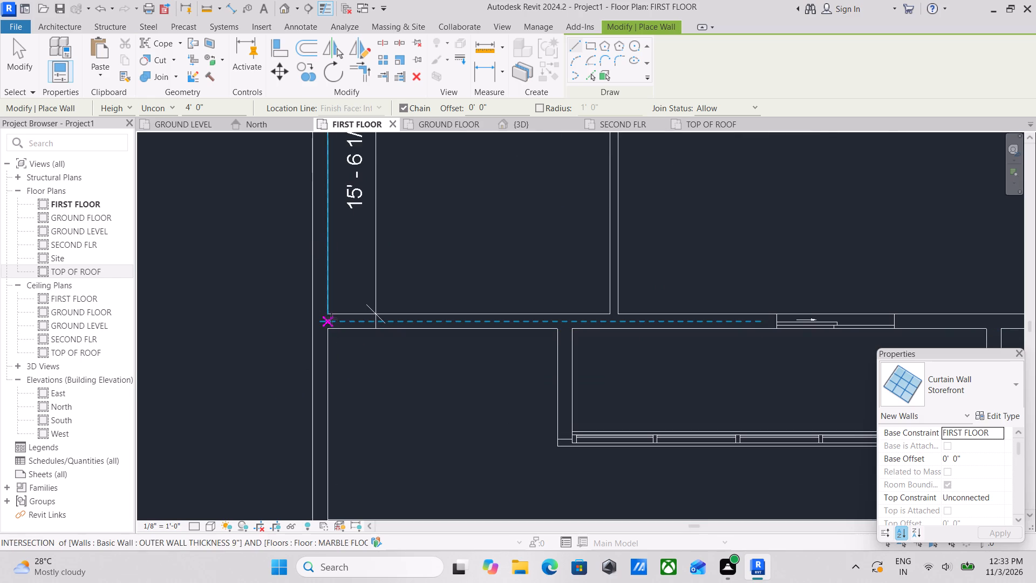
pyautogui.click(332, 318)
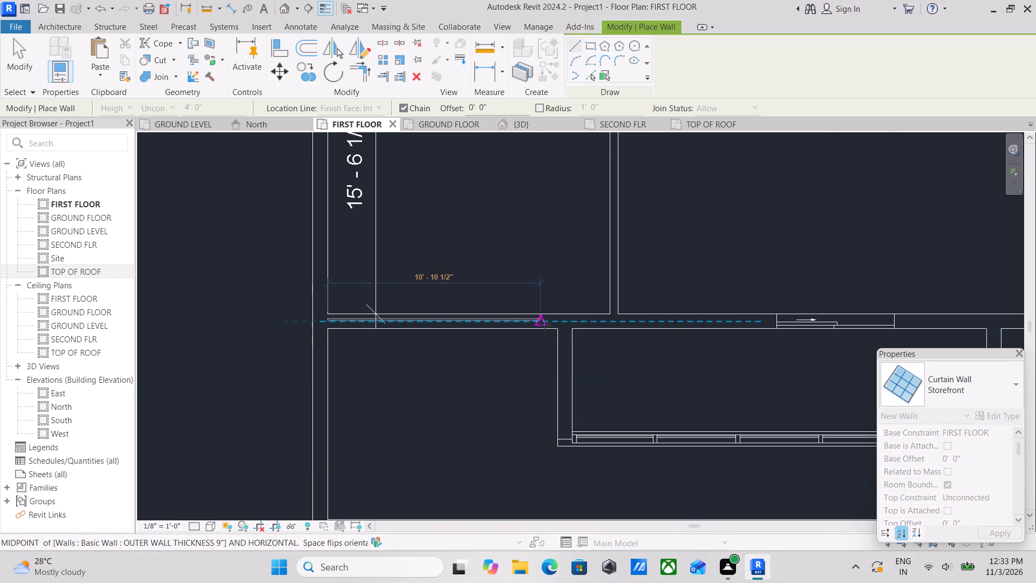
pyautogui.click(553, 323)
pyautogui.scroll(-5, 541, 317)
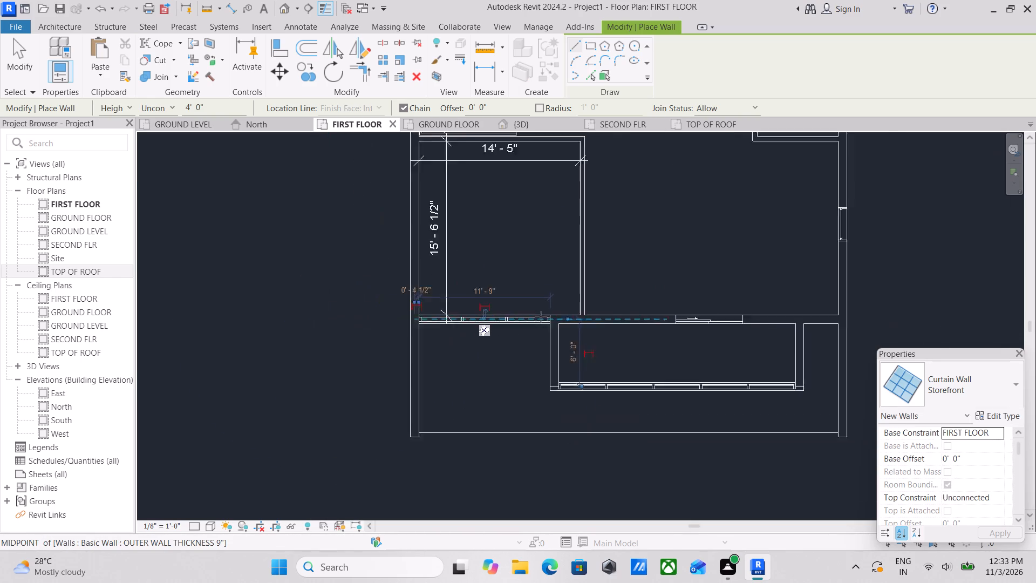
pyautogui.scroll(-3, 541, 320)
pyautogui.press('Escape')
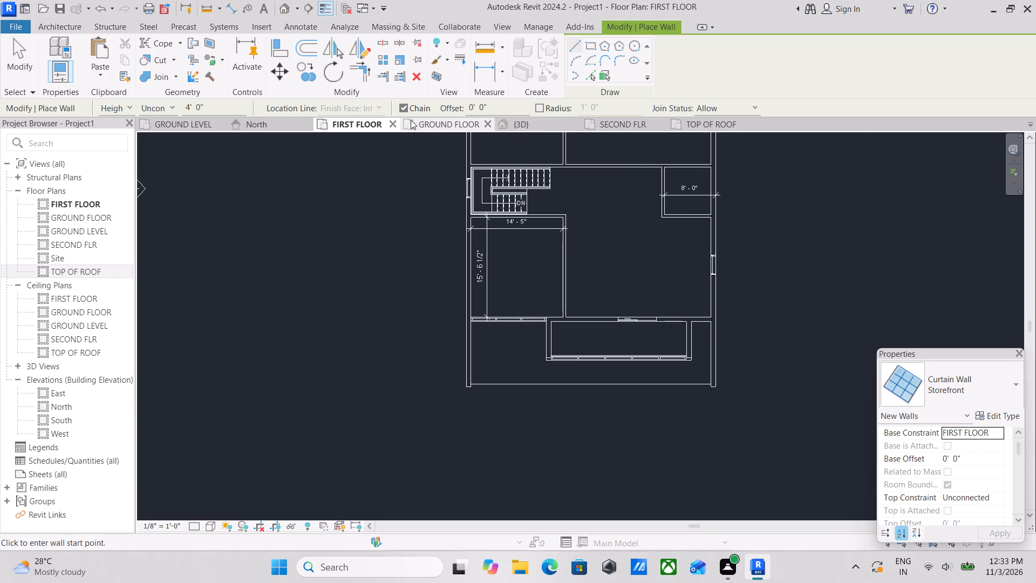
# On the SECOND FLR plan, draw a matching Storefront curtain wall about 11' 9" long within the front outer wall beside the glazed bay.
pyautogui.click(607, 124)
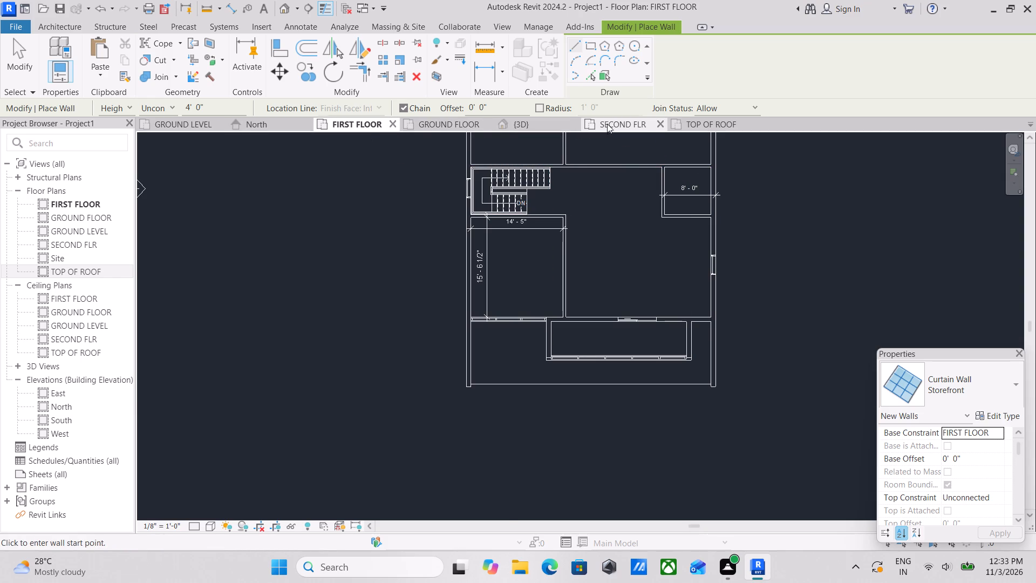
pyautogui.scroll(-6, 572, 303)
pyautogui.moveTo(604, 274); pyautogui.dragTo(584, 225, button='middle')
pyautogui.scroll(-2, 599, 263)
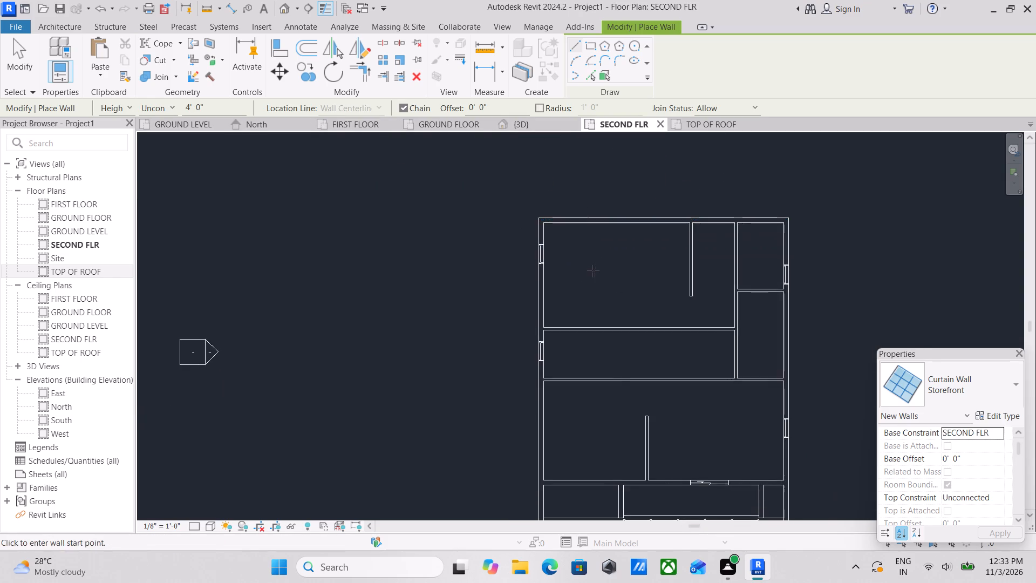
pyautogui.scroll(-1, 593, 271)
pyautogui.moveTo(587, 262); pyautogui.dragTo(564, 182, button='middle')
pyautogui.scroll(12, 561, 342)
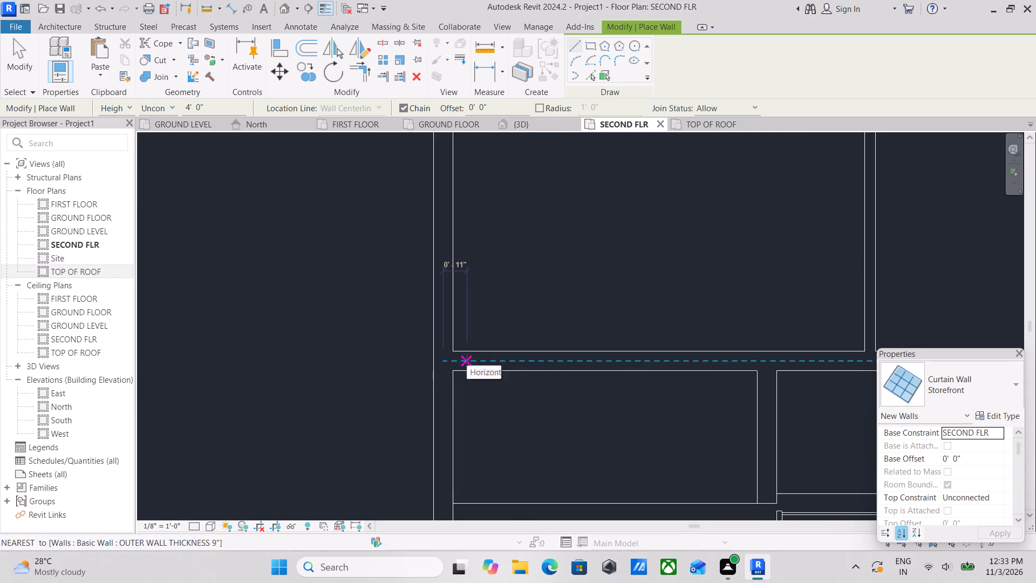
pyautogui.click(456, 360)
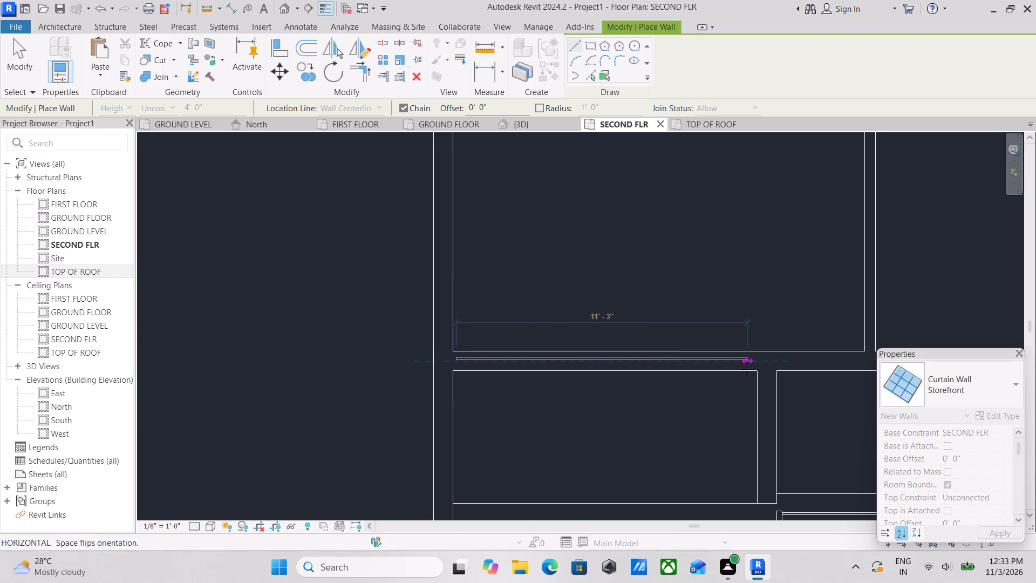
pyautogui.click(753, 365)
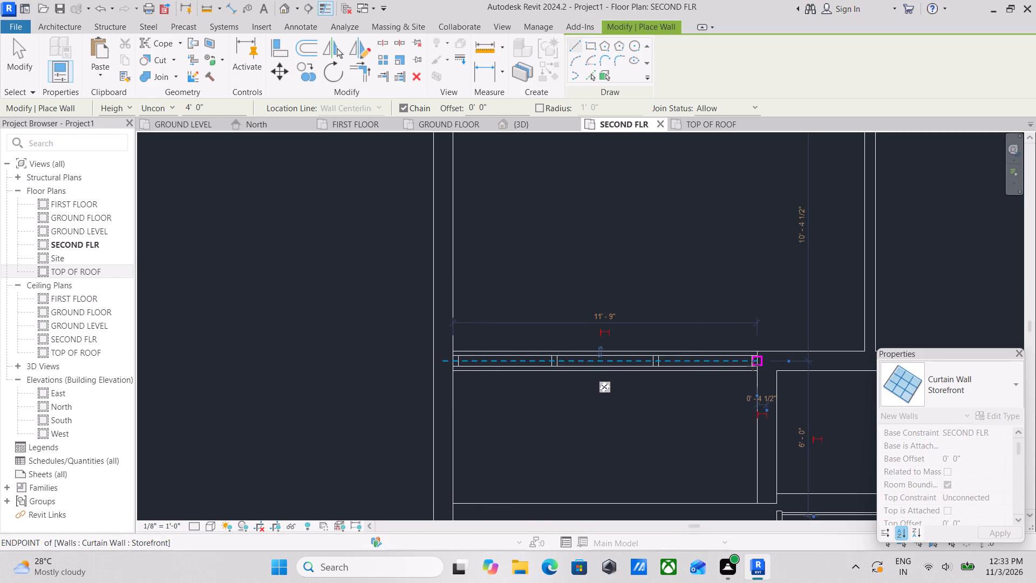
pyautogui.press('Escape')
pyautogui.scroll(-3, 753, 365)
pyautogui.press('Escape')
pyautogui.press('Escape')
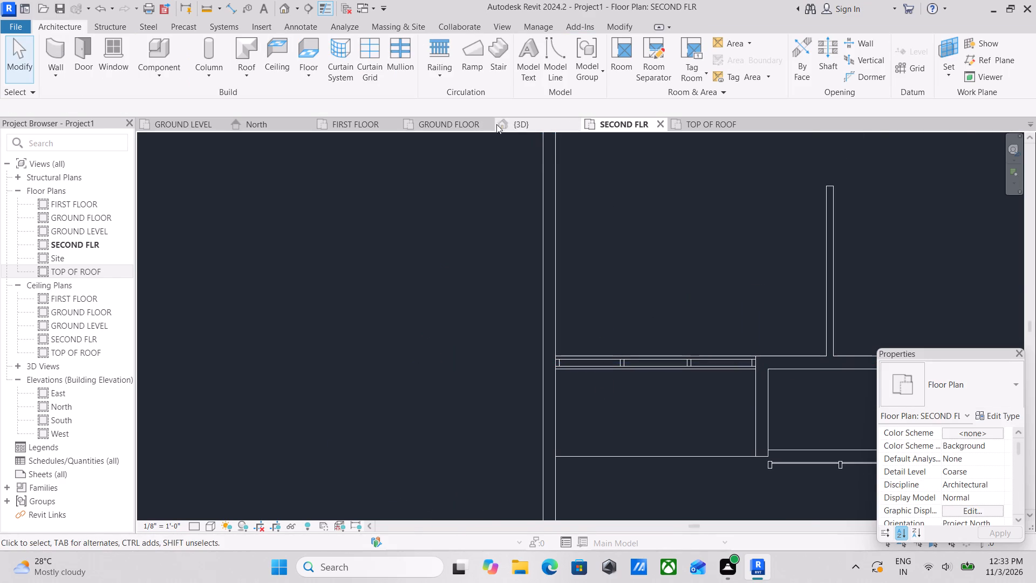
# In the 3D view, stretch the top of the new first-floor storefront up to the underside of the second-floor slab.
pyautogui.click(518, 124)
pyautogui.scroll(-3, 599, 291)
pyautogui.scroll(-1, 574, 334)
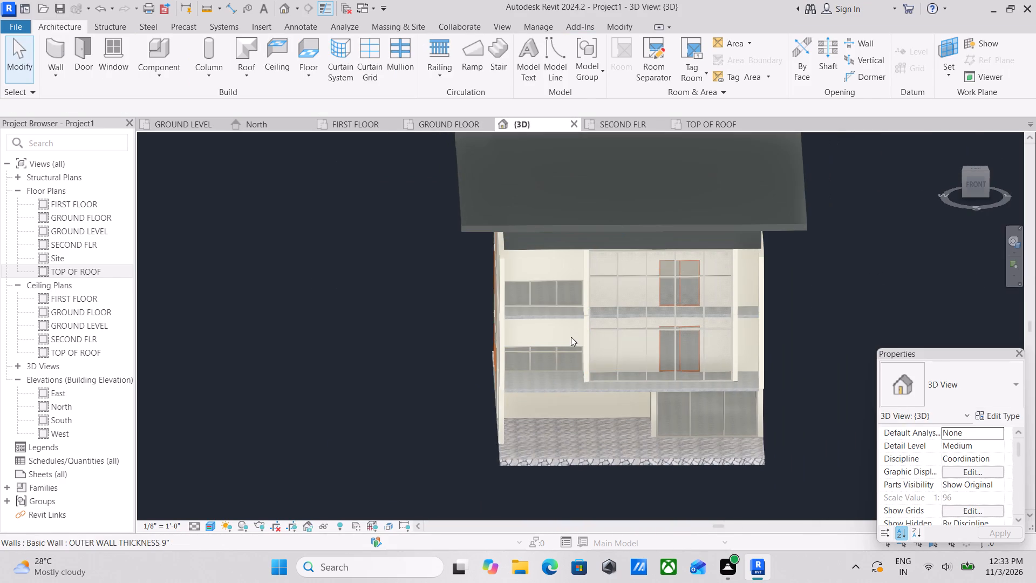
pyautogui.keyDown('shift'); pyautogui.moveTo(565, 331); pyautogui.dragTo(564, 277, button='middle'); pyautogui.keyUp('shift')
pyautogui.scroll(2, 548, 320)
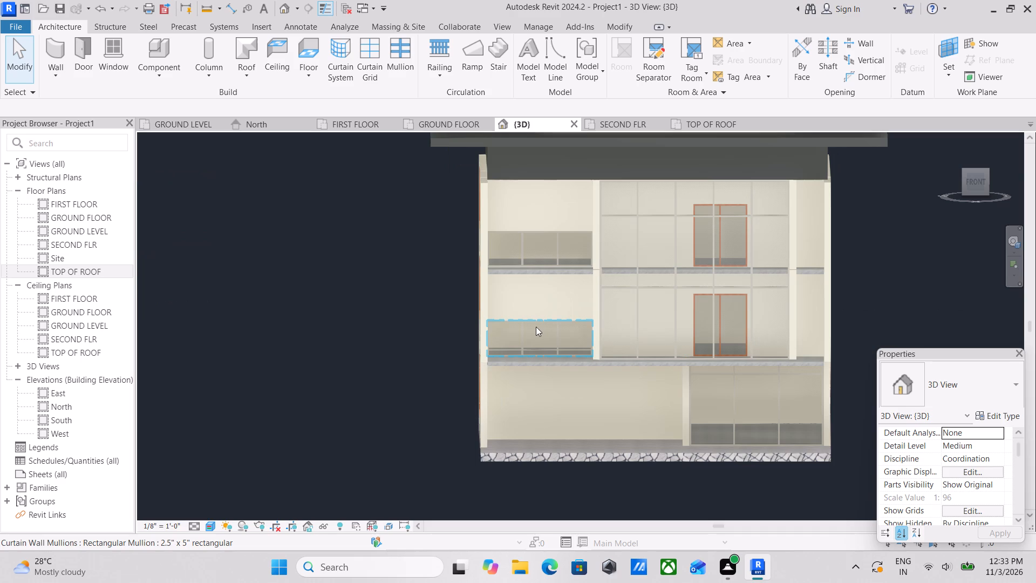
pyautogui.click(526, 324)
pyautogui.scroll(3, 536, 318)
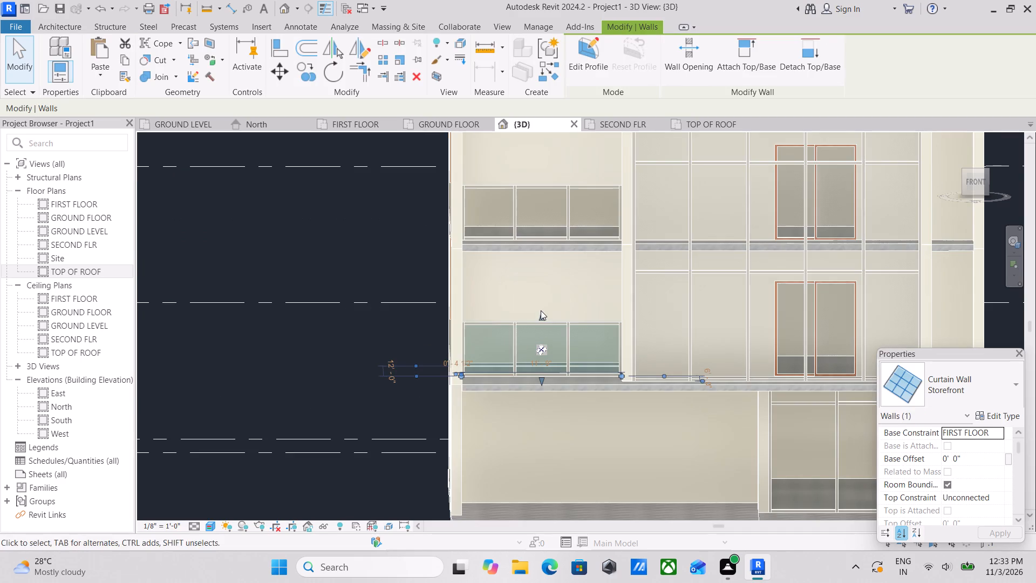
pyautogui.moveTo(540, 311); pyautogui.dragTo(539, 261)
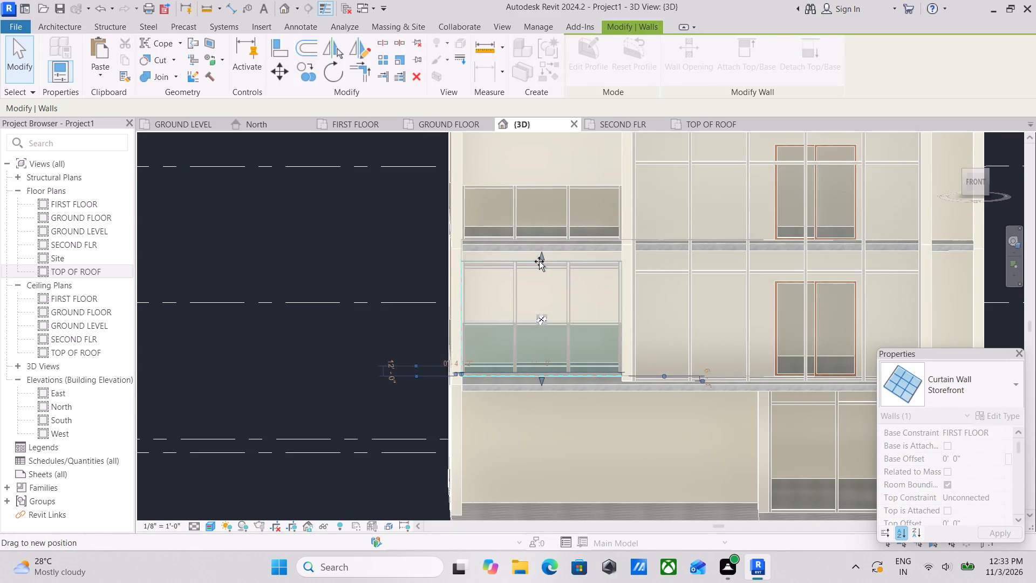
pyautogui.moveTo(539, 261); pyautogui.dragTo(539, 253)
pyautogui.scroll(-1, 552, 259)
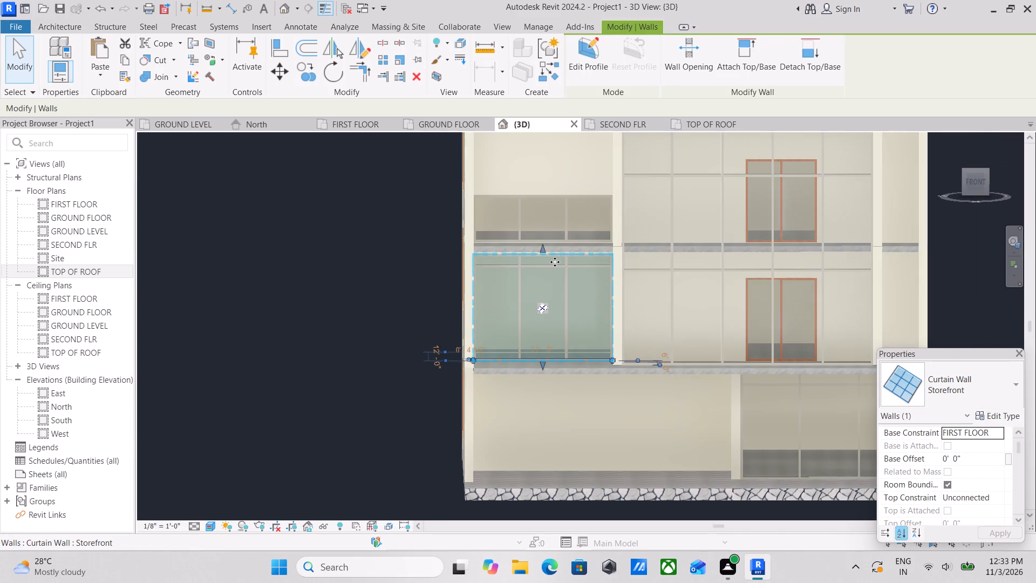
pyautogui.press('Escape')
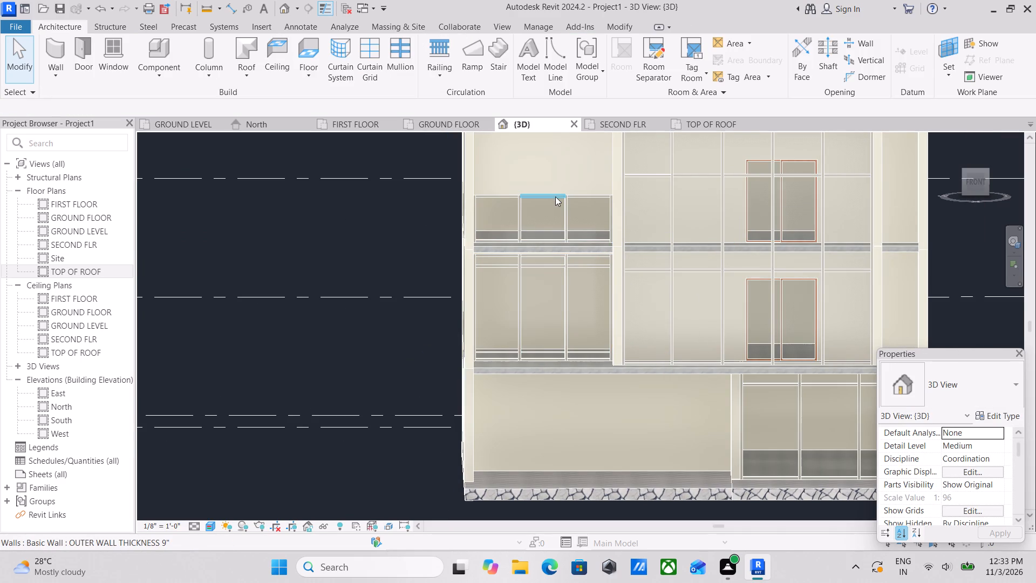
# In the 3D view, stretch the top of the new second-floor storefront up to the underside of the front parapet wall.
pyautogui.click(496, 202)
pyautogui.moveTo(521, 205); pyautogui.dragTo(540, 284, button='middle')
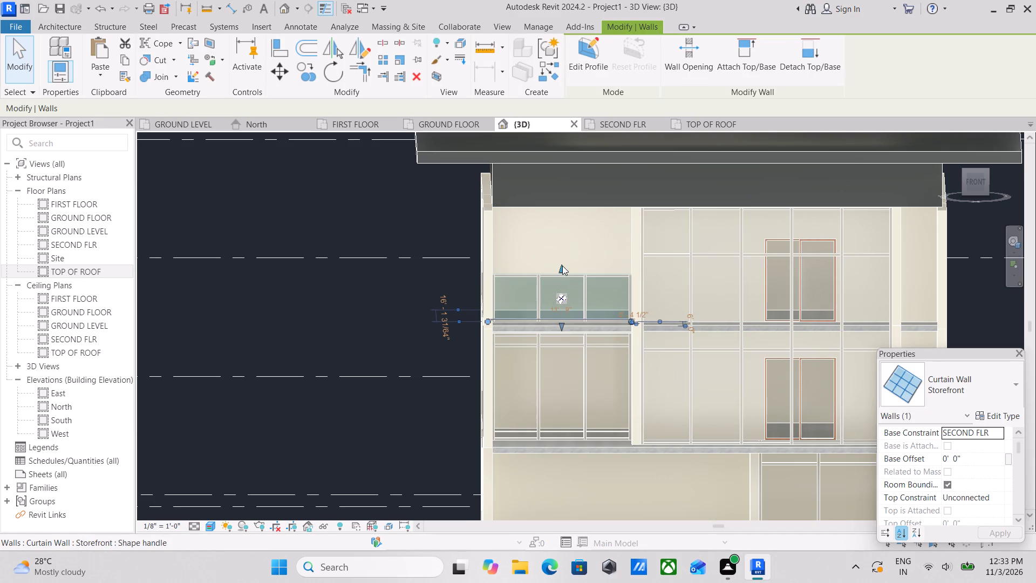
pyautogui.moveTo(562, 265); pyautogui.dragTo(558, 212)
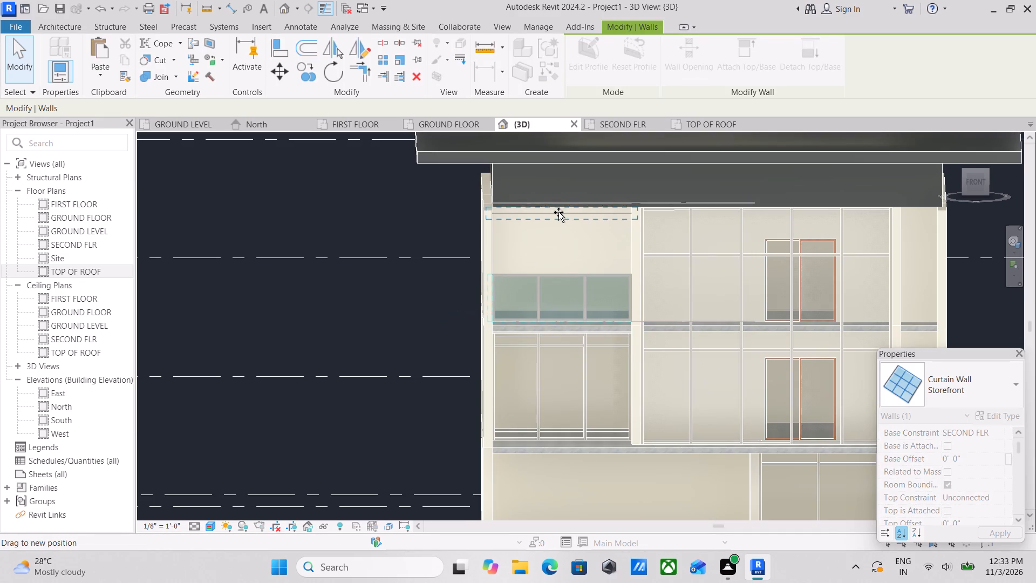
pyautogui.moveTo(558, 212); pyautogui.dragTo(558, 212)
pyautogui.scroll(-1, 571, 242)
pyautogui.press('Escape')
# Examine the front and side facades in 3D, including the two stretched storefronts and their junction with the parapet and side walls.
pyautogui.scroll(-2, 580, 264)
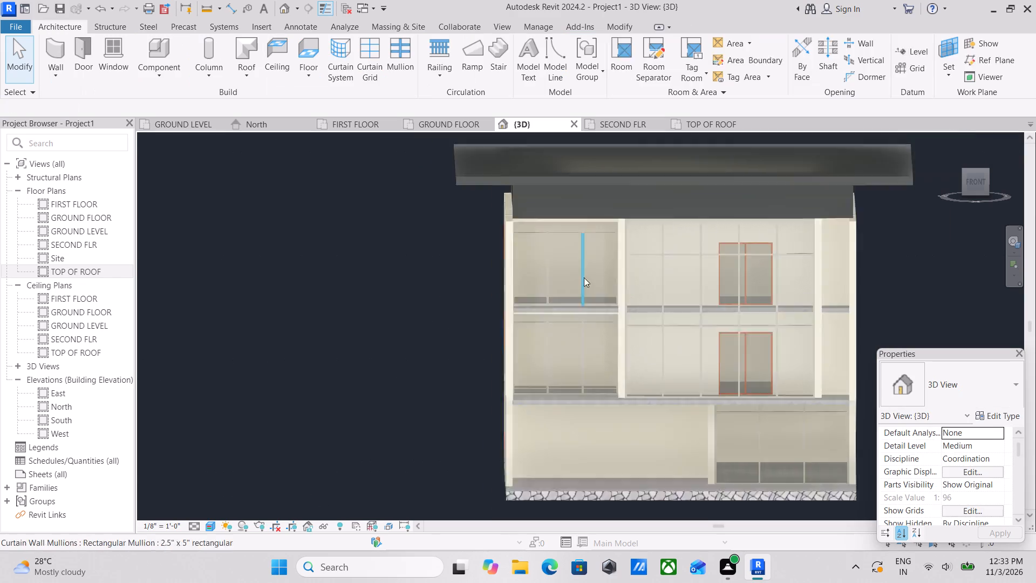
pyautogui.scroll(-1, 584, 277)
pyautogui.scroll(-4, 601, 320)
pyautogui.scroll(4, 610, 348)
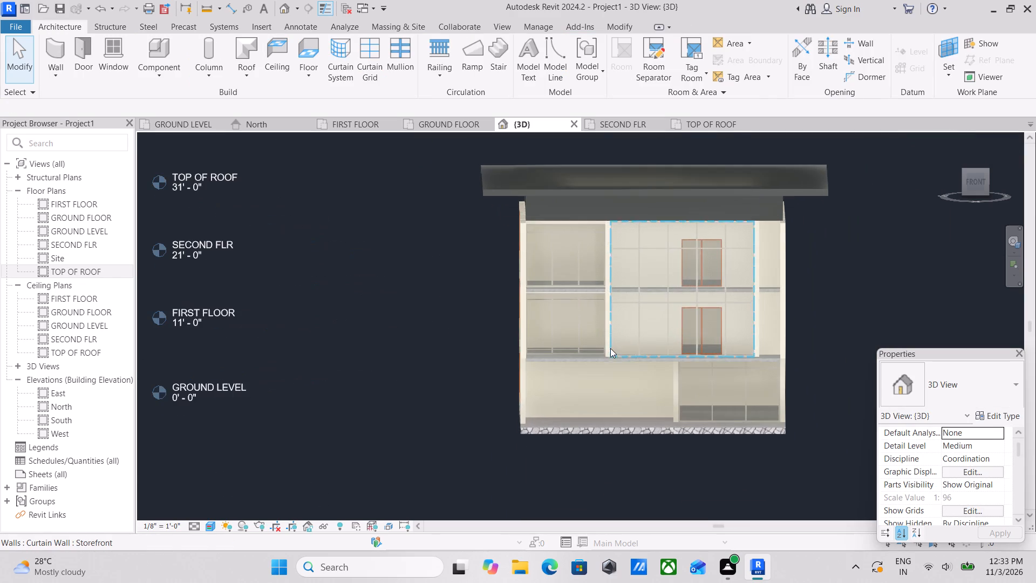
pyautogui.keyDown('shift'); pyautogui.moveTo(603, 336); pyautogui.dragTo(689, 446, button='middle'); pyautogui.keyUp('shift')
pyautogui.scroll(1, 735, 384)
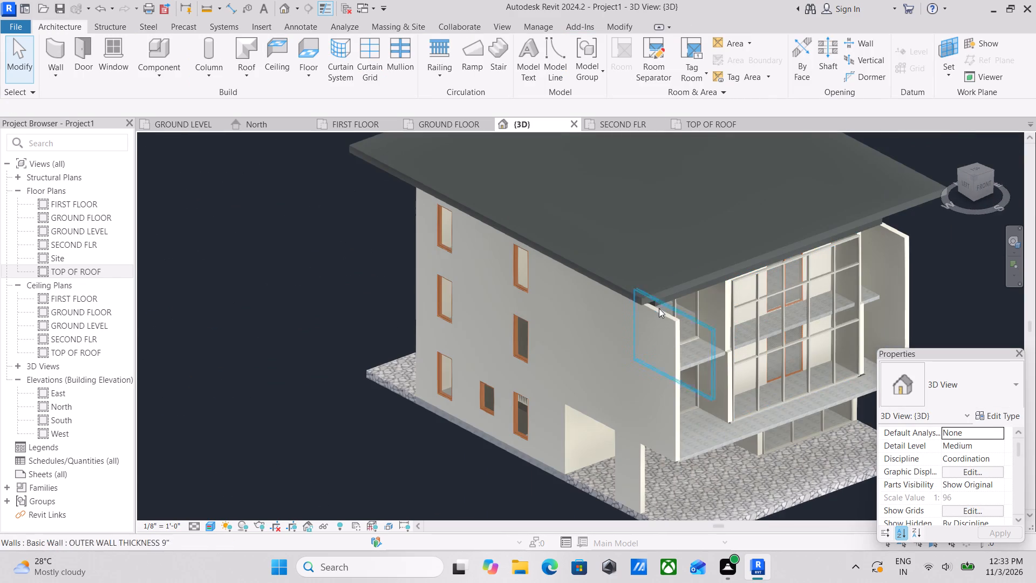
pyautogui.scroll(2, 658, 308)
pyautogui.press('Escape')
pyautogui.scroll(-1, 710, 367)
pyautogui.moveTo(687, 364); pyautogui.dragTo(639, 361, button='middle')
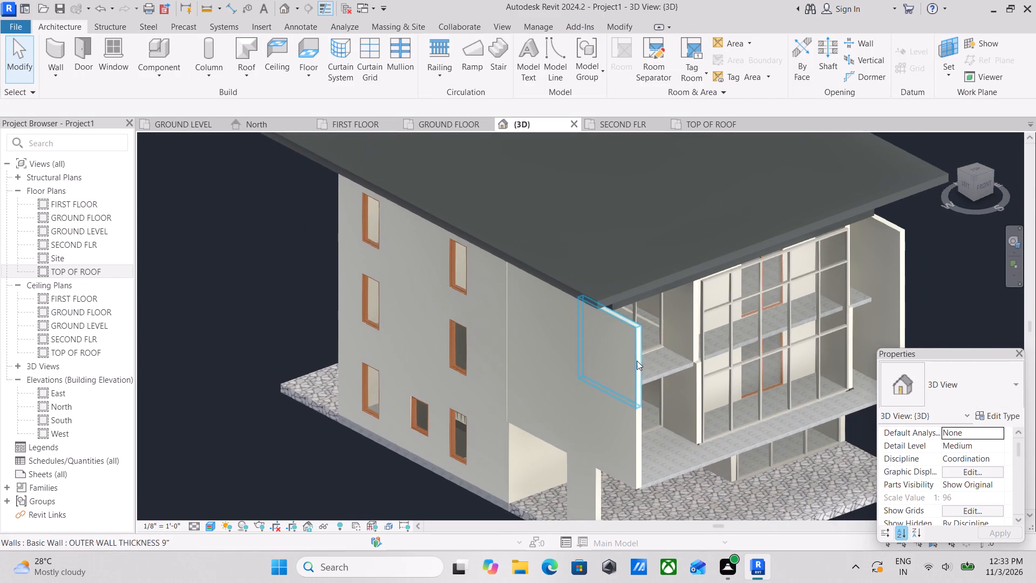
pyautogui.scroll(-2, 699, 360)
pyautogui.moveTo(695, 343); pyautogui.dragTo(799, 281, button='middle')
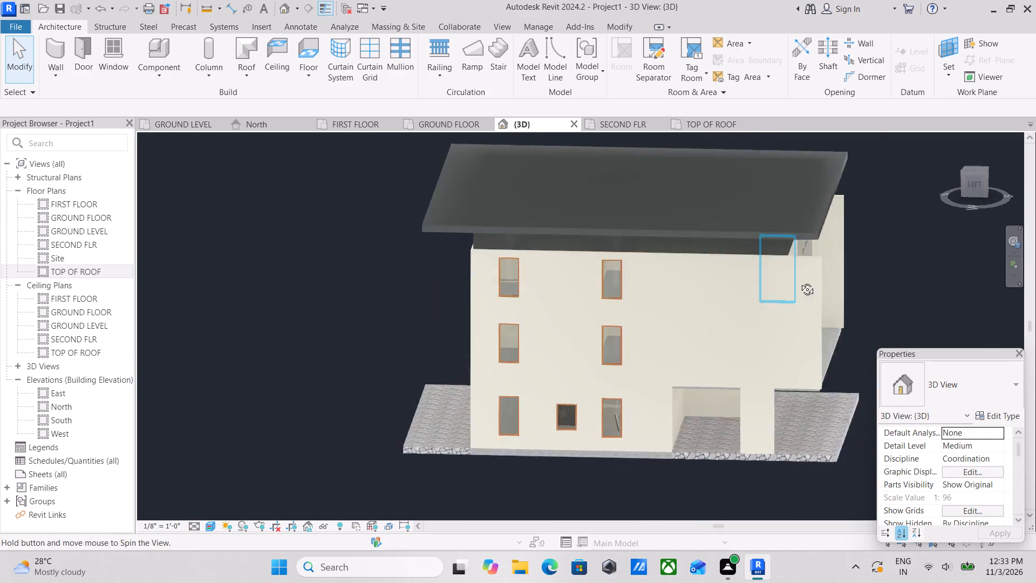
pyautogui.moveTo(799, 281); pyautogui.dragTo(678, 222, button='middle')
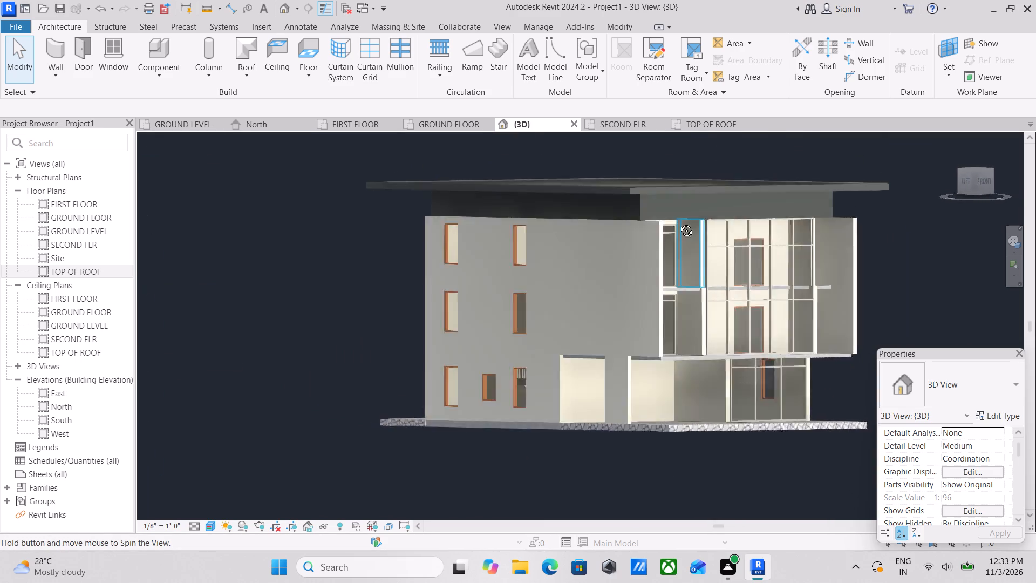
pyautogui.moveTo(678, 222); pyautogui.dragTo(590, 246, button='middle')
pyautogui.scroll(2, 553, 272)
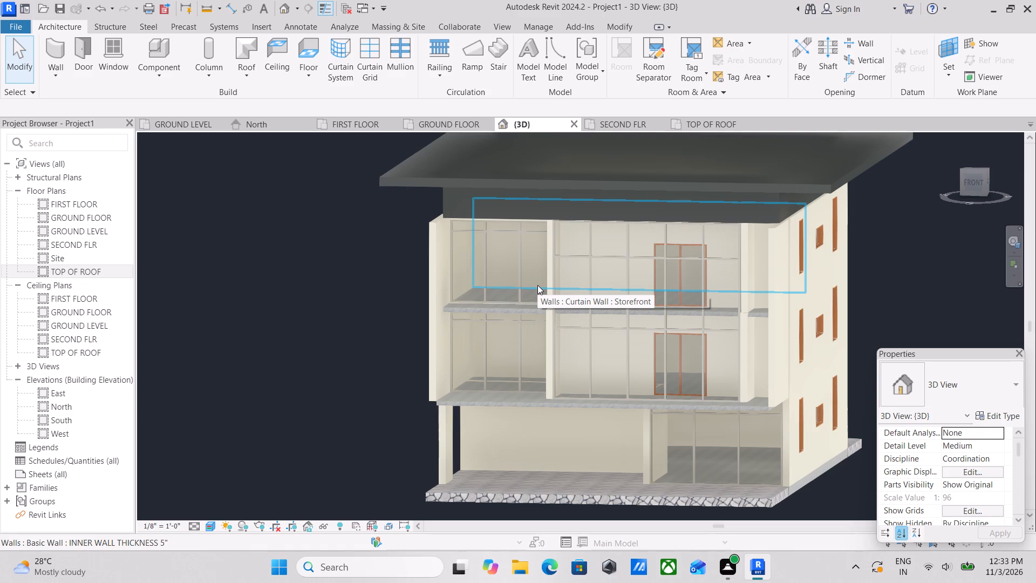
pyautogui.scroll(2, 459, 193)
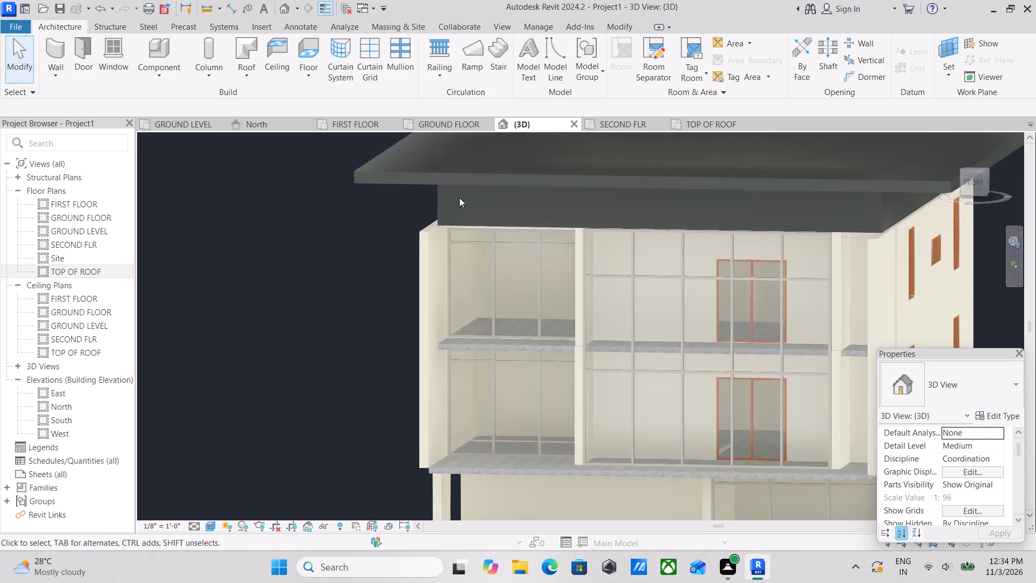
# Stretch the base of the front 5" parapet wall down to about 1' below the TOP OF ROOF level.
pyautogui.click(440, 213)
pyautogui.scroll(3, 481, 237)
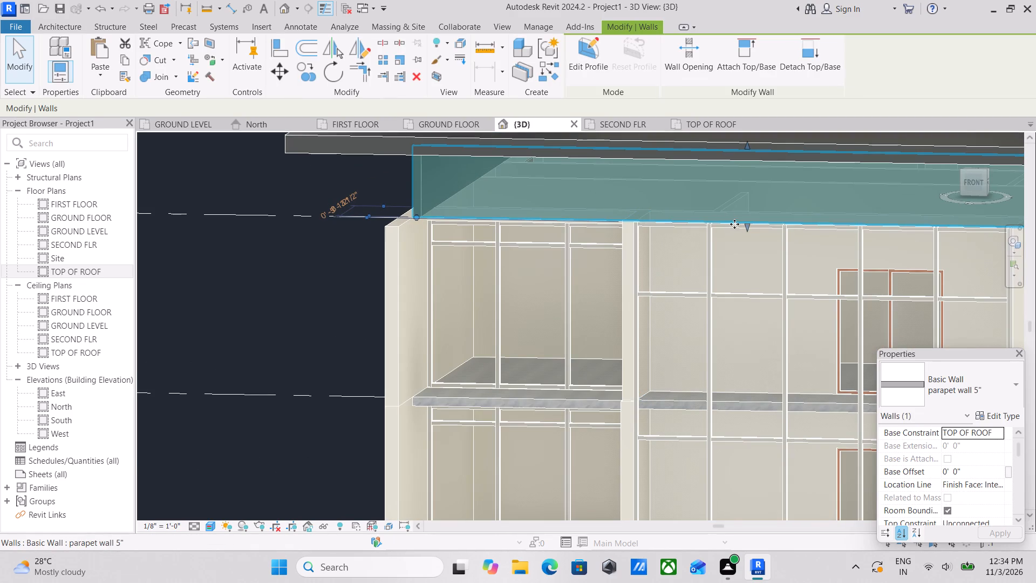
pyautogui.scroll(1, 761, 243)
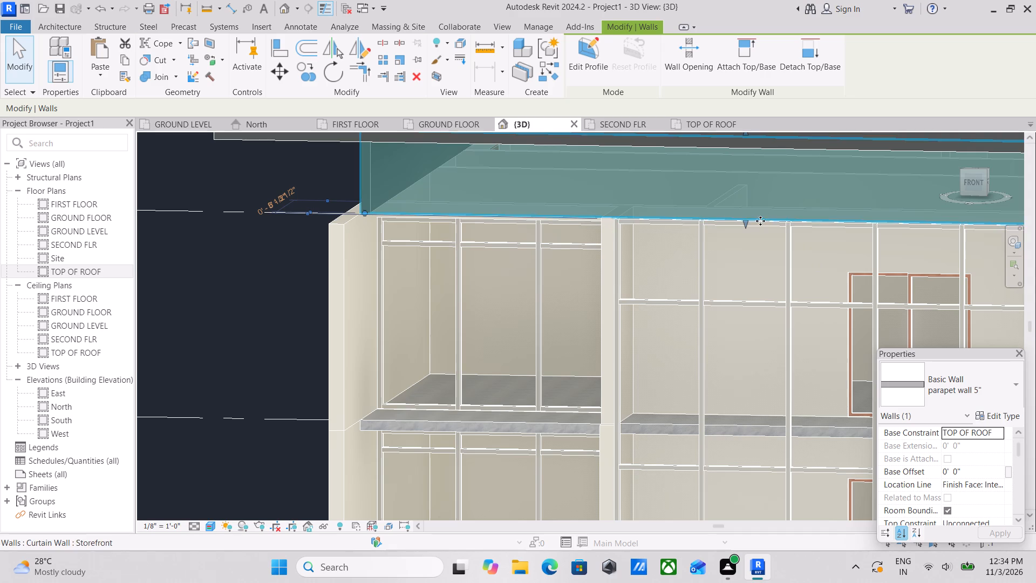
pyautogui.moveTo(746, 227); pyautogui.dragTo(753, 241)
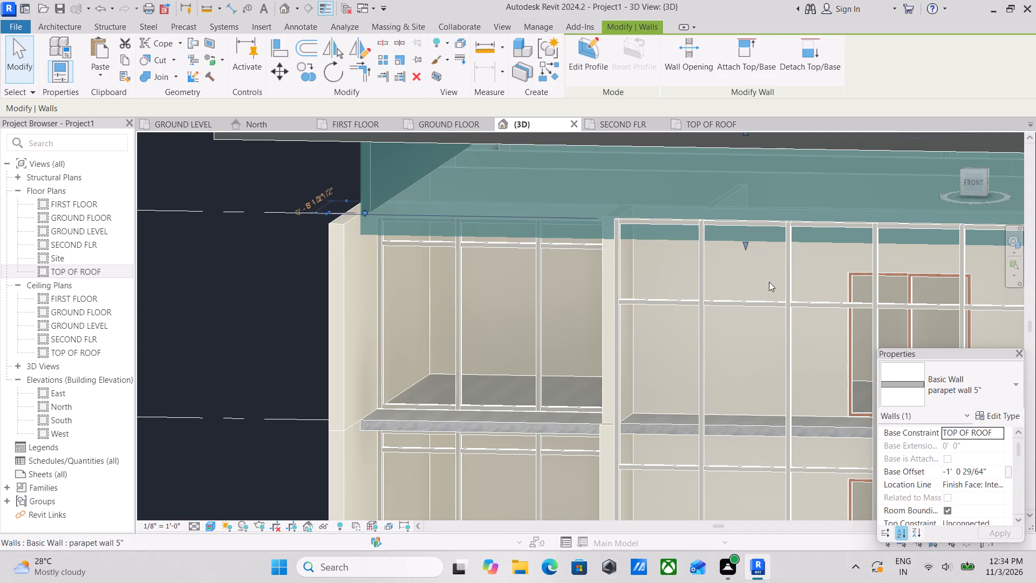
pyautogui.press('Escape')
# Examine the front facade from several angles where the lowered parapet meets the second-floor storefront and the glazed bay.
pyautogui.scroll(-3, 729, 290)
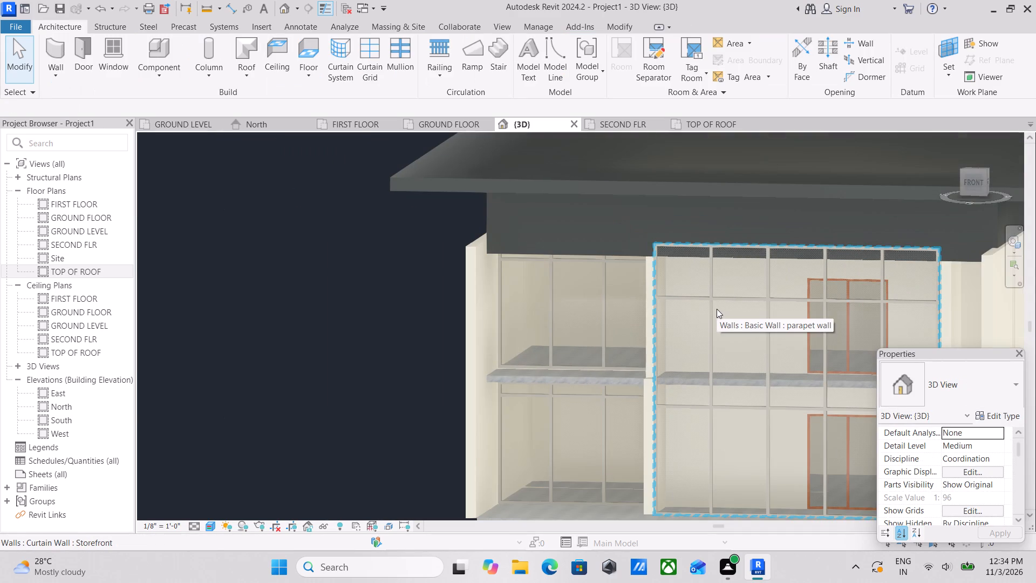
pyautogui.scroll(2, 717, 309)
pyautogui.scroll(-2, 568, 238)
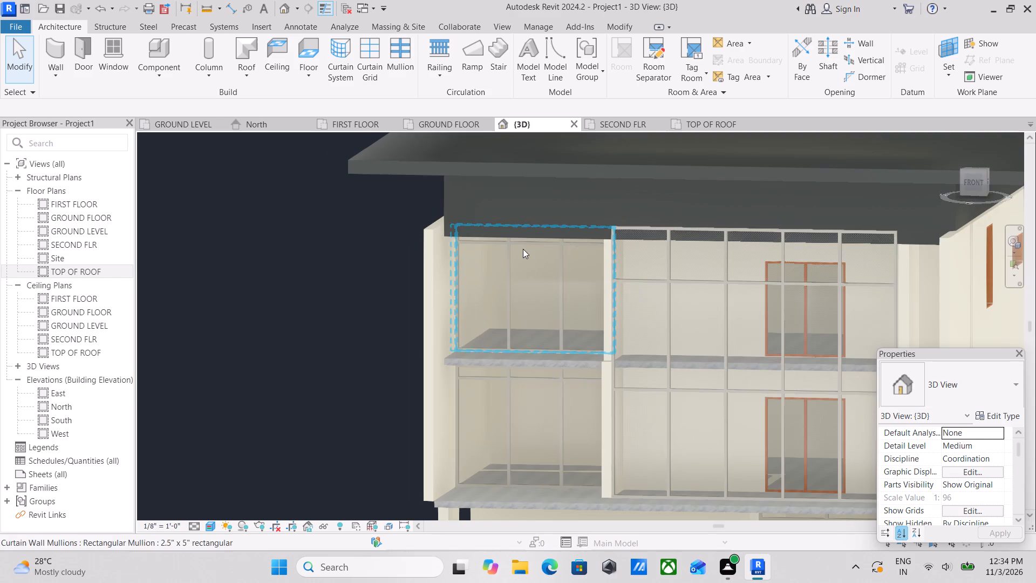
pyautogui.scroll(-2, 524, 258)
pyautogui.keyDown('shift'); pyautogui.moveTo(509, 280); pyautogui.dragTo(562, 288, button='middle'); pyautogui.keyUp('shift')
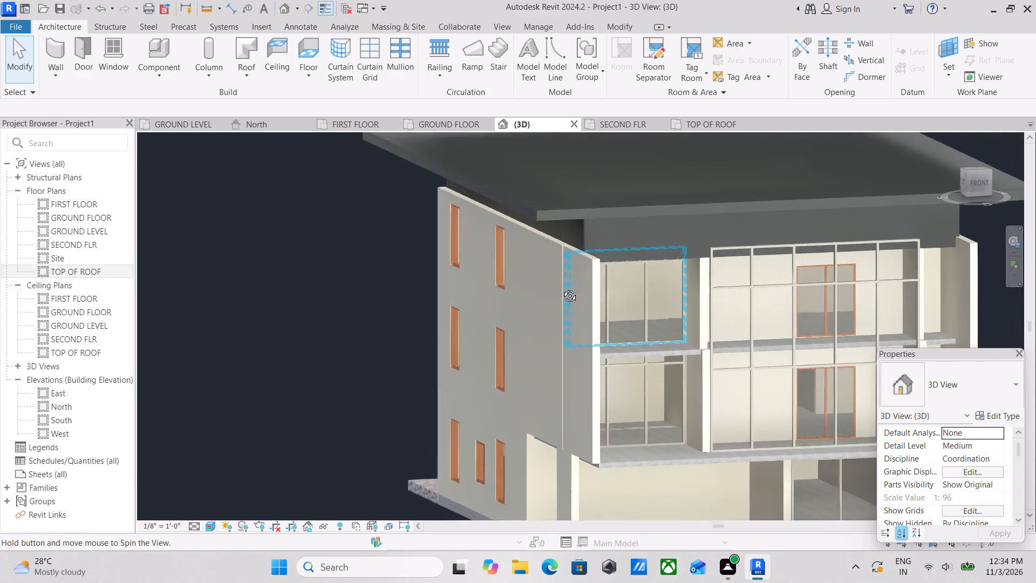
pyautogui.keyDown('shift'); pyautogui.moveTo(562, 288); pyautogui.dragTo(551, 275, button='middle'); pyautogui.keyUp('shift')
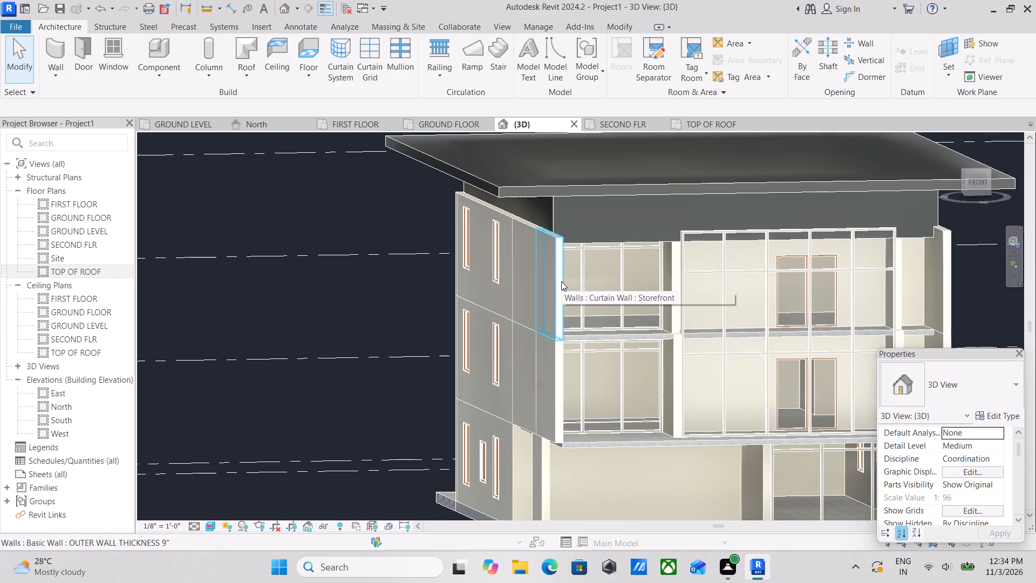
pyautogui.keyDown('shift'); pyautogui.moveTo(556, 280); pyautogui.dragTo(527, 274, button='middle'); pyautogui.keyUp('shift')
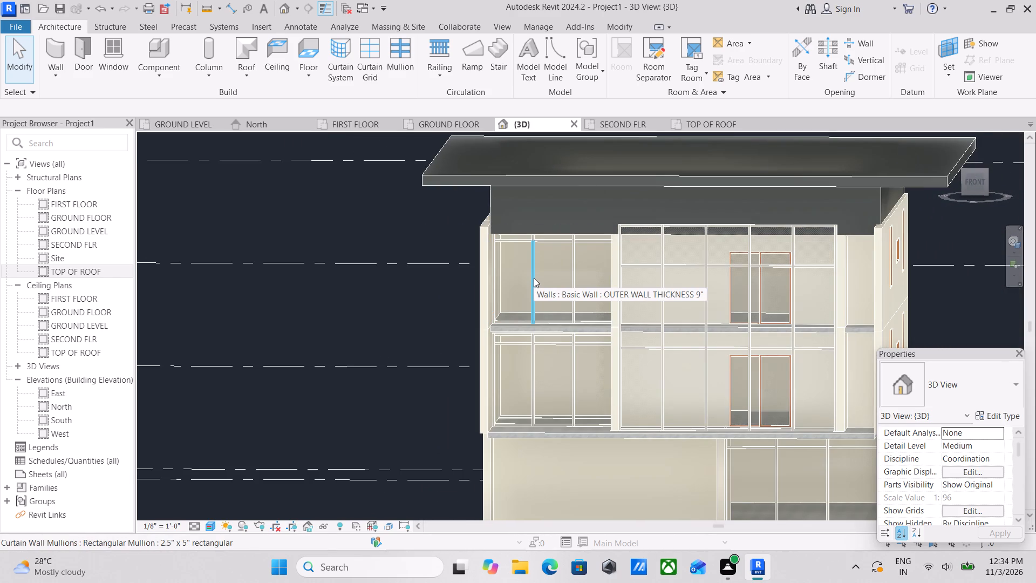
# Unpin the middle segment of the upper horizontal mullion in the new second-floor storefront.
pyautogui.scroll(2, 536, 279)
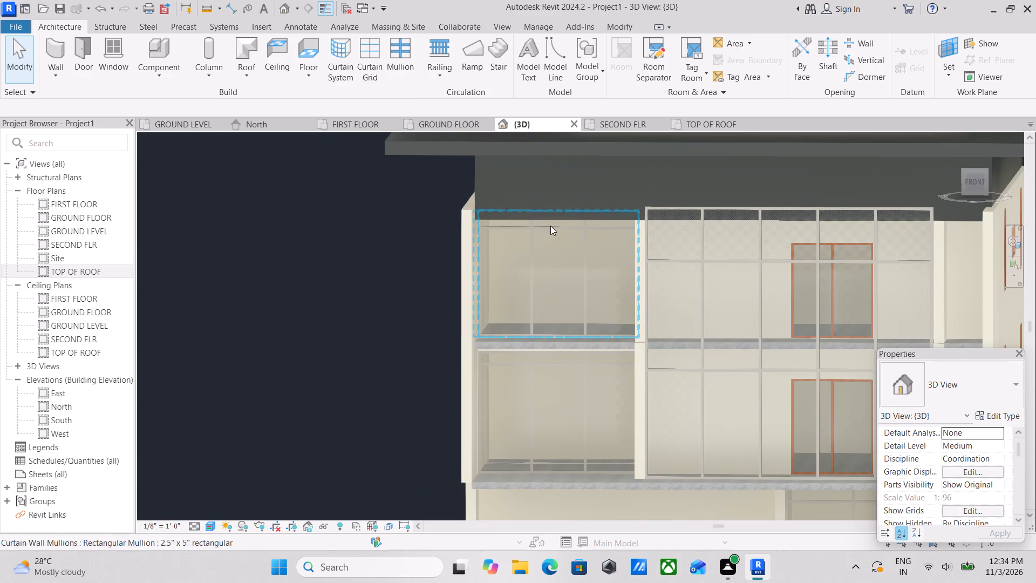
pyautogui.scroll(5, 552, 228)
pyautogui.click(549, 223)
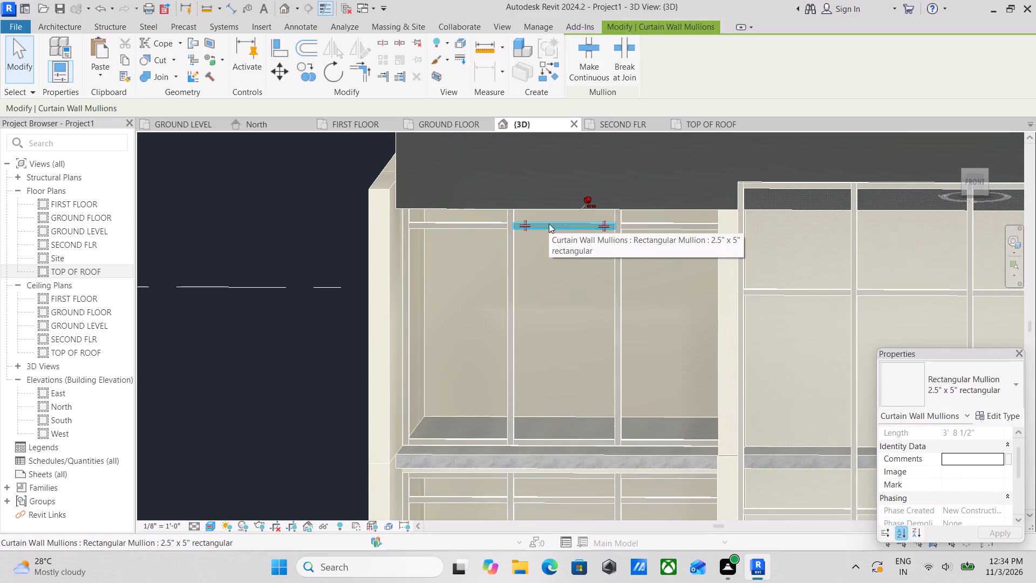
pyautogui.click(588, 198)
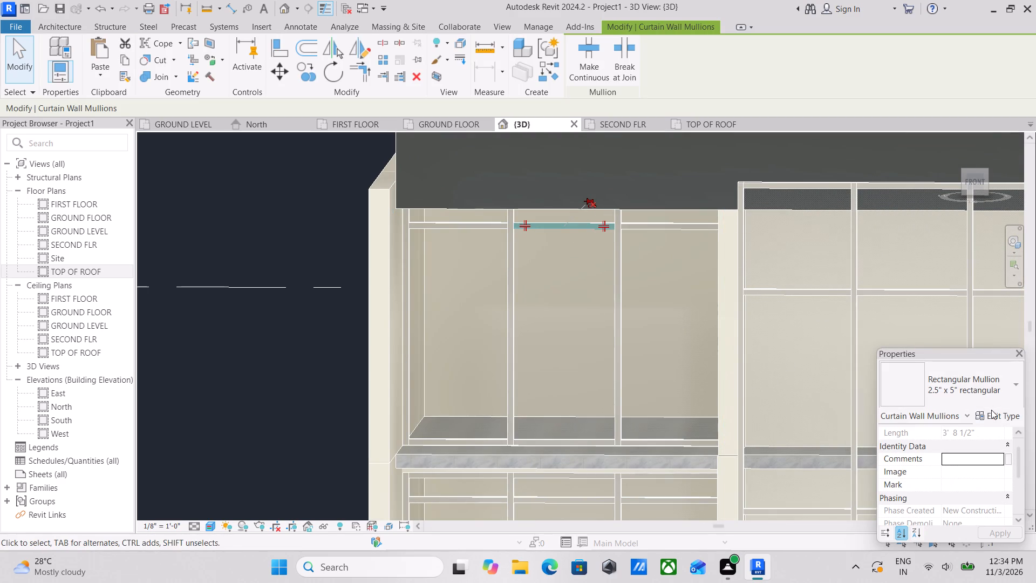
# Examine the type properties of the 2.5" x 5" rectangular mullion.
pyautogui.click(991, 409)
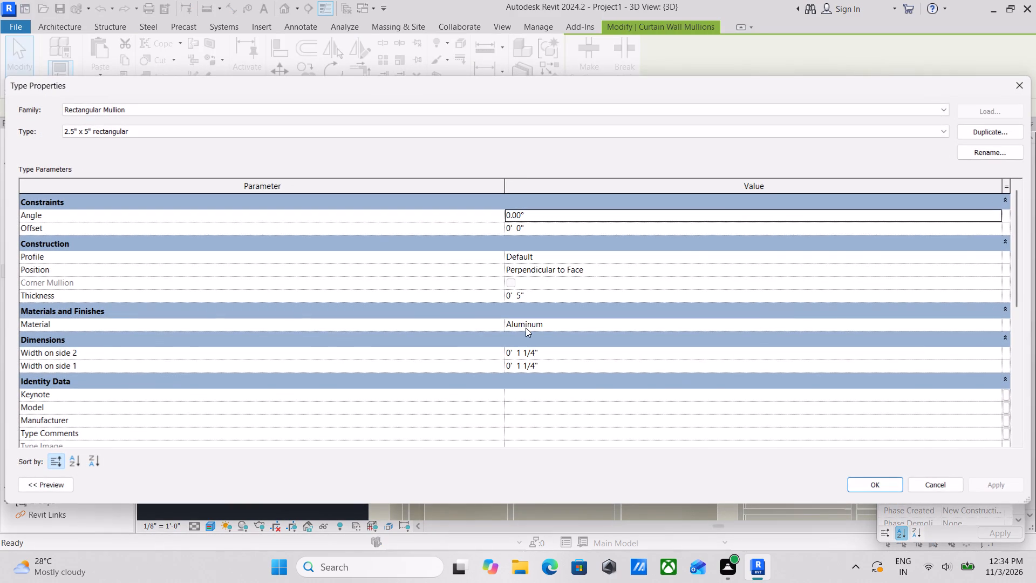
pyautogui.scroll(-3, 527, 324)
pyautogui.scroll(3, 401, 301)
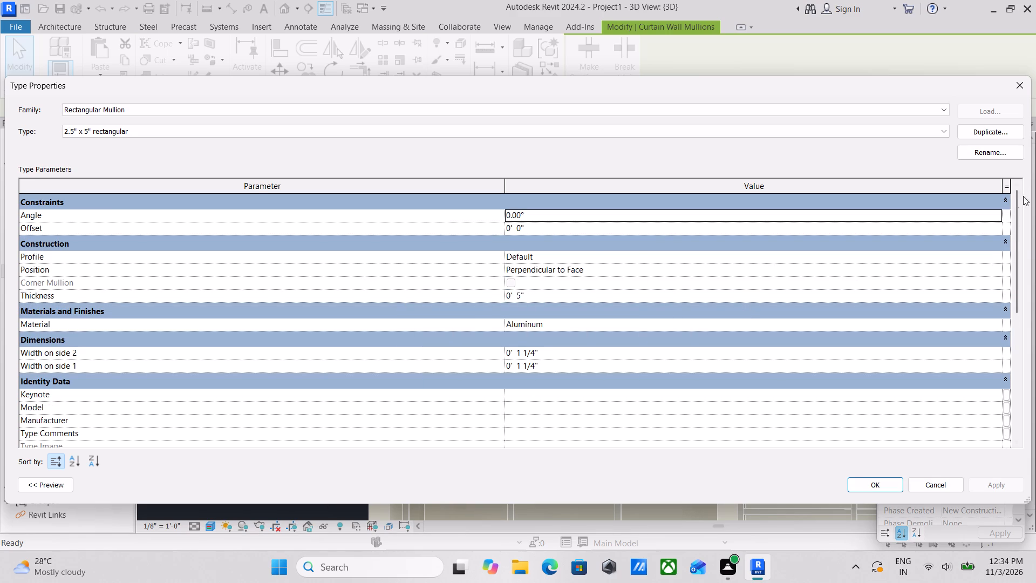
pyautogui.click(1023, 85)
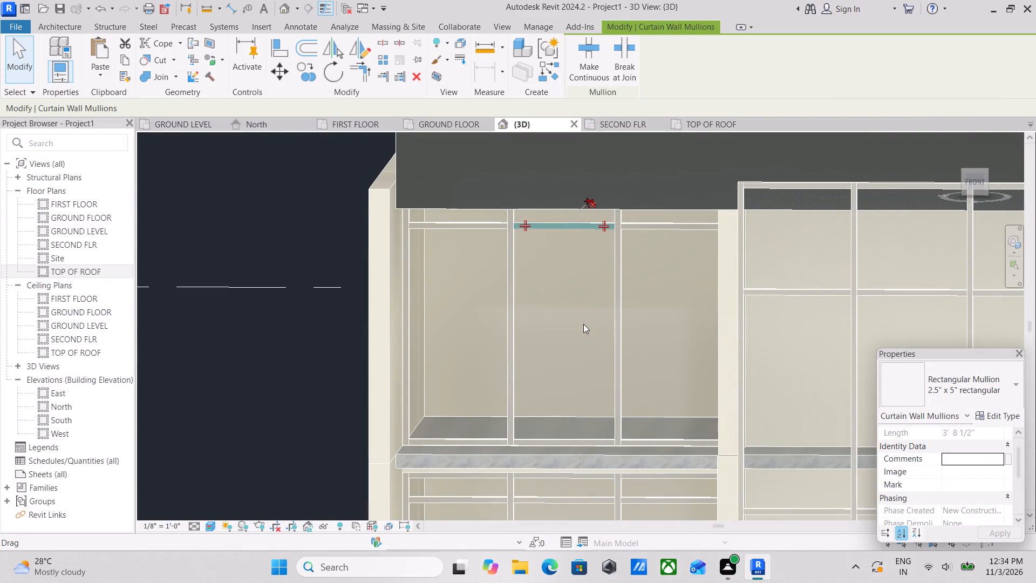
# Delete the unpinned middle segment of the second-floor storefront's upper horizontal mullion.
pyautogui.scroll(-2, 583, 324)
pyautogui.moveTo(583, 324); pyautogui.dragTo(597, 367, button='middle')
pyautogui.moveTo(597, 381); pyautogui.dragTo(605, 413, button='middle')
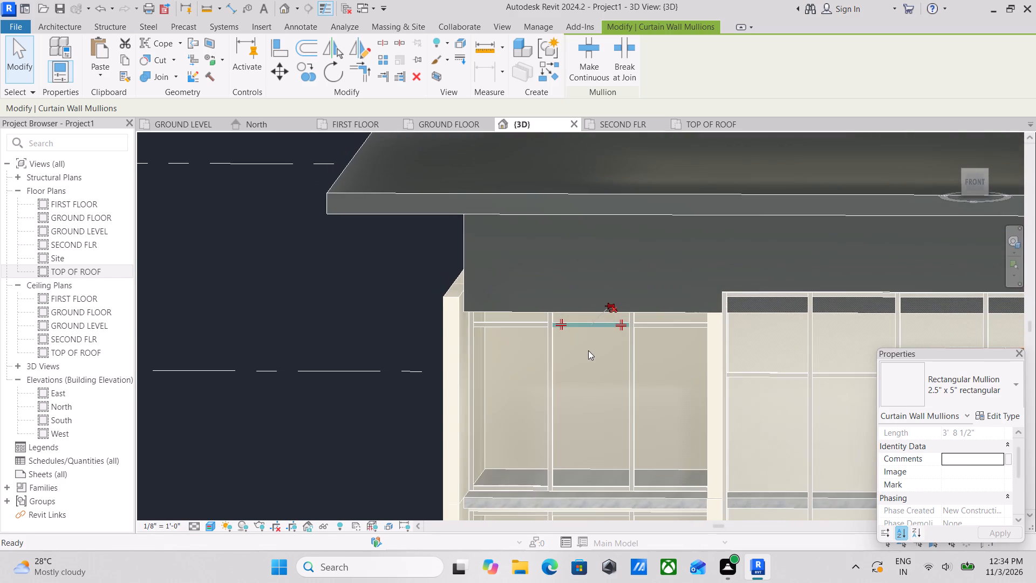
pyautogui.scroll(2, 587, 348)
pyautogui.rightClick(586, 348)
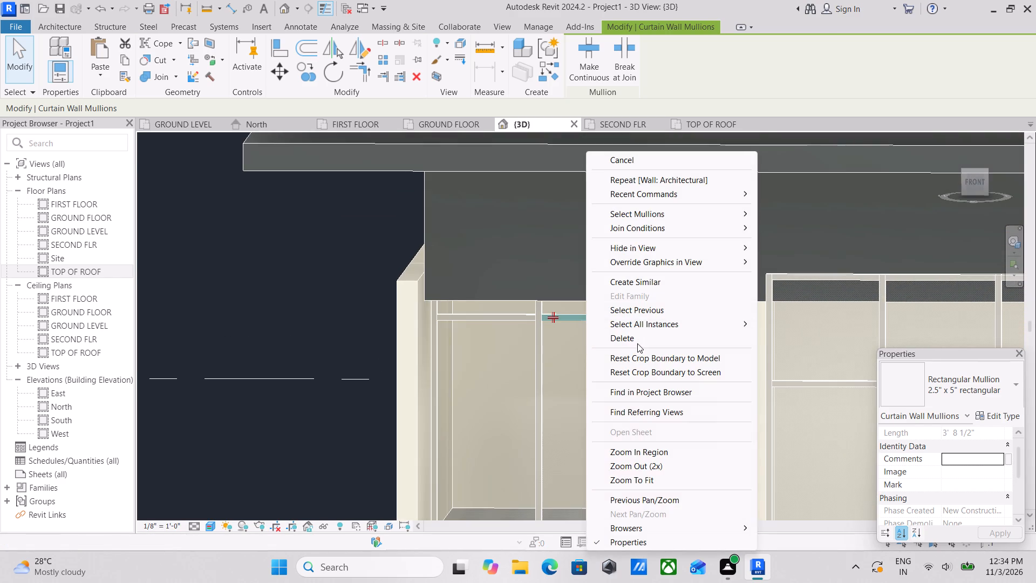
pyautogui.click(637, 343)
# Unpin and delete the upper horizontal mullion segment next to the glazed bay in the second-floor storefront.
pyautogui.click(676, 318)
pyautogui.click(720, 295)
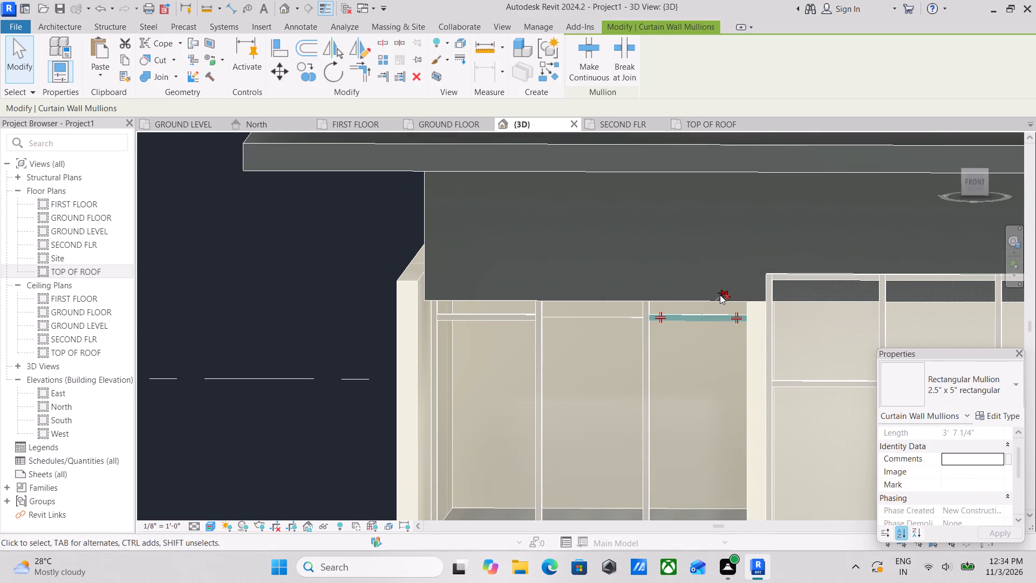
pyautogui.rightClick(719, 322)
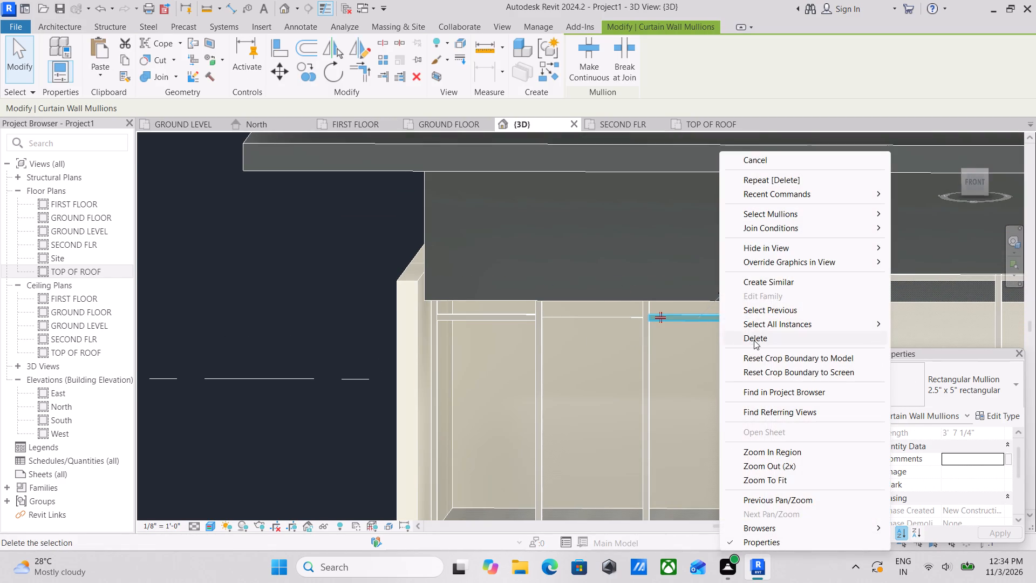
pyautogui.click(754, 340)
# Unpin and delete the remaining upper horizontal mullion segment next to the side wall in the second-floor storefront.
pyautogui.scroll(-3, 636, 362)
pyautogui.moveTo(630, 359); pyautogui.dragTo(612, 208, button='middle')
pyautogui.scroll(-2, 619, 302)
pyautogui.moveTo(610, 308); pyautogui.dragTo(630, 170, button='middle')
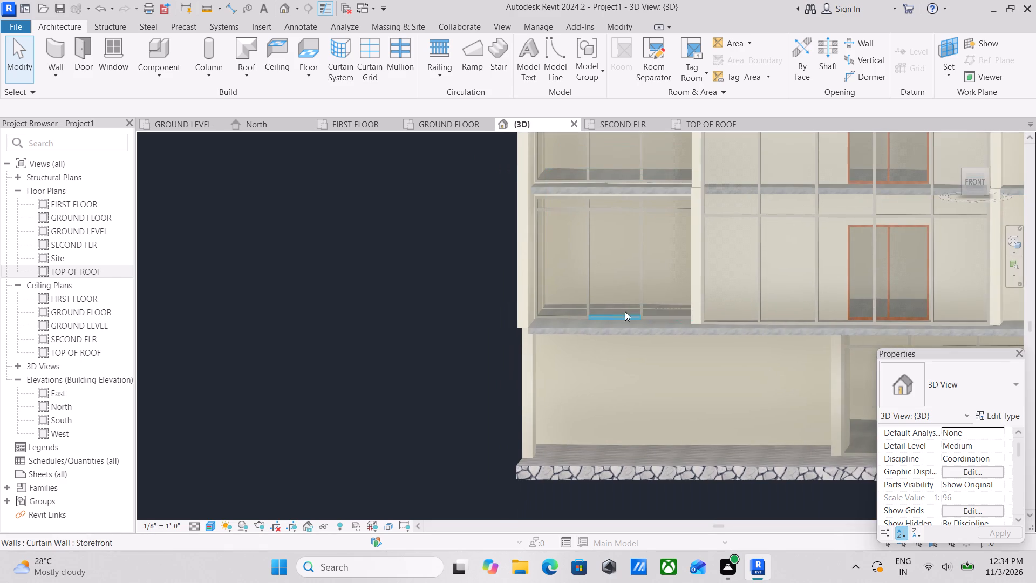
pyautogui.moveTo(582, 266); pyautogui.dragTo(620, 392, button='middle')
pyautogui.moveTo(628, 347); pyautogui.dragTo(641, 448, button='middle')
pyautogui.scroll(3, 703, 308)
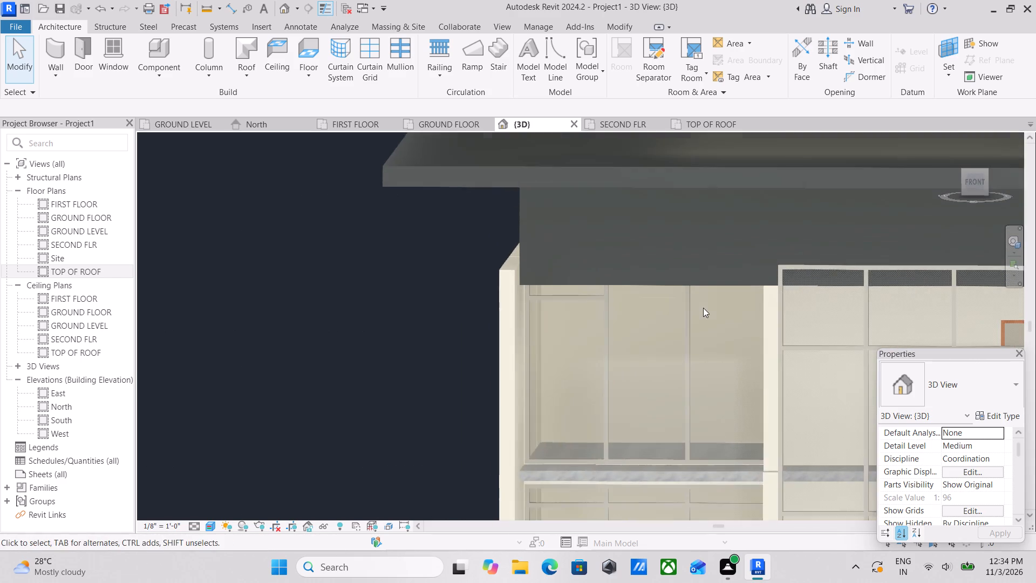
pyautogui.scroll(2, 629, 306)
pyautogui.click(536, 296)
pyautogui.rightClick(536, 296)
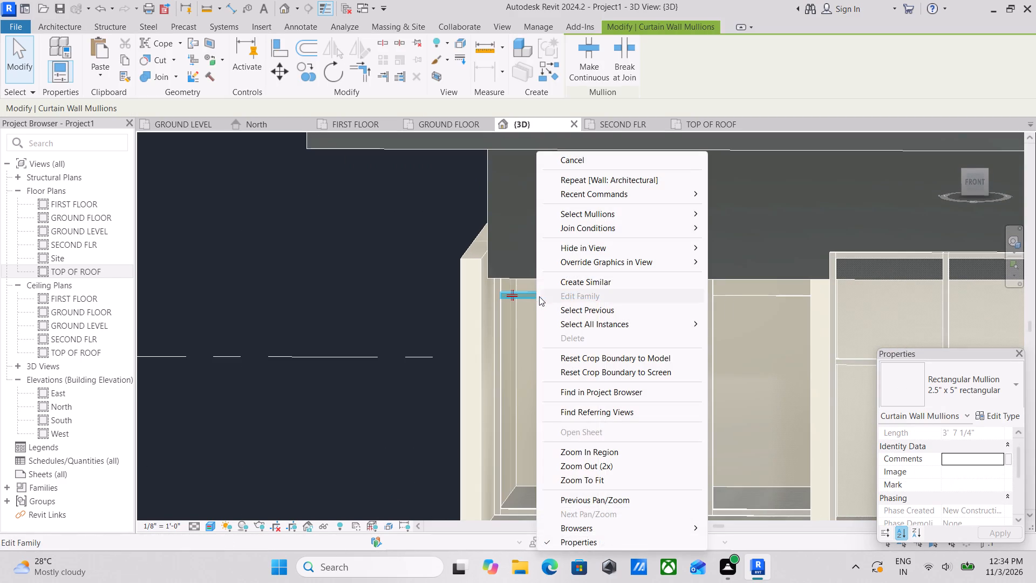
pyautogui.click(511, 300)
pyautogui.click(575, 273)
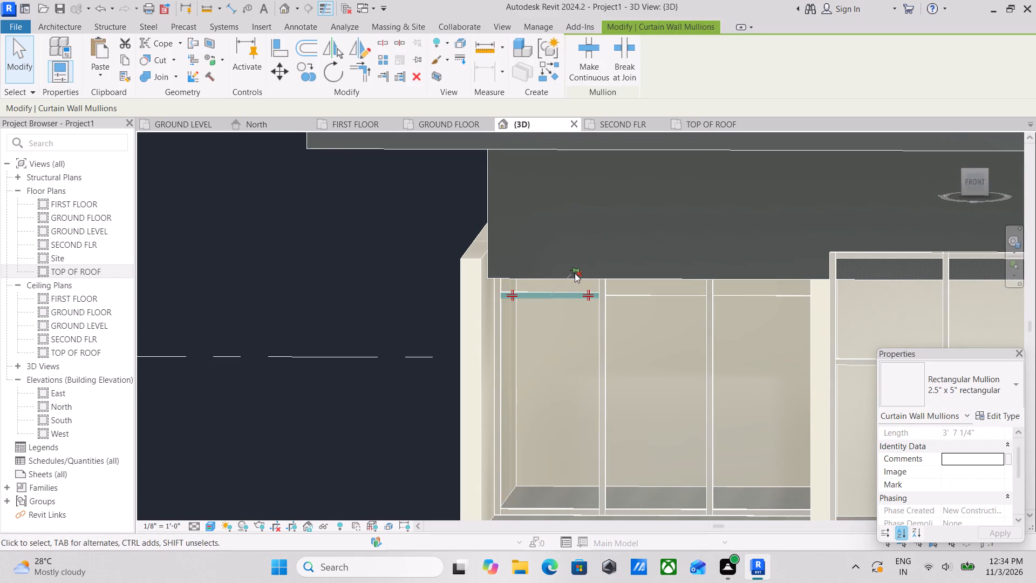
pyautogui.rightClick(575, 273)
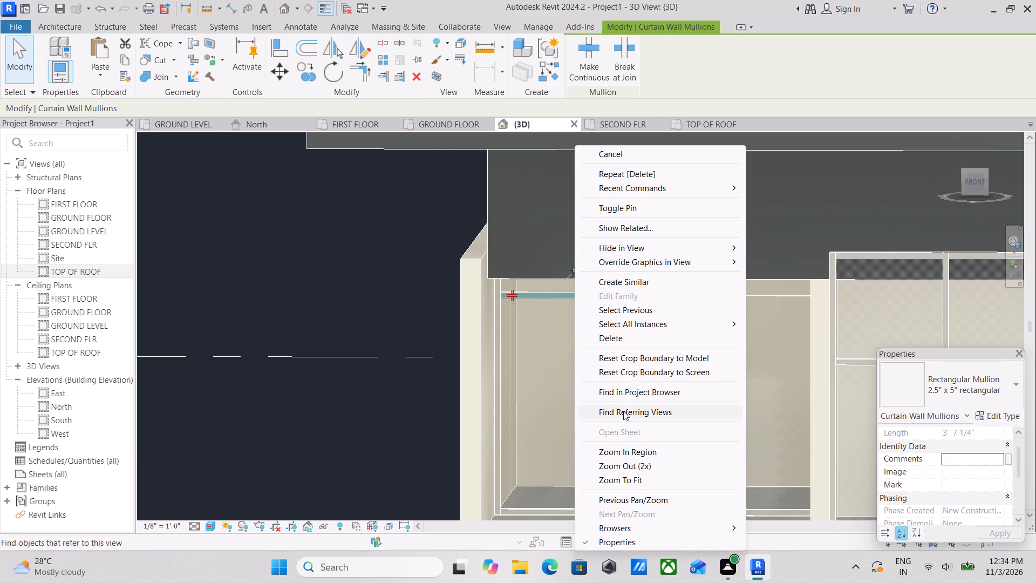
pyautogui.click(608, 339)
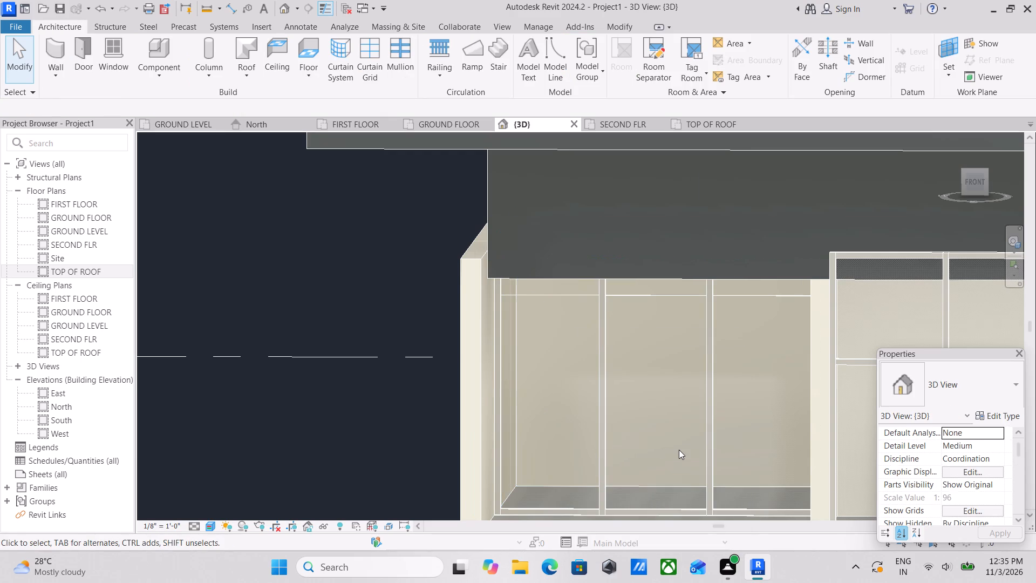
# Unpin and delete both segments of the second-floor storefront's interior vertical mullion nearer the building's side wall.
pyautogui.click(603, 405)
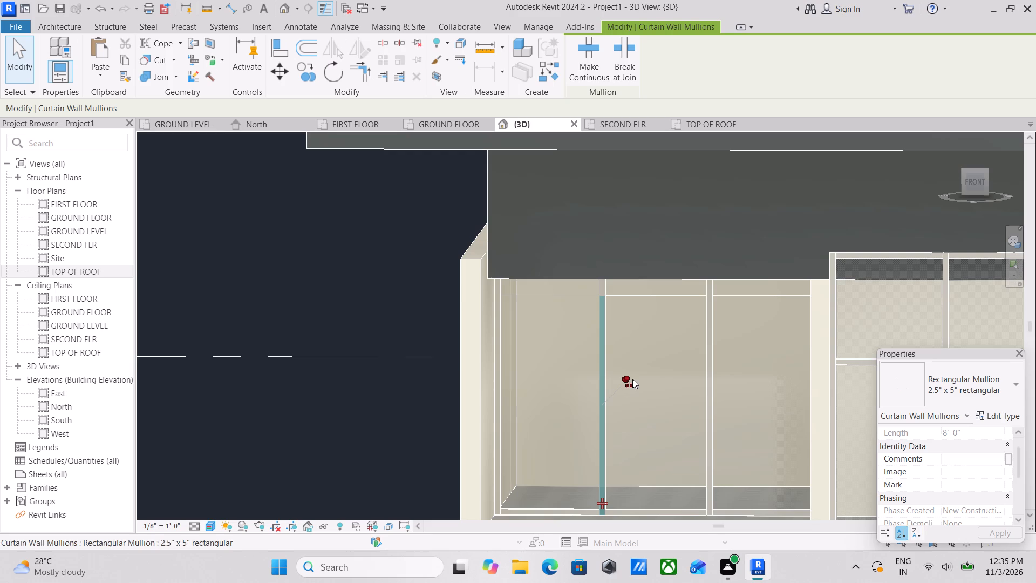
pyautogui.click(632, 379)
pyautogui.rightClick(632, 379)
pyautogui.click(681, 341)
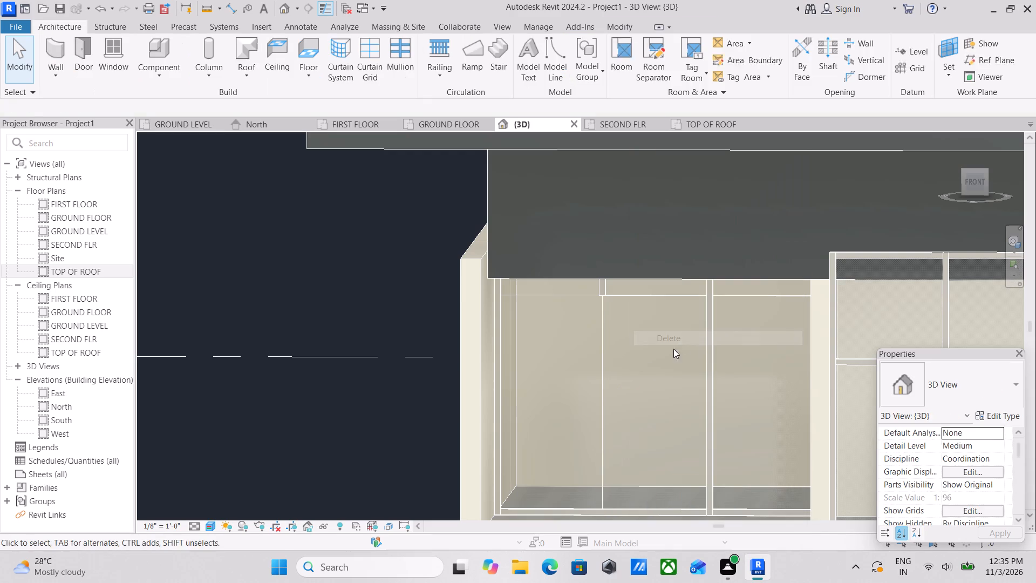
pyautogui.click(600, 288)
pyautogui.rightClick(601, 288)
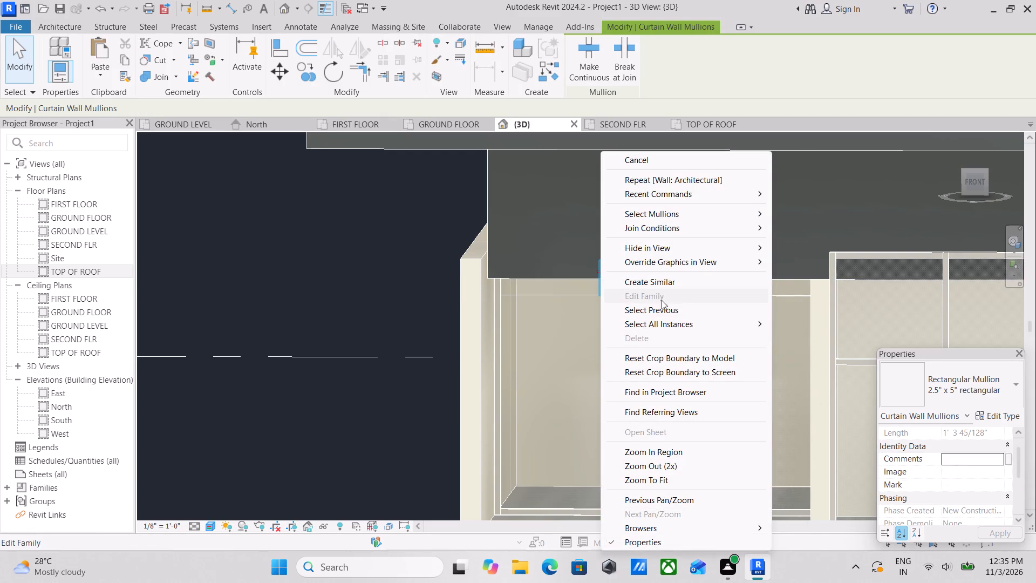
pyautogui.click(584, 388)
pyautogui.click(628, 250)
pyautogui.rightClick(628, 250)
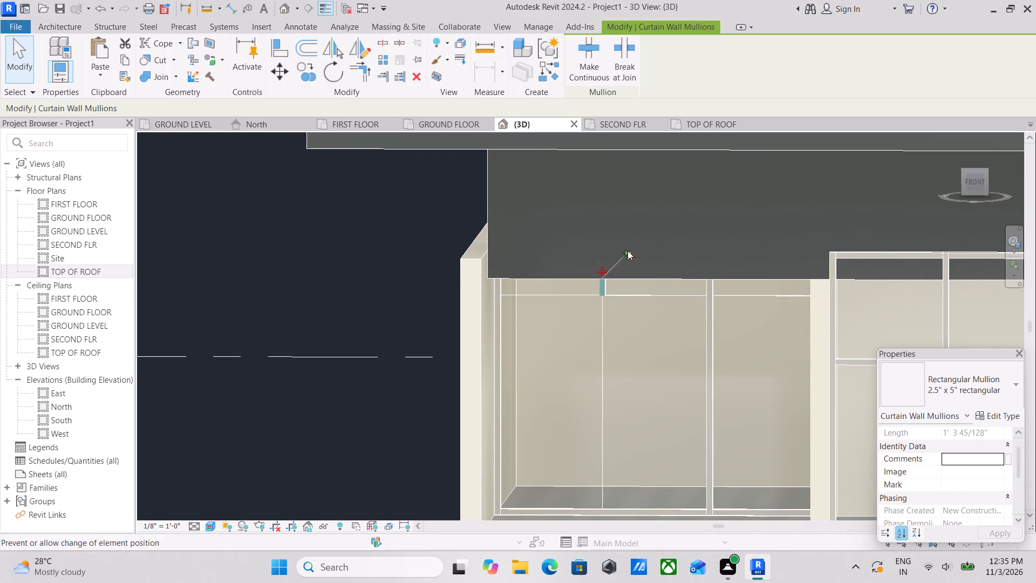
pyautogui.click(665, 341)
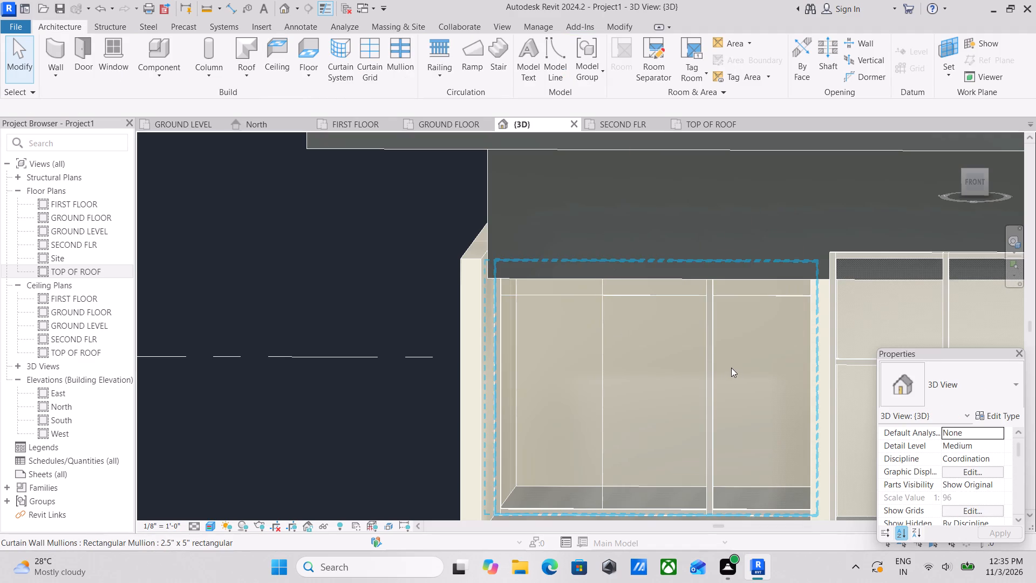
# Unpin and delete both segments of the second-floor storefront's interior vertical mullion nearer the large glazed bay.
pyautogui.click(711, 364)
pyautogui.click(731, 379)
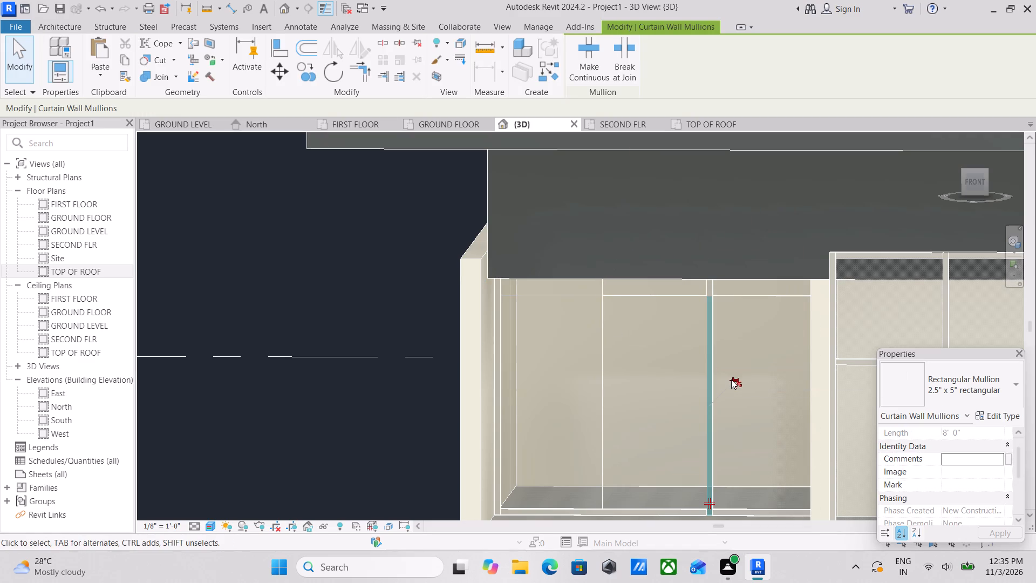
pyautogui.rightClick(732, 379)
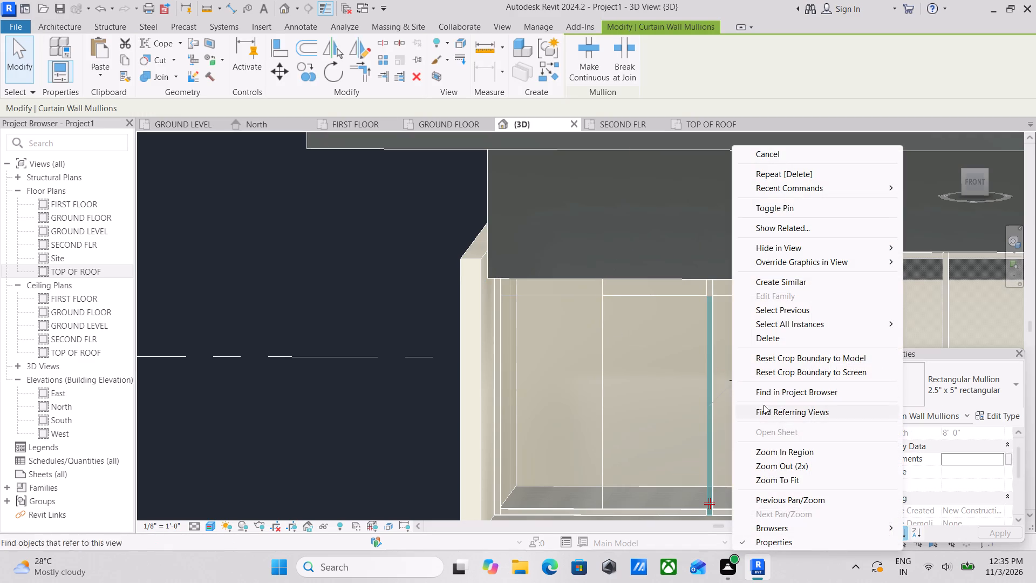
pyautogui.click(778, 338)
pyautogui.scroll(2, 708, 297)
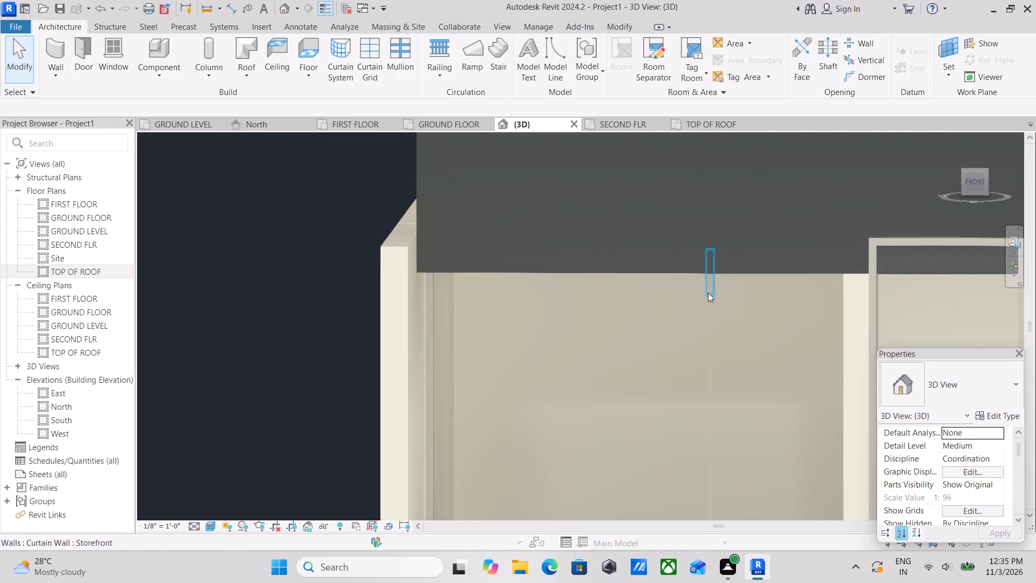
pyautogui.click(708, 293)
pyautogui.rightClick(708, 292)
pyautogui.click(699, 284)
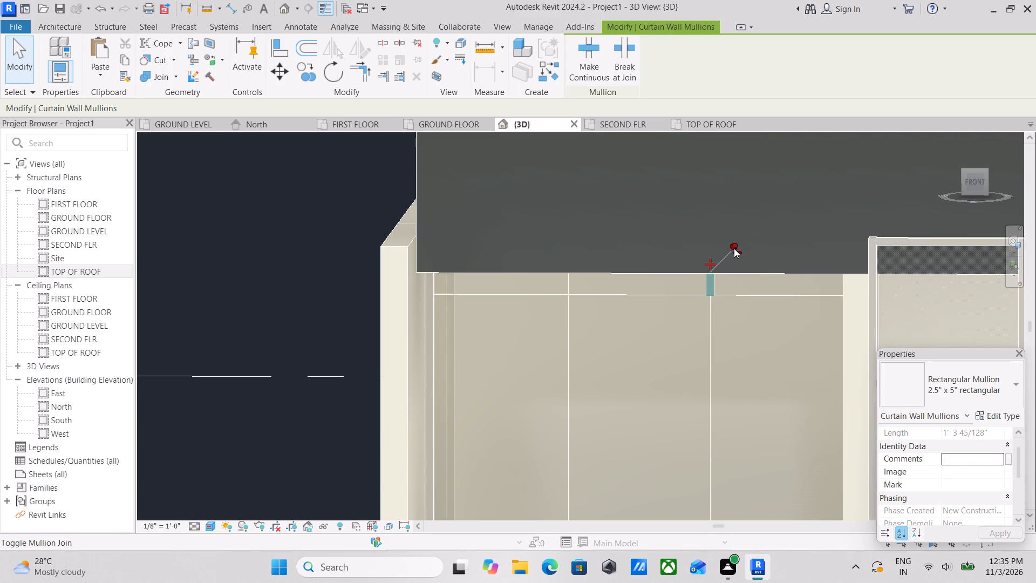
pyautogui.click(734, 248)
pyautogui.rightClick(734, 248)
pyautogui.click(772, 343)
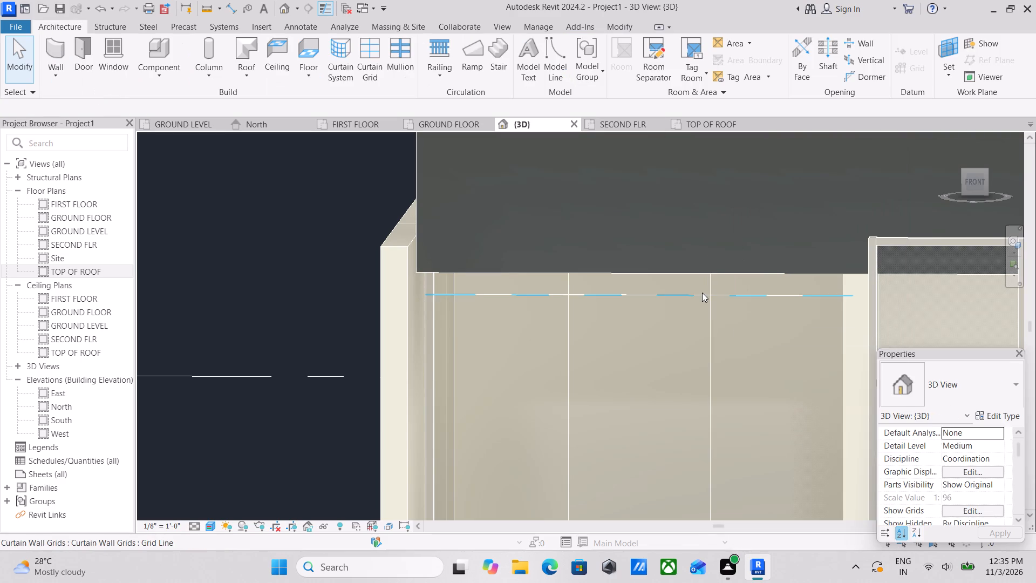
# Unpin and delete the upper horizontal curtain grid line of the second-floor storefront.
pyautogui.scroll(-5, 702, 293)
pyautogui.moveTo(701, 331); pyautogui.dragTo(689, 314, button='middle')
pyautogui.scroll(4, 689, 314)
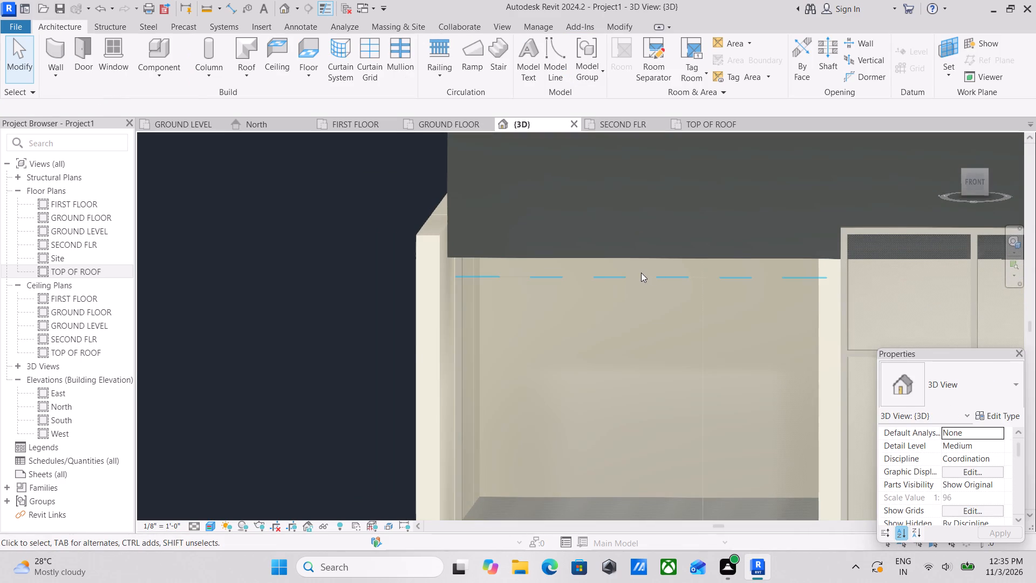
pyautogui.click(642, 273)
pyautogui.click(659, 252)
pyautogui.rightClick(659, 252)
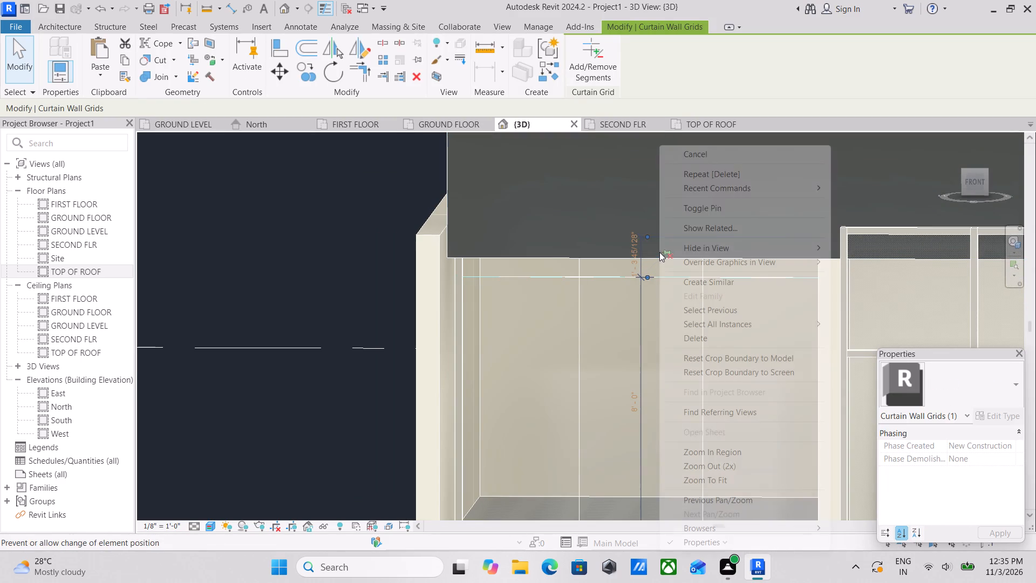
pyautogui.click(696, 334)
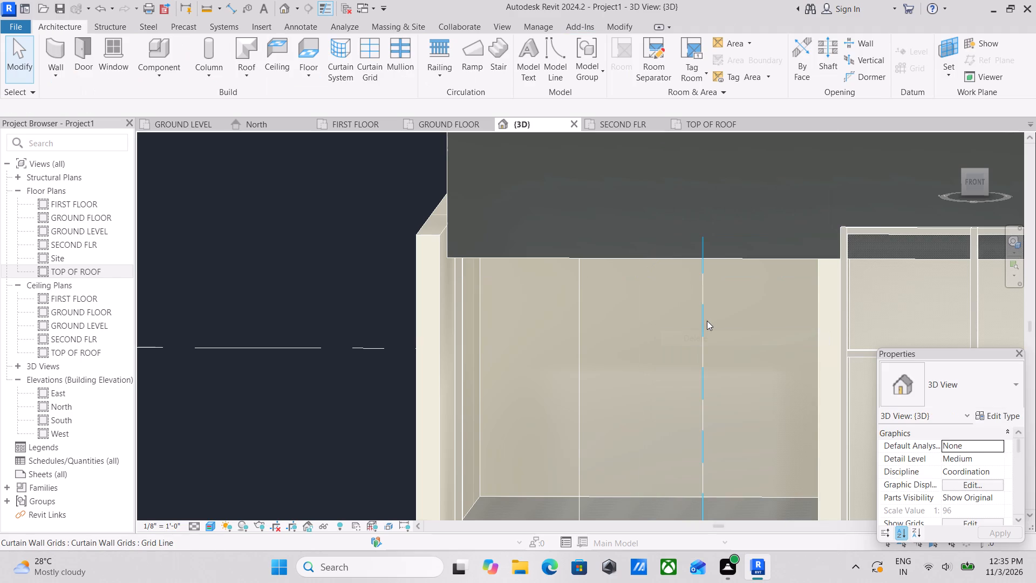
# Unpin the second-floor storefront's vertical curtain grid line nearer the large glazed bay.
pyautogui.click(707, 321)
pyautogui.rightClick(707, 321)
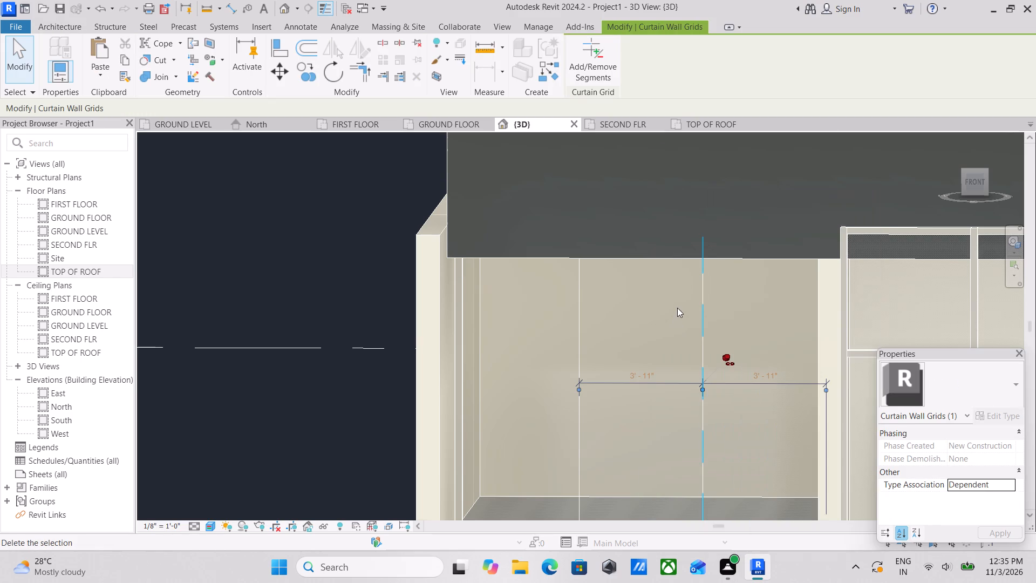
pyautogui.click(677, 308)
pyautogui.click(706, 331)
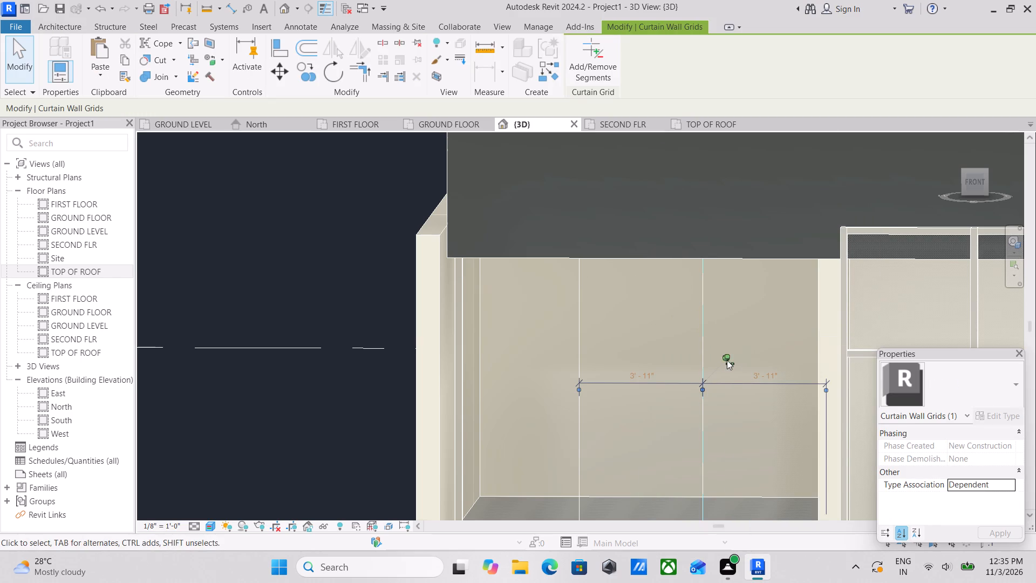
pyautogui.click(727, 360)
pyautogui.rightClick(727, 360)
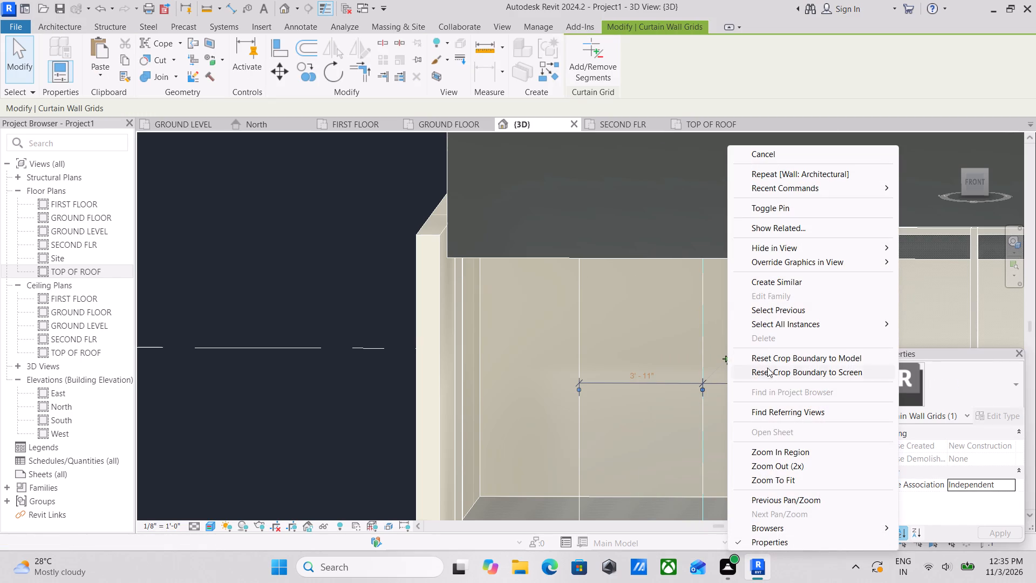
pyautogui.press('Escape')
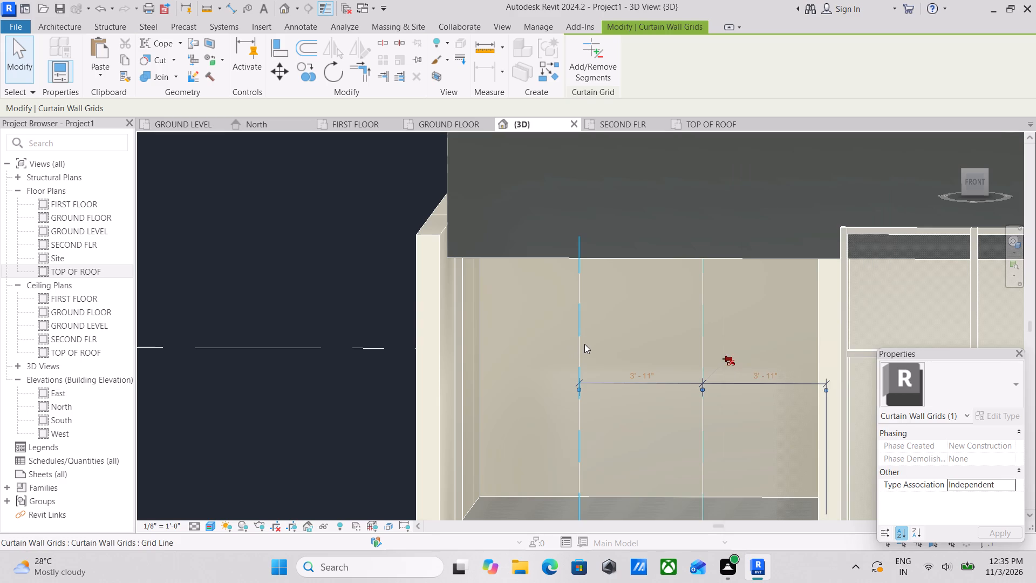
# Unpin the second-floor storefront's vertical curtain grid line nearer the building's side wall.
pyautogui.click(584, 344)
pyautogui.click(605, 352)
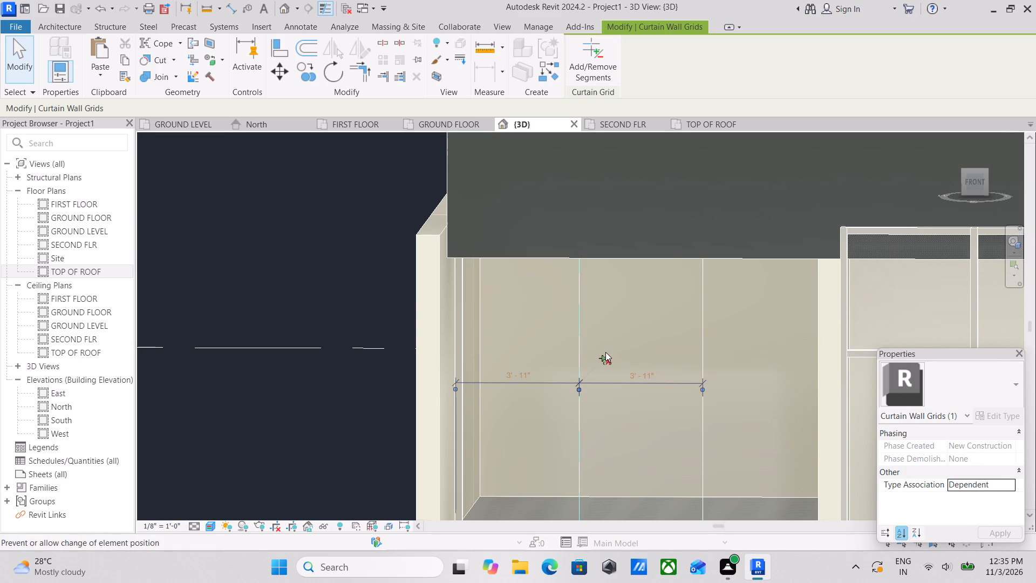
pyautogui.rightClick(605, 352)
pyautogui.scroll(-4, 621, 352)
pyautogui.press('Escape')
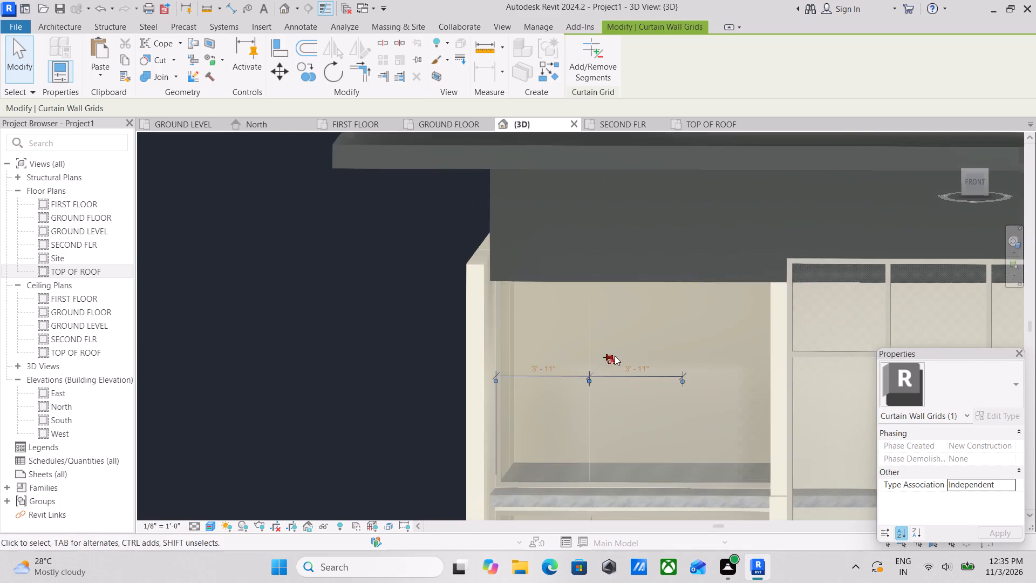
pyautogui.press('Escape')
pyautogui.moveTo(595, 368); pyautogui.dragTo(607, 352, button='middle')
pyautogui.scroll(1, 607, 352)
pyautogui.press('Escape')
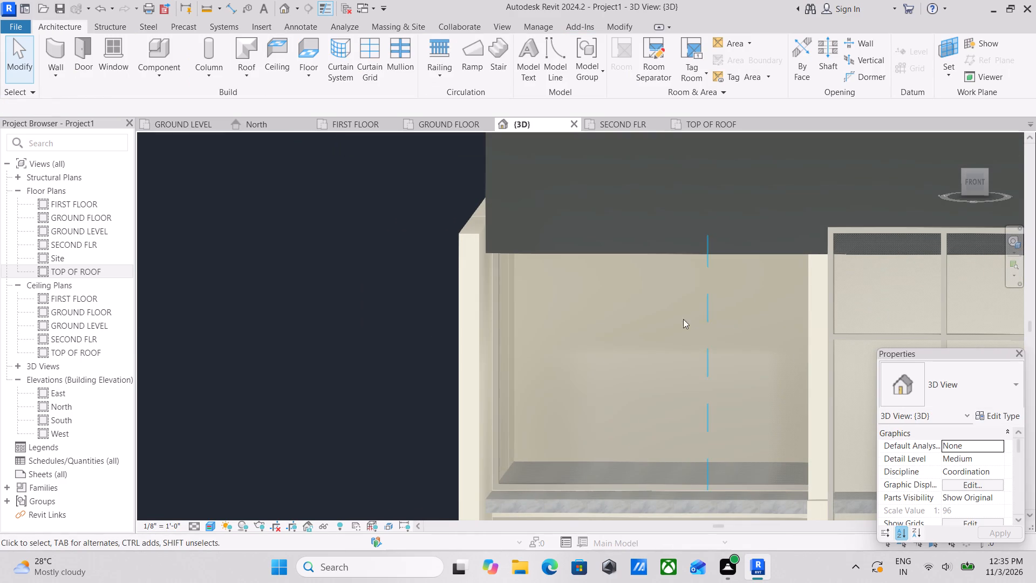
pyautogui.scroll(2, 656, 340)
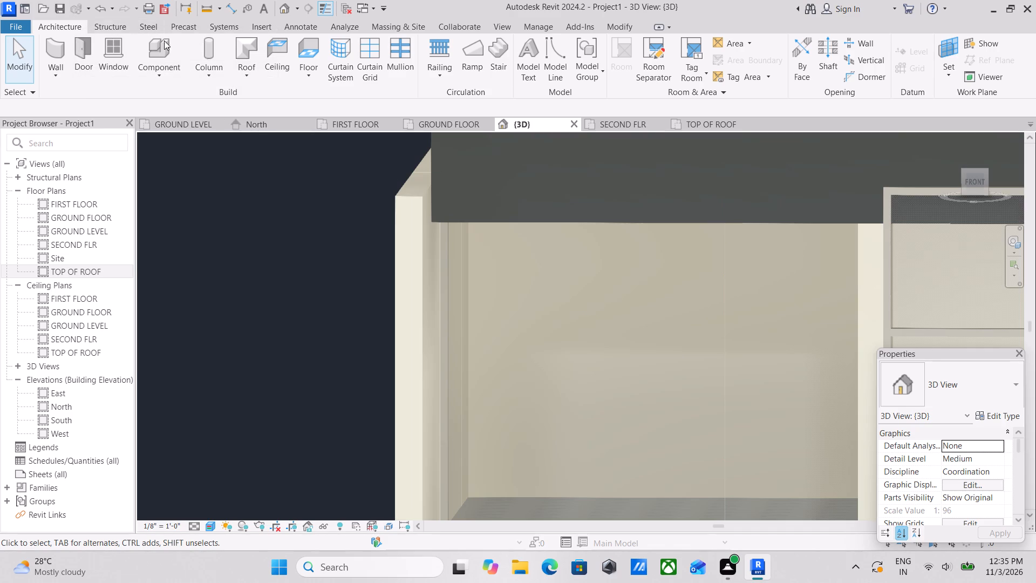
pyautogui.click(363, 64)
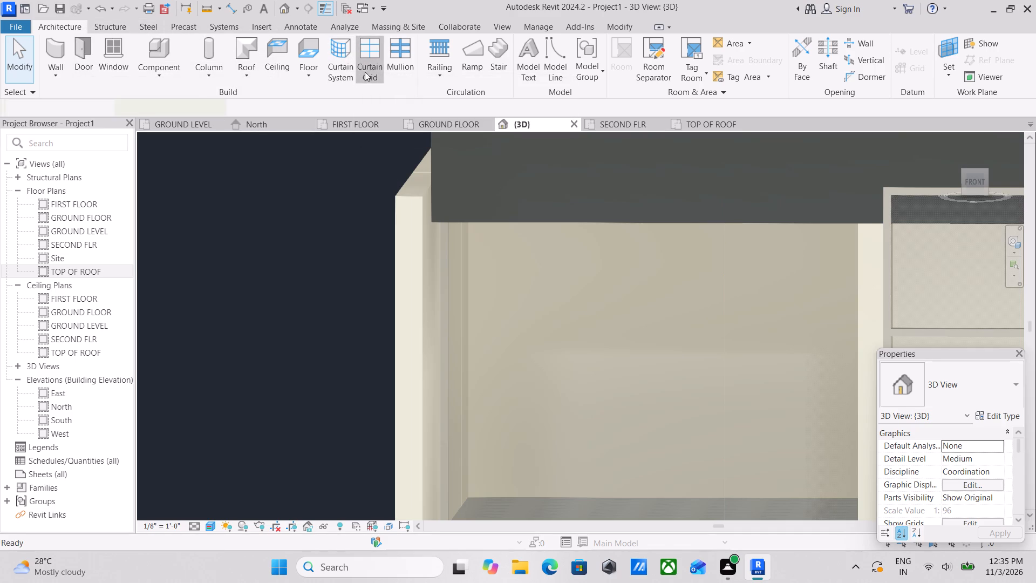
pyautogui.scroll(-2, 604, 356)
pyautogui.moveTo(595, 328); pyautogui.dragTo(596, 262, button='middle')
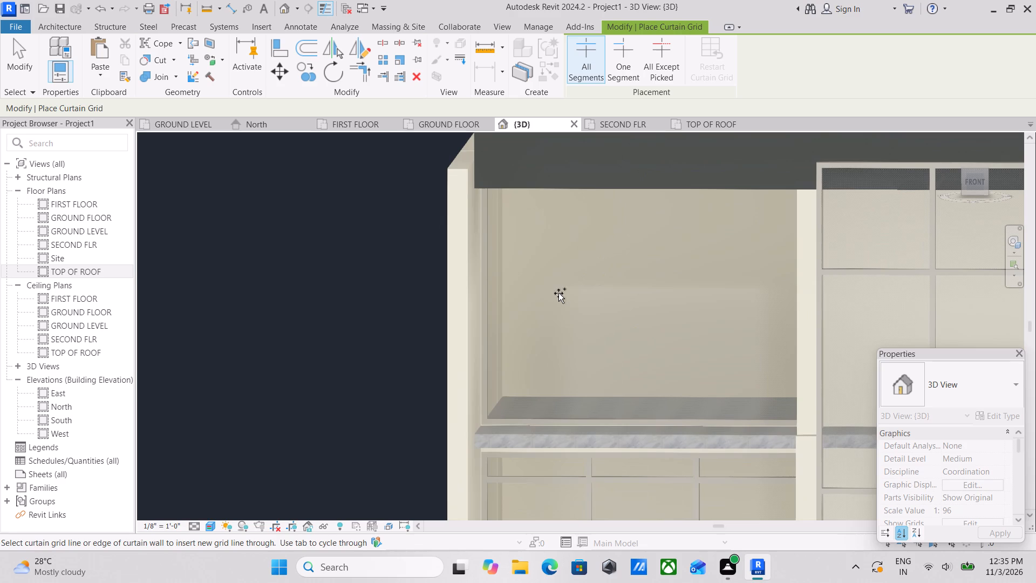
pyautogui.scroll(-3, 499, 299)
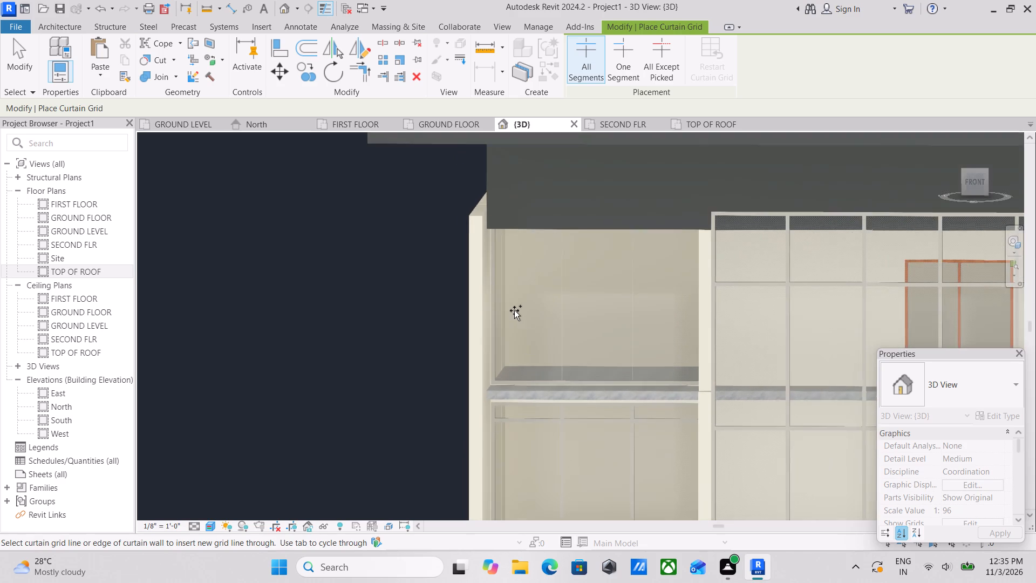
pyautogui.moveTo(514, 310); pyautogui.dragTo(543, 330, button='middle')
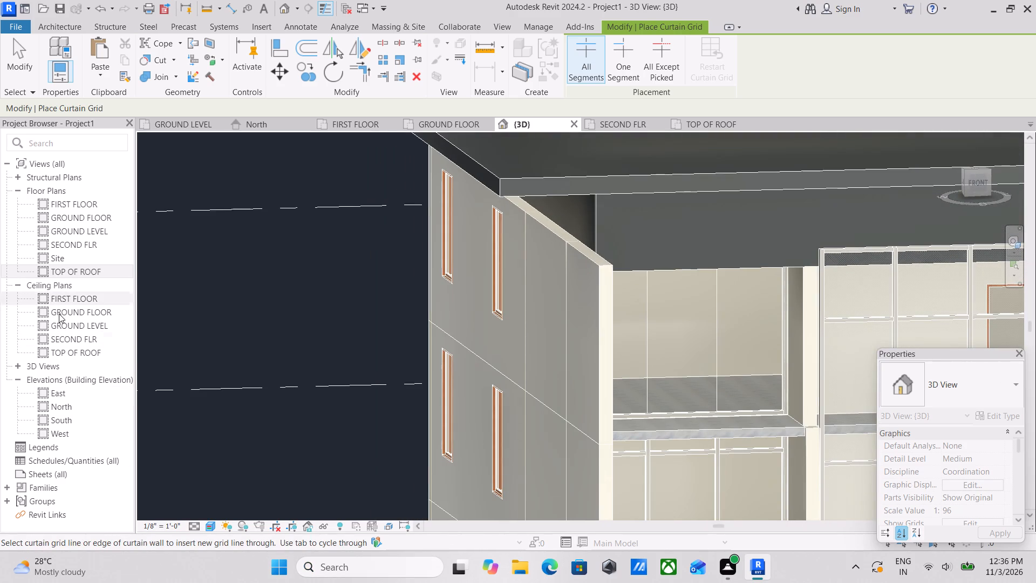
# In the South elevation, add a horizontal curtain grid line across all segments of the second-floor storefront, one-third up, about 3' 1" above its base.
pyautogui.doubleClick(62, 421)
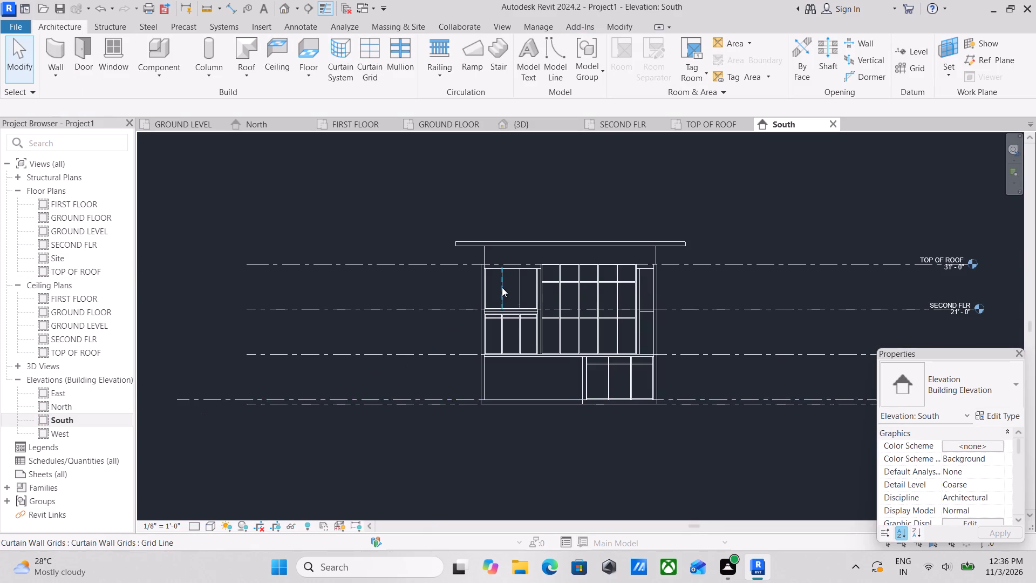
pyautogui.scroll(9, 503, 288)
pyautogui.moveTo(505, 291); pyautogui.dragTo(526, 382, button='middle')
pyautogui.scroll(1, 526, 381)
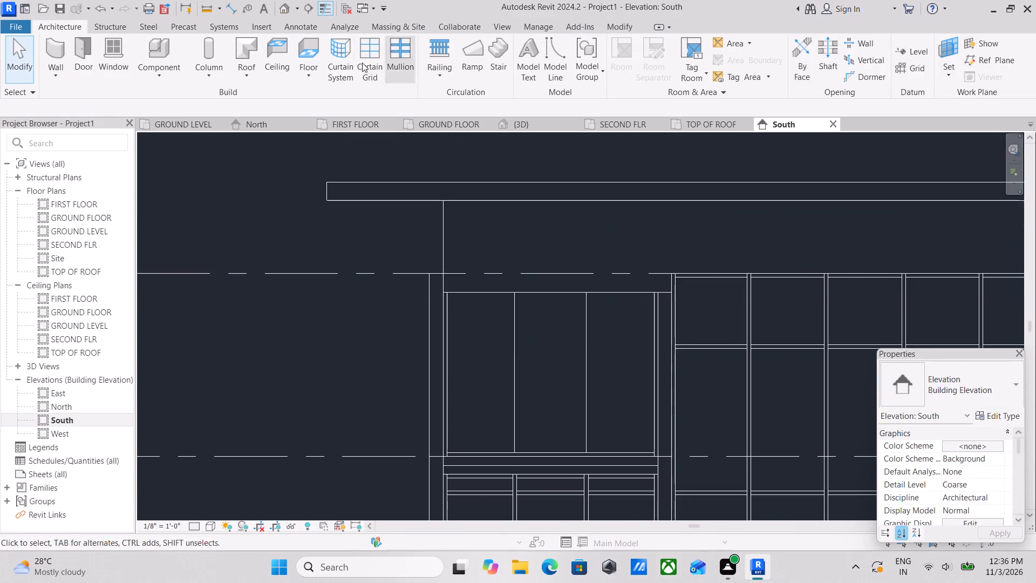
pyautogui.click(363, 66)
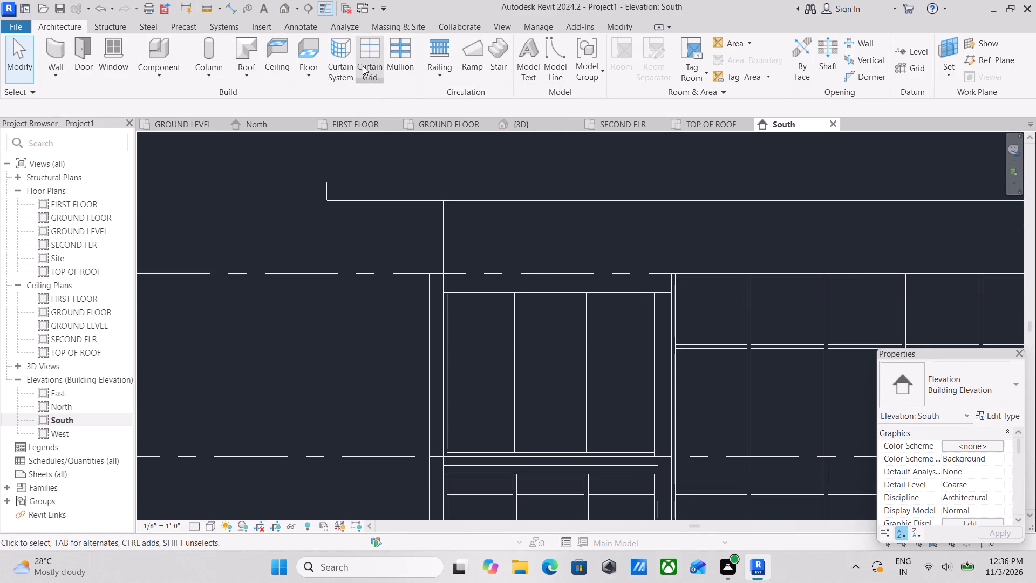
pyautogui.scroll(3, 515, 371)
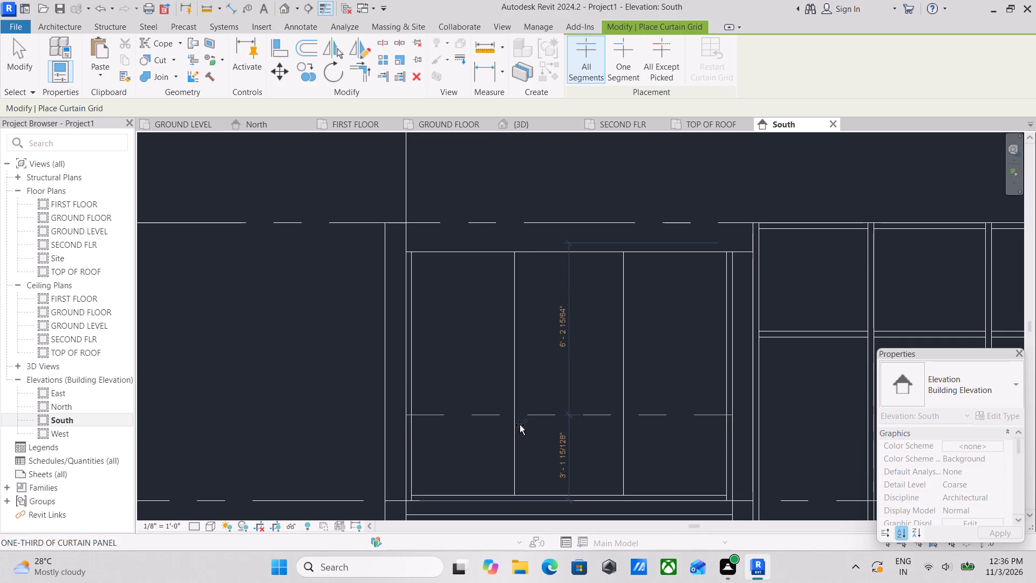
pyautogui.click(520, 425)
pyautogui.press('Escape')
pyautogui.press('Escape')
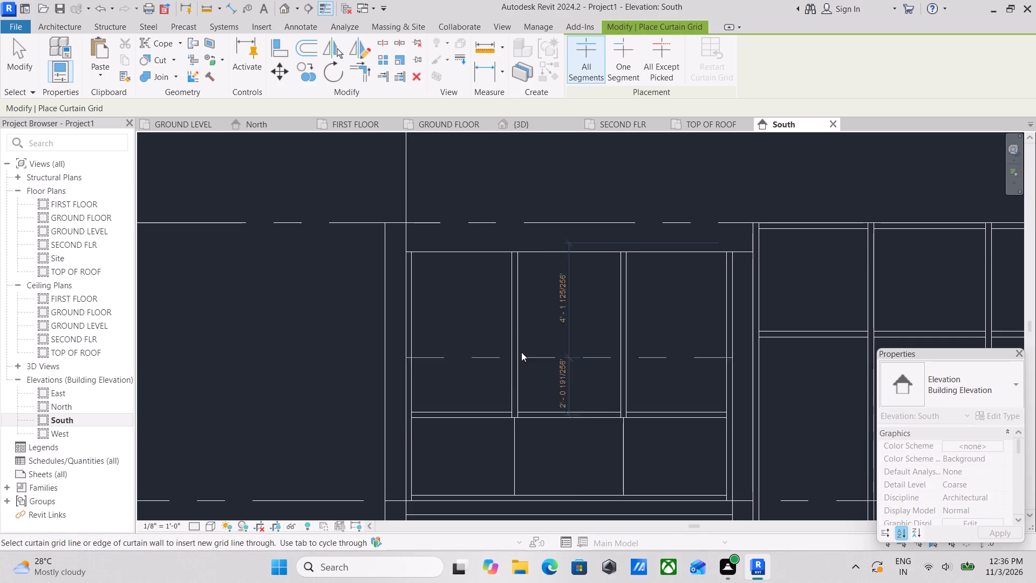
pyautogui.press('Escape')
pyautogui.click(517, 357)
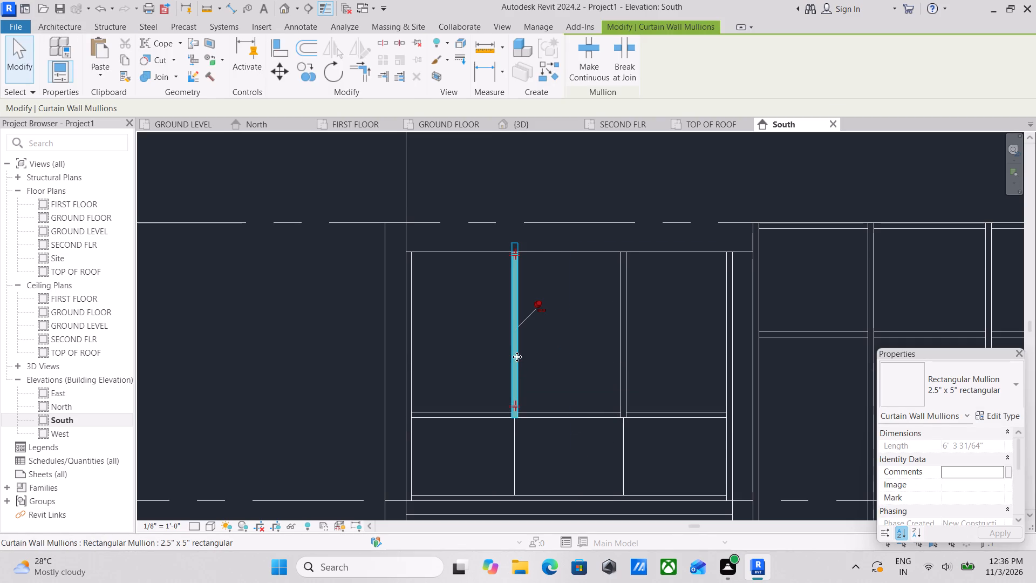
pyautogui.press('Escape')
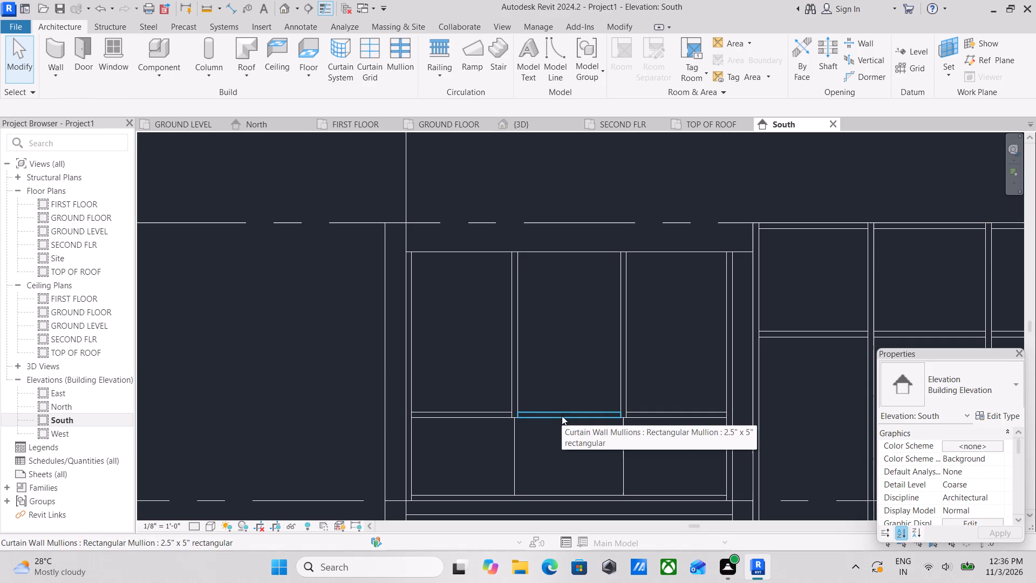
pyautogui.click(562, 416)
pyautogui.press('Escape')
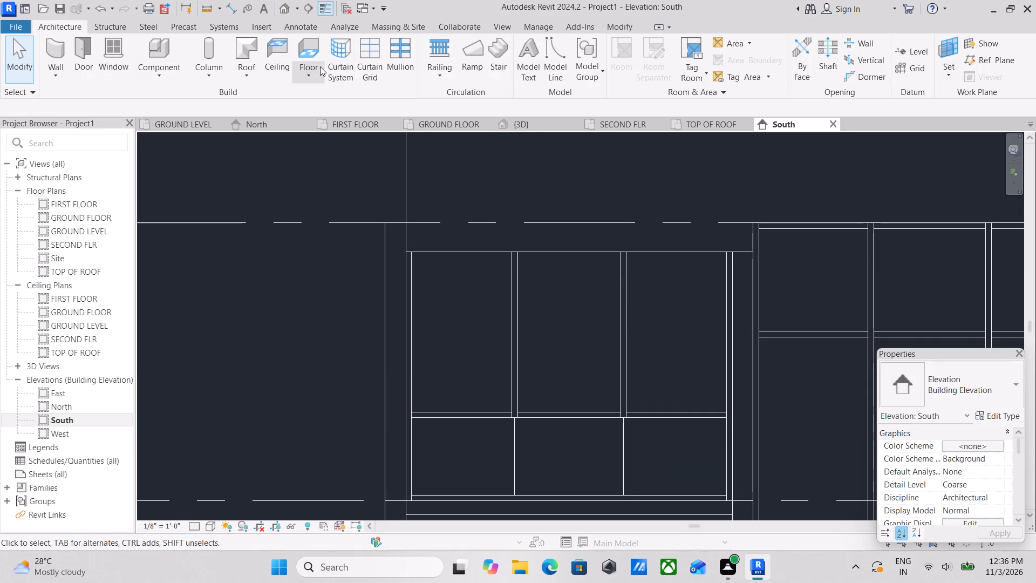
# Place a 2.5" x 5" rectangular mullion on the lower vertical grid line of the second-floor storefront nearer the large glazed bay.
pyautogui.click(372, 60)
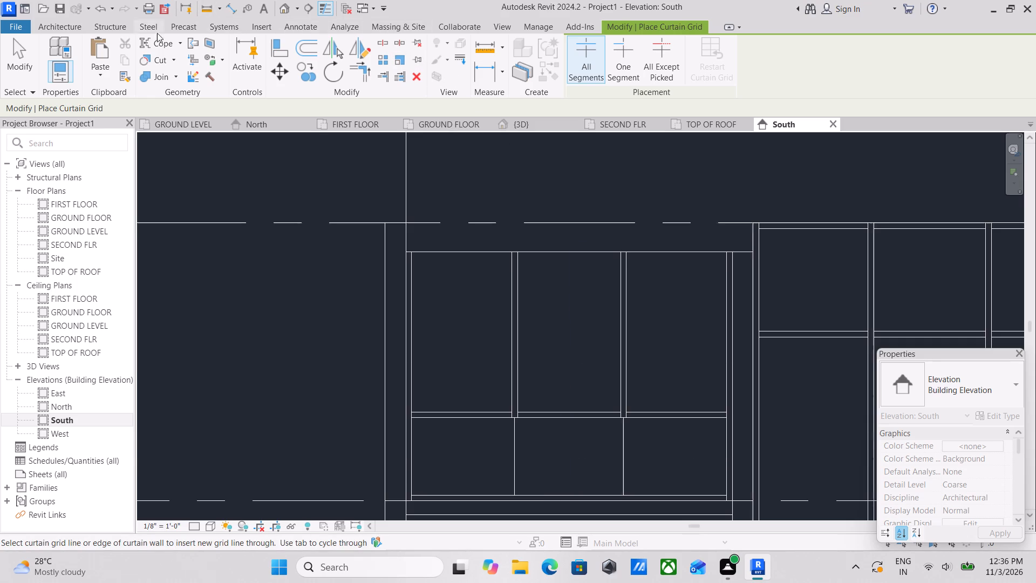
pyautogui.click(70, 25)
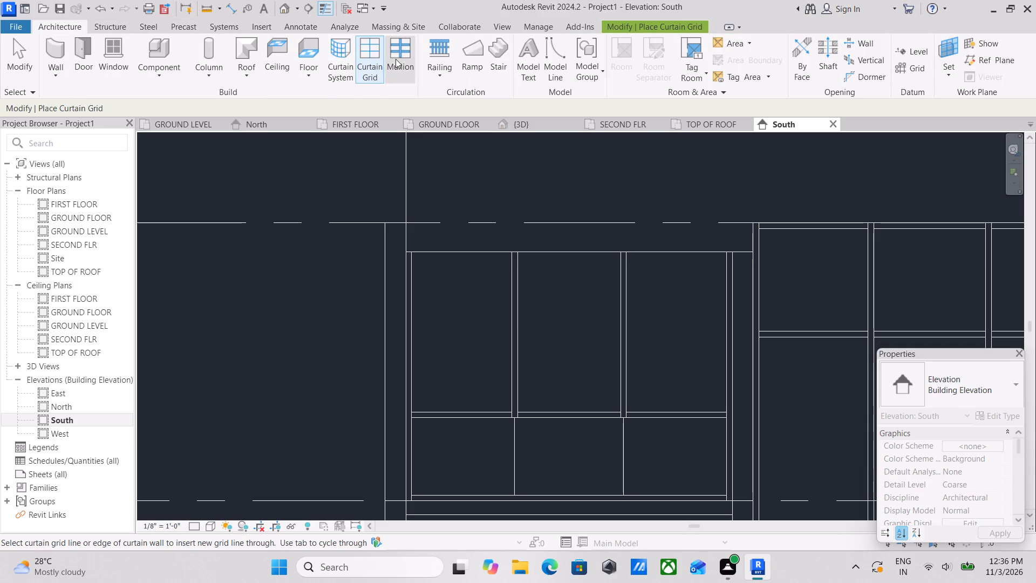
pyautogui.click(396, 58)
pyautogui.click(626, 458)
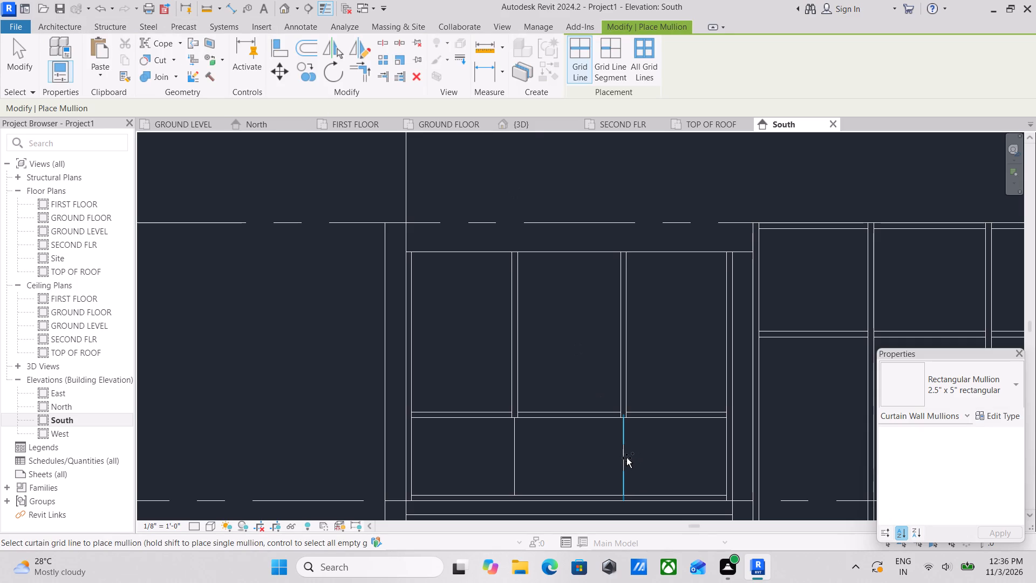
pyautogui.press('Escape')
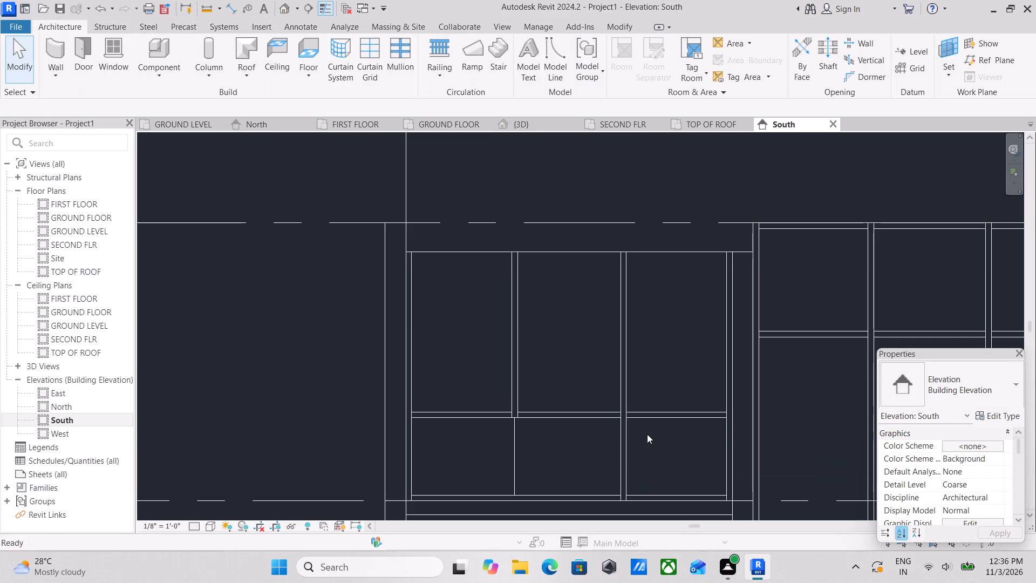
pyautogui.press('Escape')
pyautogui.press('Escape')
pyautogui.press('Escape')
# Unpin and delete the upper vertical mullion of the second-floor storefront nearer the large glazed bay.
pyautogui.scroll(2, 631, 378)
pyautogui.press('Escape')
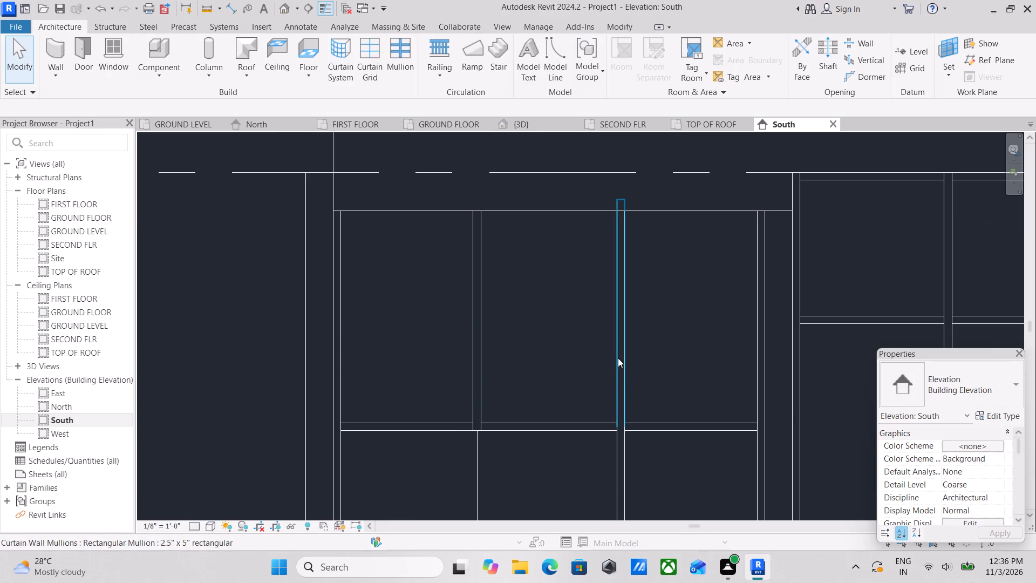
pyautogui.click(618, 358)
pyautogui.rightClick(618, 358)
pyautogui.press('Escape')
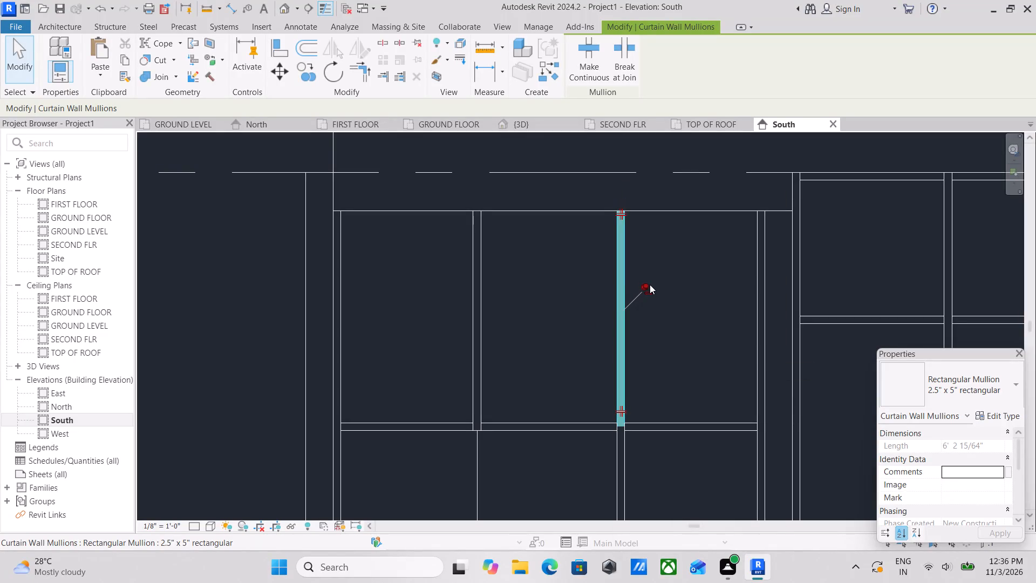
pyautogui.click(649, 283)
pyautogui.rightClick(649, 283)
pyautogui.click(685, 375)
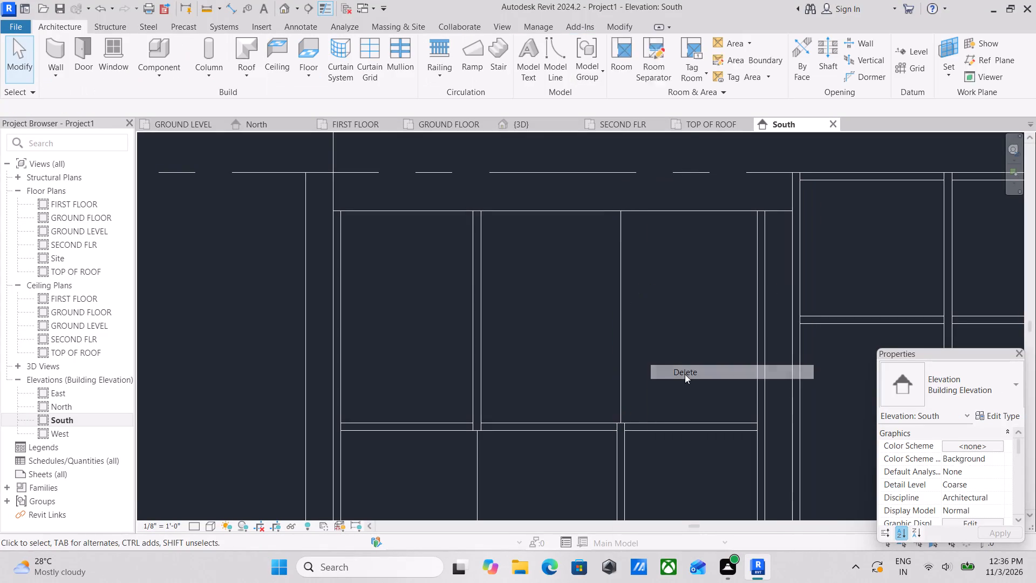
# Unpin the upper vertical mullion of the second-floor storefront nearer the building's side wall.
pyautogui.scroll(-2, 597, 377)
pyautogui.moveTo(597, 377); pyautogui.dragTo(618, 361, button='middle')
pyautogui.click(529, 345)
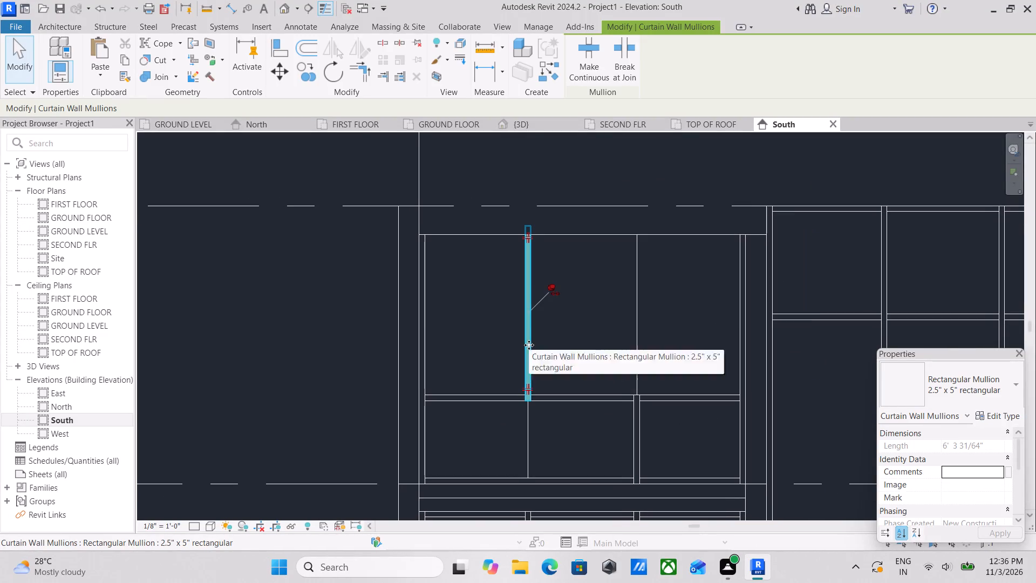
pyautogui.click(553, 286)
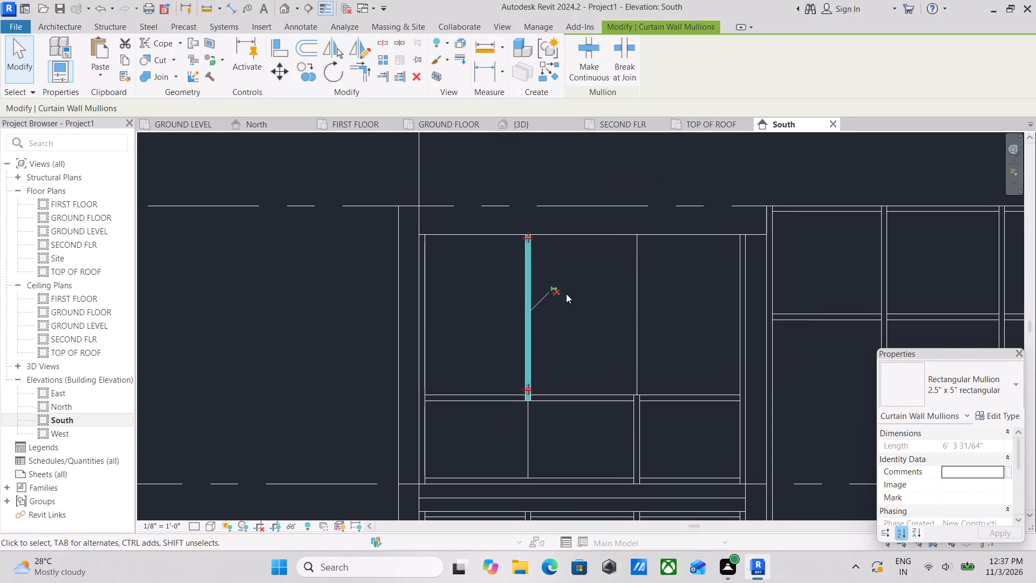
# Open the material selection for the 2.5" x 5" rectangular mullion type.
pyautogui.click(998, 414)
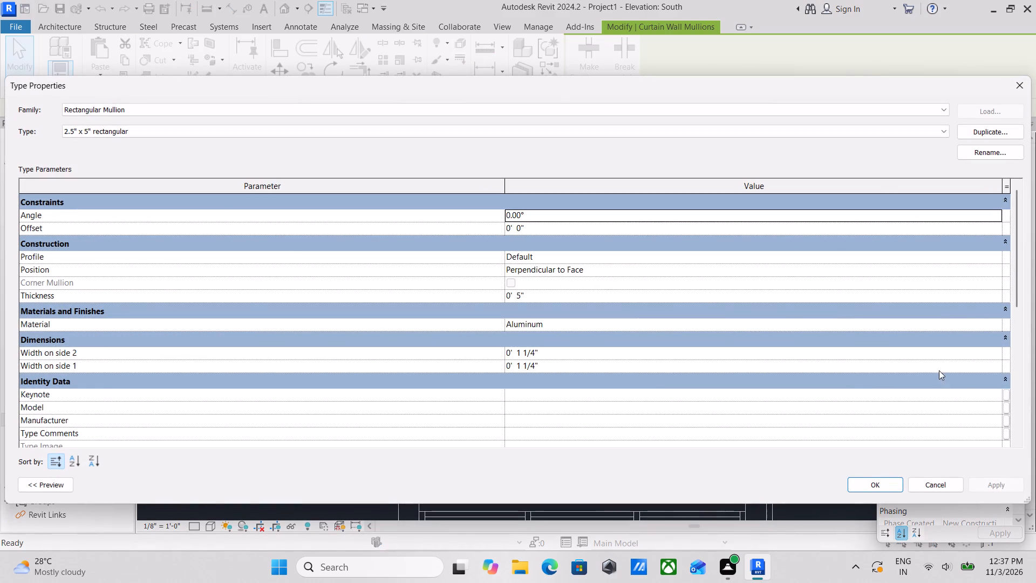
pyautogui.click(1000, 323)
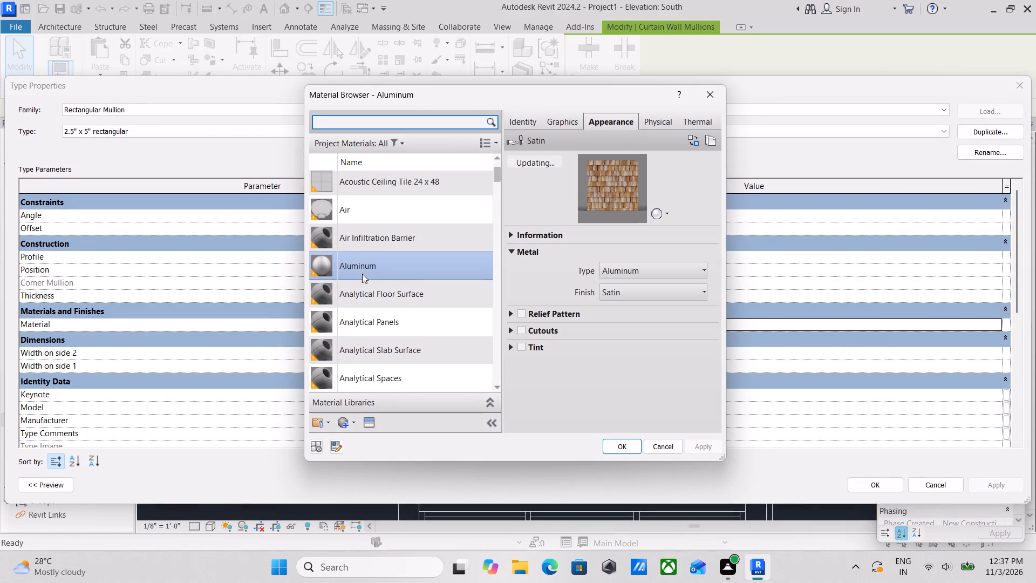
# Search the project materials for "ROOFI", then clear the search.
pyautogui.write('ROO')
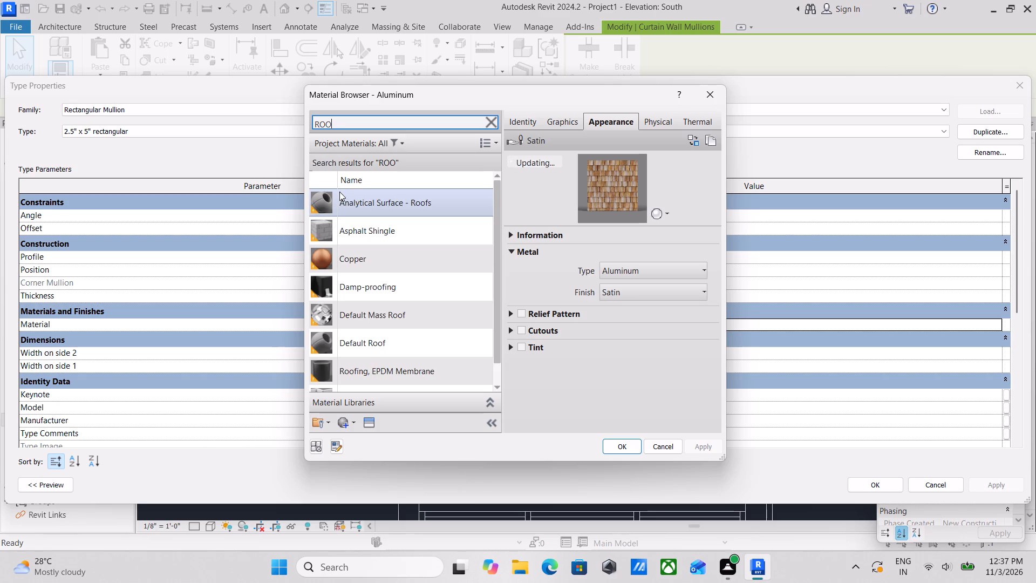
pyautogui.press('f')
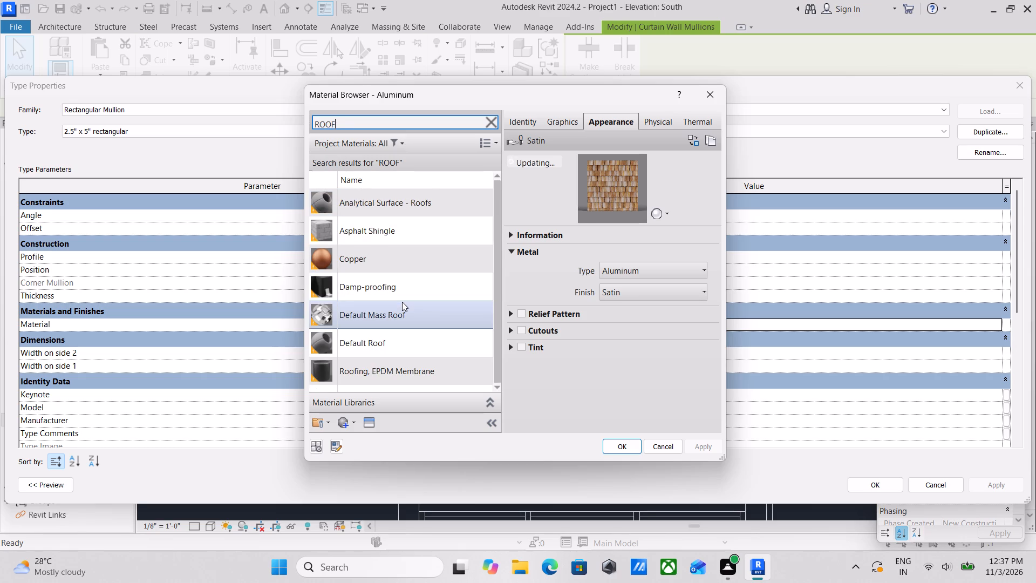
pyautogui.press('i')
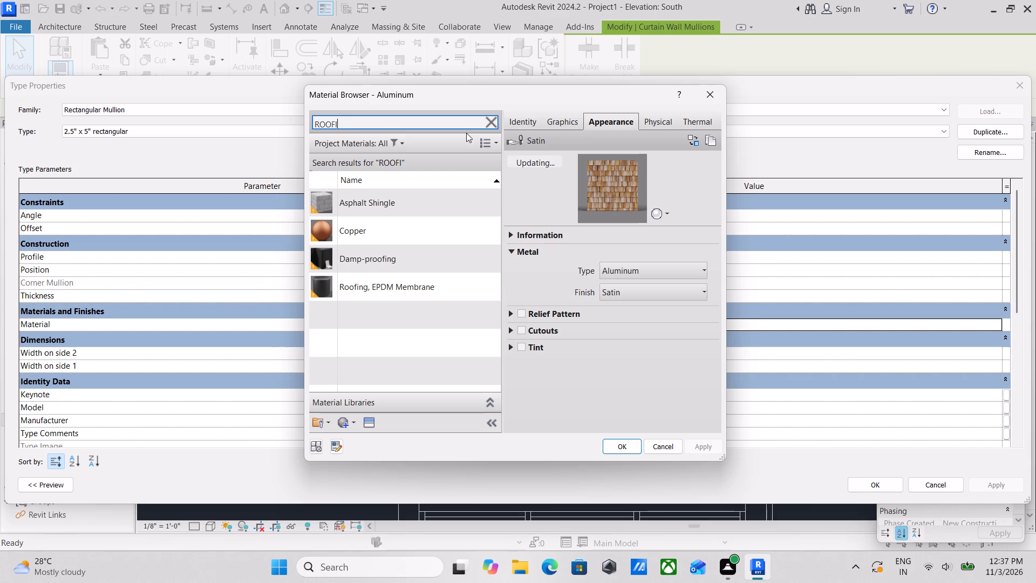
pyautogui.press('BackSpace')
pyautogui.press('BackSpace')
pyautogui.press('BackSpace')
pyautogui.press('BackSpace')
pyautogui.press('BackSpace')
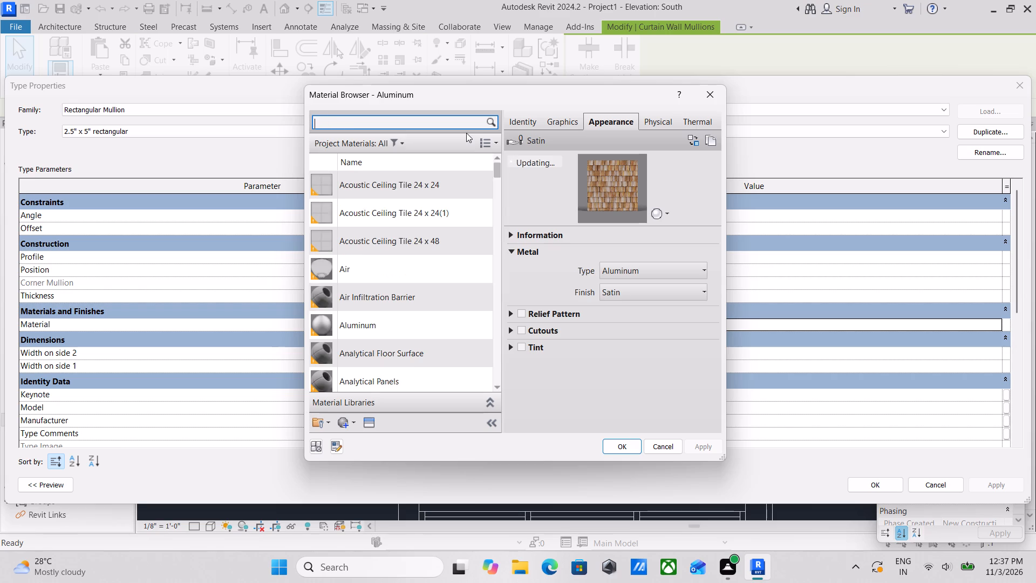
# Create a new project material and name it BLACK COLOUR.
pyautogui.scroll(-3, 398, 433)
pyautogui.scroll(-7, 406, 338)
pyautogui.scroll(1, 397, 352)
pyautogui.scroll(-4, 397, 352)
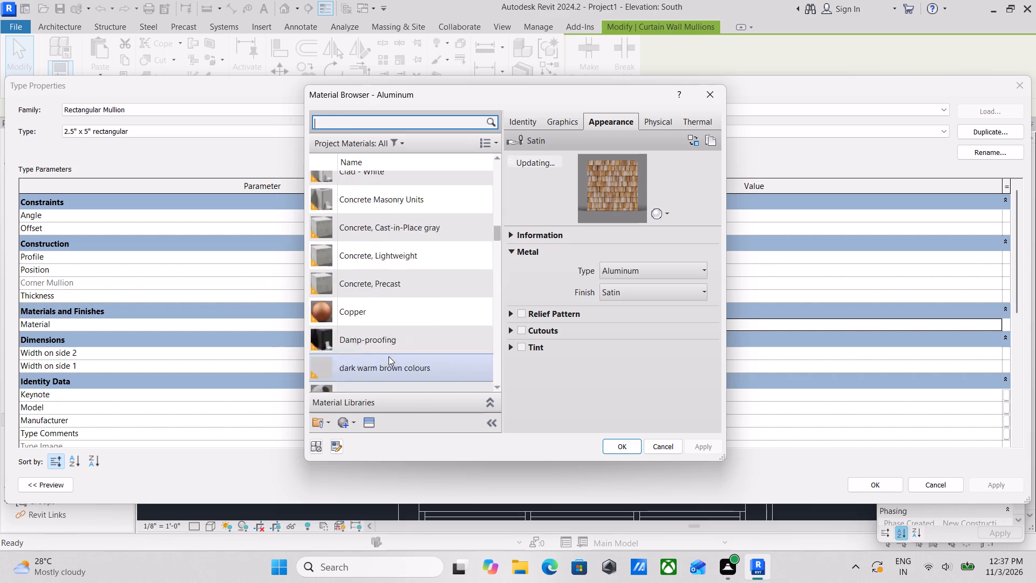
pyautogui.scroll(-1, 388, 356)
pyautogui.click(347, 421)
pyautogui.click(370, 436)
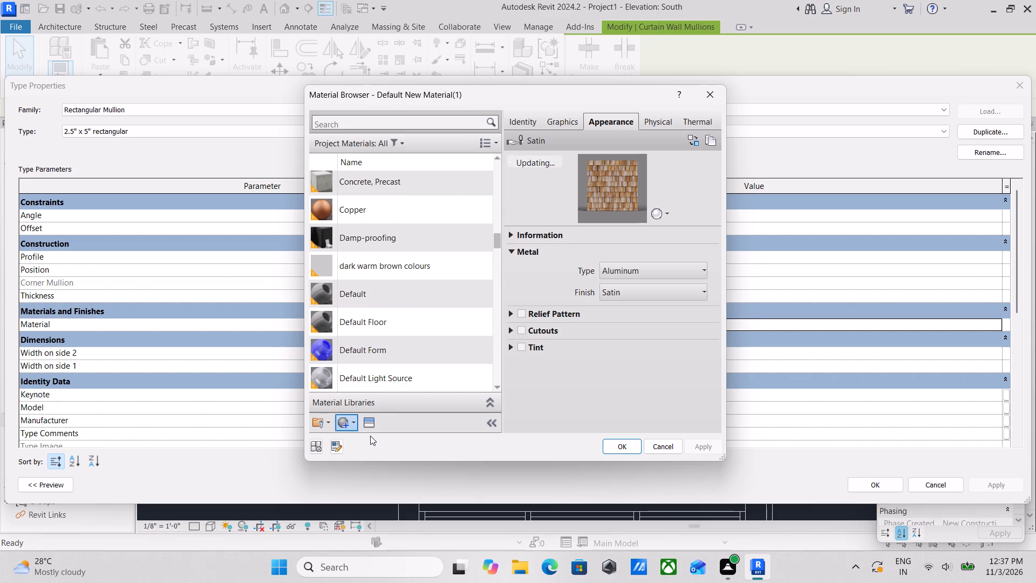
pyautogui.rightClick(399, 263)
pyautogui.click(437, 311)
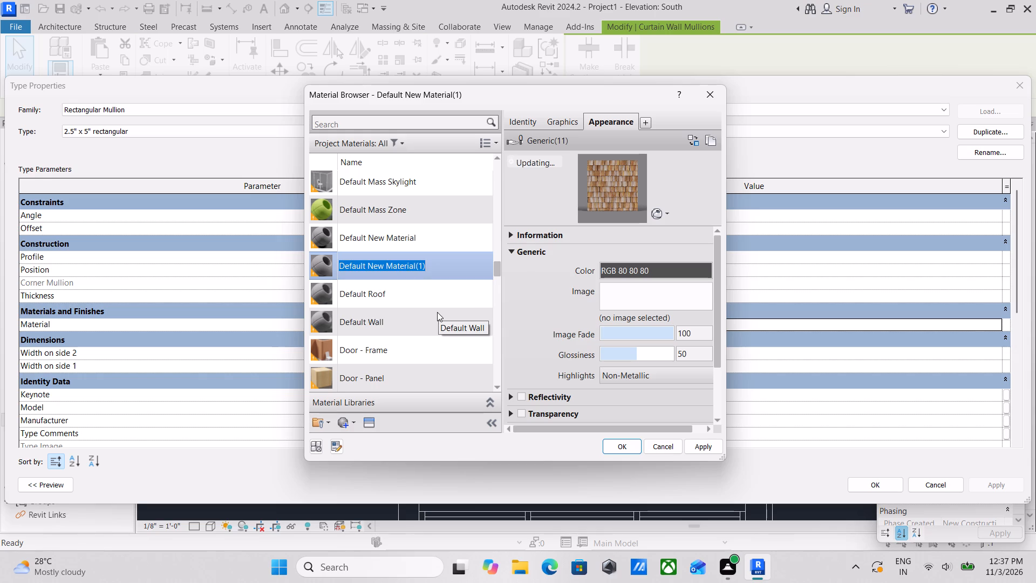
pyautogui.write('BLA')
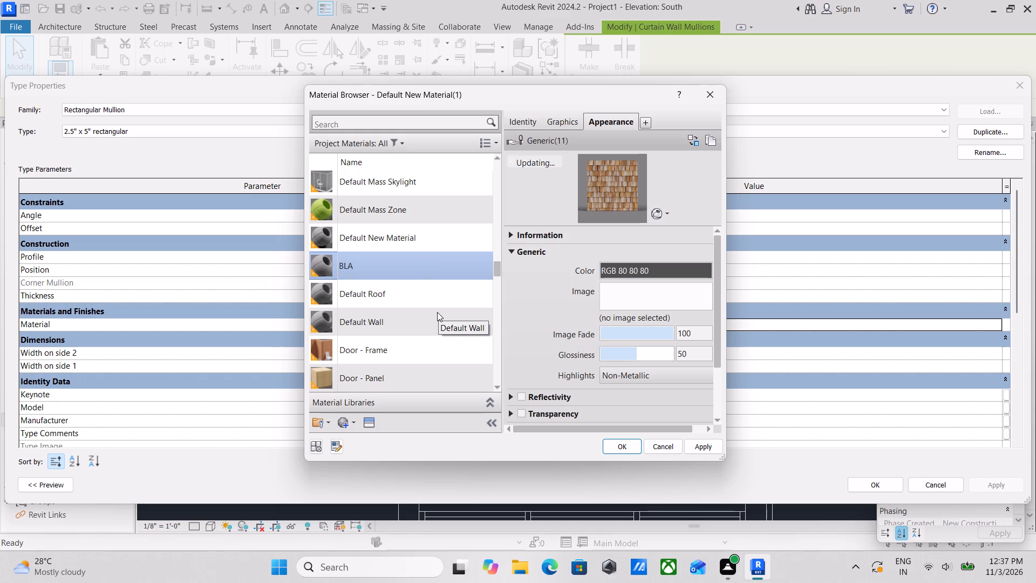
pyautogui.press('l')
pyautogui.press('BackSpace')
pyautogui.write('CK')
pyautogui.press('space')
pyautogui.write('COLOUR')
pyautogui.click(409, 266)
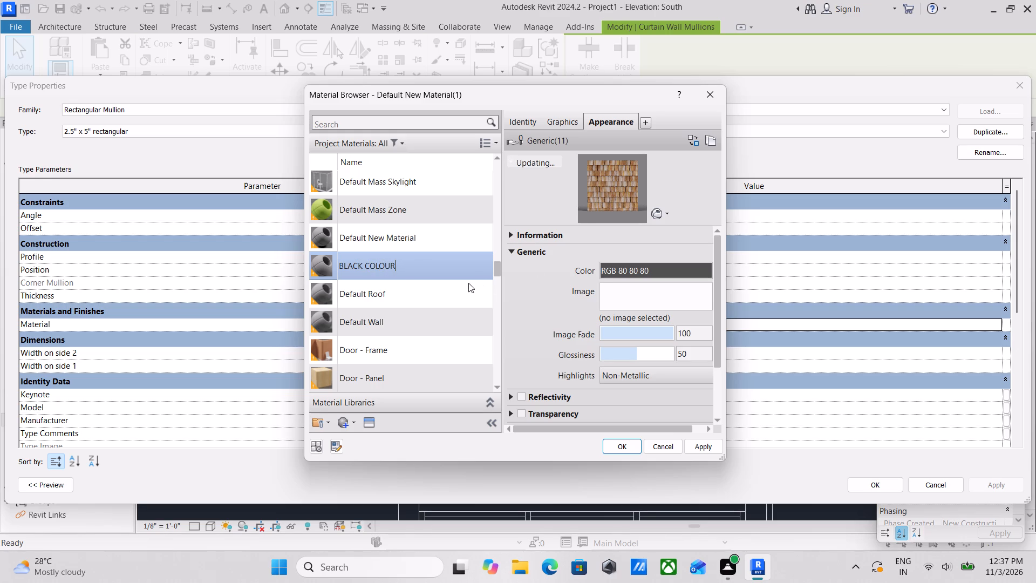
# Set the BLACK COLOUR material's appearance colour to RGB 91, 99, 105.
pyautogui.click(673, 267)
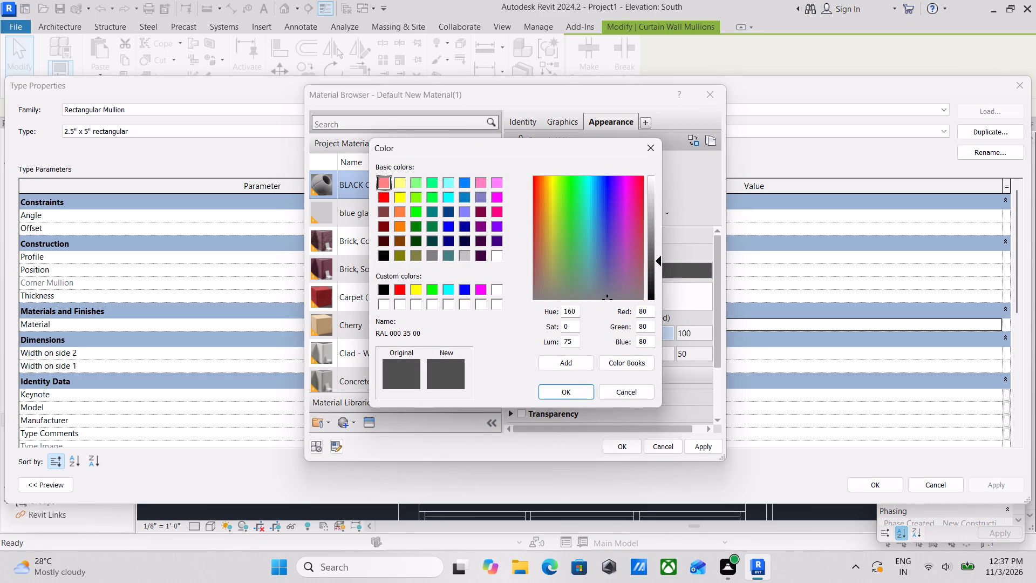
pyautogui.moveTo(651, 309); pyautogui.dragTo(634, 315)
pyautogui.press('9')
pyautogui.press('1')
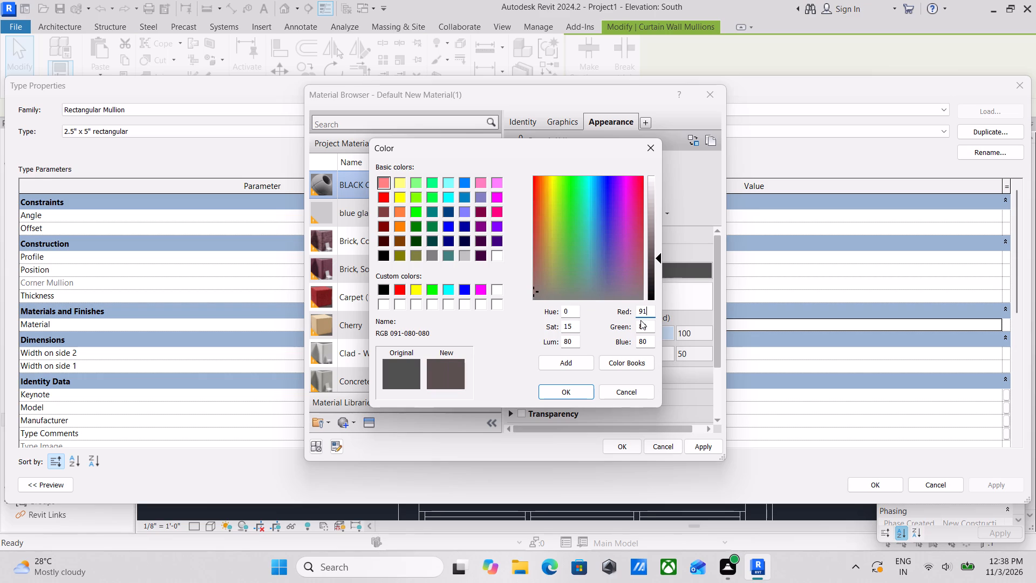
pyautogui.moveTo(647, 330); pyautogui.dragTo(621, 333)
pyautogui.write('99')
pyautogui.moveTo(652, 343); pyautogui.dragTo(605, 351)
pyautogui.write('10')
pyautogui.press('5')
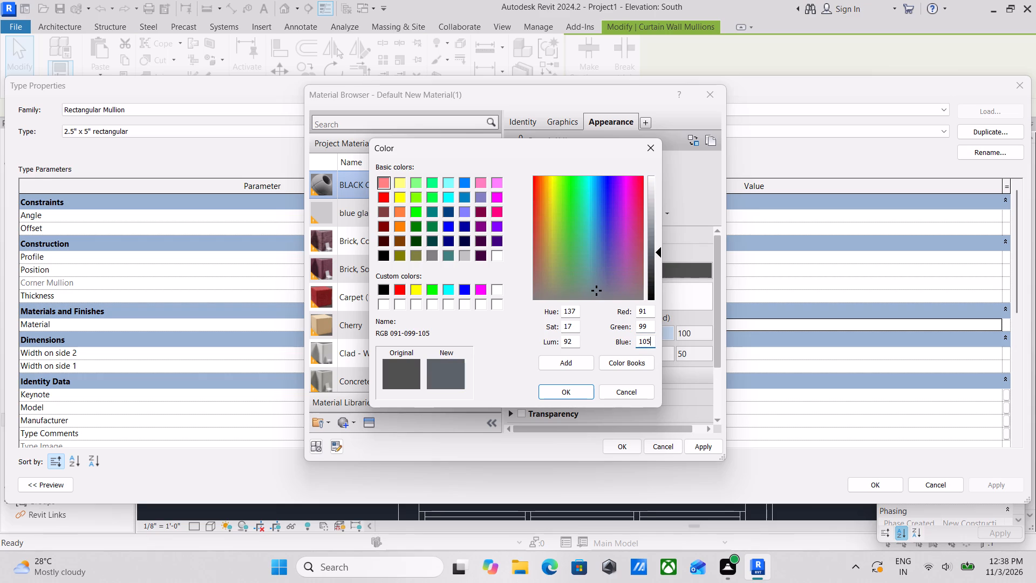
pyautogui.click(578, 388)
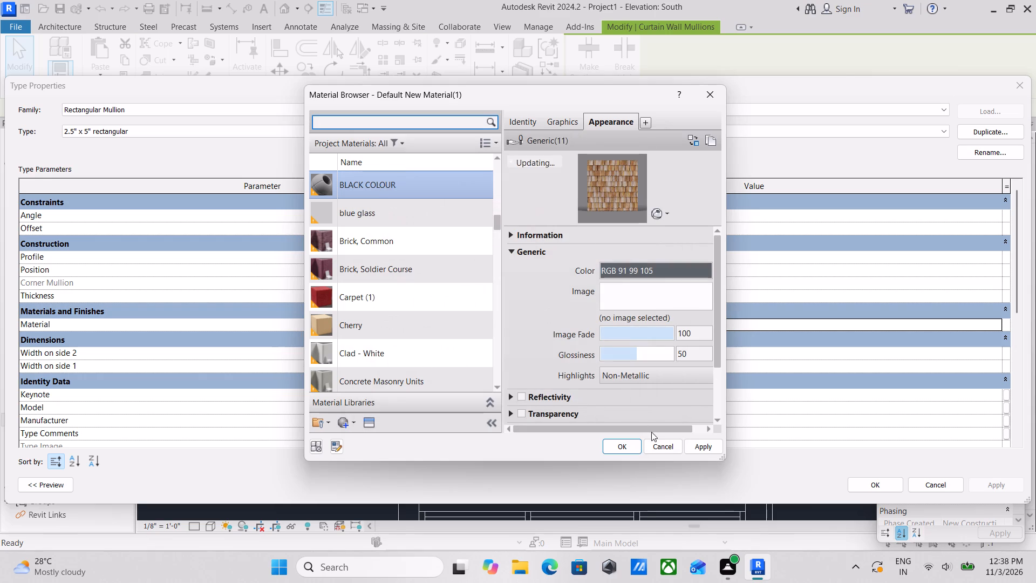
# Assign the BLACK COLOUR material to the 2.5" x 5" rectangular mullion type and apply the type changes.
pyautogui.click(697, 446)
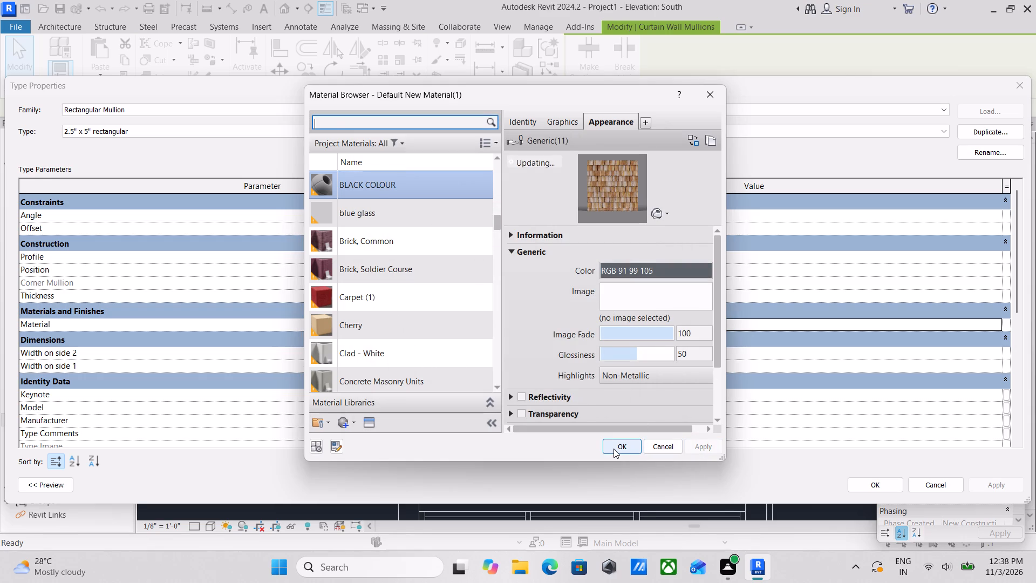
pyautogui.click(615, 448)
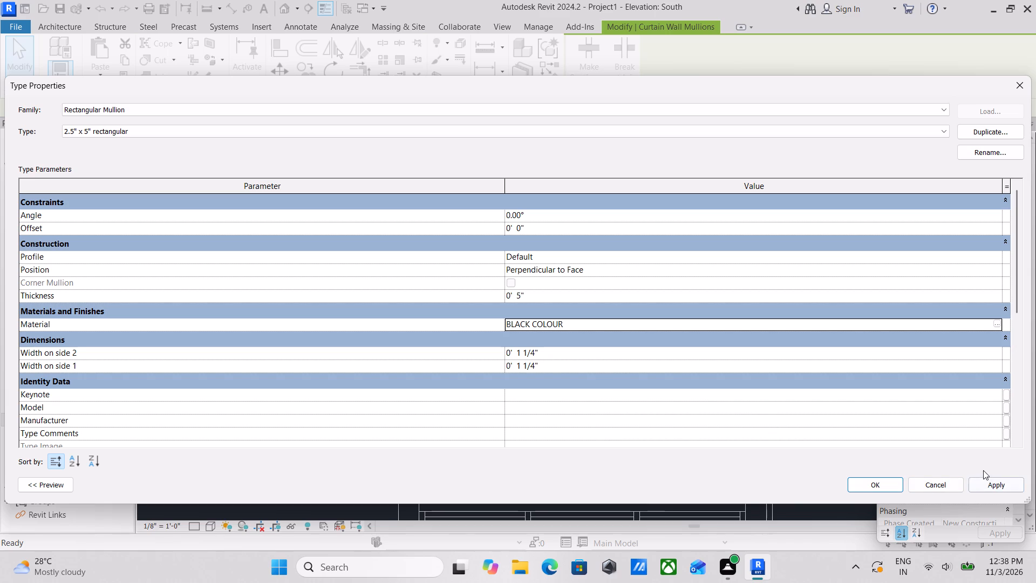
pyautogui.click(988, 487)
pyautogui.click(877, 485)
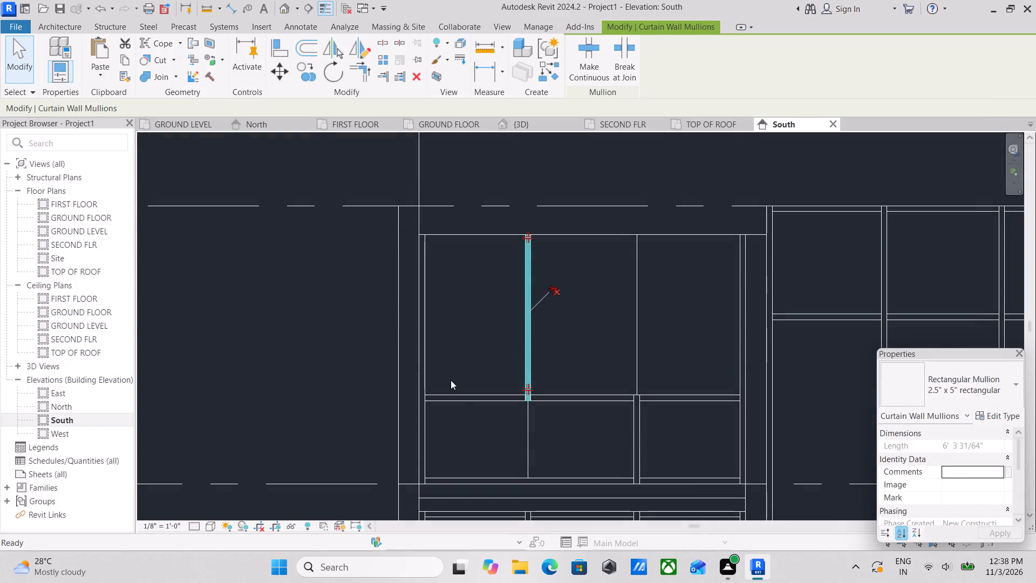
pyautogui.scroll(2, 540, 336)
pyautogui.press('Escape')
# Switch from the South elevation to the 3D view.
pyautogui.scroll(1, 542, 334)
pyautogui.scroll(-1, 541, 347)
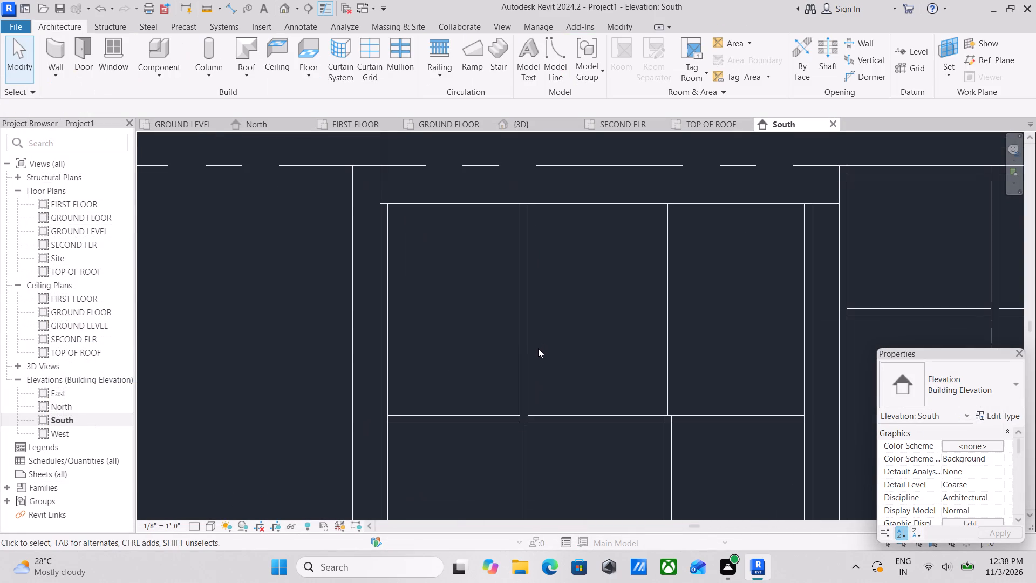
pyautogui.click(518, 120)
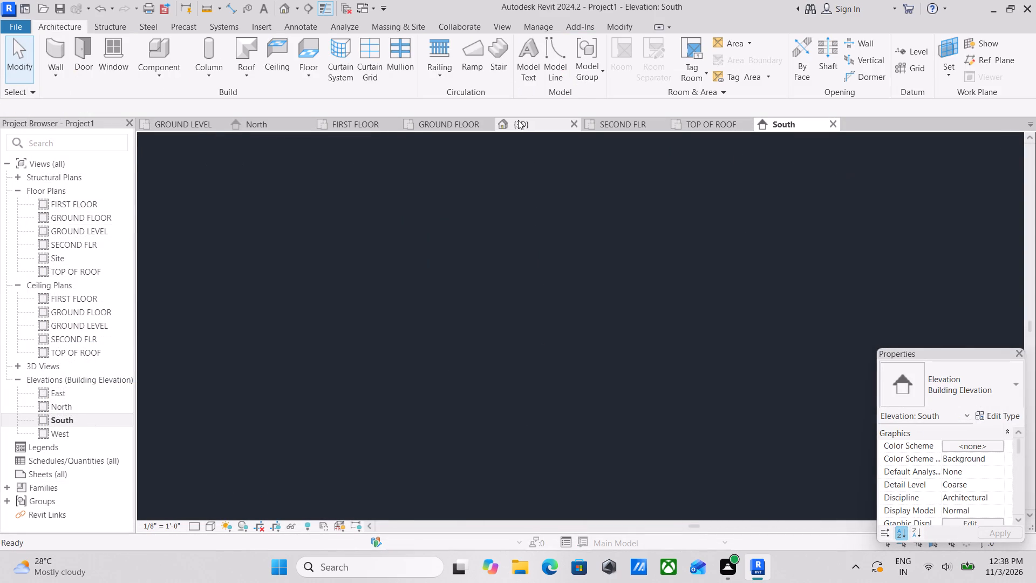
# Examine the recoloured mullions and storefront bays on the front facade in 3D from several angles, dismissing the save reminder without saving.
pyautogui.moveTo(630, 345); pyautogui.dragTo(572, 337, button='middle')
pyautogui.scroll(8, 594, 324)
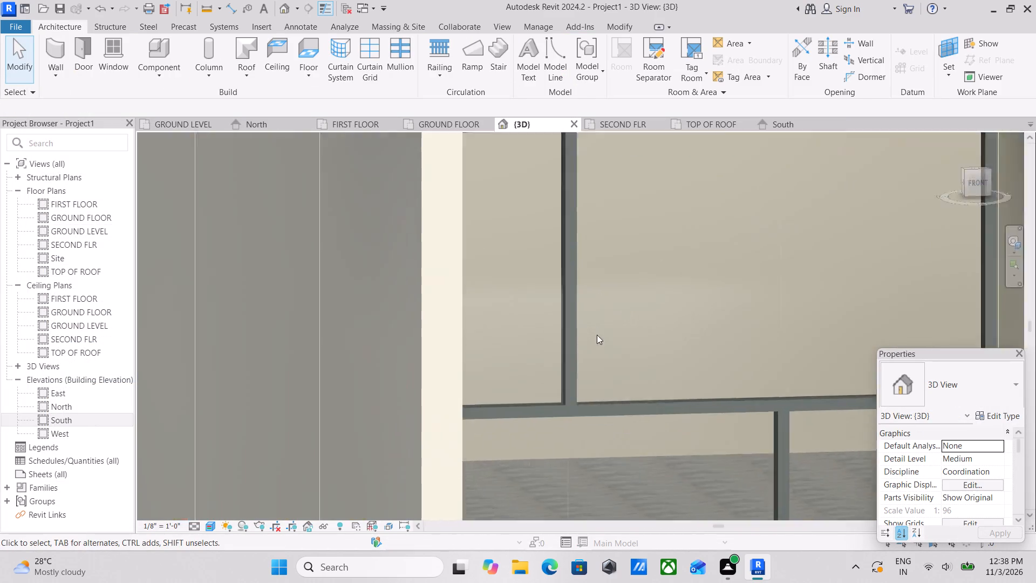
pyautogui.scroll(4, 597, 335)
pyautogui.scroll(-13, 589, 332)
pyautogui.moveTo(615, 344); pyautogui.dragTo(471, 282, button='middle')
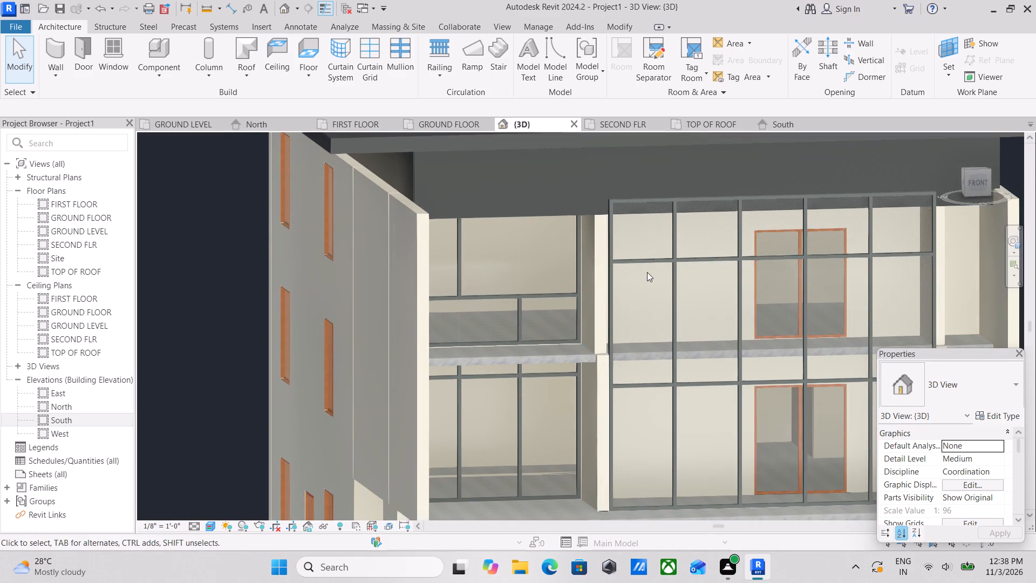
pyautogui.scroll(-2, 657, 276)
pyautogui.scroll(3, 592, 350)
pyautogui.press('Escape')
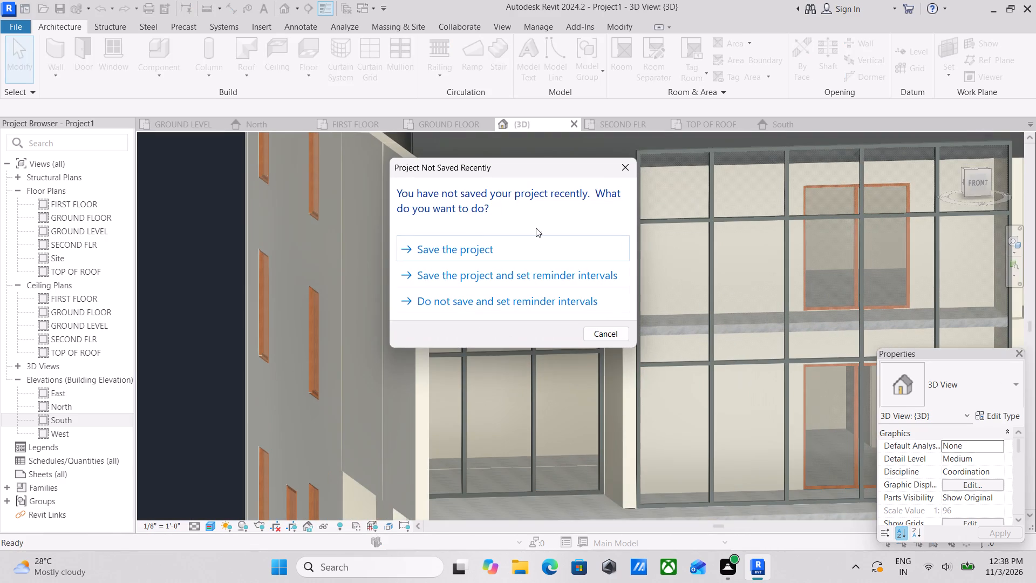
pyautogui.click(626, 170)
pyautogui.scroll(-2, 566, 331)
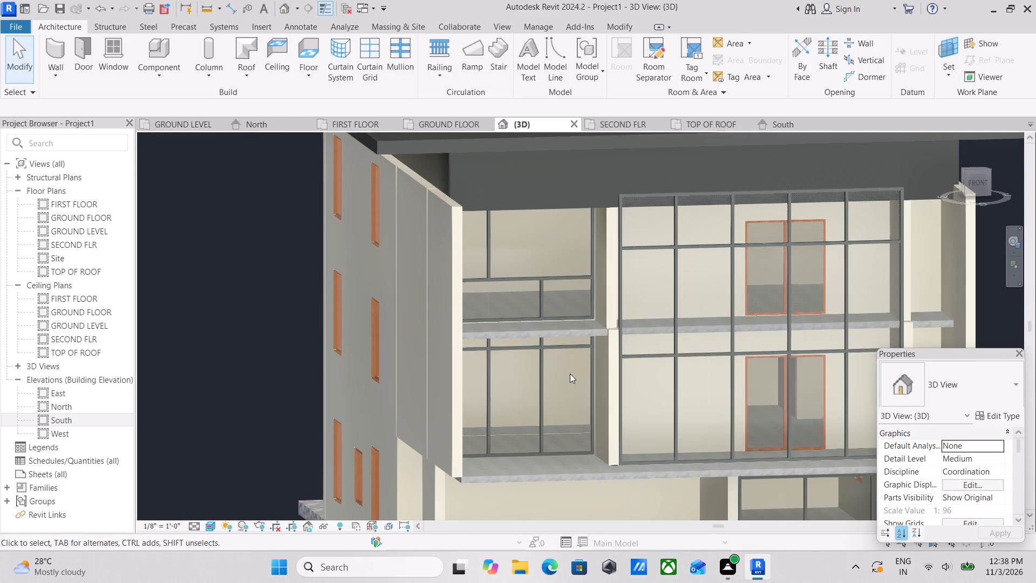
pyautogui.scroll(-2, 569, 378)
pyautogui.keyDown('shift'); pyautogui.moveTo(543, 399); pyautogui.dragTo(469, 405, button='middle'); pyautogui.keyUp('shift')
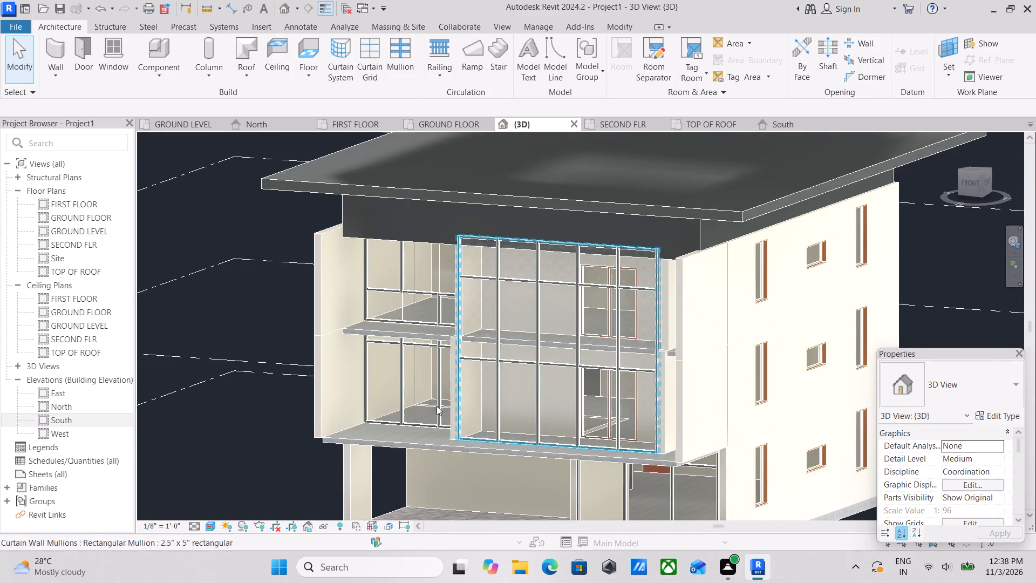
pyautogui.scroll(6, 395, 388)
pyautogui.moveTo(393, 343); pyautogui.dragTo(431, 361, button='middle')
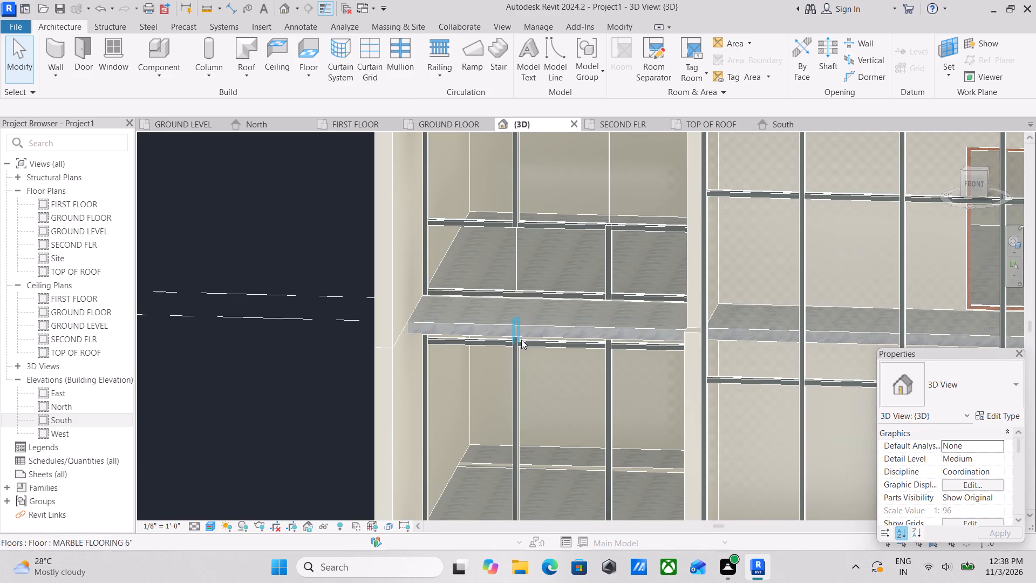
pyautogui.scroll(-5, 538, 351)
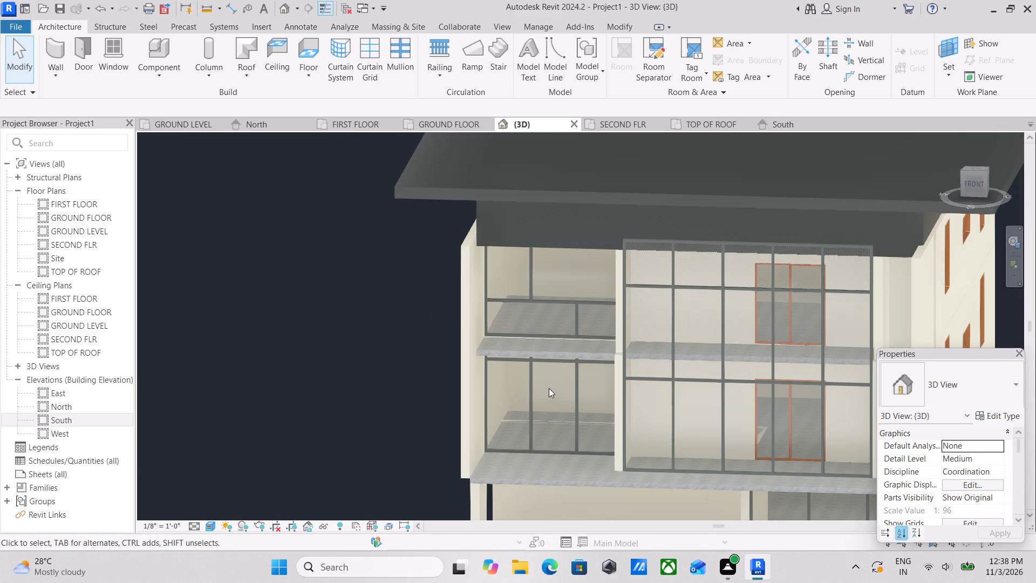
pyautogui.scroll(-2, 569, 400)
pyautogui.keyDown('shift'); pyautogui.moveTo(570, 402); pyautogui.dragTo(510, 321, button='middle'); pyautogui.keyUp('shift')
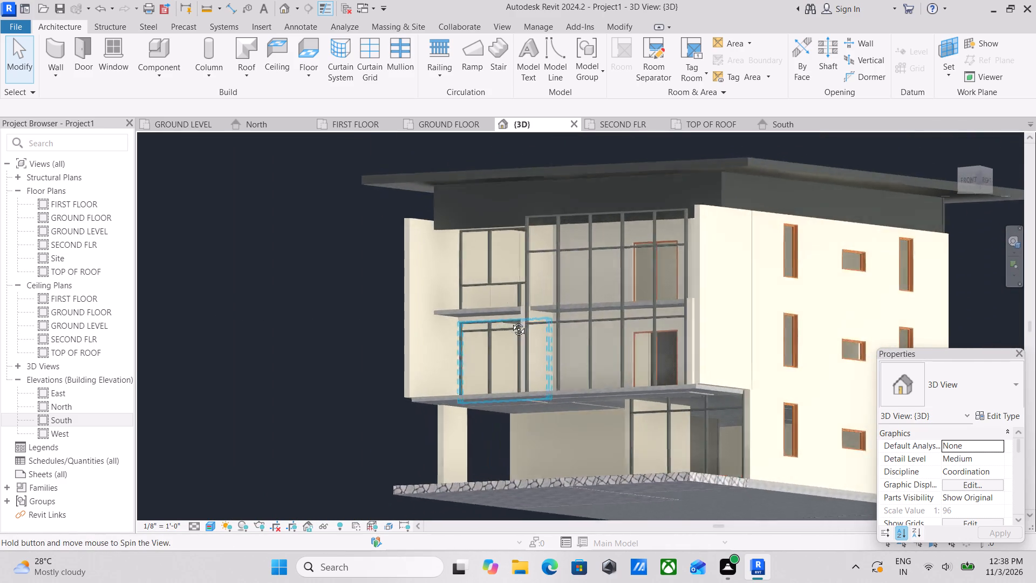
pyautogui.keyDown('shift'); pyautogui.moveTo(510, 321); pyautogui.dragTo(494, 329, button='middle'); pyautogui.keyUp('shift')
pyautogui.moveTo(555, 372); pyautogui.dragTo(522, 404, button='middle')
pyautogui.scroll(2, 529, 404)
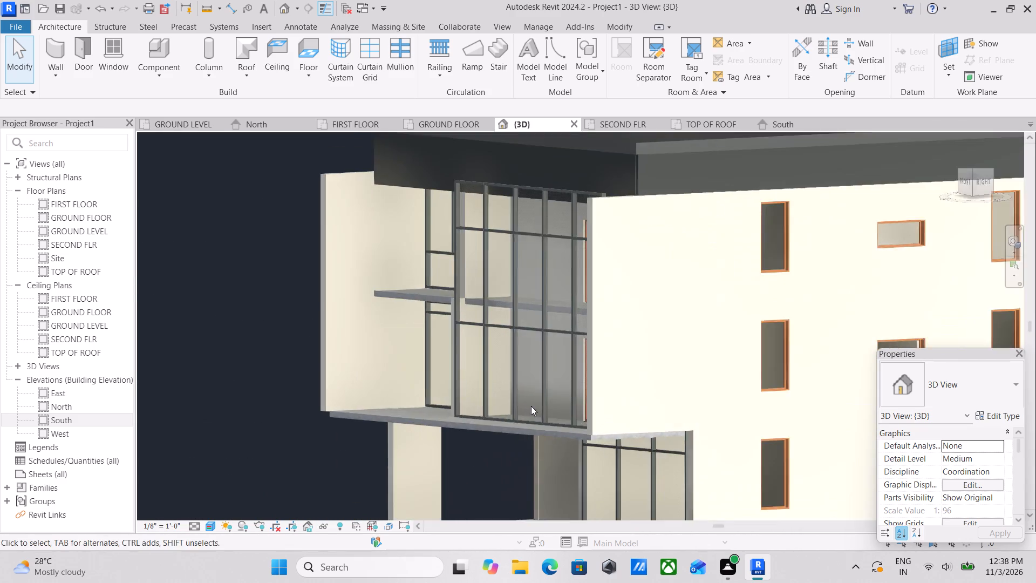
pyautogui.scroll(-1, 531, 405)
pyautogui.keyDown('shift'); pyautogui.moveTo(531, 404); pyautogui.dragTo(616, 419, button='middle'); pyautogui.keyUp('shift')
pyautogui.scroll(3, 619, 424)
pyautogui.moveTo(531, 388); pyautogui.dragTo(604, 449, button='middle')
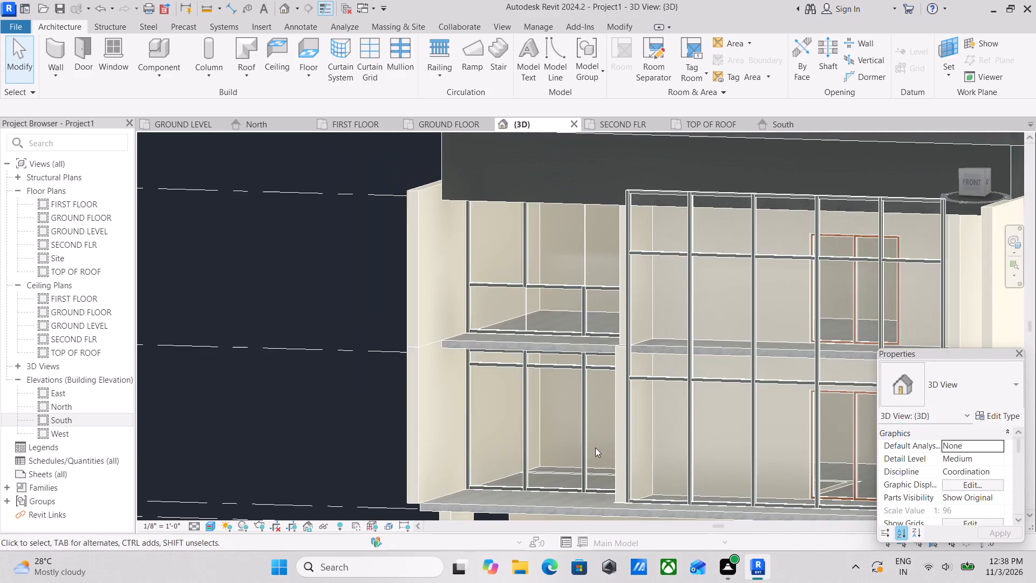
# Select the middle segment of the upper horizontal mullion in the first-floor storefront, just below the second-floor slab.
pyautogui.scroll(2, 543, 417)
pyautogui.scroll(3, 509, 377)
pyautogui.moveTo(510, 377); pyautogui.dragTo(493, 416, button='middle')
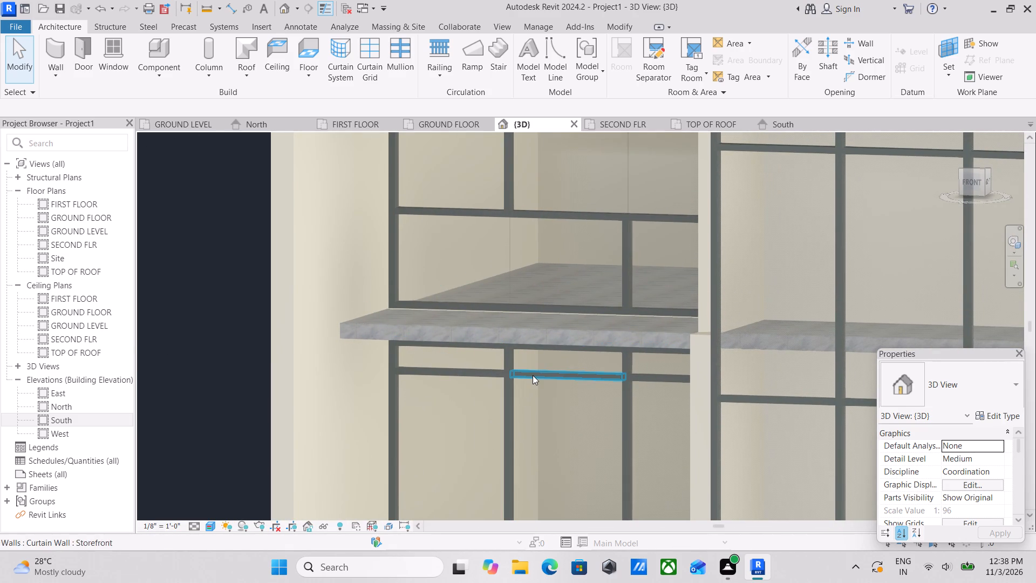
pyautogui.click(533, 374)
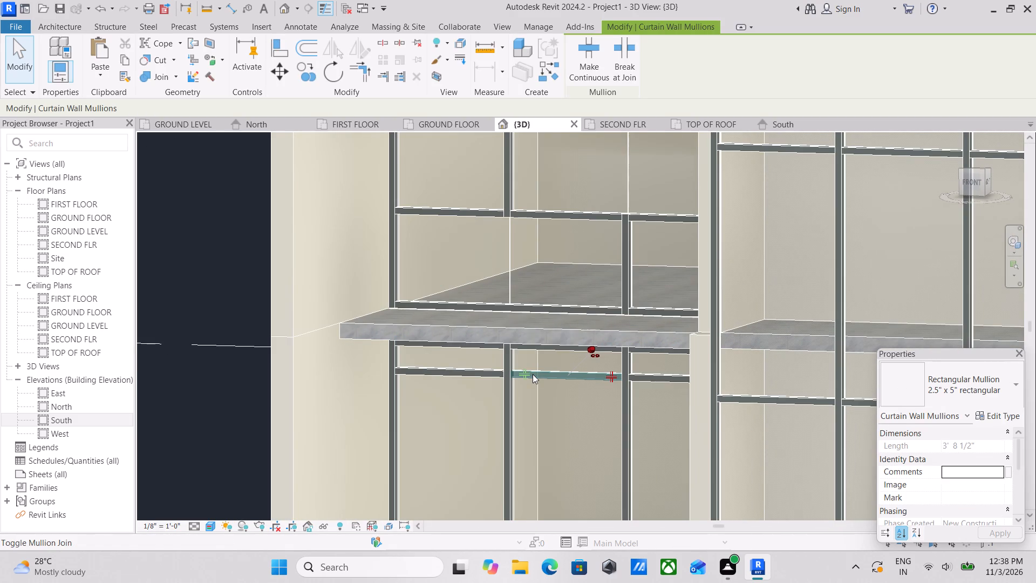
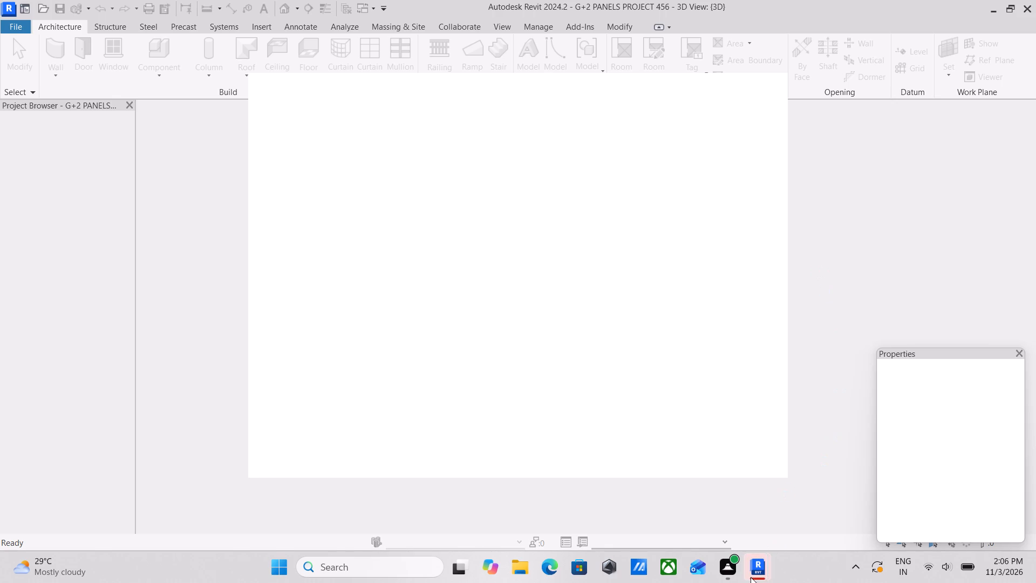
# Bring up the G+2 PANELS PROJECT 456 session and continue opening the file despite it being open for editing elsewhere.
pyautogui.click(840, 485)
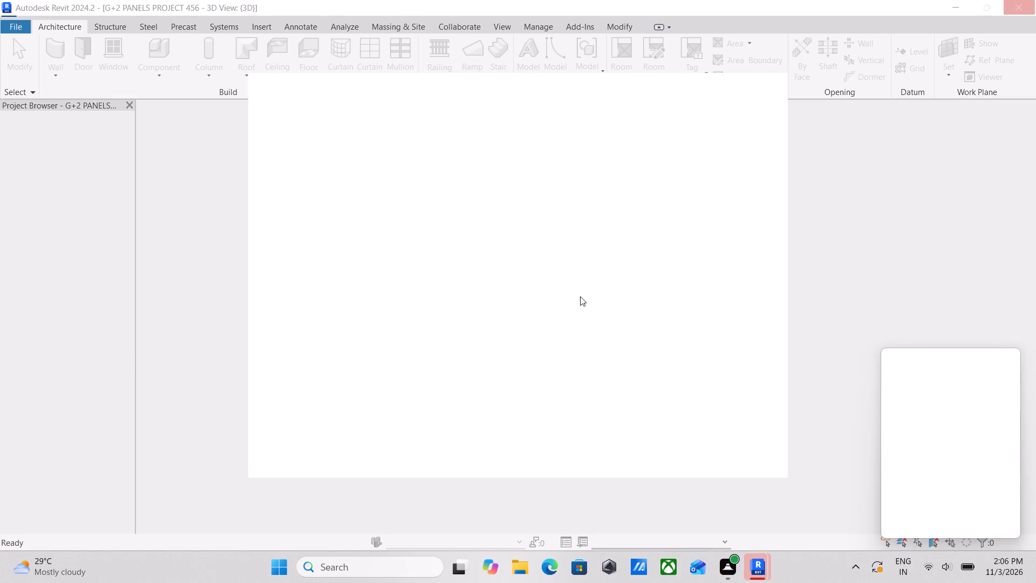
pyautogui.scroll(-2, 752, 369)
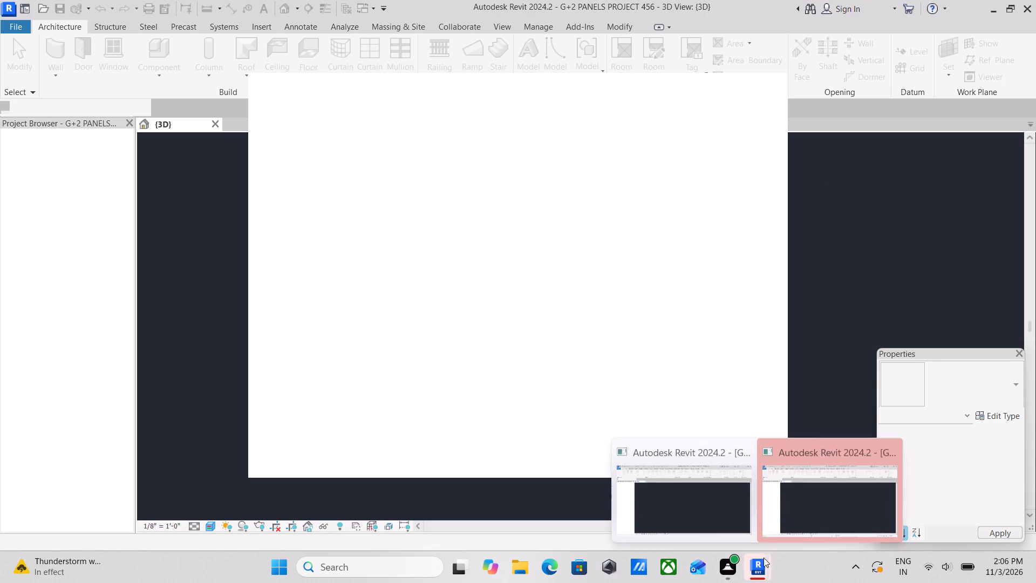
pyautogui.click(800, 513)
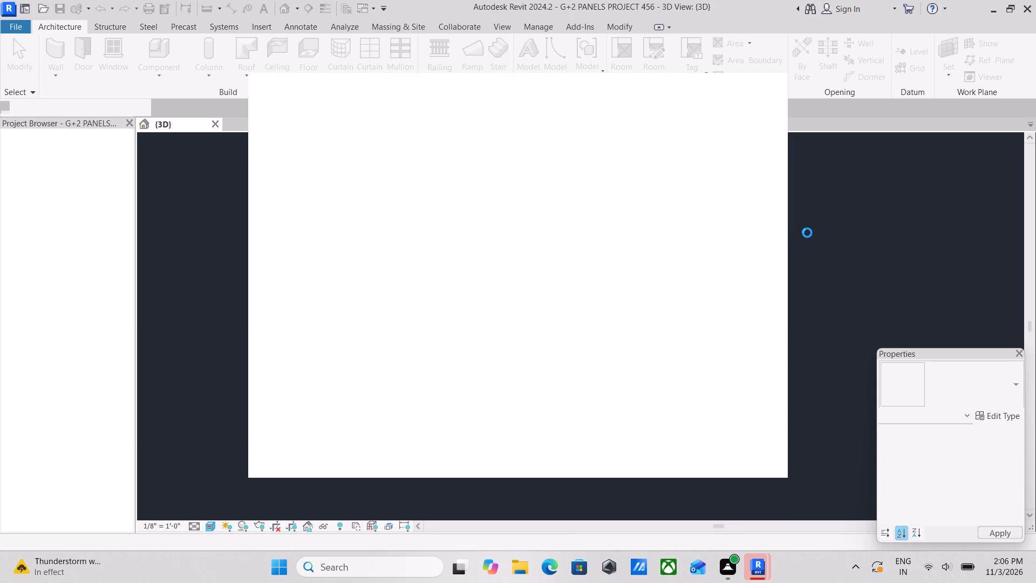
pyautogui.scroll(-5, 807, 233)
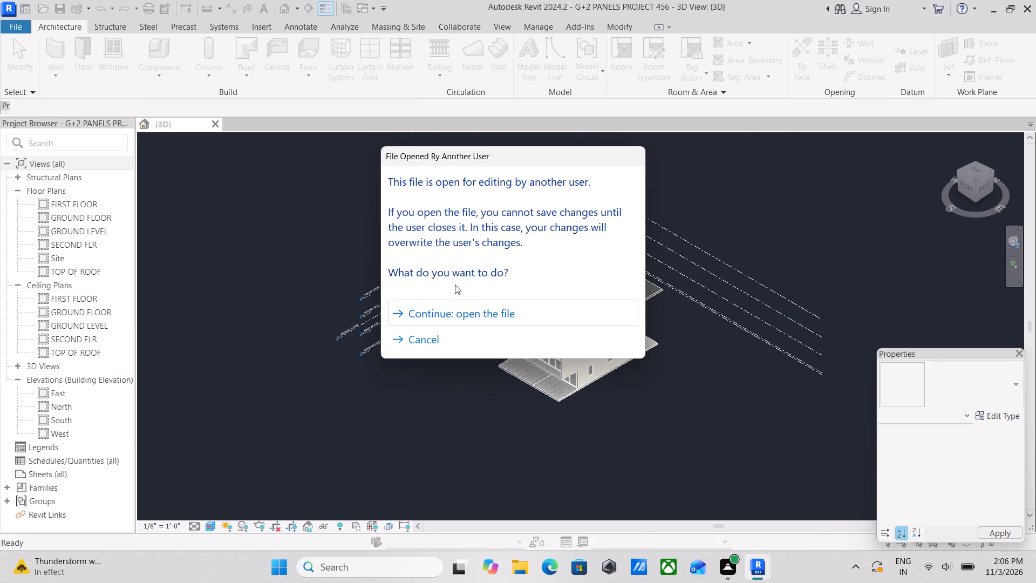
pyautogui.click(464, 316)
# Examine the building's front facade, side walls, storefronts and veranda in 3D from several angles.
pyautogui.scroll(3, 638, 324)
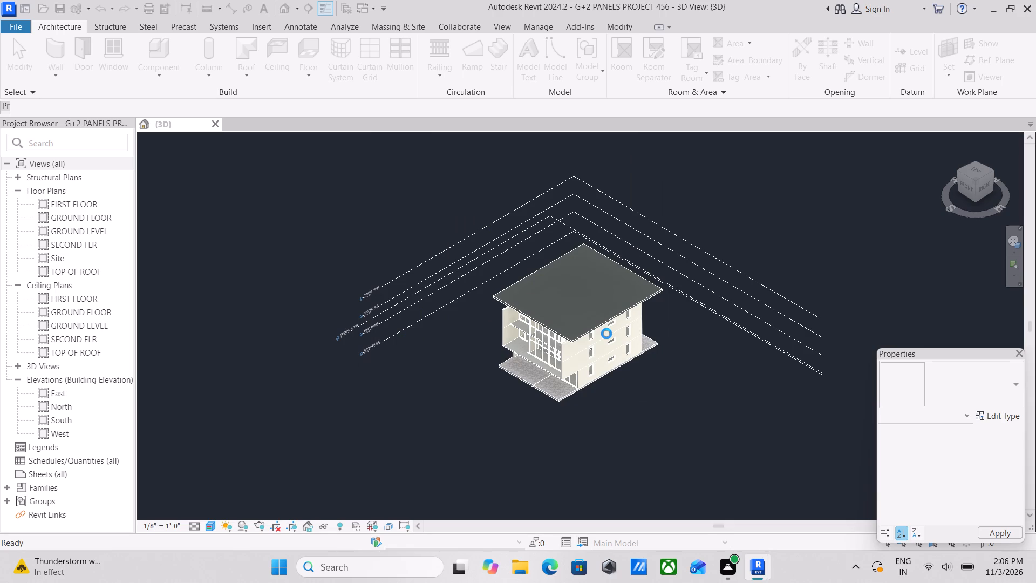
pyautogui.scroll(3, 604, 334)
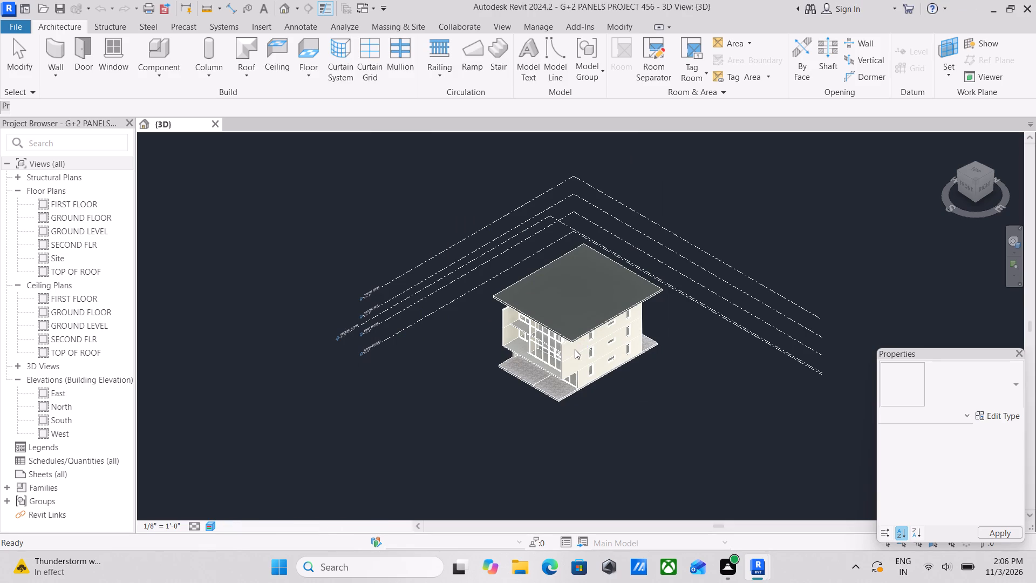
pyautogui.scroll(3, 575, 349)
pyautogui.scroll(-4, 577, 338)
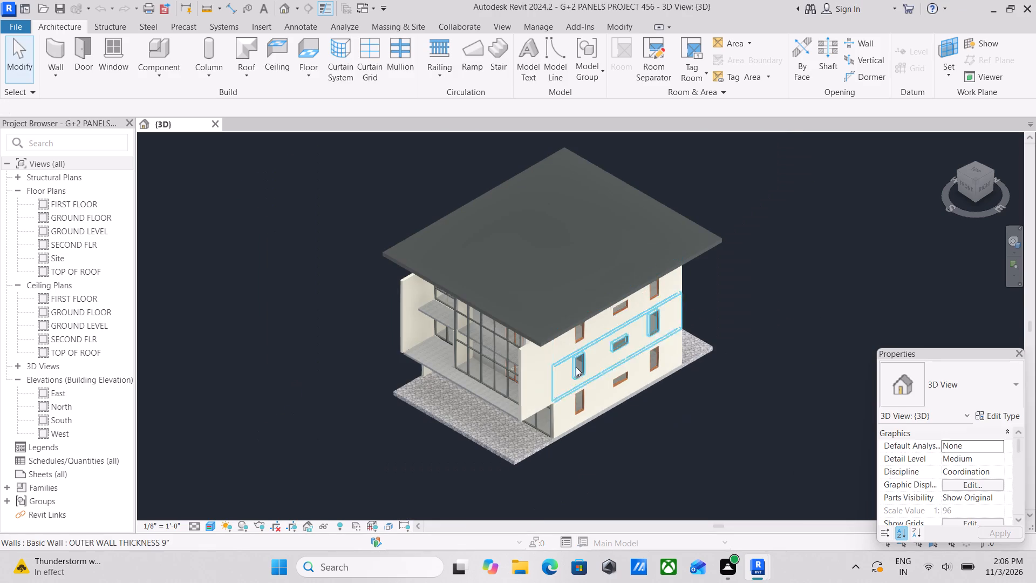
pyautogui.scroll(-4, 575, 372)
pyautogui.keyDown('shift'); pyautogui.moveTo(571, 370); pyautogui.dragTo(771, 317, button='middle'); pyautogui.keyUp('shift')
pyautogui.scroll(3, 726, 338)
pyautogui.scroll(3, 568, 405)
pyautogui.scroll(1, 682, 398)
pyautogui.keyDown('shift'); pyautogui.moveTo(682, 398); pyautogui.dragTo(596, 360, button='middle'); pyautogui.keyUp('shift')
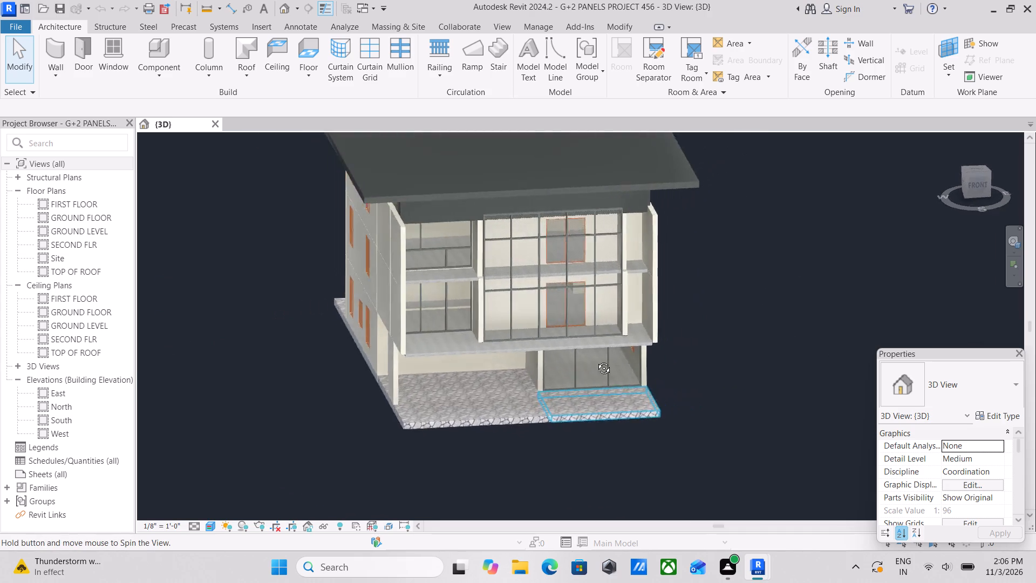
pyautogui.keyDown('shift'); pyautogui.moveTo(596, 360); pyautogui.dragTo(485, 365, button='middle'); pyautogui.keyUp('shift')
pyautogui.keyDown('shift'); pyautogui.scroll(2, 488, 367); pyautogui.keyUp('shift')
pyautogui.scroll(-3, 539, 379)
pyautogui.keyDown('shift'); pyautogui.moveTo(539, 379); pyautogui.dragTo(710, 392, button='middle'); pyautogui.keyUp('shift')
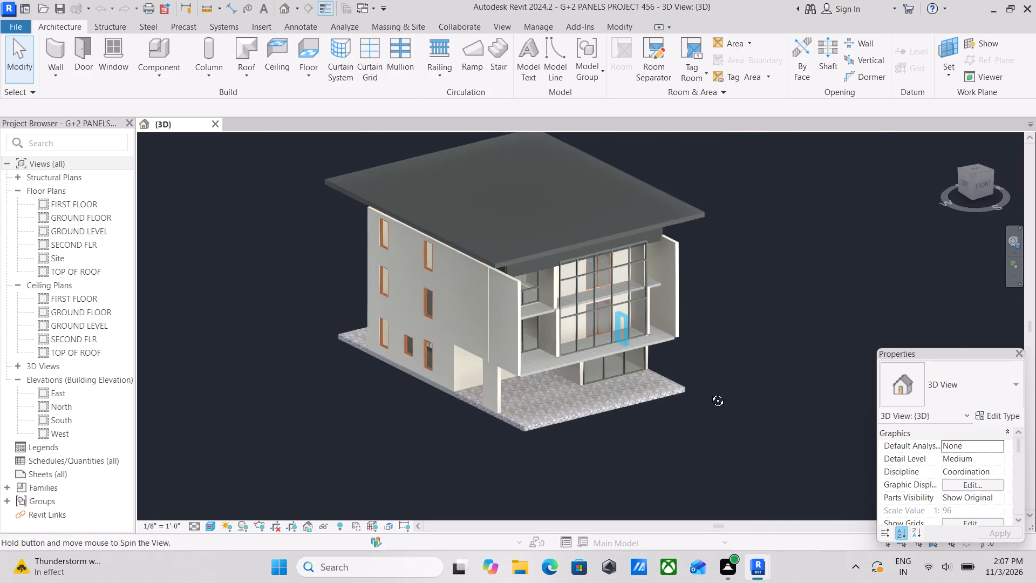
pyautogui.keyDown('shift'); pyautogui.moveTo(710, 392); pyautogui.dragTo(710, 391, button='middle'); pyautogui.keyUp('shift')
pyautogui.keyDown('shift'); pyautogui.scroll(1, 708, 388); pyautogui.keyUp('shift')
pyautogui.keyDown('shift'); pyautogui.moveTo(616, 362); pyautogui.dragTo(818, 362, button='middle'); pyautogui.keyUp('shift')
pyautogui.keyDown('shift'); pyautogui.moveTo(738, 356); pyautogui.dragTo(521, 348, button='middle'); pyautogui.keyUp('shift')
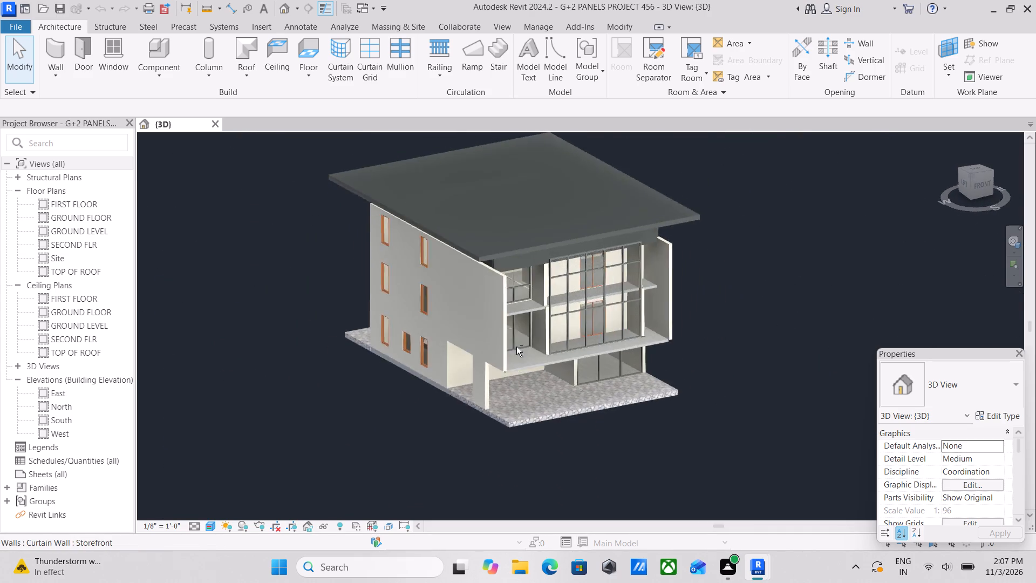
pyautogui.scroll(2, 607, 372)
pyautogui.keyDown('shift'); pyautogui.moveTo(604, 372); pyautogui.dragTo(486, 376, button='middle'); pyautogui.keyUp('shift')
pyautogui.keyDown('shift'); pyautogui.scroll(1, 470, 376); pyautogui.keyUp('shift')
pyautogui.scroll(3, 526, 416)
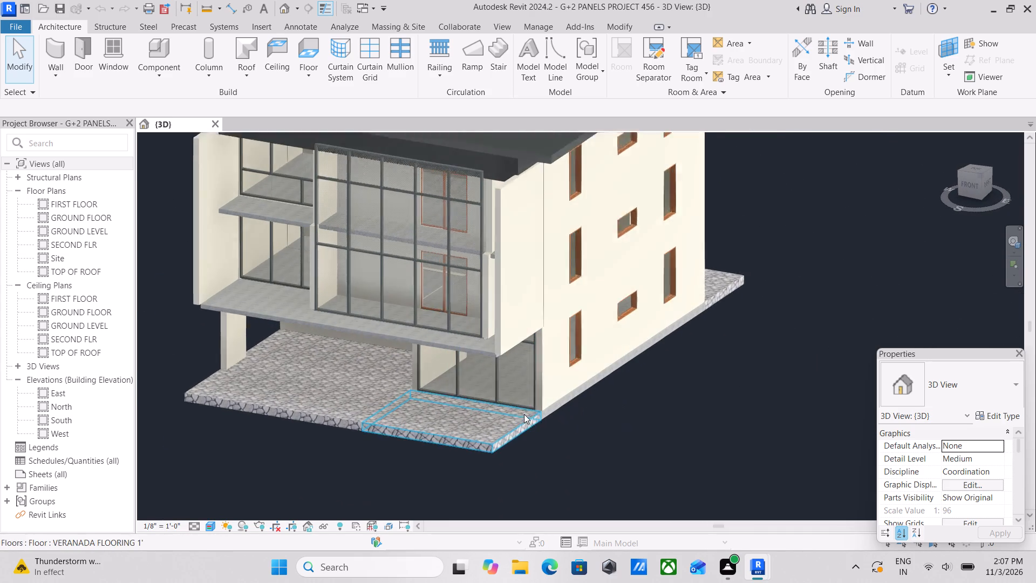
pyautogui.scroll(3, 410, 374)
pyautogui.keyDown('shift'); pyautogui.moveTo(415, 370); pyautogui.dragTo(557, 355, button='middle'); pyautogui.keyUp('shift')
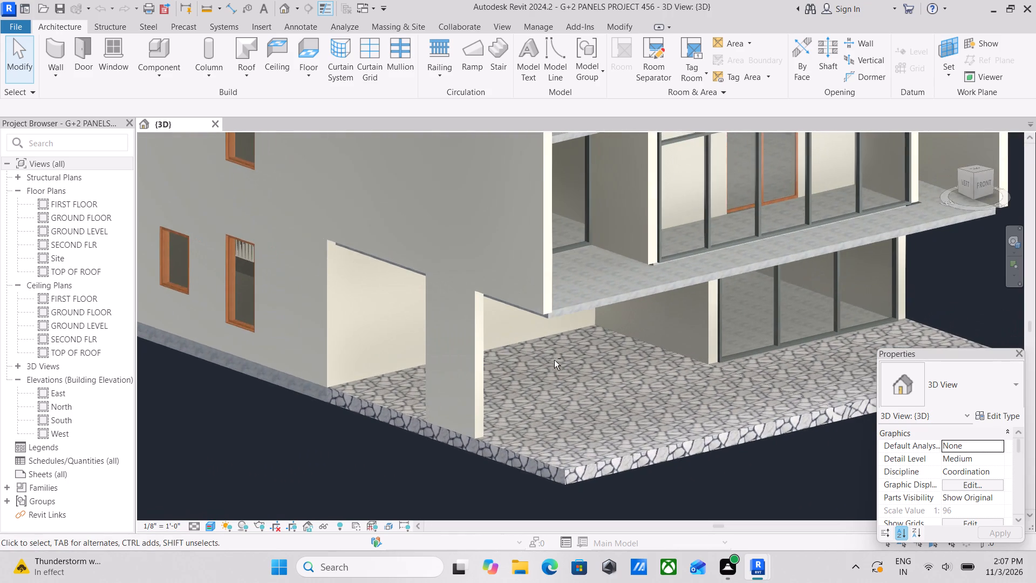
pyautogui.scroll(-4, 613, 355)
pyautogui.keyDown('shift'); pyautogui.moveTo(659, 350); pyautogui.dragTo(617, 357, button='middle'); pyautogui.keyUp('shift')
pyautogui.moveTo(572, 318); pyautogui.dragTo(569, 360, button='middle')
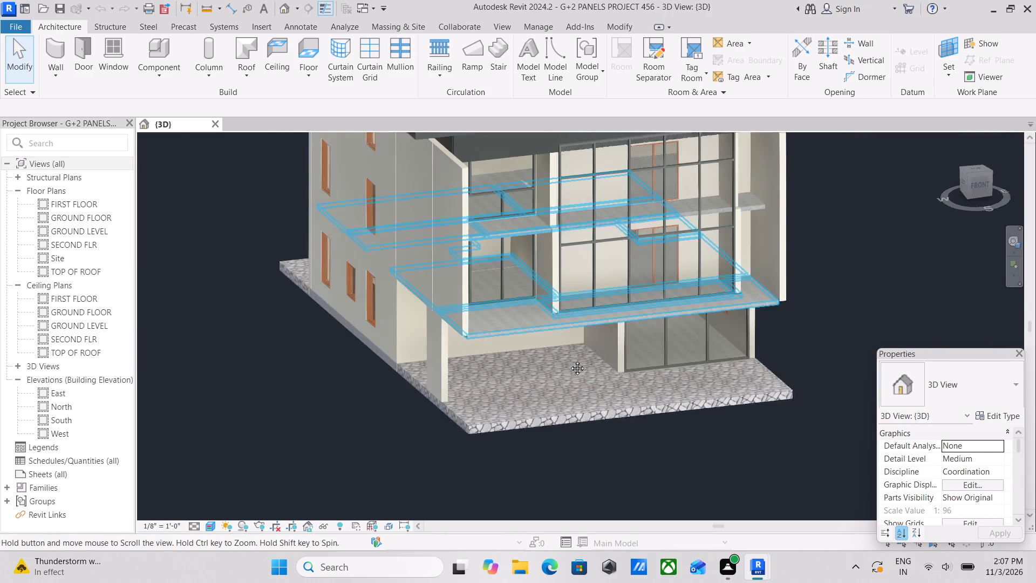
pyautogui.moveTo(569, 360); pyautogui.dragTo(571, 372, button='middle')
pyautogui.keyDown('shift'); pyautogui.moveTo(564, 336); pyautogui.dragTo(495, 327, button='middle'); pyautogui.keyUp('shift')
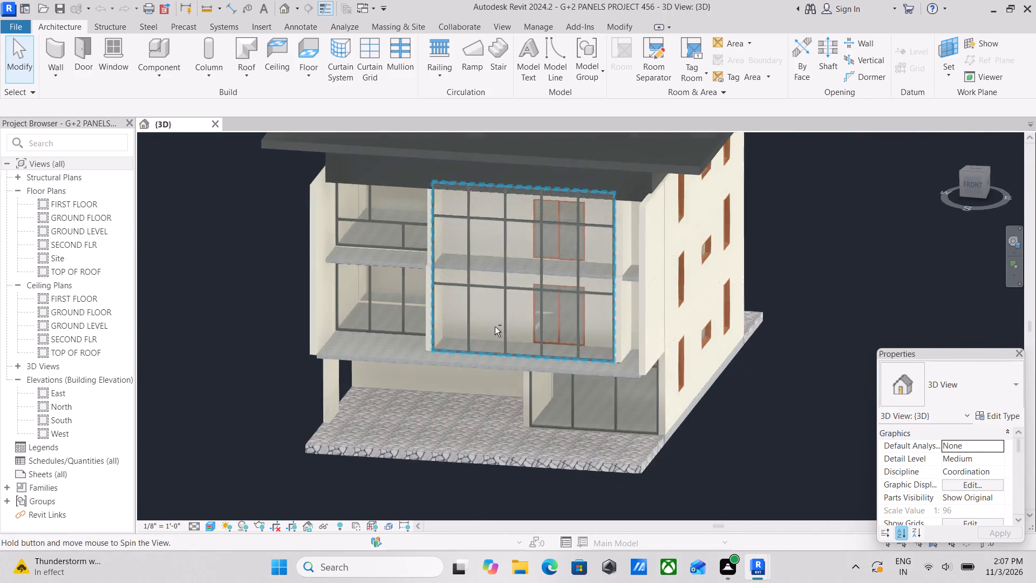
pyautogui.scroll(-3, 534, 368)
pyautogui.moveTo(539, 370); pyautogui.dragTo(621, 428, button='middle')
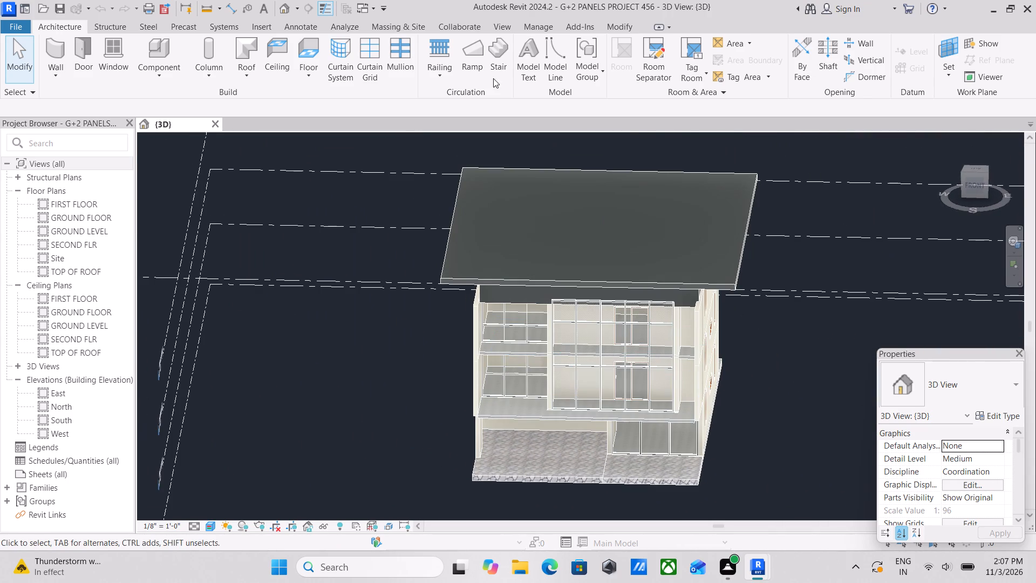
# Orient the 3D view to look straight down on the roof, with the massing and site tools at hand.
pyautogui.click(401, 29)
pyautogui.scroll(-2, 726, 272)
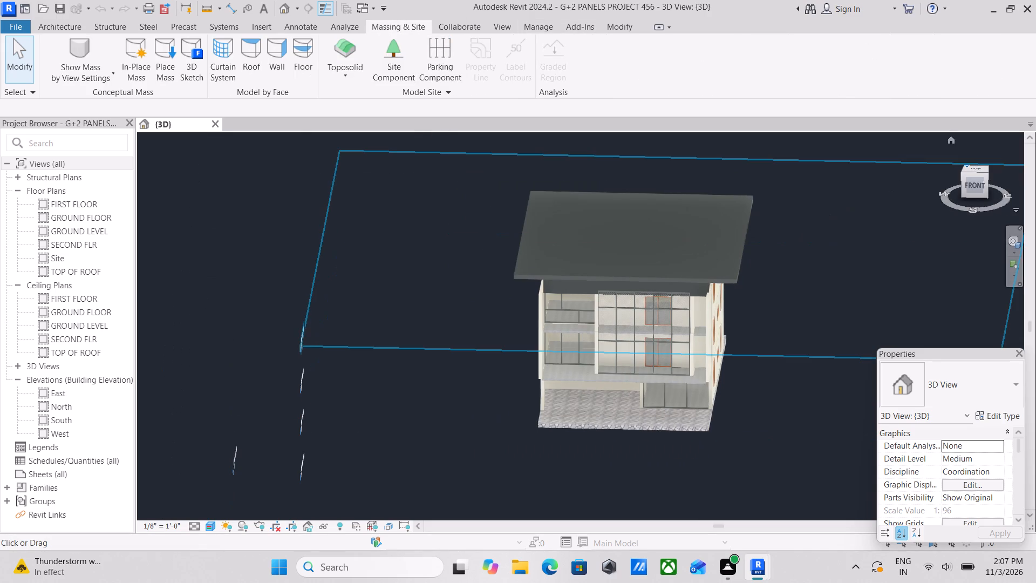
pyautogui.click(974, 172)
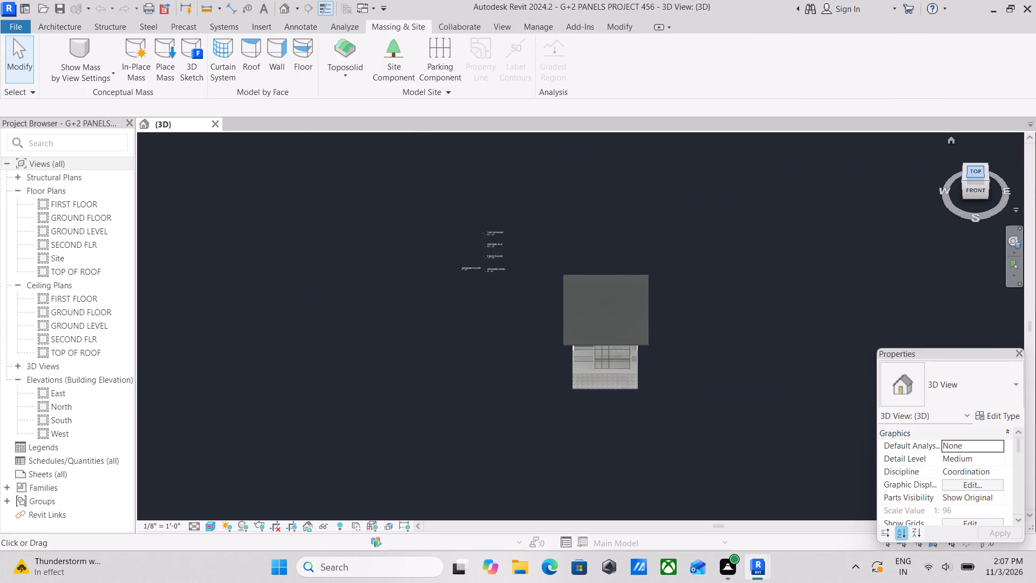
pyautogui.click(976, 170)
pyautogui.scroll(1, 670, 273)
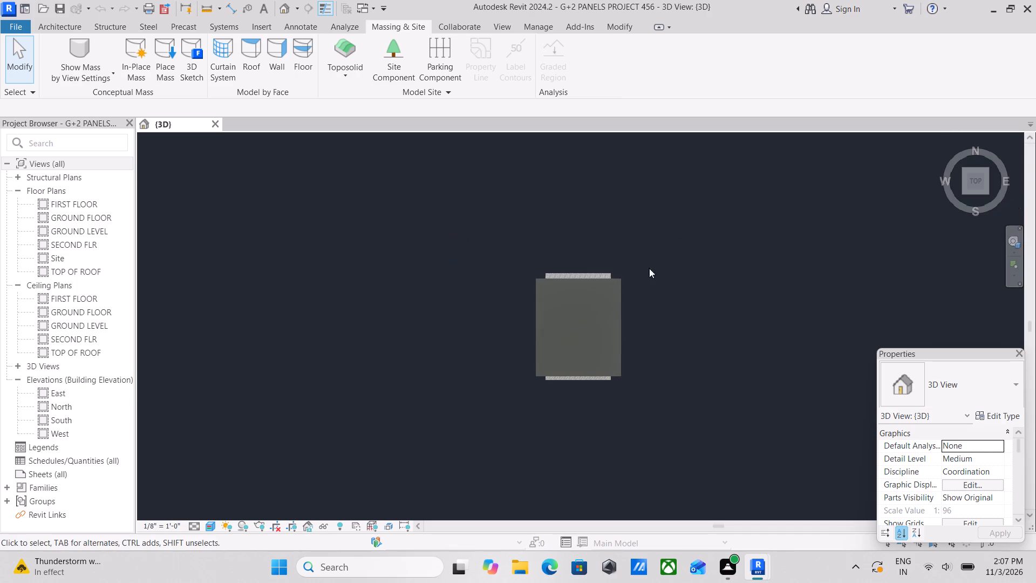
pyautogui.scroll(1, 649, 268)
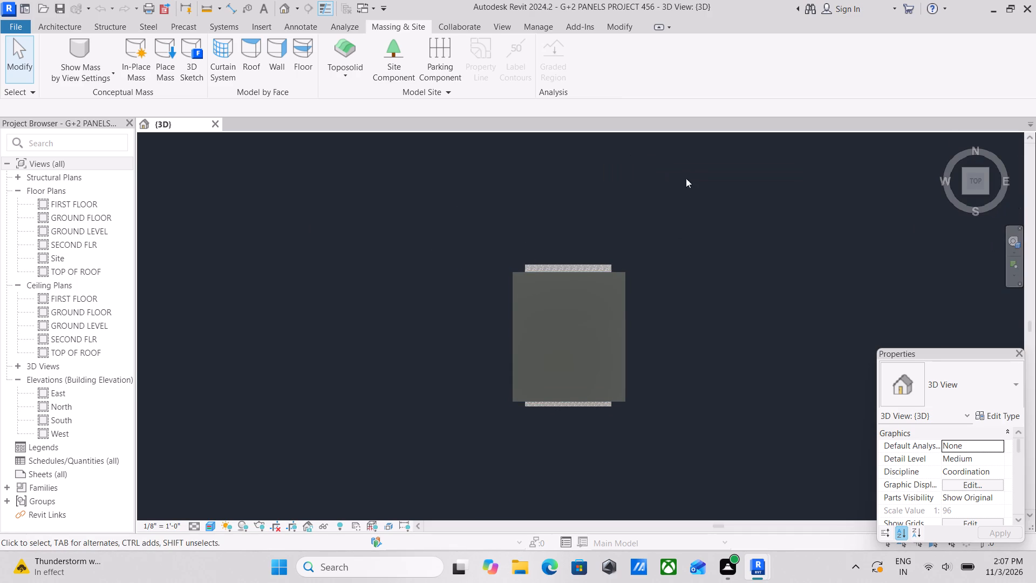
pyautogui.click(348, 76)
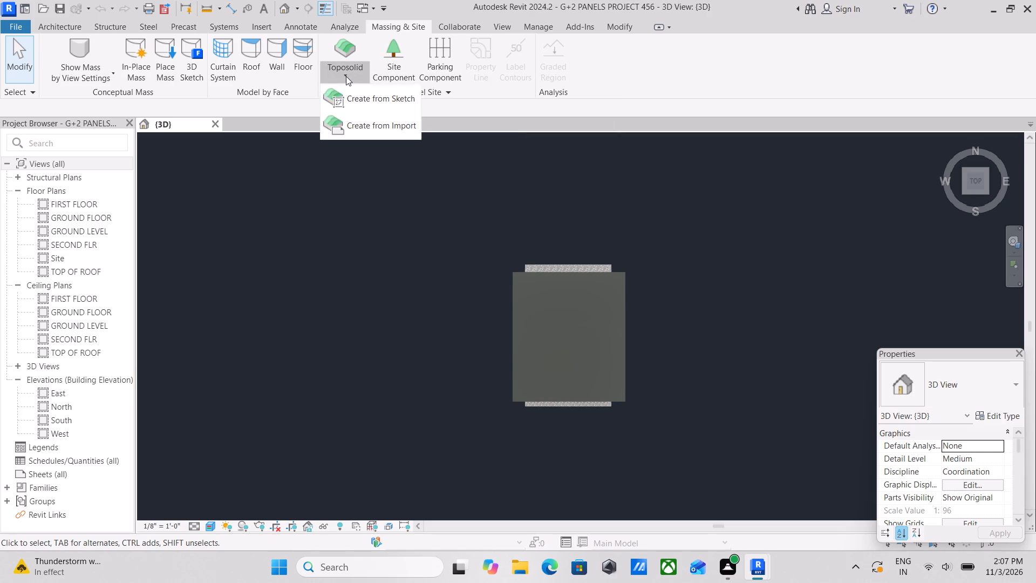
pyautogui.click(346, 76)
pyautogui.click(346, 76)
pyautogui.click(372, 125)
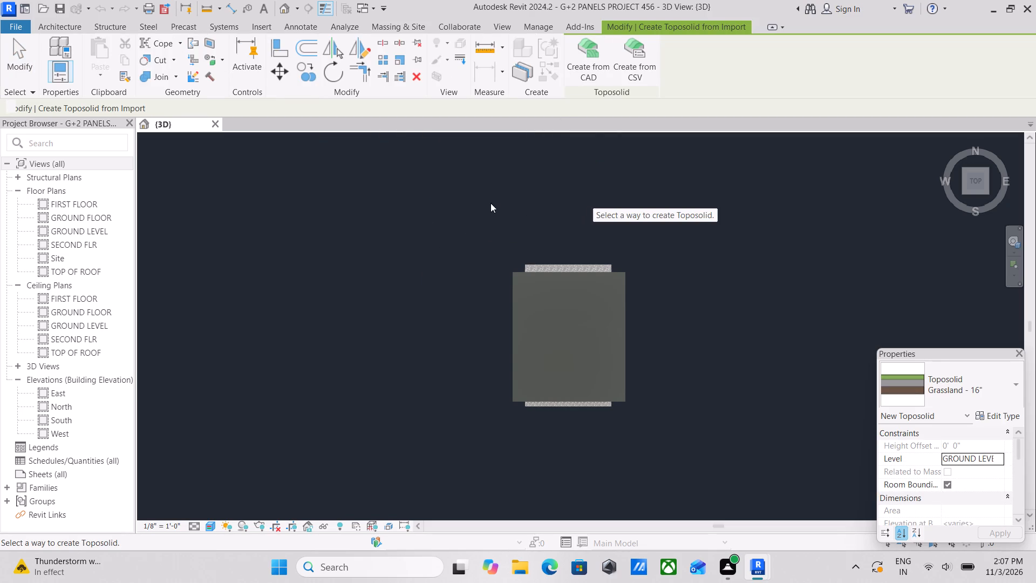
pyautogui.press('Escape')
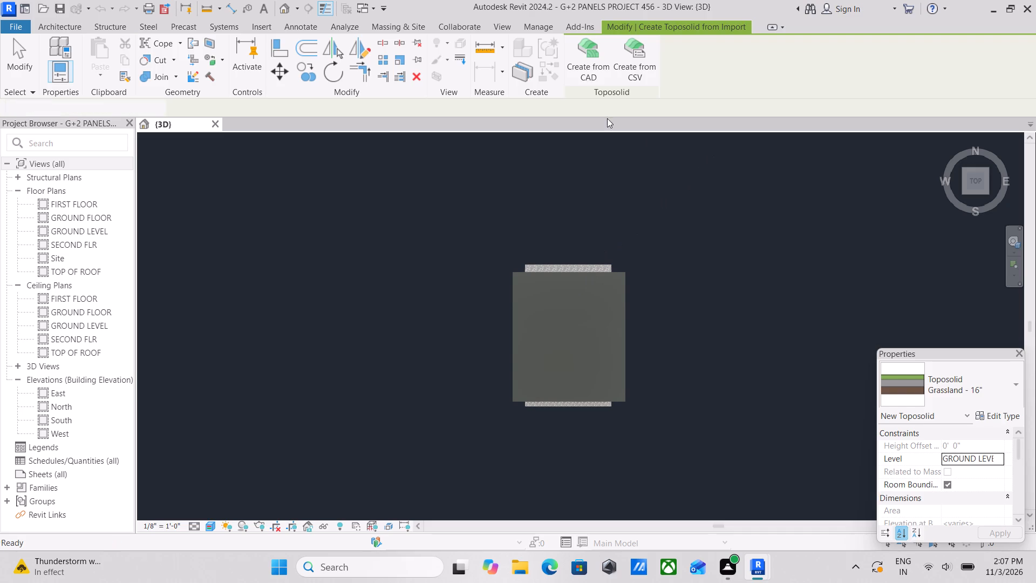
# Create a Grassland - 16" toposolid on GROUND LEVEL from a sketched rectangular boundary about 100' by 100' around the building.
pyautogui.click(350, 77)
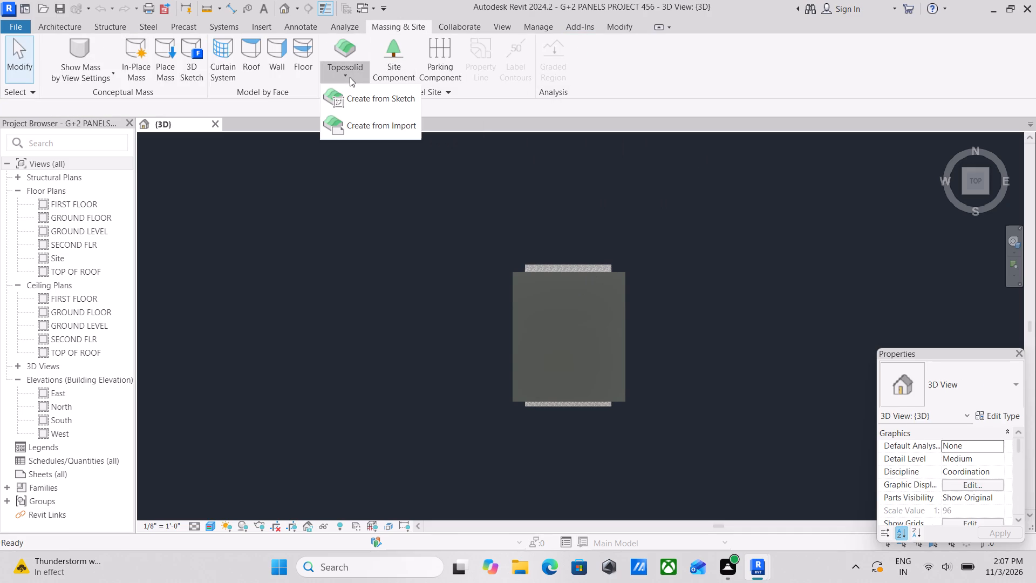
pyautogui.click(357, 101)
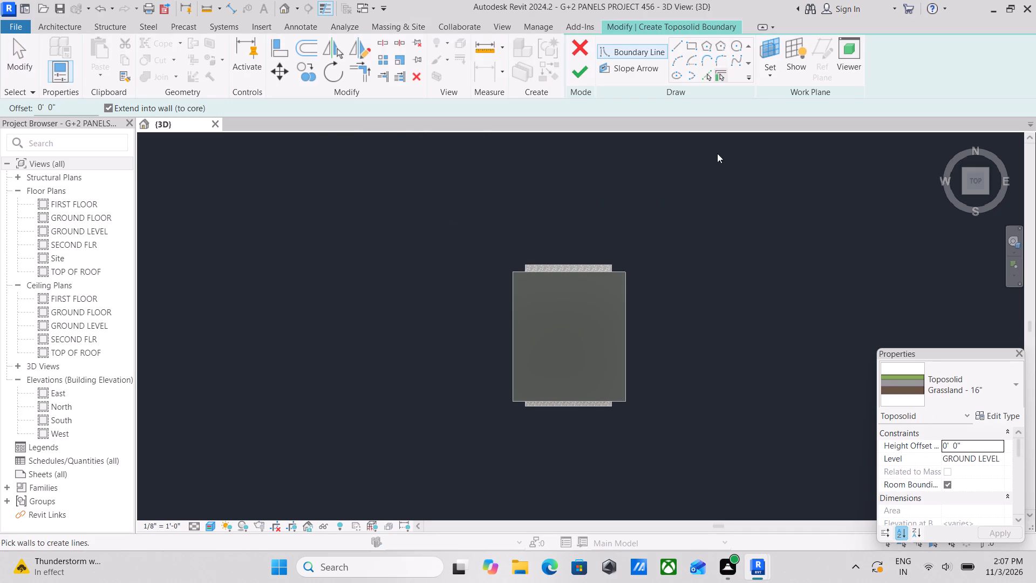
pyautogui.click(693, 47)
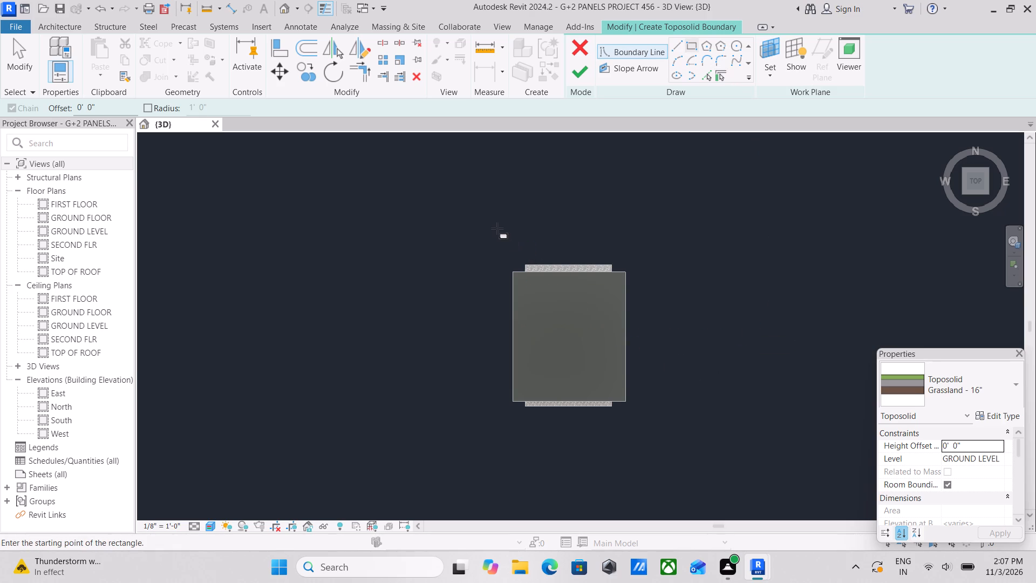
pyautogui.click(461, 225)
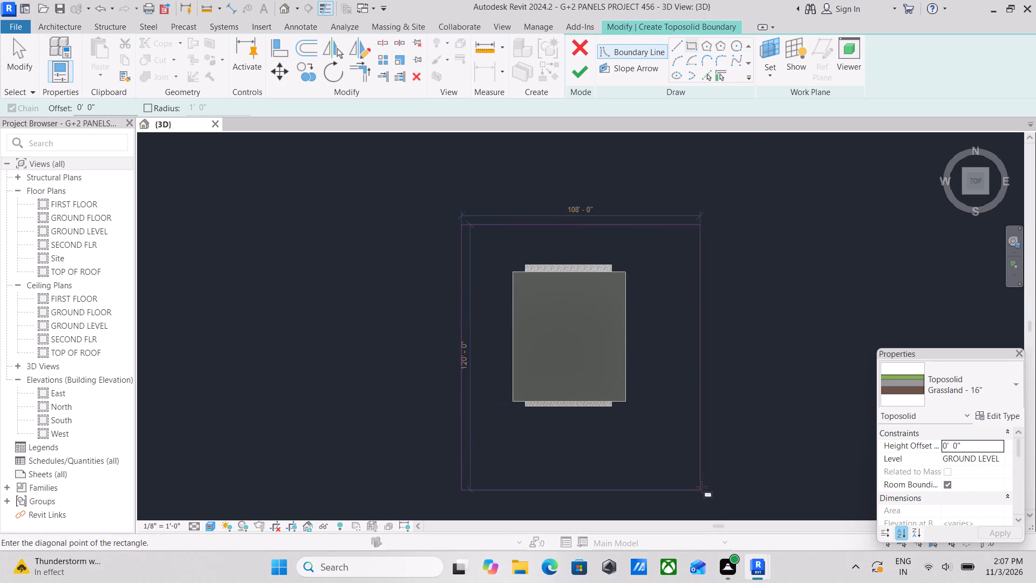
pyautogui.click(680, 449)
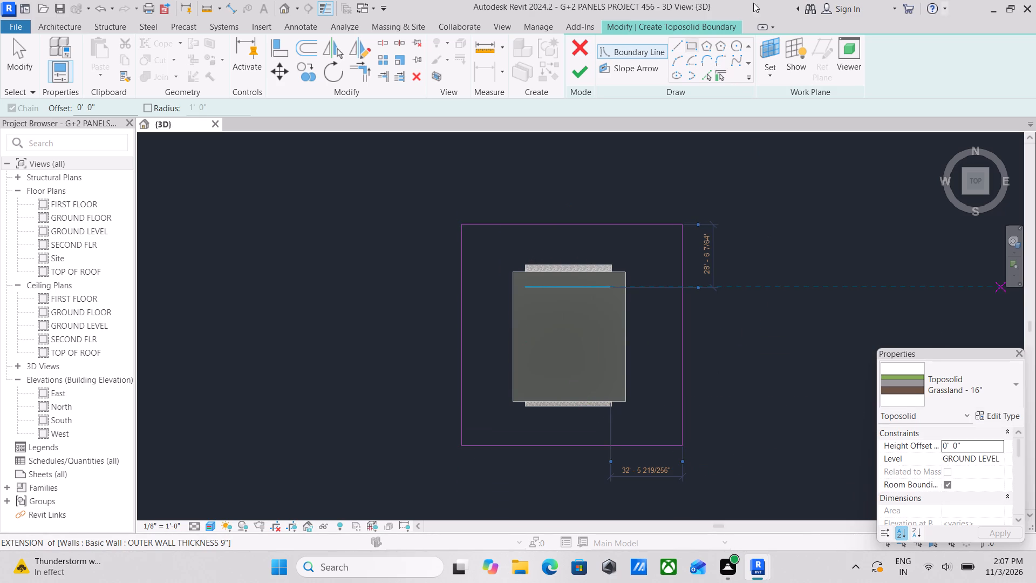
pyautogui.click(584, 80)
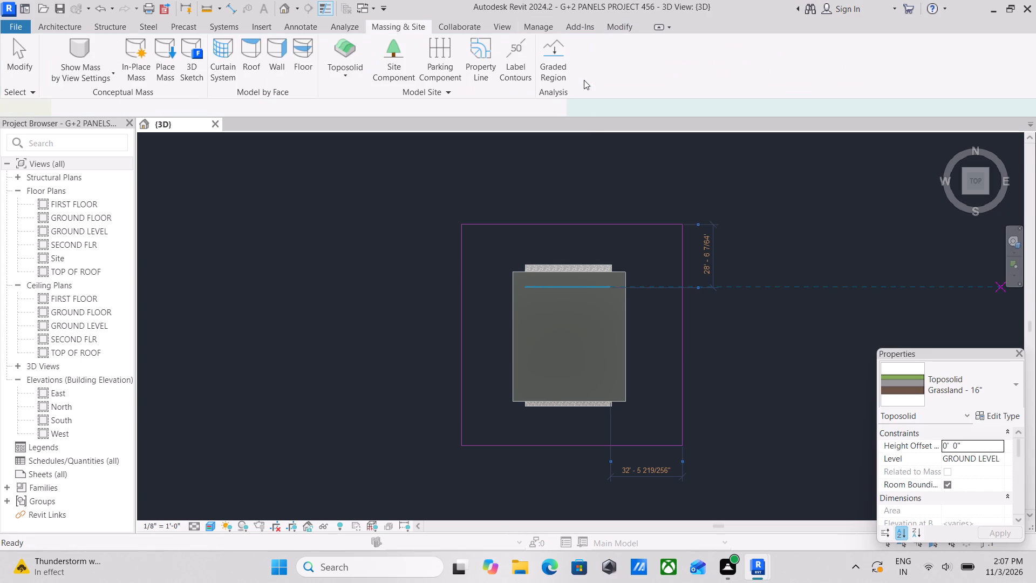
# Examine the new toposolid around the building's base and veranda in 3D from the front and side.
pyautogui.scroll(-3, 746, 331)
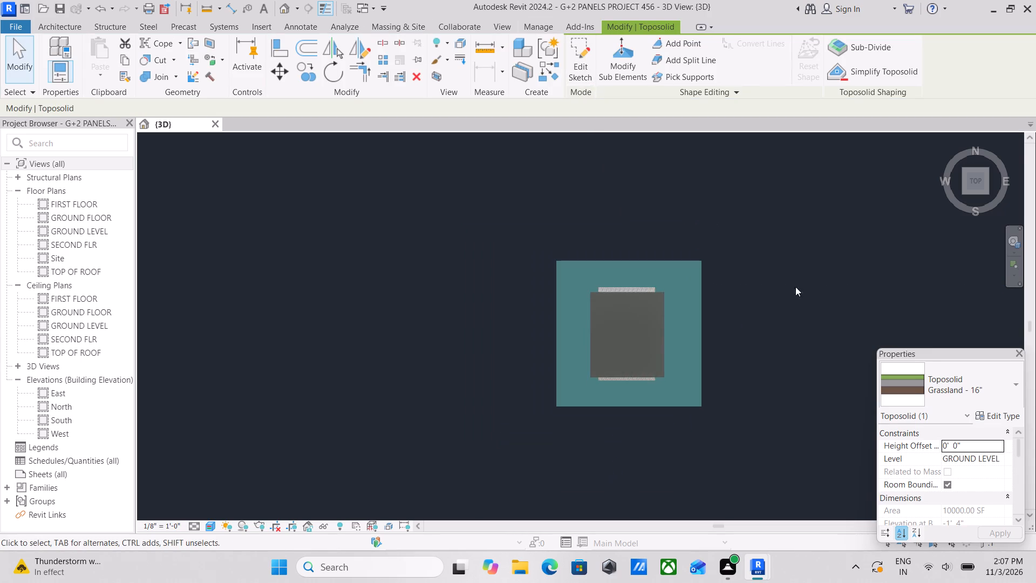
pyautogui.click(986, 193)
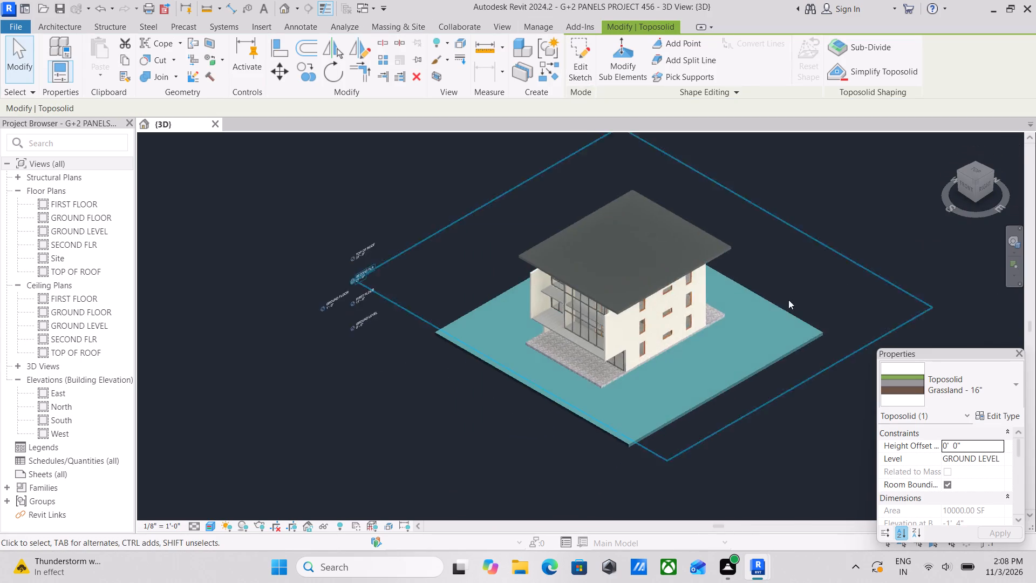
pyautogui.scroll(3, 619, 405)
pyautogui.press('Escape')
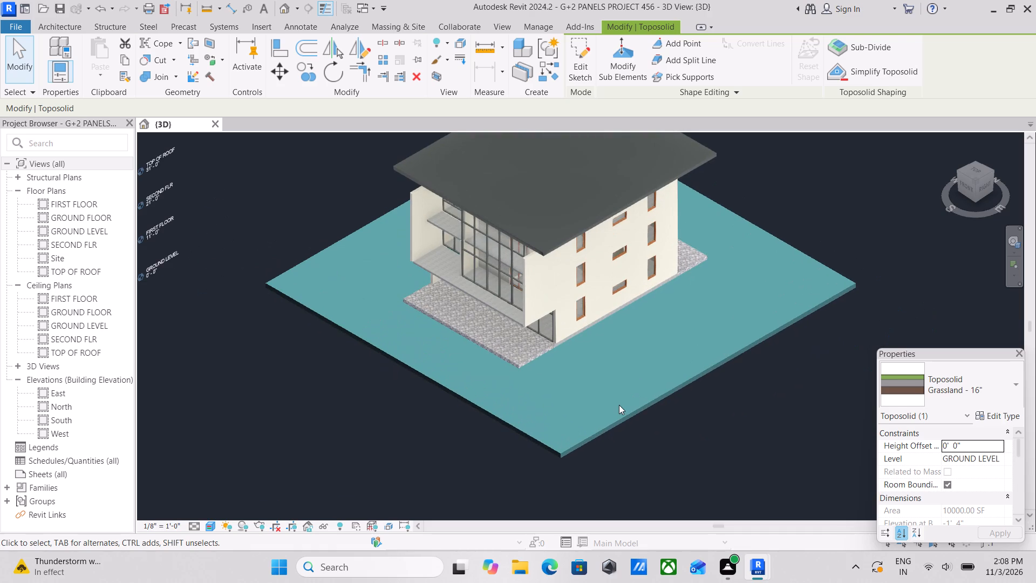
pyautogui.scroll(-2, 604, 401)
pyautogui.keyDown('shift'); pyautogui.moveTo(595, 389); pyautogui.dragTo(717, 328, button='middle'); pyautogui.keyUp('shift')
pyautogui.scroll(6, 514, 378)
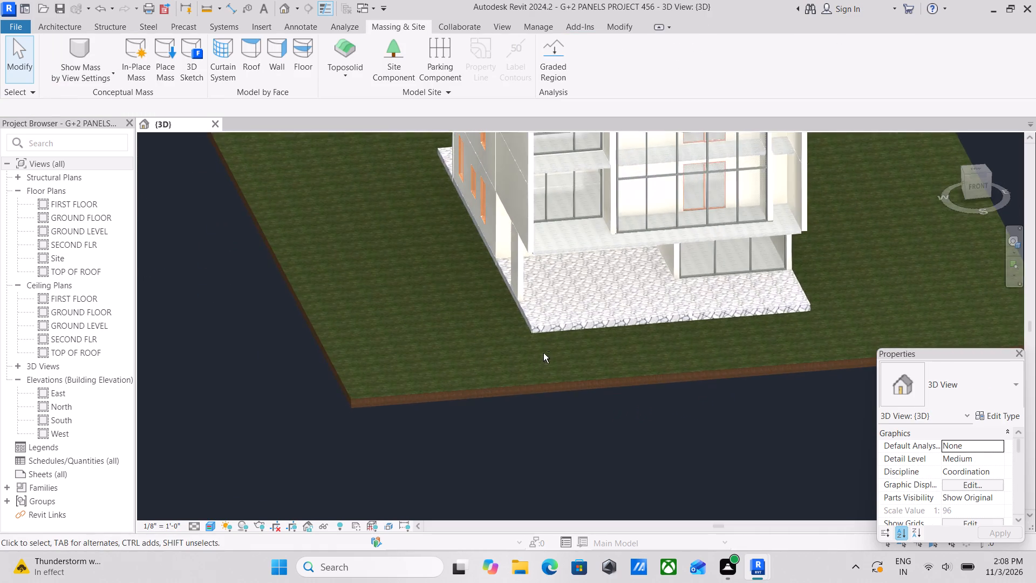
pyautogui.keyDown('shift'); pyautogui.moveTo(543, 352); pyautogui.dragTo(649, 335, button='middle'); pyautogui.keyUp('shift')
pyautogui.scroll(1, 649, 335)
pyautogui.moveTo(649, 336); pyautogui.dragTo(635, 448, button='middle')
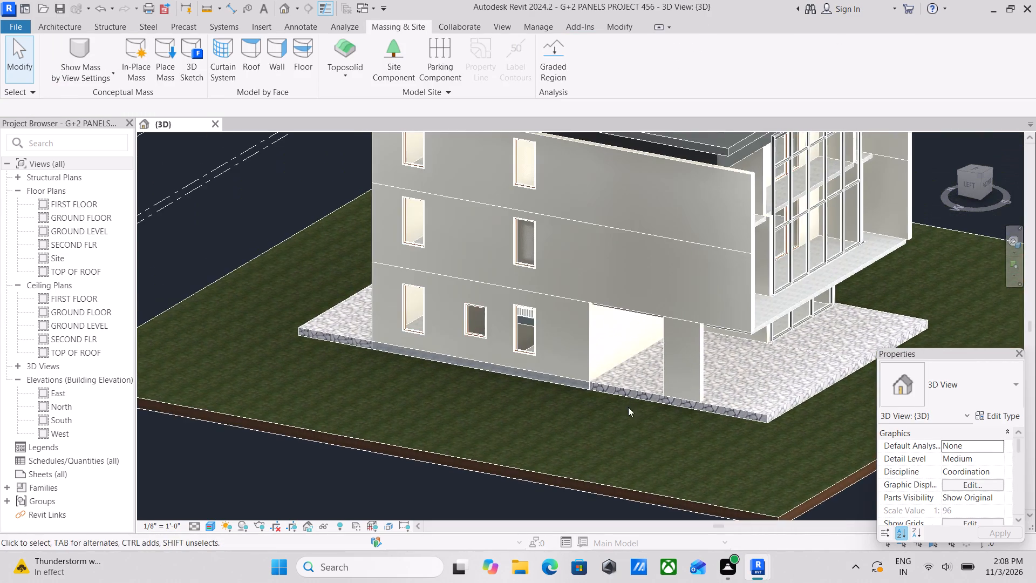
# Copy the ground-floor 36" x 48" fixed window in the side wall and paste it aligned to FIRST FLOOR and SECOND FLR.
pyautogui.keyDown('shift'); pyautogui.moveTo(615, 381); pyautogui.dragTo(663, 383, button='middle'); pyautogui.keyUp('shift')
pyautogui.scroll(2, 550, 342)
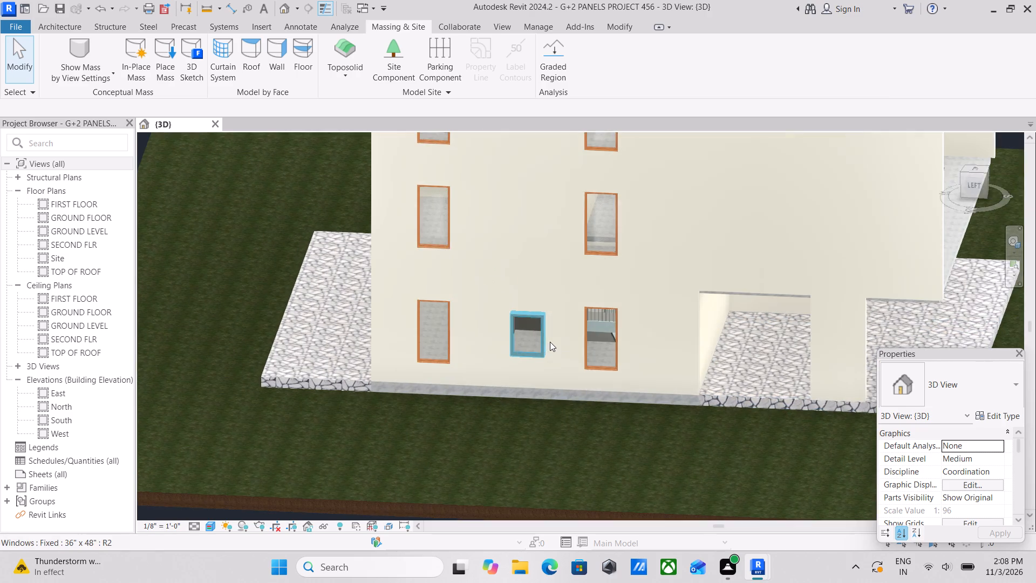
pyautogui.moveTo(549, 342); pyautogui.dragTo(597, 334, button='middle')
pyautogui.keyDown('shift'); pyautogui.scroll(1, 598, 331); pyautogui.keyUp('shift')
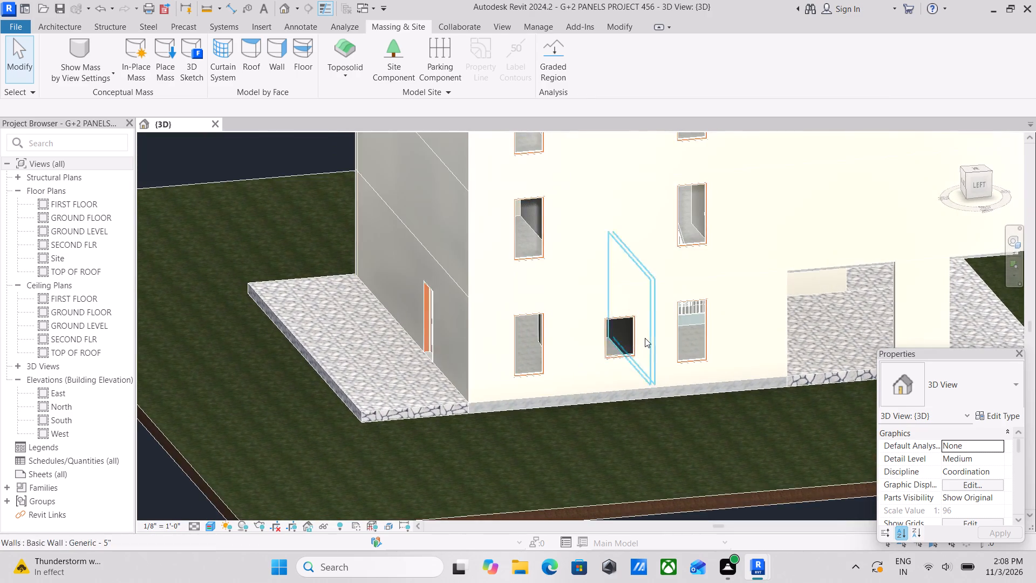
pyautogui.scroll(2, 647, 339)
pyautogui.moveTo(647, 339); pyautogui.dragTo(639, 344, button='middle')
pyautogui.scroll(1, 639, 344)
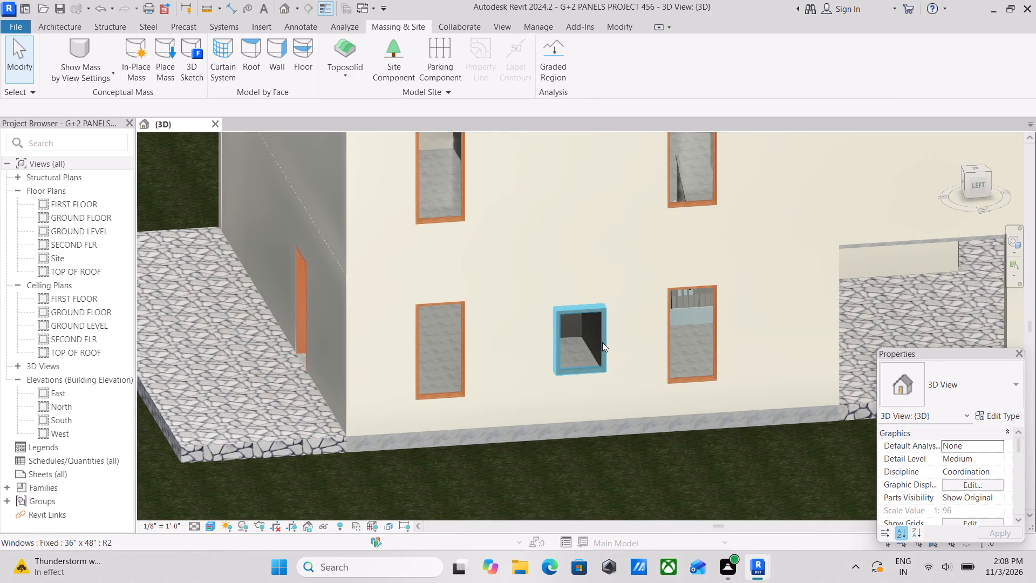
pyautogui.click(602, 342)
pyautogui.scroll(-3, 602, 342)
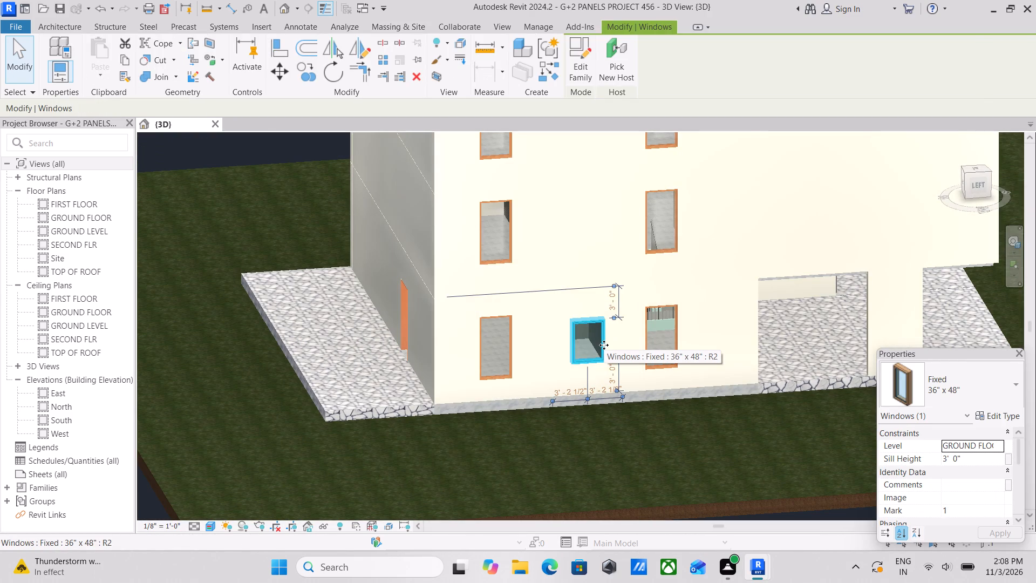
pyautogui.scroll(-2, 603, 346)
pyautogui.scroll(-2, 655, 404)
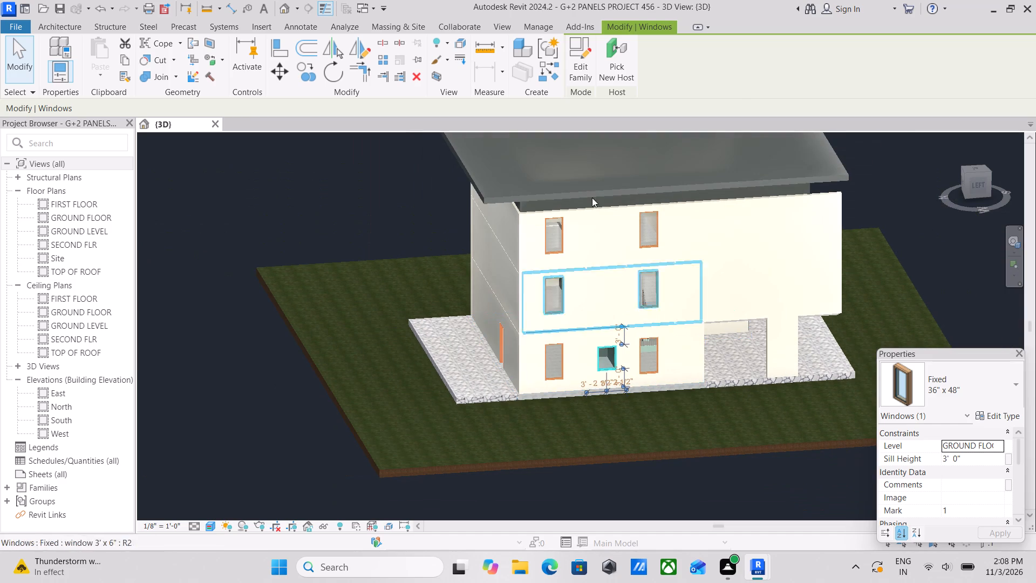
pyautogui.click(126, 55)
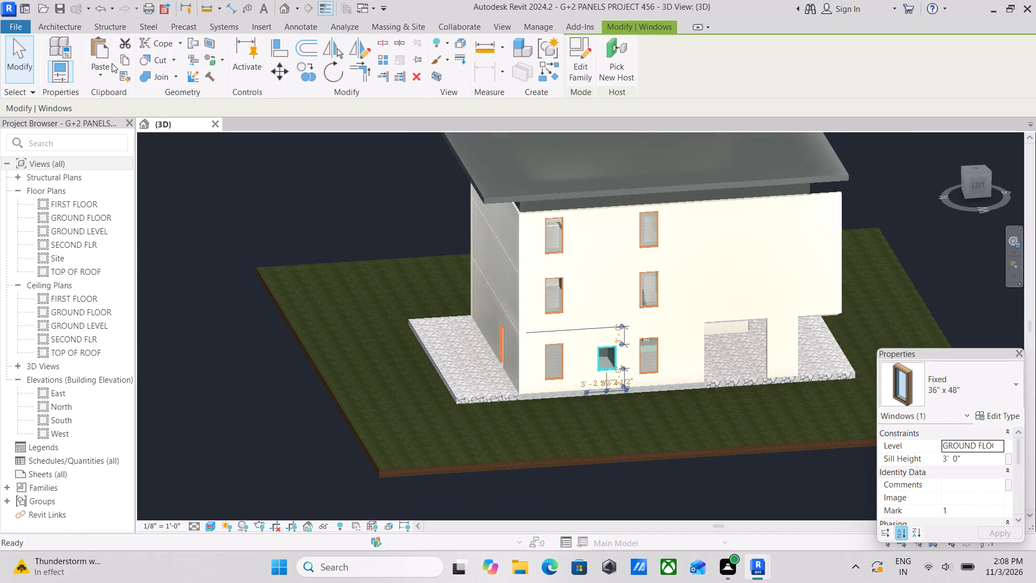
pyautogui.click(110, 73)
pyautogui.click(114, 126)
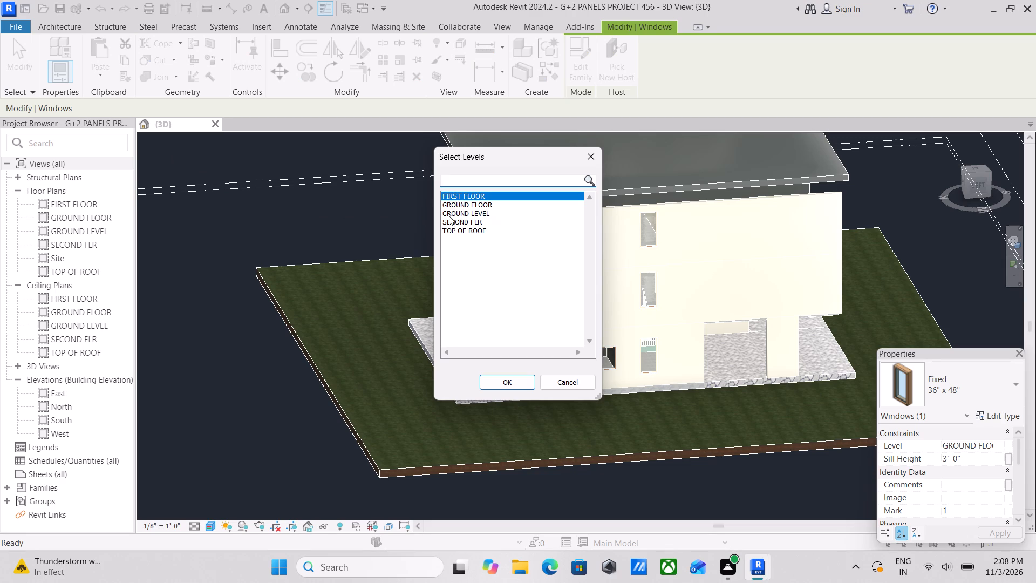
pyautogui.keyDown('ctrl'); pyautogui.click(453, 221); pyautogui.keyUp('ctrl')
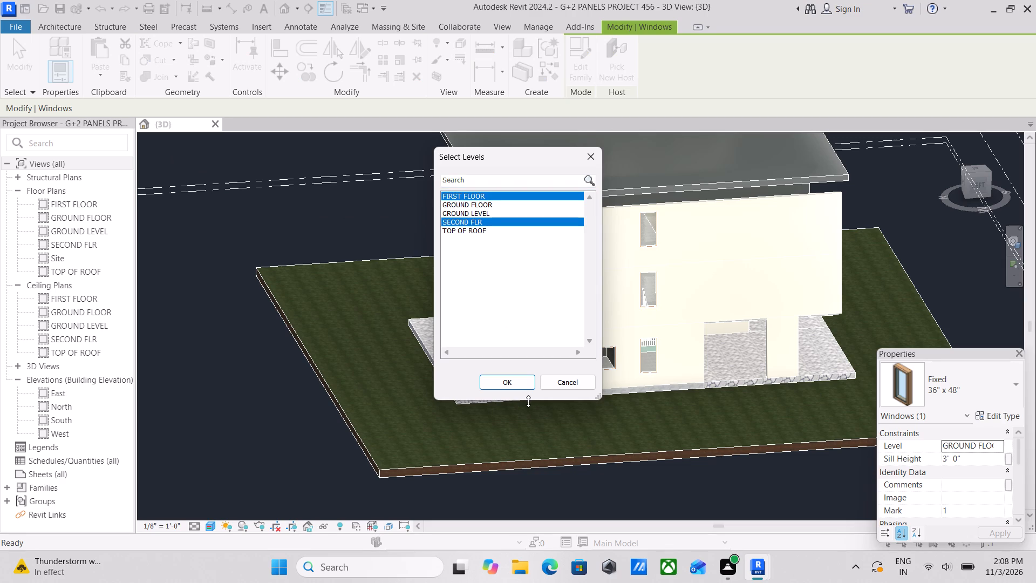
pyautogui.click(512, 379)
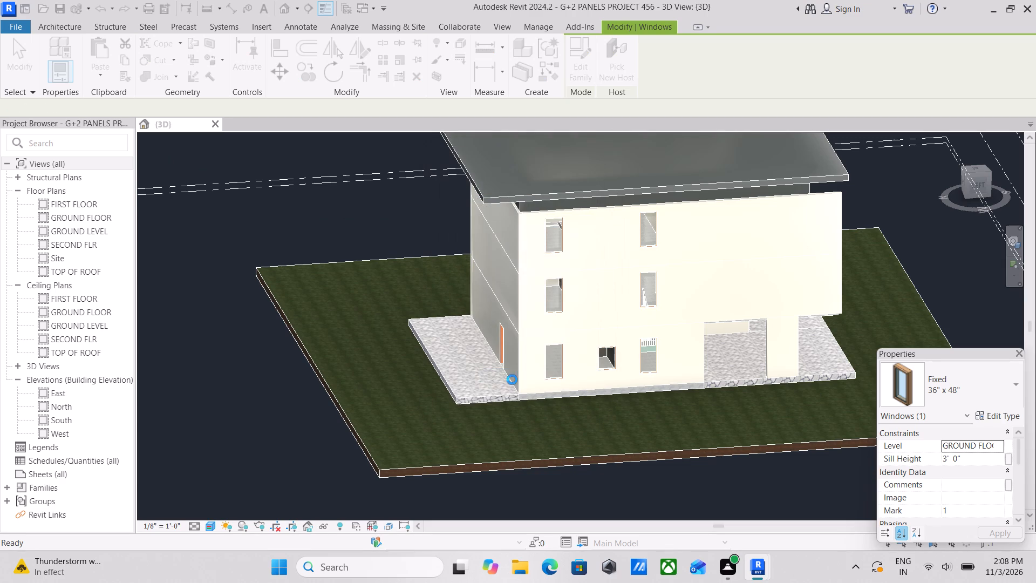
# Examine the side wall's window columns, the front facade storefronts and the opposite side wall in 3D.
pyautogui.scroll(2, 714, 268)
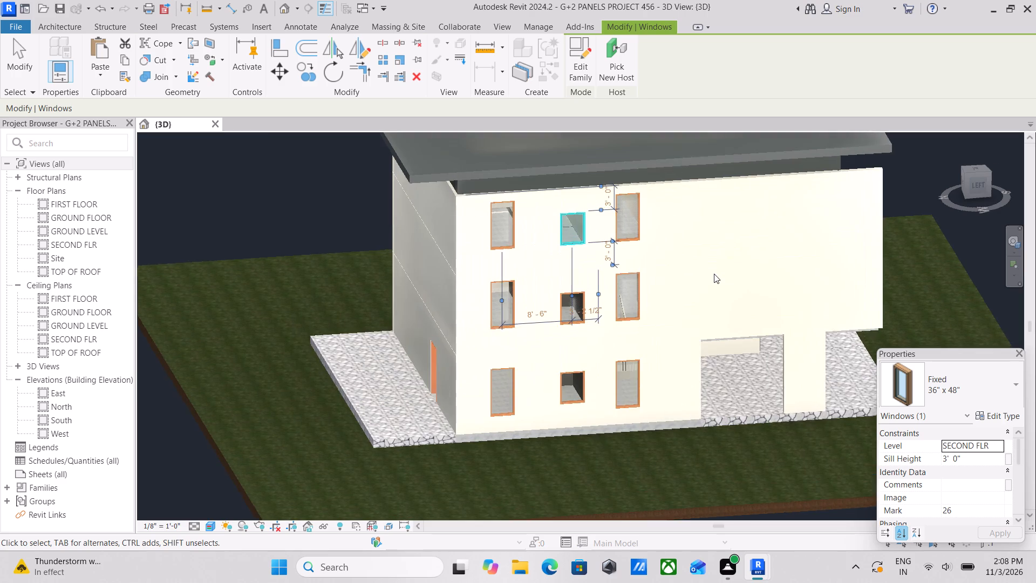
pyautogui.scroll(-2, 715, 280)
pyautogui.keyDown('shift'); pyautogui.moveTo(715, 280); pyautogui.dragTo(537, 300, button='middle'); pyautogui.keyUp('shift')
pyautogui.keyDown('shift'); pyautogui.scroll(1, 549, 304); pyautogui.keyUp('shift')
pyautogui.moveTo(753, 346); pyautogui.dragTo(680, 311, button='middle')
pyautogui.keyDown('shift'); pyautogui.scroll(2, 701, 322); pyautogui.keyUp('shift')
pyautogui.keyDown('shift'); pyautogui.moveTo(696, 316); pyautogui.dragTo(684, 271, button='middle'); pyautogui.keyUp('shift')
pyautogui.scroll(2, 638, 332)
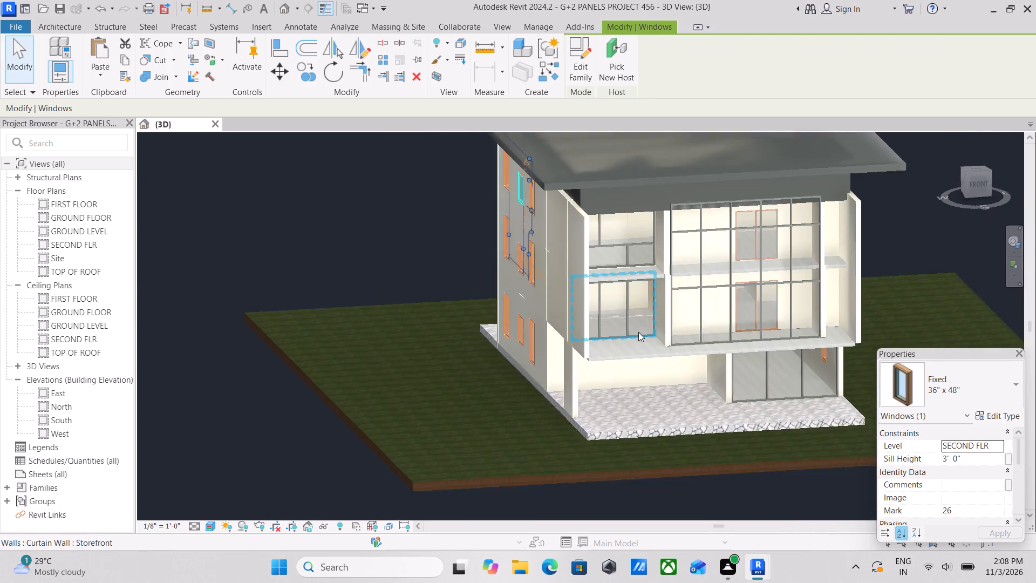
pyautogui.scroll(2, 638, 332)
pyautogui.keyDown('shift'); pyautogui.moveTo(638, 332); pyautogui.dragTo(590, 330, button='middle'); pyautogui.keyUp('shift')
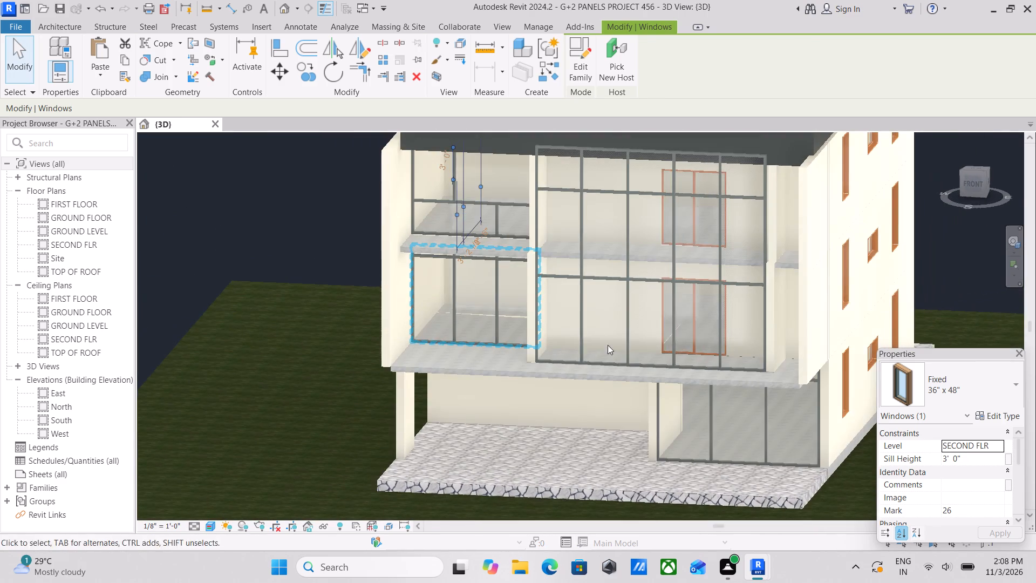
pyautogui.scroll(-2, 713, 365)
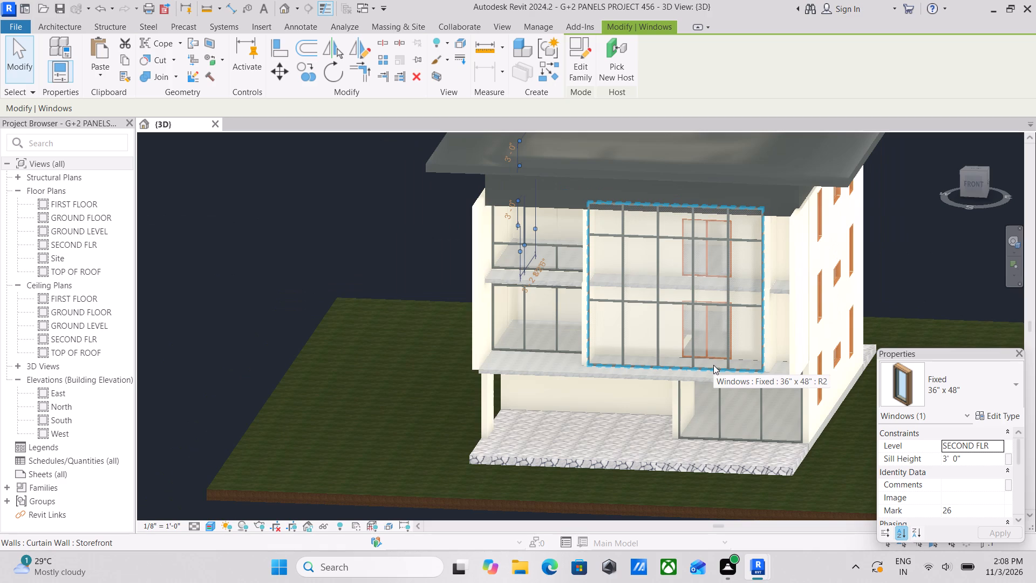
pyautogui.scroll(2, 718, 372)
pyautogui.keyDown('shift'); pyautogui.moveTo(705, 363); pyautogui.dragTo(715, 369, button='middle'); pyautogui.keyUp('shift')
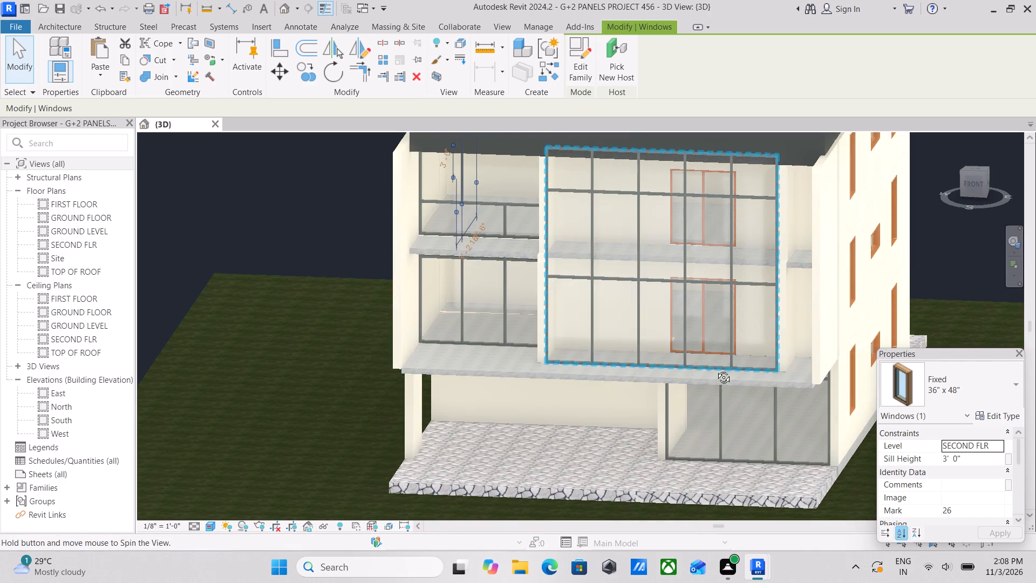
pyautogui.keyDown('shift'); pyautogui.moveTo(715, 369); pyautogui.dragTo(592, 383, button='middle'); pyautogui.keyUp('shift')
pyautogui.moveTo(642, 384); pyautogui.dragTo(648, 381, button='middle')
pyautogui.keyDown('shift'); pyautogui.moveTo(638, 382); pyautogui.dragTo(647, 379, button='middle'); pyautogui.keyUp('shift')
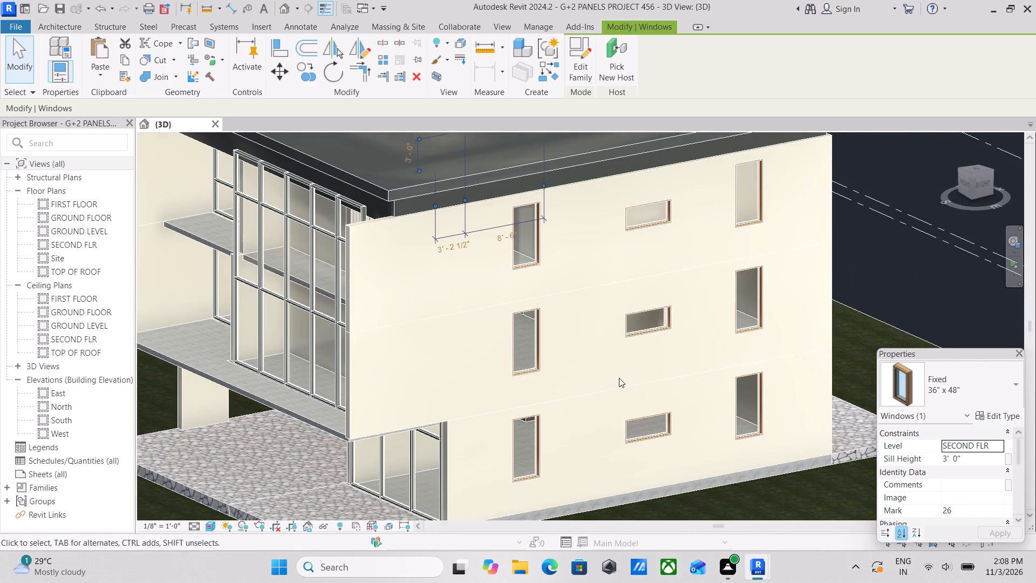
pyautogui.moveTo(619, 378); pyautogui.dragTo(761, 363, button='middle')
pyautogui.keyDown('shift'); pyautogui.moveTo(637, 376); pyautogui.dragTo(707, 388, button='middle'); pyautogui.keyUp('shift')
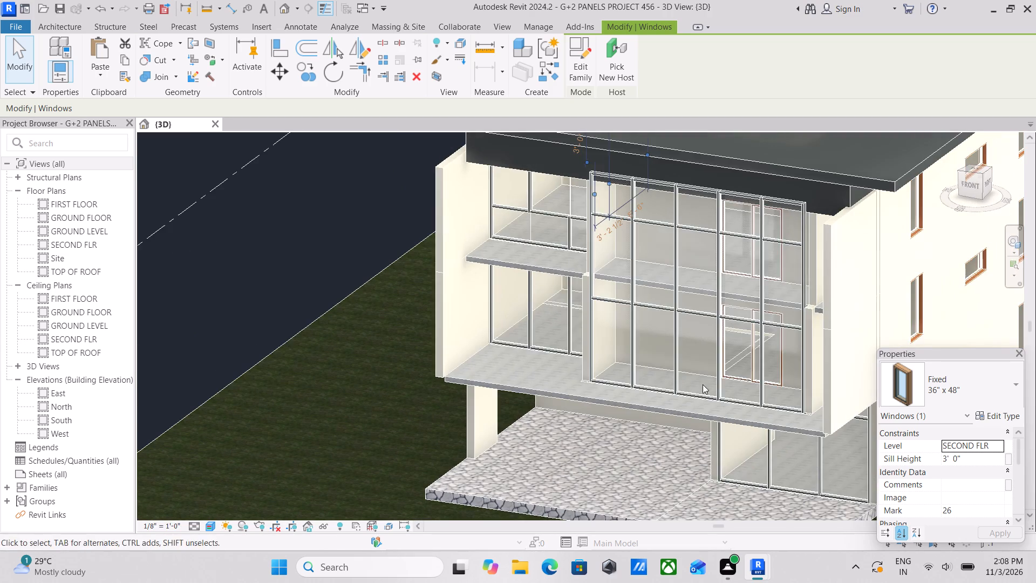
pyautogui.moveTo(699, 382); pyautogui.dragTo(606, 326, button='middle')
pyautogui.keyDown('shift'); pyautogui.moveTo(608, 331); pyautogui.dragTo(725, 381, button='middle'); pyautogui.keyUp('shift')
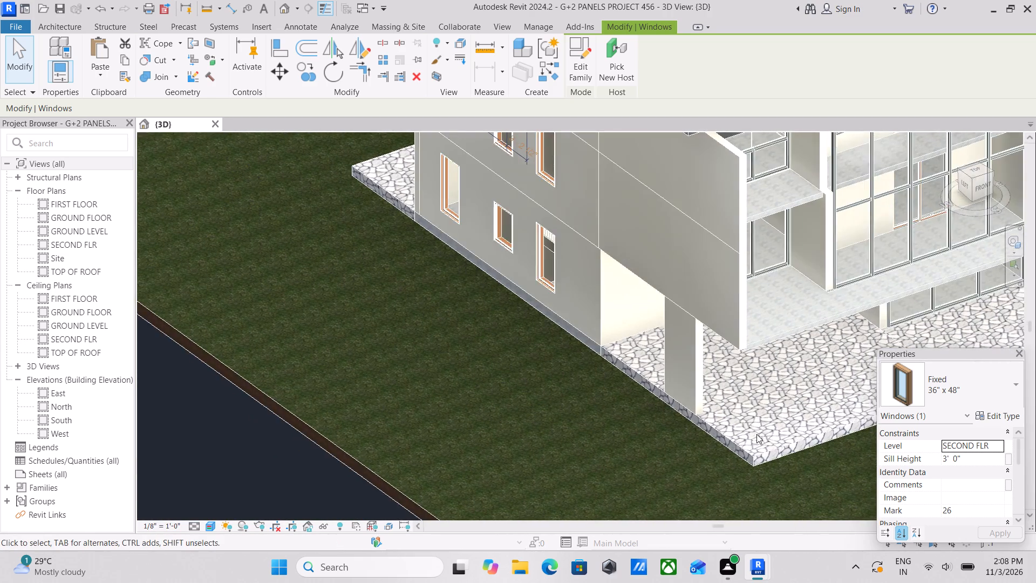
# Examine the veranda flooring corner, its supporting wall and the overhanging first-floor slab in 3D.
pyautogui.scroll(2, 759, 436)
pyautogui.moveTo(752, 430); pyautogui.dragTo(618, 375, button='middle')
pyautogui.scroll(1, 620, 375)
pyautogui.scroll(2, 735, 403)
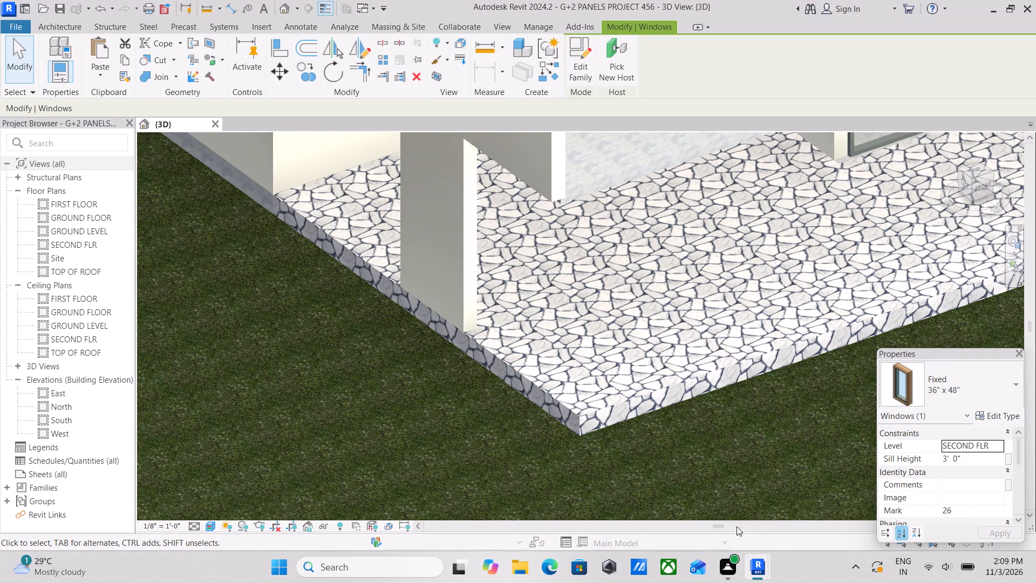
pyautogui.scroll(-7, 714, 446)
pyautogui.moveTo(722, 407); pyautogui.dragTo(708, 407, button='middle')
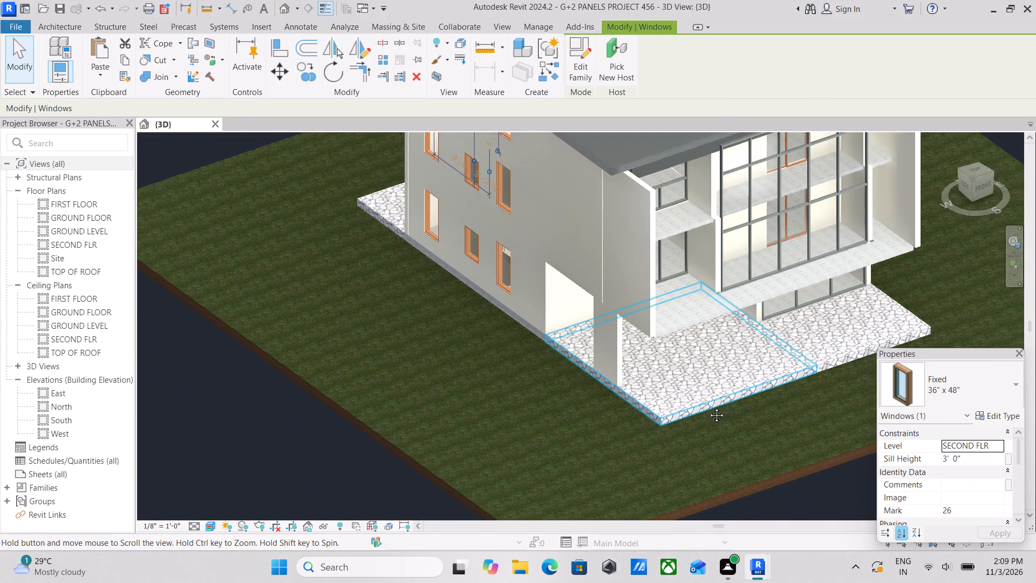
pyautogui.moveTo(708, 407); pyautogui.dragTo(629, 421, button='middle')
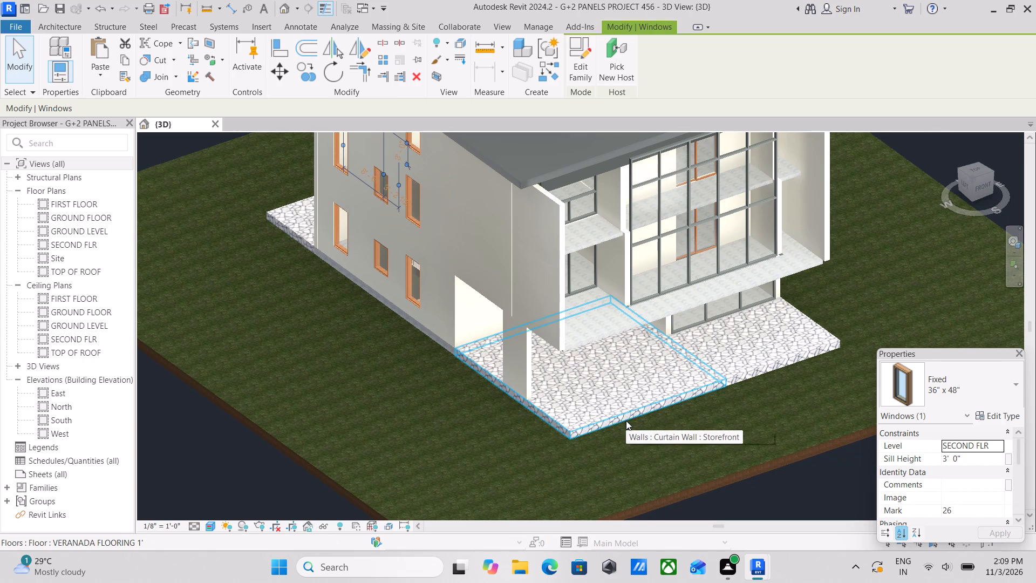
pyautogui.scroll(2, 630, 413)
pyautogui.moveTo(633, 417); pyautogui.dragTo(636, 442, button='middle')
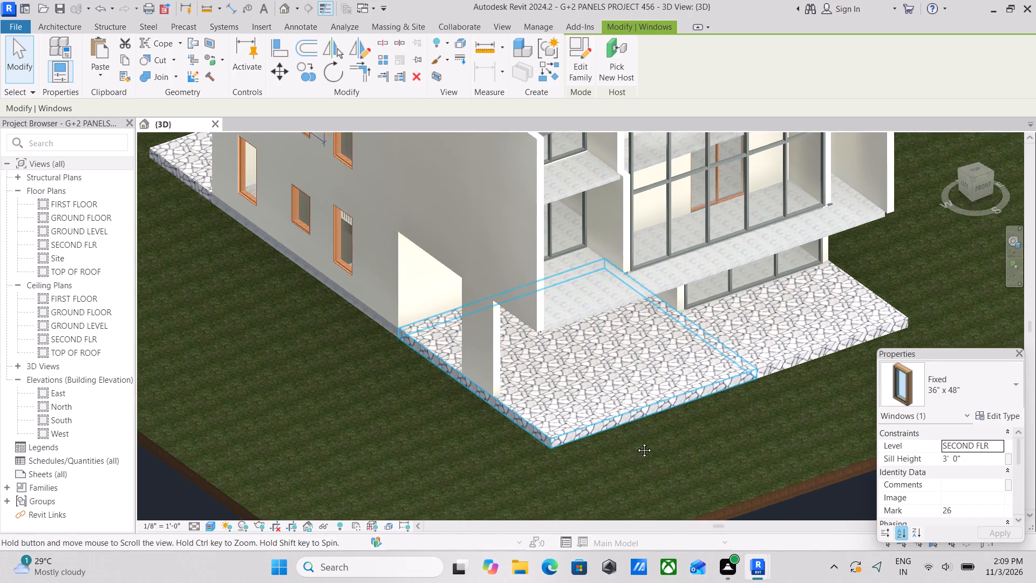
pyautogui.moveTo(636, 442); pyautogui.dragTo(619, 490, button='middle')
pyautogui.scroll(4, 719, 300)
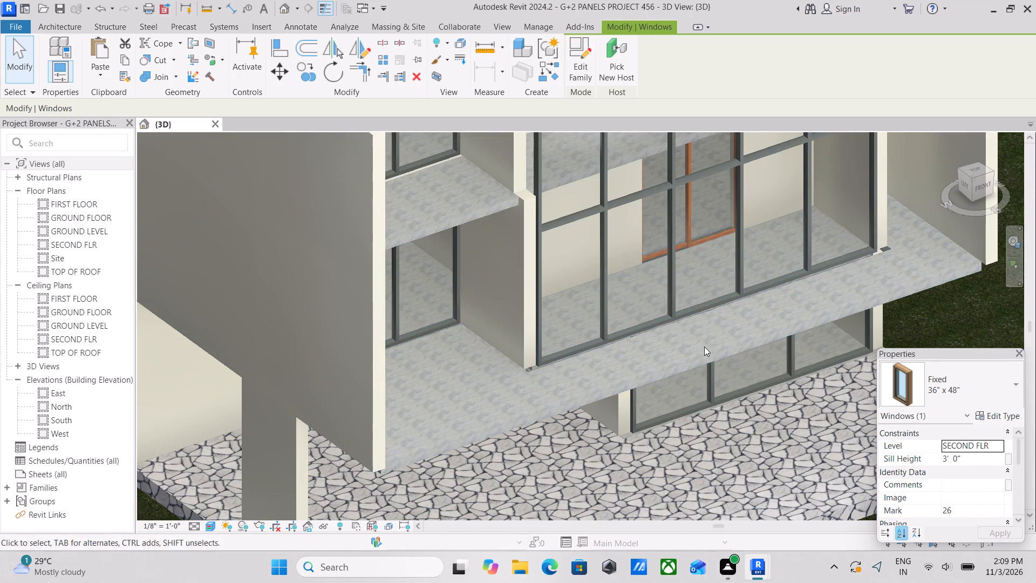
pyautogui.scroll(-5, 699, 364)
pyautogui.moveTo(691, 365); pyautogui.dragTo(713, 416, button='middle')
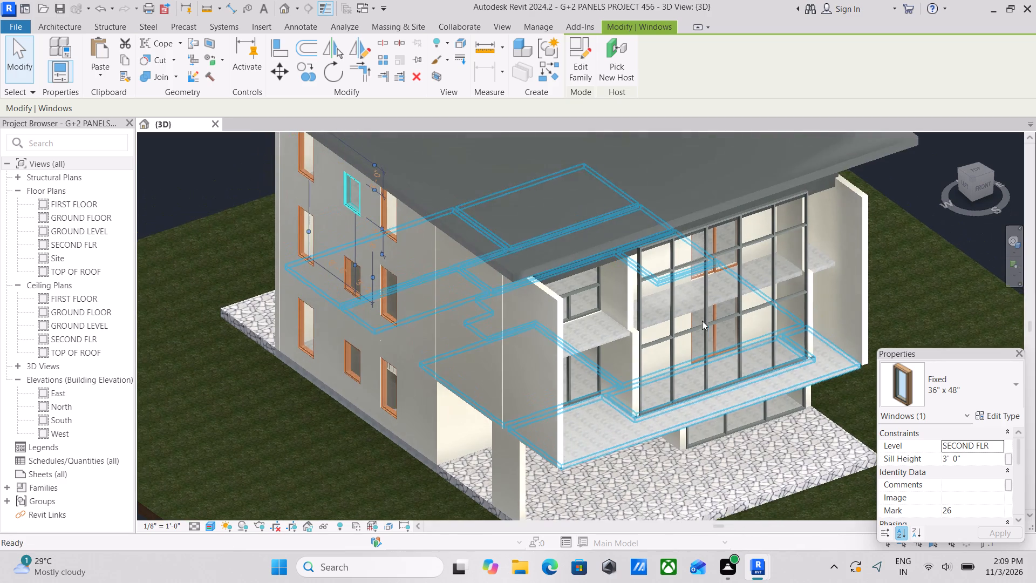
# Examine the front storefronts, the roof edge and the side wall's base and openings in 3D.
pyautogui.scroll(3, 713, 280)
pyautogui.moveTo(713, 280); pyautogui.dragTo(713, 320, button='middle')
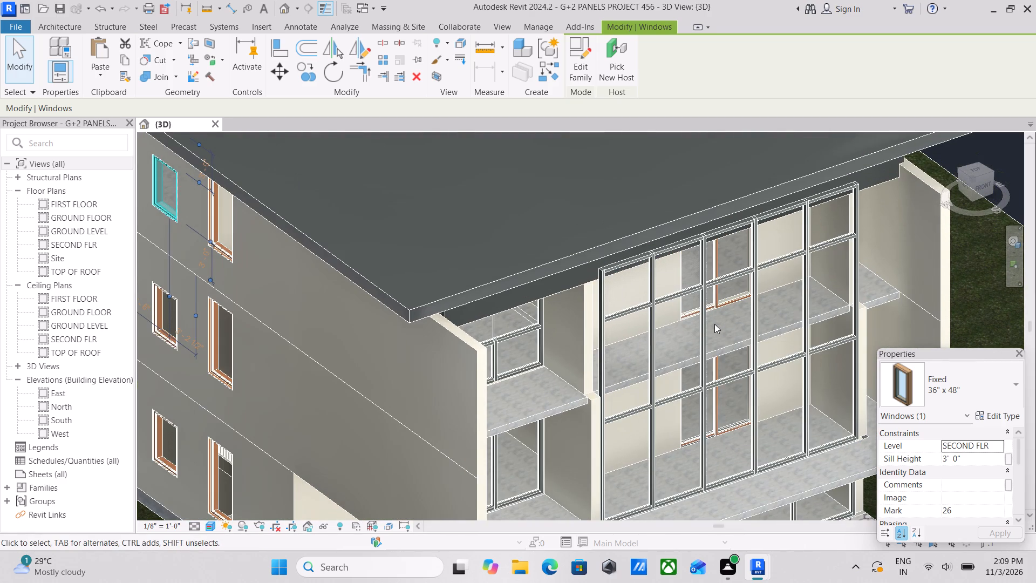
pyautogui.scroll(-1, 610, 330)
pyautogui.moveTo(600, 331); pyautogui.dragTo(623, 280, button='middle')
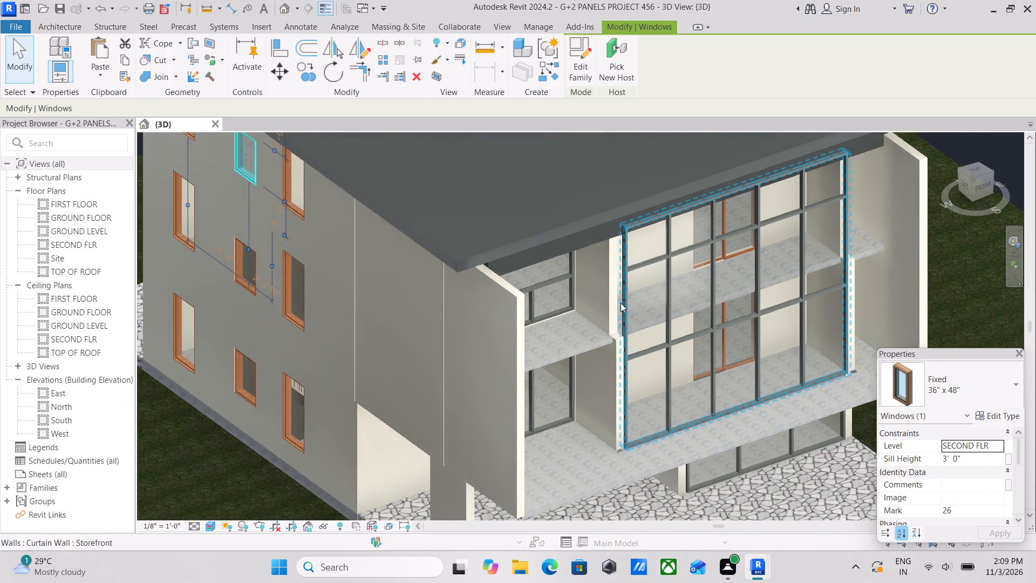
pyautogui.scroll(-3, 614, 339)
pyautogui.scroll(-2, 603, 393)
pyautogui.moveTo(604, 372); pyautogui.dragTo(619, 336, button='middle')
pyautogui.scroll(2, 509, 354)
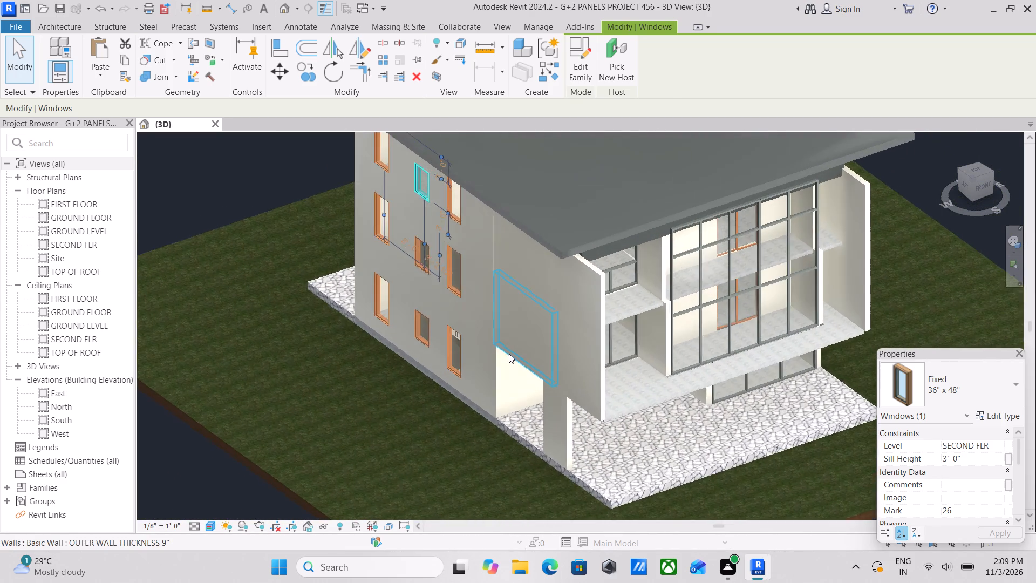
pyautogui.scroll(3, 509, 354)
pyautogui.keyDown('shift'); pyautogui.moveTo(524, 359); pyautogui.dragTo(645, 385, button='middle'); pyautogui.keyUp('shift')
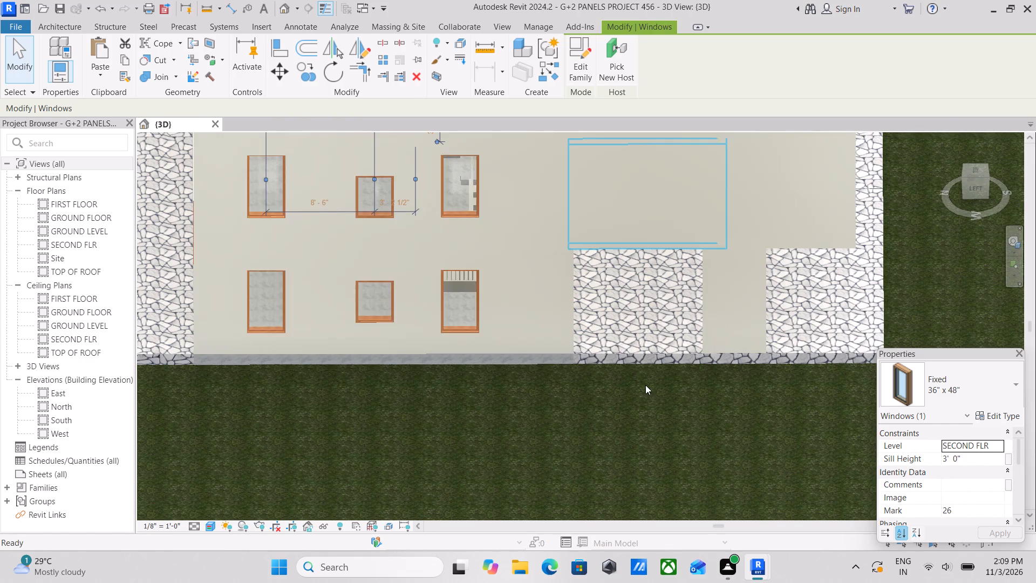
pyautogui.keyDown('shift'); pyautogui.moveTo(528, 313); pyautogui.dragTo(533, 302, button='middle'); pyautogui.keyUp('shift')
pyautogui.scroll(1, 556, 390)
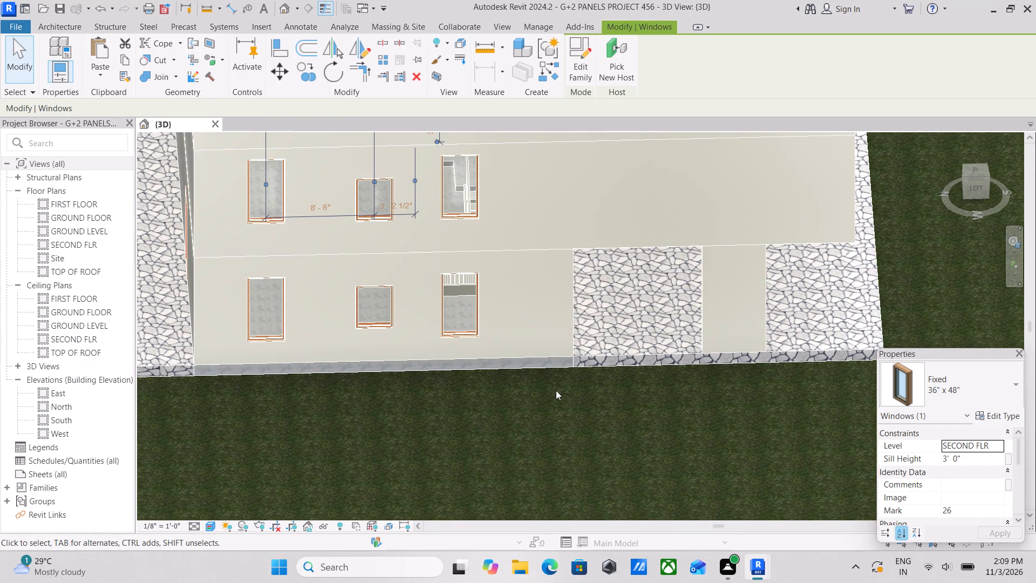
pyautogui.scroll(1, 556, 390)
pyautogui.keyDown('shift'); pyautogui.moveTo(651, 382); pyautogui.dragTo(606, 394, button='middle'); pyautogui.keyUp('shift')
pyautogui.keyDown('shift'); pyautogui.scroll(-1, 632, 389); pyautogui.keyUp('shift')
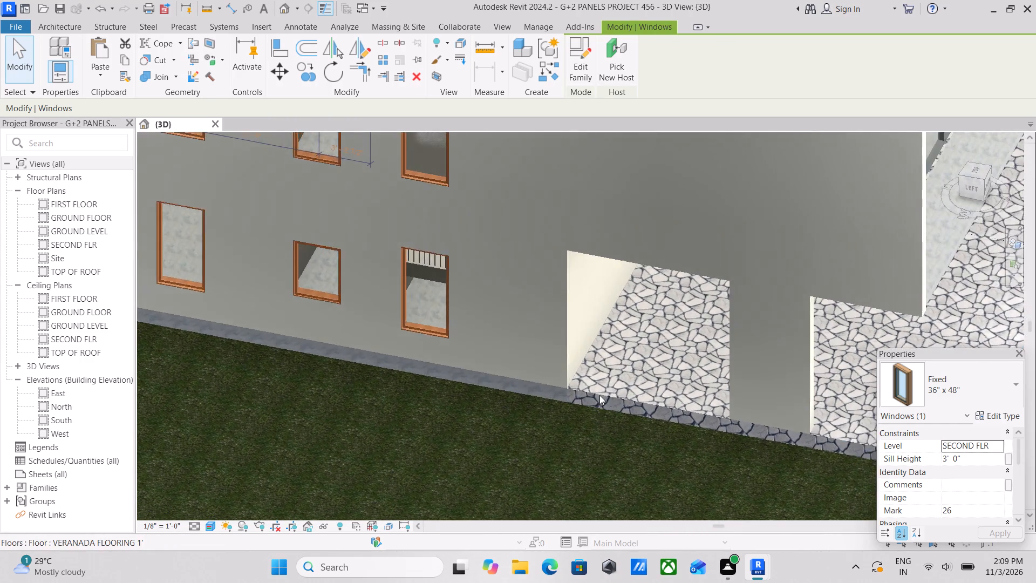
pyautogui.scroll(-4, 697, 409)
pyautogui.keyDown('shift'); pyautogui.moveTo(696, 397); pyautogui.dragTo(606, 375, button='middle'); pyautogui.keyUp('shift')
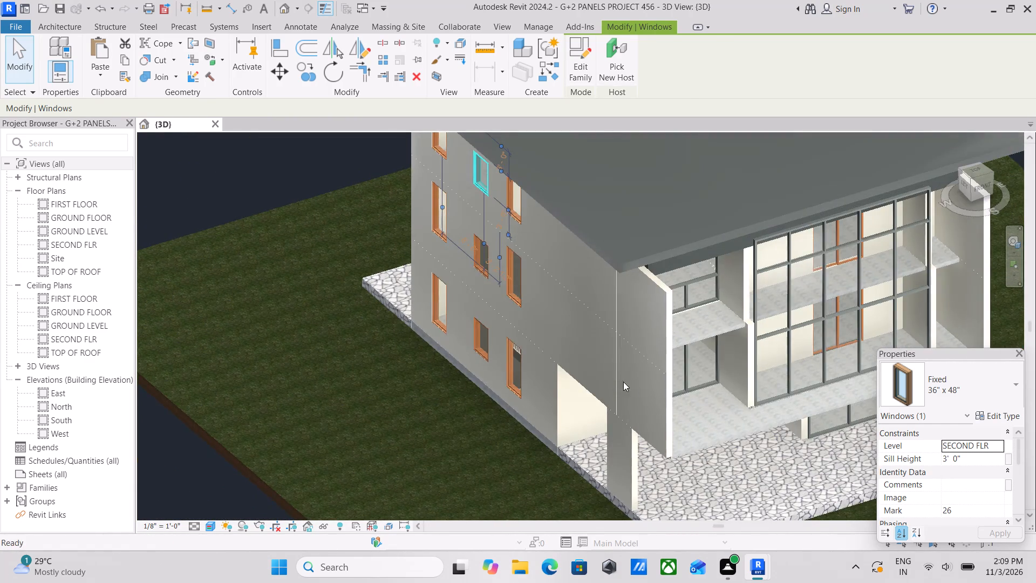
# Examine up close where the outer wall's end meets the marble floor beside the large storefront on the first floor.
pyautogui.moveTo(701, 411); pyautogui.dragTo(629, 343, button='middle')
pyautogui.scroll(4, 676, 351)
pyautogui.keyDown('shift'); pyautogui.moveTo(690, 341); pyautogui.dragTo(669, 347, button='middle'); pyautogui.keyUp('shift')
pyautogui.scroll(3, 653, 360)
pyautogui.scroll(4, 607, 378)
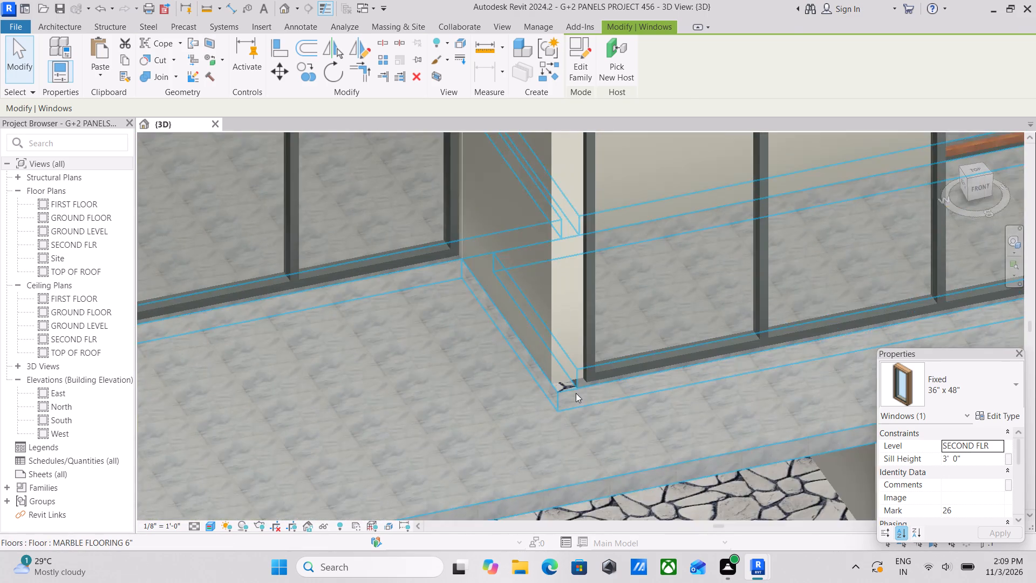
pyautogui.scroll(5, 576, 393)
pyautogui.scroll(-1, 575, 393)
pyautogui.scroll(3, 575, 393)
pyautogui.scroll(3, 540, 366)
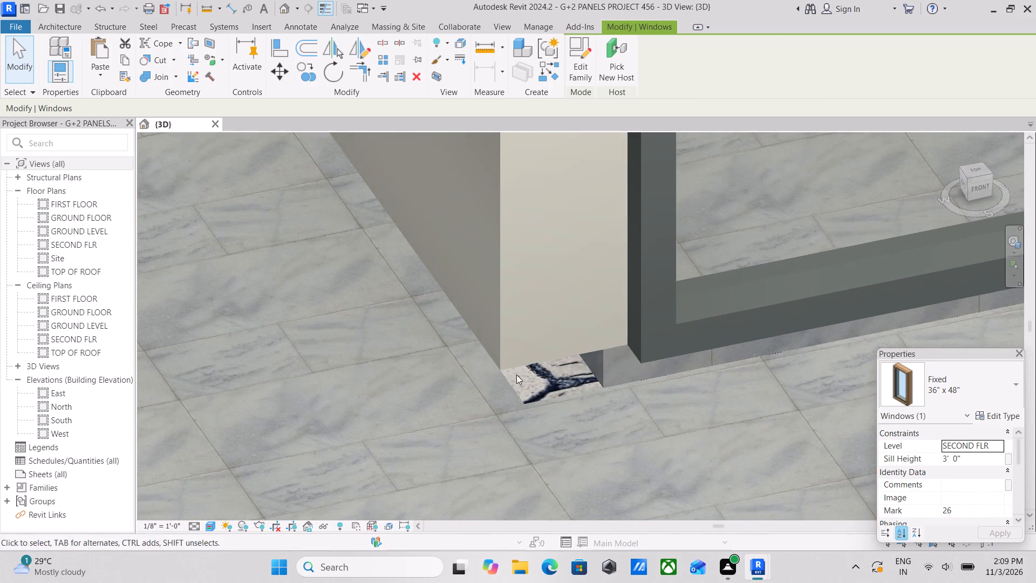
pyautogui.scroll(-2, 487, 374)
pyautogui.keyDown('shift'); pyautogui.moveTo(487, 374); pyautogui.dragTo(502, 382, button='middle'); pyautogui.keyUp('shift')
pyautogui.scroll(-2, 542, 385)
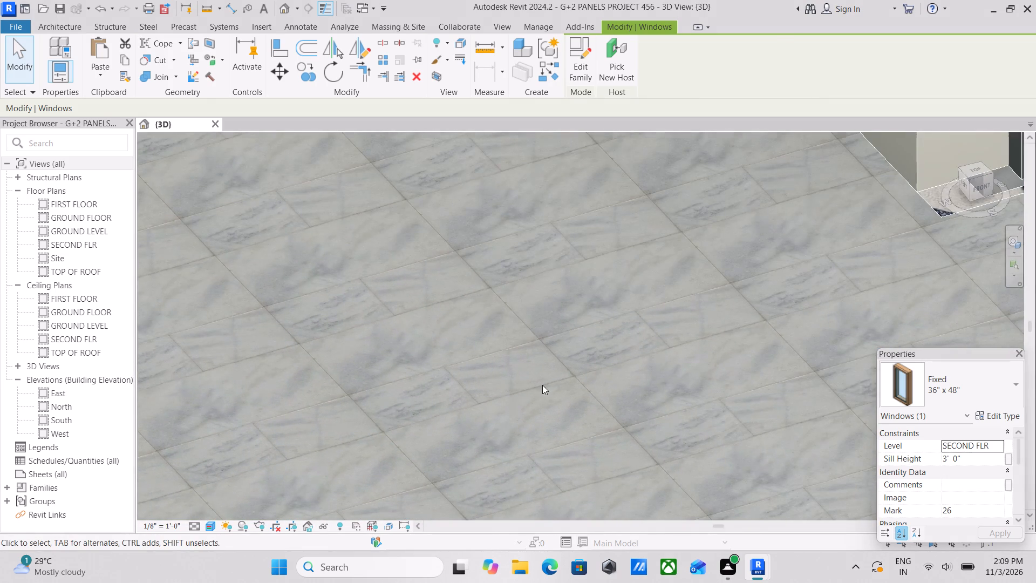
pyautogui.scroll(-3, 542, 385)
pyautogui.scroll(-1, 593, 388)
pyautogui.moveTo(588, 388); pyautogui.dragTo(568, 419, button='middle')
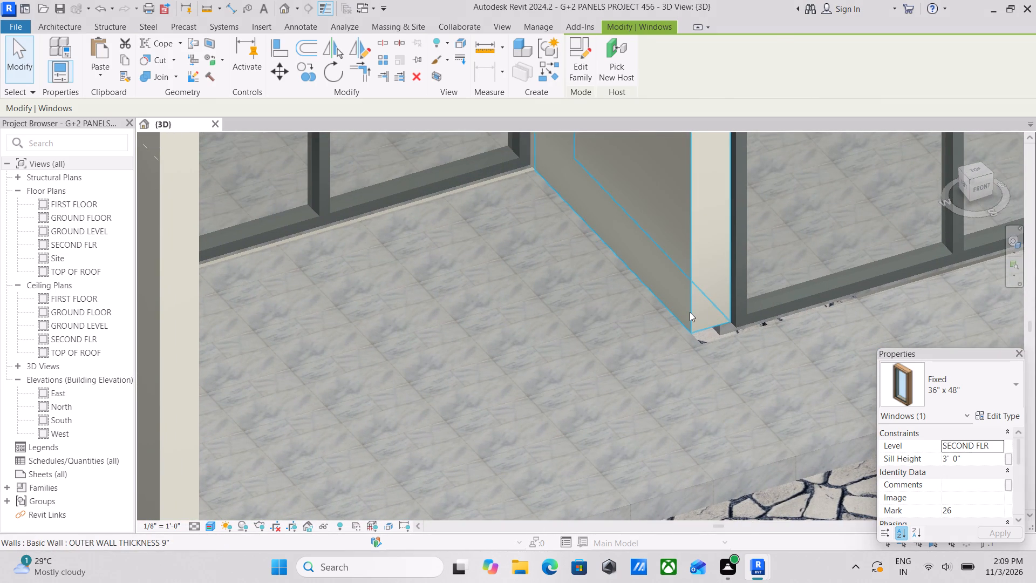
# Extend the end of the first-floor outer wall beside the large storefront outward to the corner of the marble flooring's edge.
pyautogui.click(690, 312)
pyautogui.scroll(10, 696, 319)
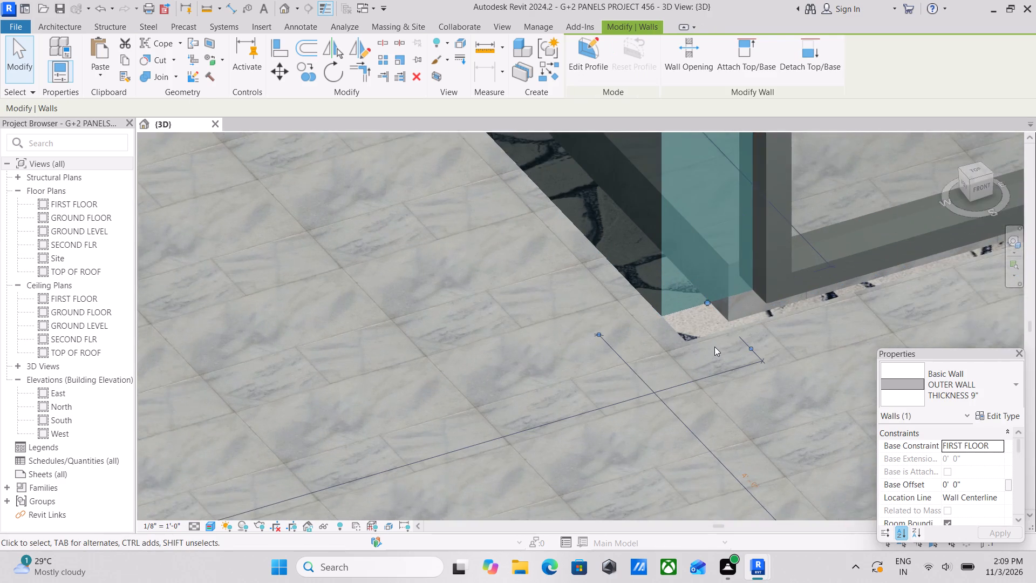
pyautogui.scroll(3, 716, 344)
pyautogui.scroll(3, 730, 278)
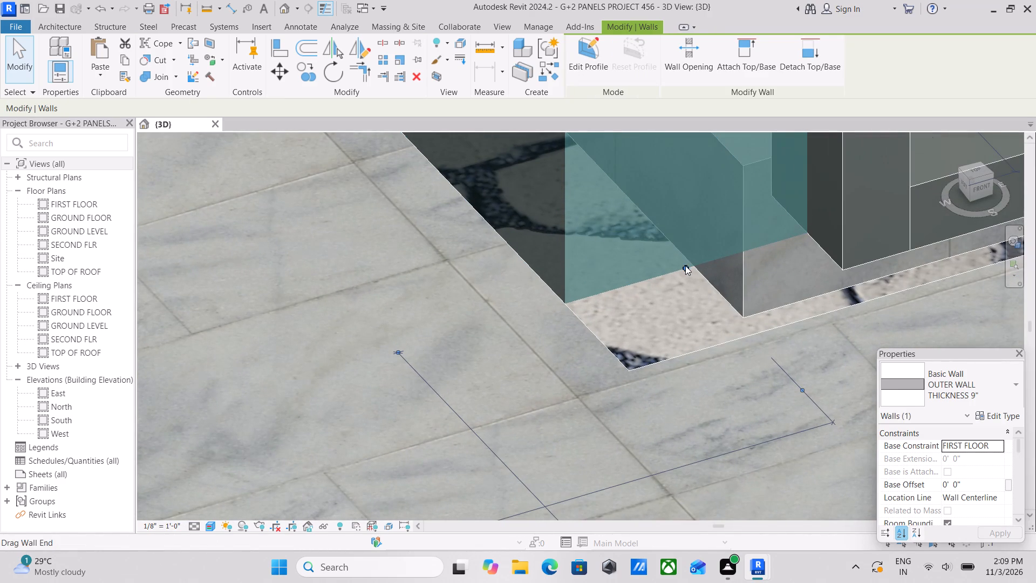
pyautogui.moveTo(685, 266); pyautogui.dragTo(738, 311)
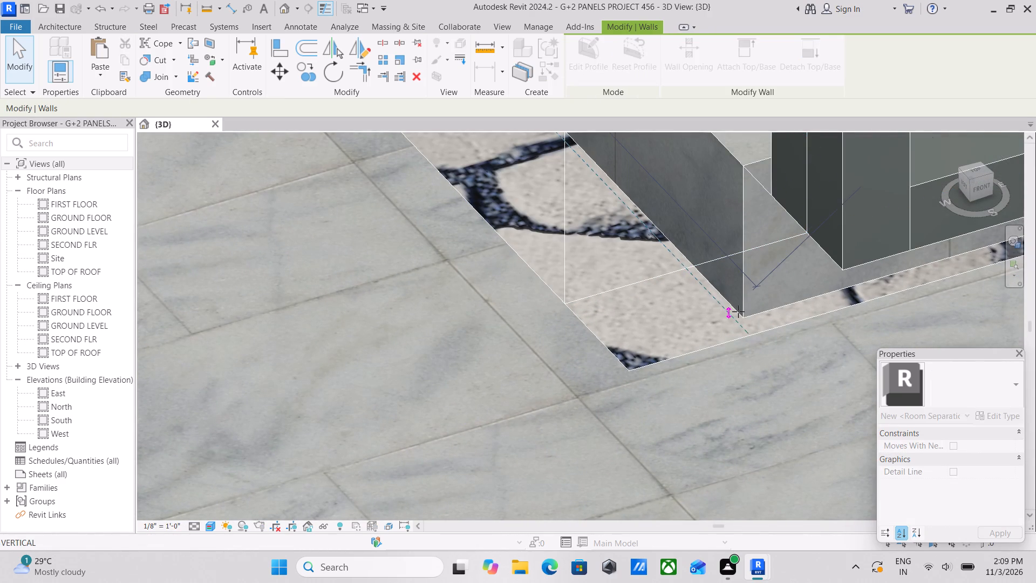
pyautogui.moveTo(738, 311); pyautogui.dragTo(742, 315)
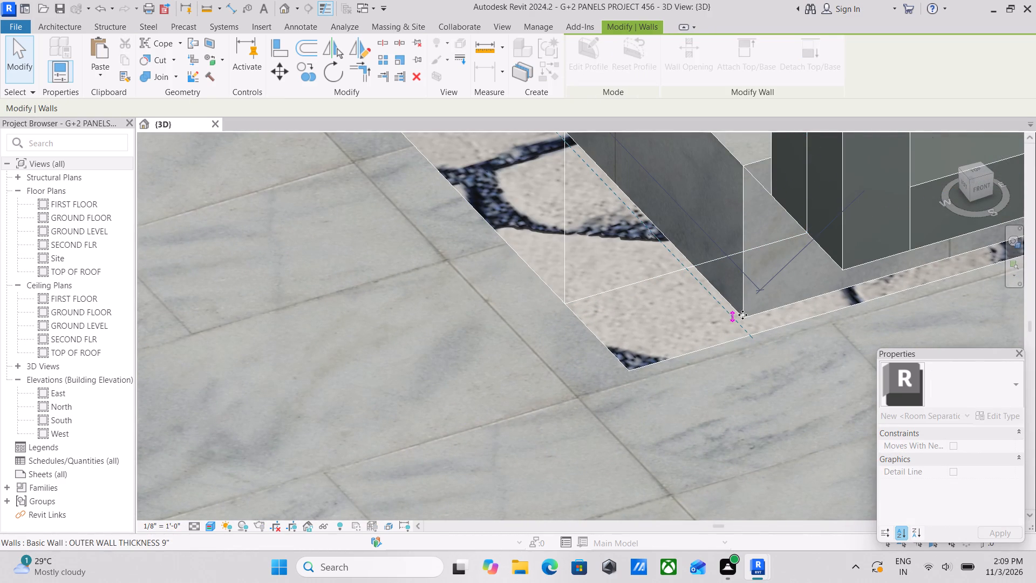
pyautogui.scroll(-6, 742, 316)
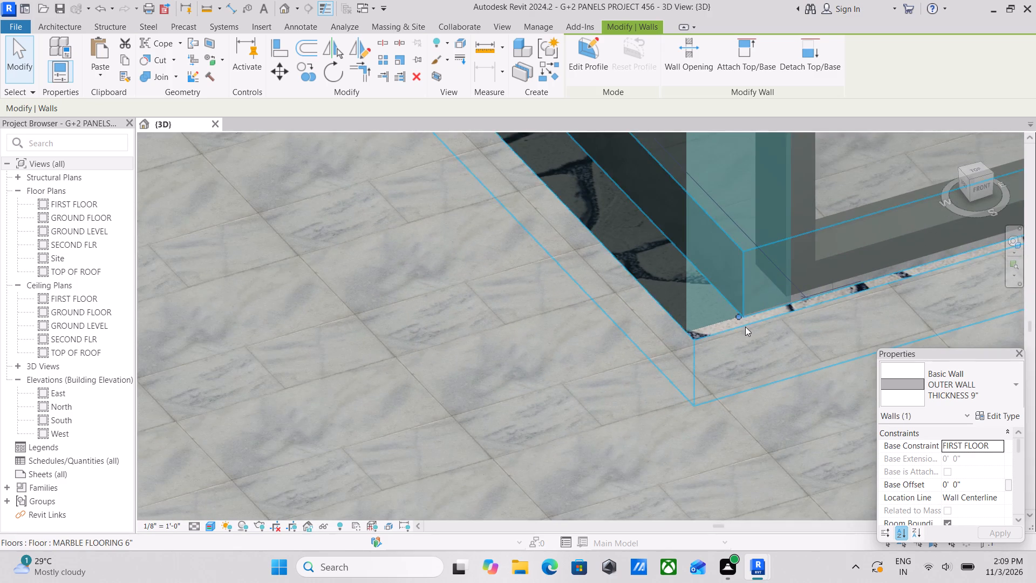
pyautogui.scroll(-4, 745, 327)
pyautogui.press('Escape')
# Examine the extended wall end, the base of the large storefront and the overhanging first-floor slab in 3D.
pyautogui.scroll(-5, 783, 325)
pyautogui.keyDown('shift'); pyautogui.moveTo(783, 324); pyautogui.dragTo(755, 336, button='middle'); pyautogui.keyUp('shift')
pyautogui.scroll(1, 674, 350)
pyautogui.moveTo(674, 350); pyautogui.dragTo(673, 297, button='middle')
pyautogui.scroll(-2, 683, 319)
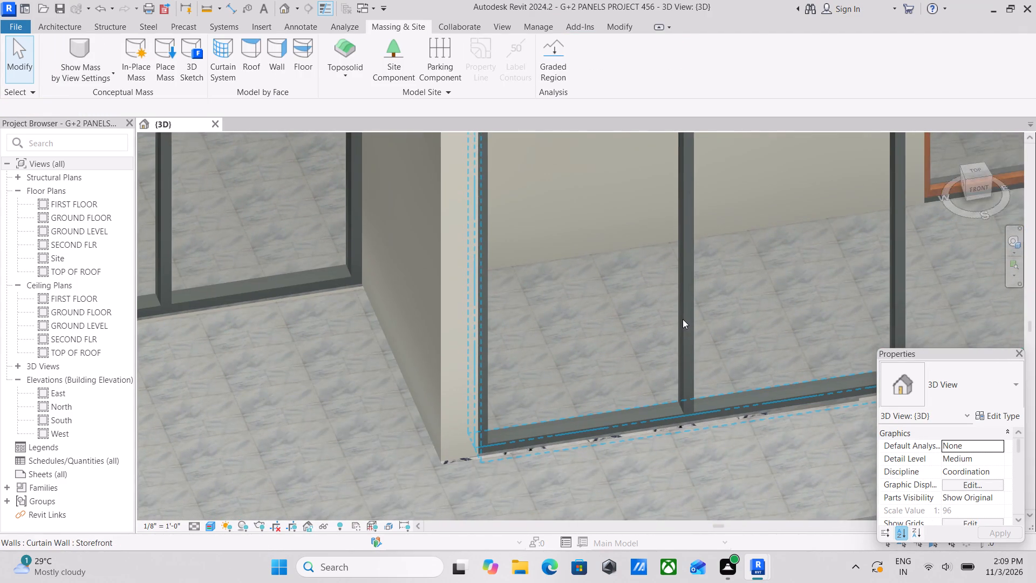
pyautogui.scroll(-7, 683, 319)
pyautogui.moveTo(721, 327); pyautogui.dragTo(725, 316, button='middle')
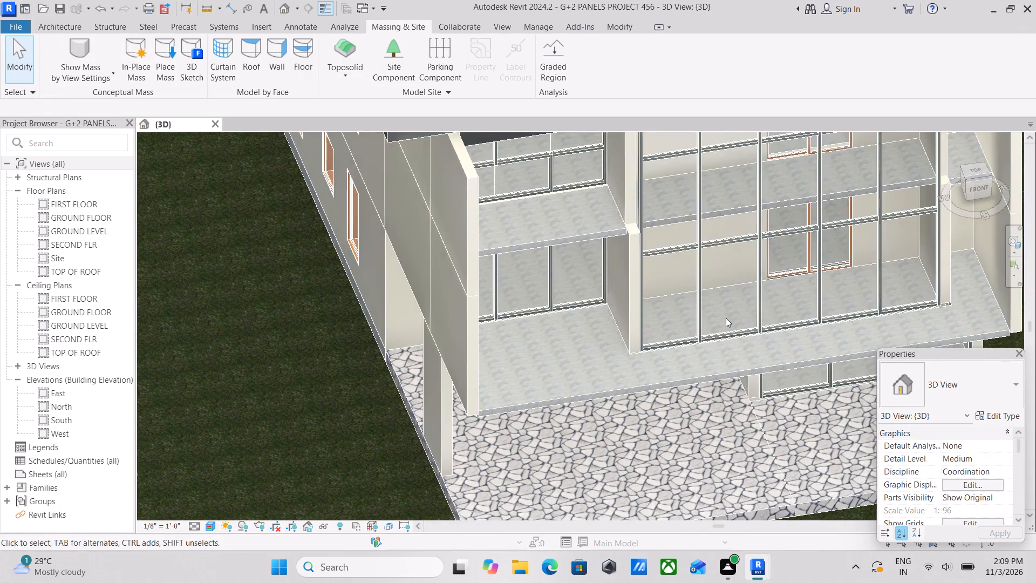
pyautogui.scroll(-2, 718, 330)
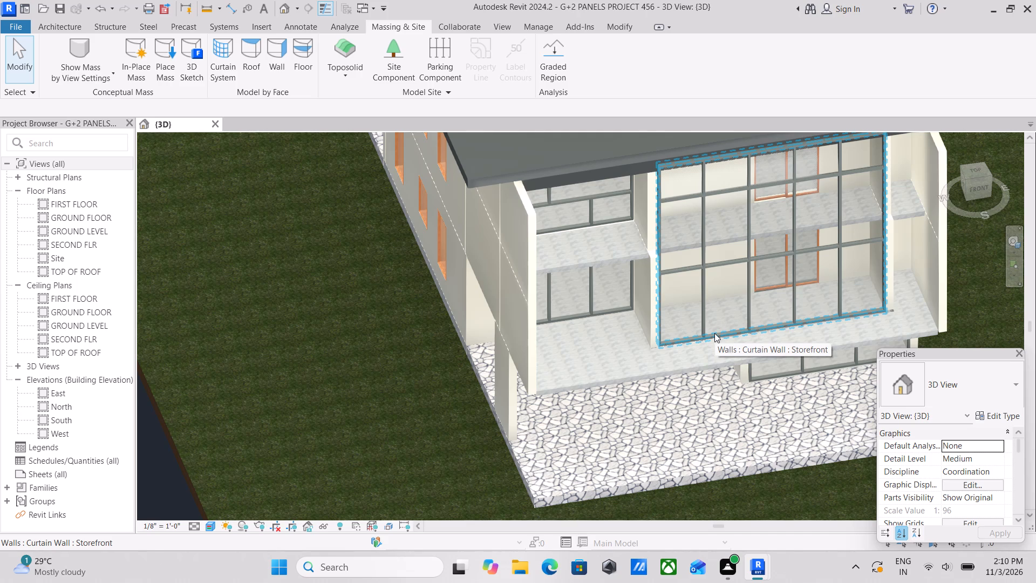
pyautogui.scroll(7, 701, 398)
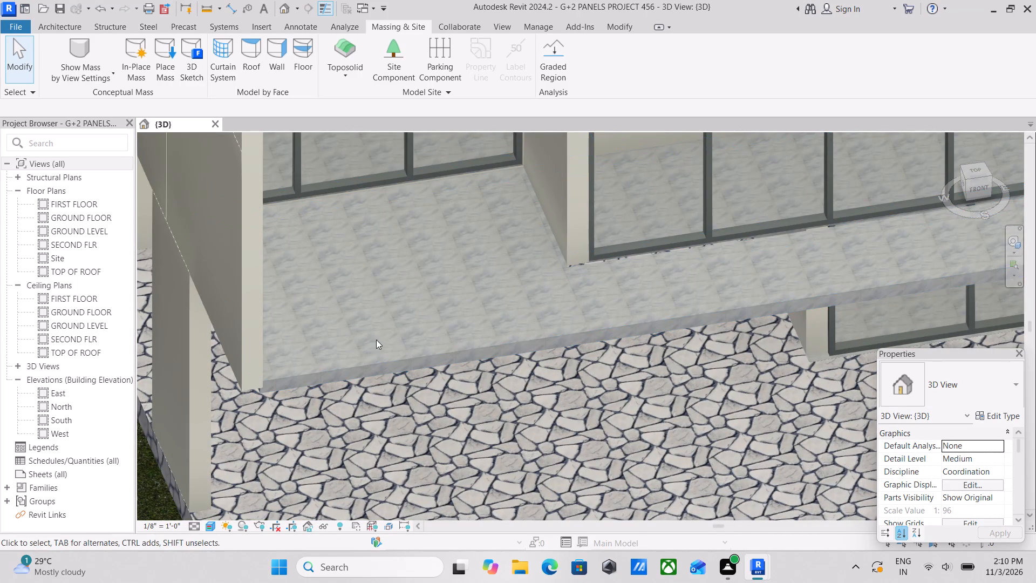
pyautogui.scroll(-4, 341, 372)
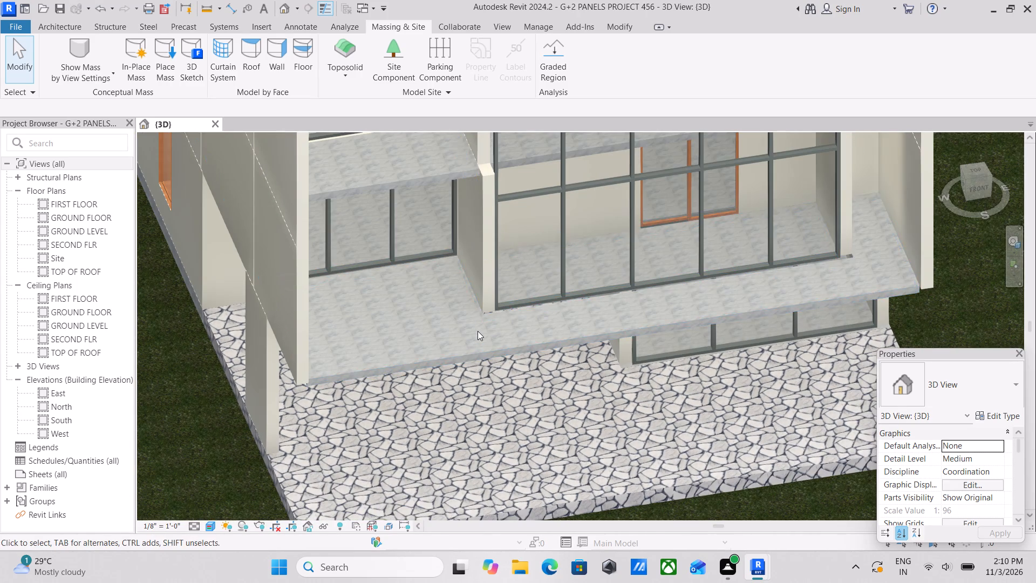
pyautogui.scroll(2, 478, 331)
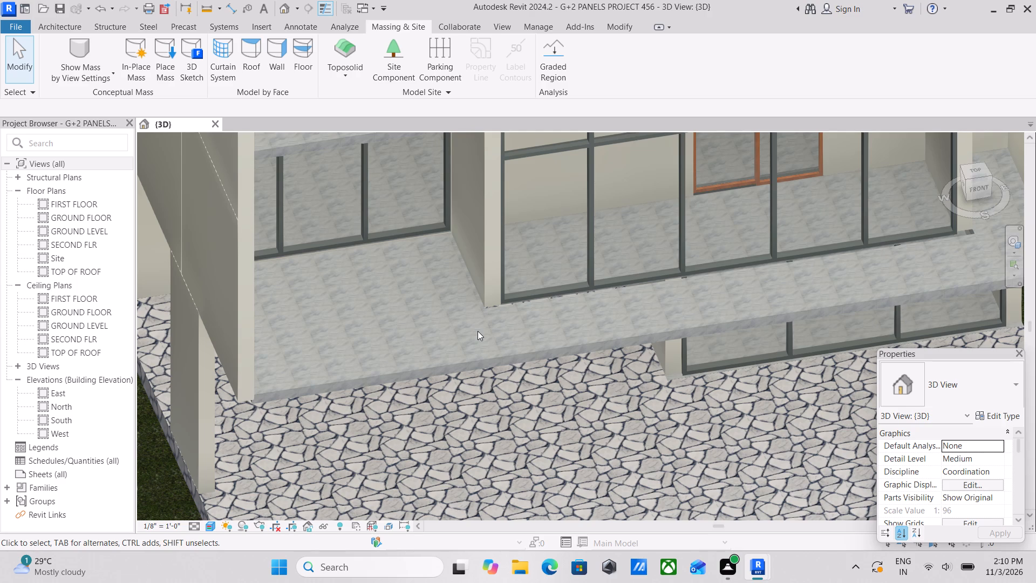
pyautogui.scroll(2, 478, 331)
pyautogui.scroll(-8, 478, 331)
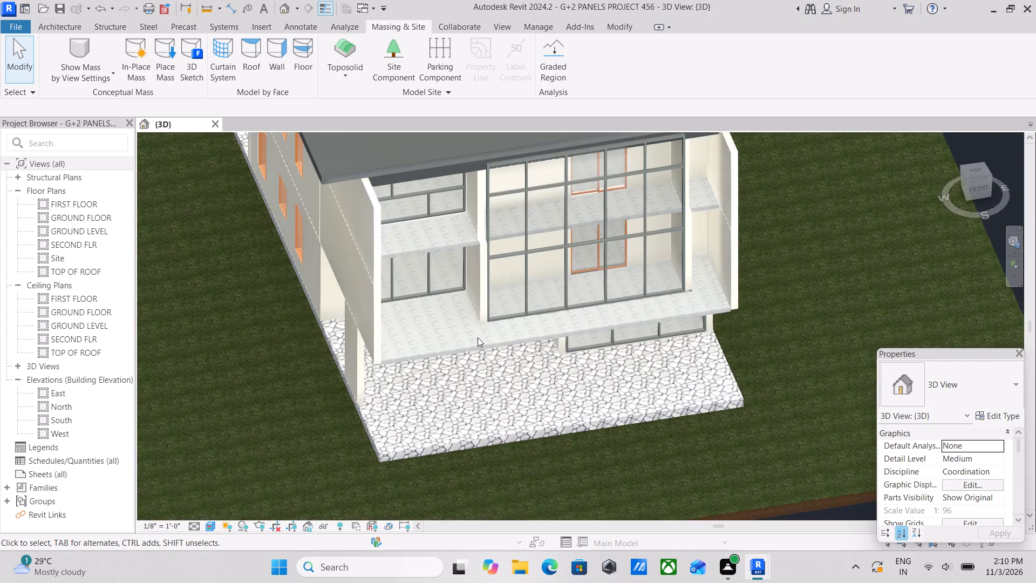
pyautogui.scroll(-1, 478, 344)
# Examine the building's side walls, the rear wall with its door and the roof overhang in 3D.
pyautogui.keyDown('shift'); pyautogui.moveTo(477, 345); pyautogui.dragTo(598, 238, button='middle'); pyautogui.keyUp('shift')
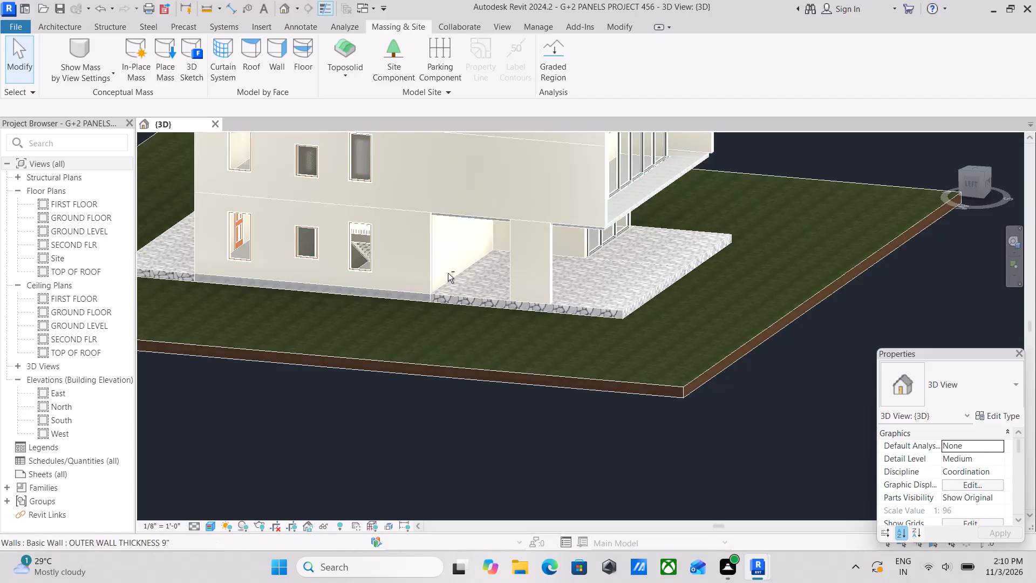
pyautogui.keyDown('shift'); pyautogui.moveTo(448, 273); pyautogui.dragTo(572, 227, button='middle'); pyautogui.keyUp('shift')
pyautogui.moveTo(222, 255); pyautogui.dragTo(451, 345, button='middle')
pyautogui.keyDown('shift'); pyautogui.moveTo(392, 311); pyautogui.dragTo(441, 334, button='middle'); pyautogui.keyUp('shift')
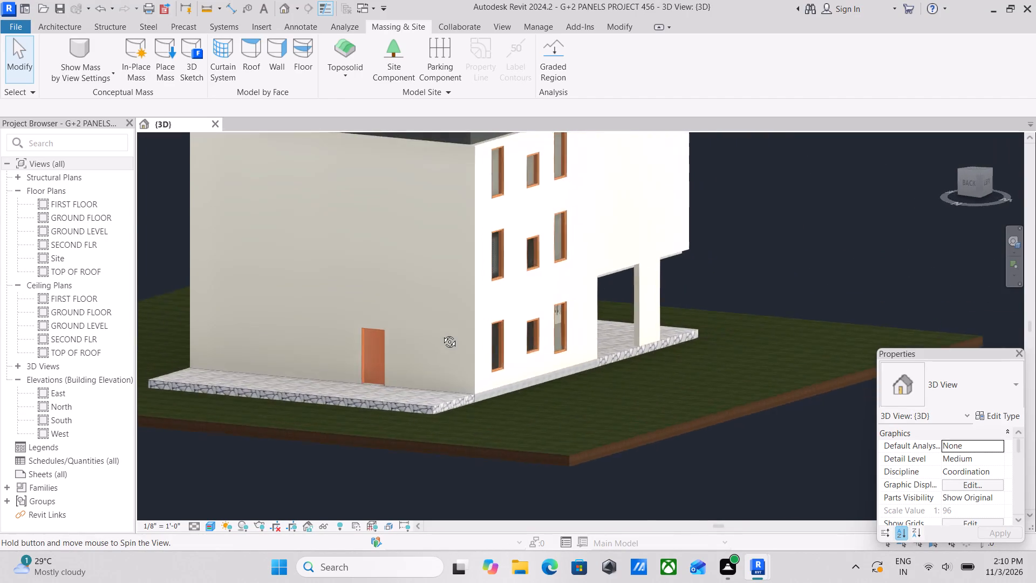
pyautogui.keyDown('shift'); pyautogui.moveTo(441, 334); pyautogui.dragTo(538, 360, button='middle'); pyautogui.keyUp('shift')
pyautogui.keyDown('shift'); pyautogui.moveTo(489, 335); pyautogui.dragTo(528, 361, button='middle'); pyautogui.keyUp('shift')
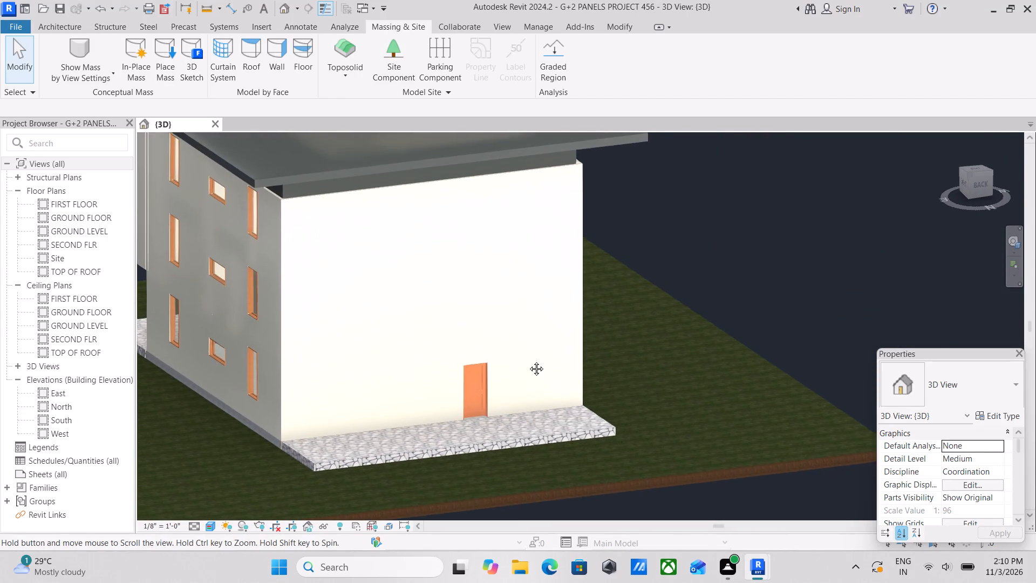
pyautogui.keyDown('shift'); pyautogui.moveTo(528, 361); pyautogui.dragTo(531, 362, button='middle'); pyautogui.keyUp('shift')
pyautogui.keyDown('shift'); pyautogui.moveTo(521, 352); pyautogui.dragTo(585, 388, button='middle'); pyautogui.keyUp('shift')
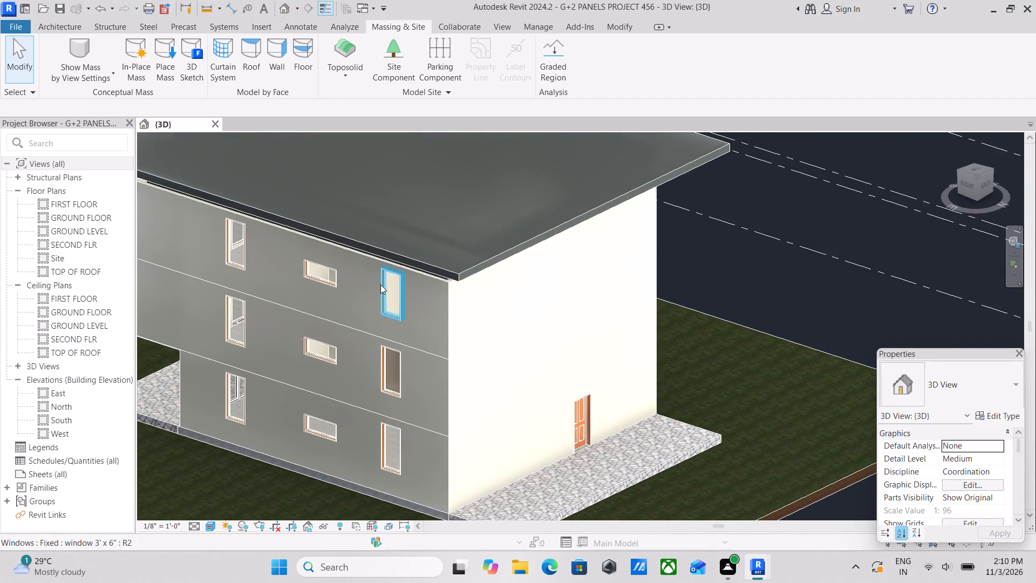
pyautogui.scroll(-2, 381, 287)
pyautogui.keyDown('shift'); pyautogui.moveTo(406, 327); pyautogui.dragTo(612, 426, button='middle'); pyautogui.keyUp('shift')
pyautogui.moveTo(486, 284); pyautogui.dragTo(489, 287, button='middle')
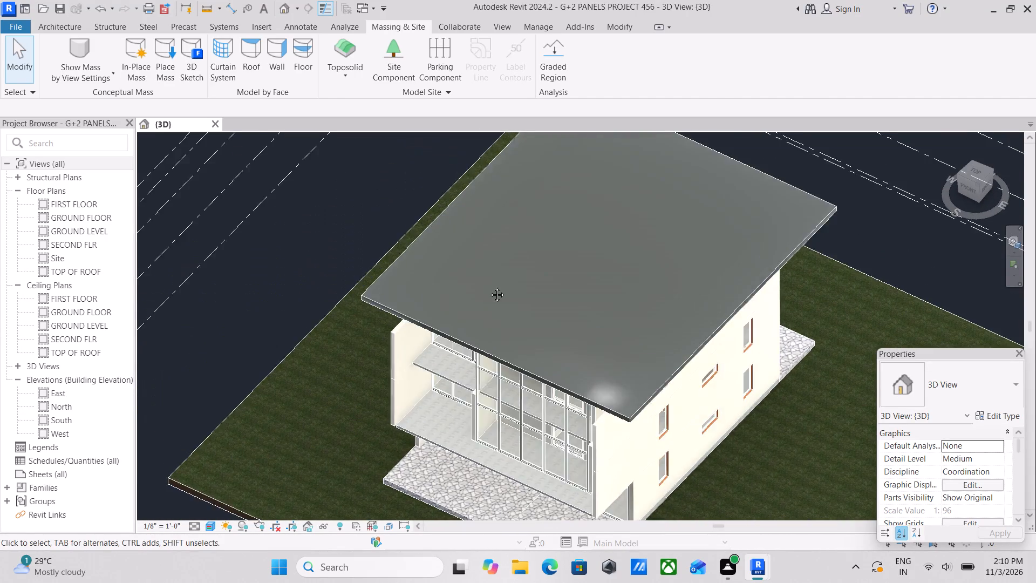
pyautogui.moveTo(489, 287); pyautogui.dragTo(555, 365, button='middle')
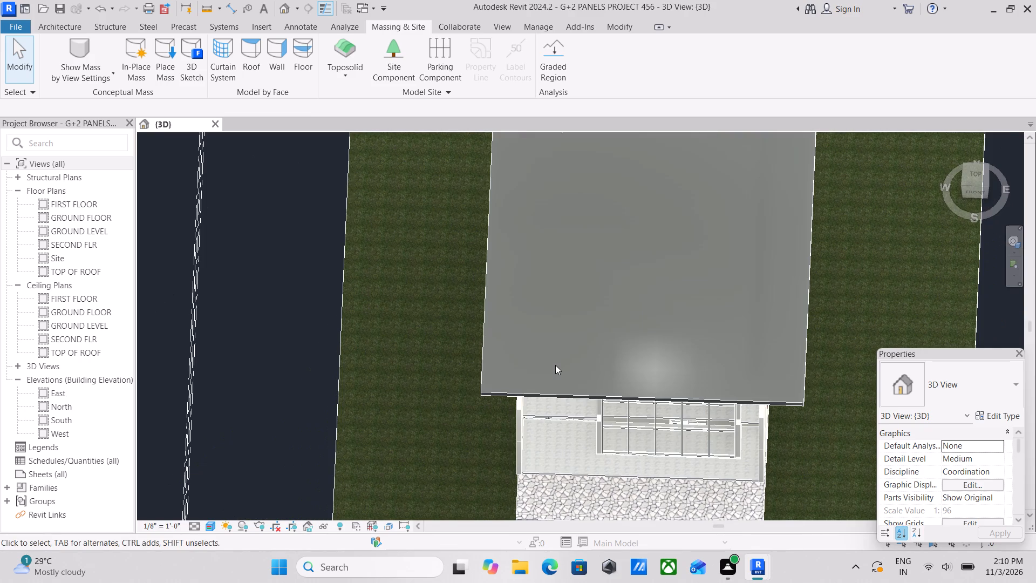
# Examine the roof's front edge and the storefronts and slabs projecting beyond it from above.
pyautogui.scroll(-1, 617, 305)
pyautogui.scroll(4, 625, 352)
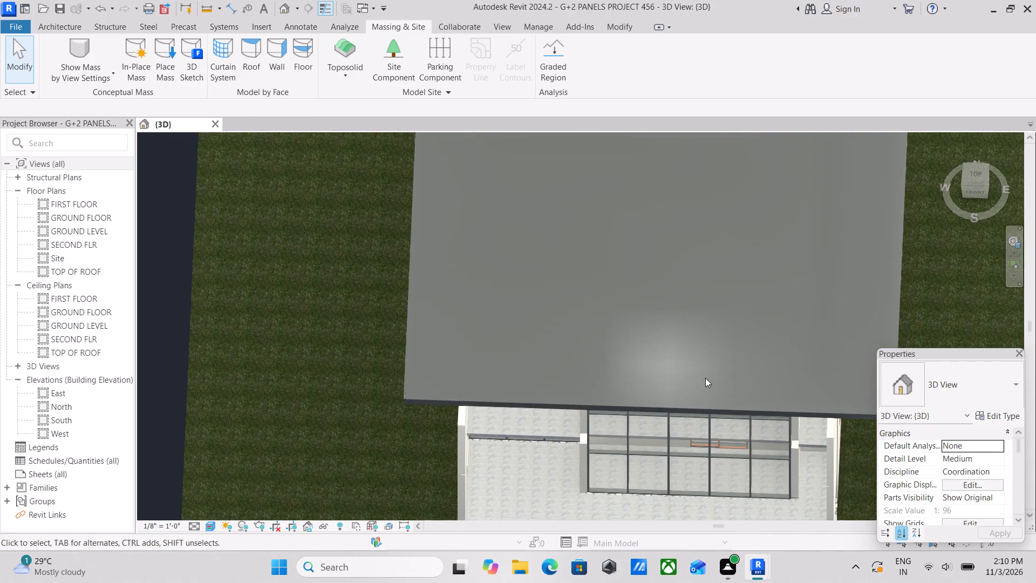
pyautogui.scroll(-2, 705, 378)
pyautogui.moveTo(701, 313); pyautogui.dragTo(539, 330, button='middle')
pyautogui.scroll(5, 542, 360)
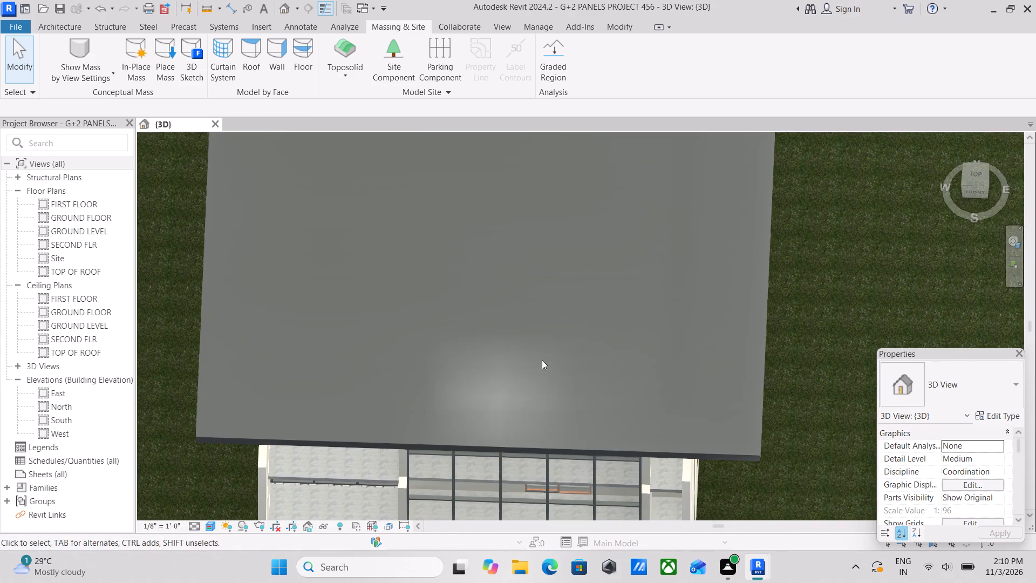
pyautogui.scroll(-1, 542, 360)
pyautogui.moveTo(542, 360); pyautogui.dragTo(392, 413, button='middle')
pyautogui.moveTo(453, 355); pyautogui.dragTo(469, 275, button='middle')
pyautogui.scroll(-1, 508, 349)
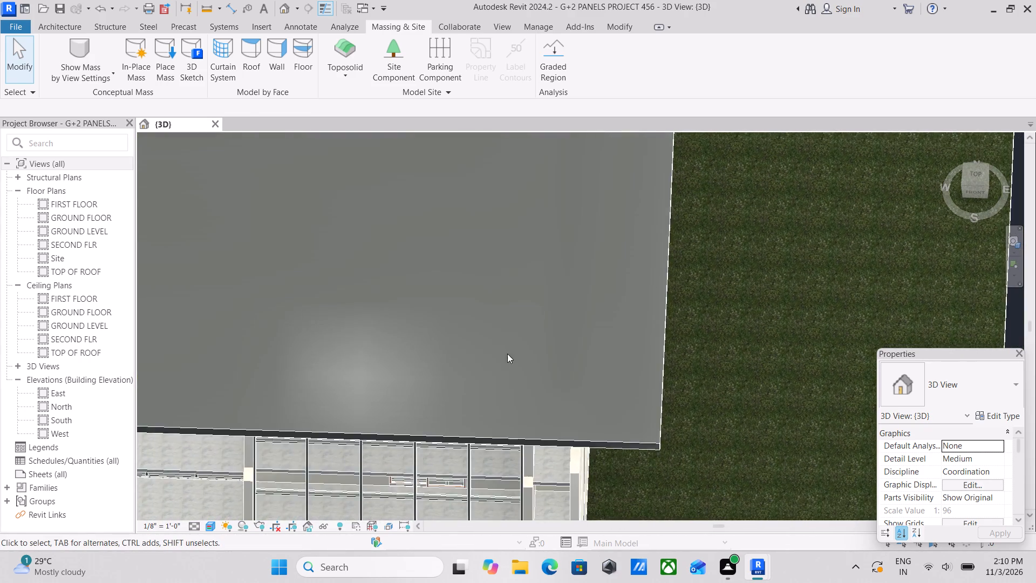
pyautogui.scroll(-3, 507, 354)
pyautogui.keyDown('shift'); pyautogui.moveTo(504, 385); pyautogui.dragTo(533, 299, button='middle'); pyautogui.keyUp('shift')
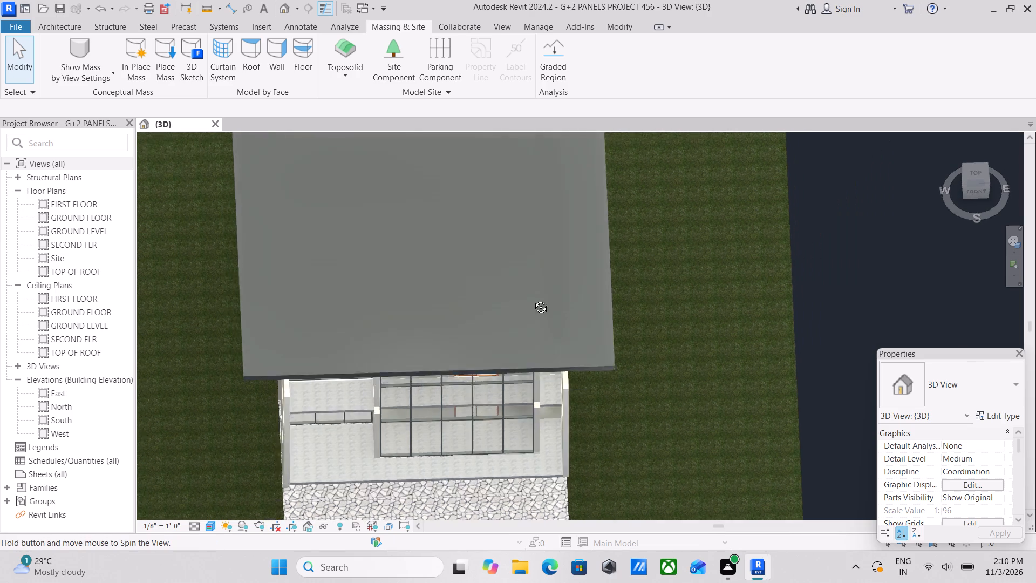
pyautogui.keyDown('shift'); pyautogui.moveTo(533, 299); pyautogui.dragTo(571, 185, button='middle'); pyautogui.keyUp('shift')
# Examine the front corner, the overhanging first-floor slab, the ground-floor storefront and the side wall's openings in 3D.
pyautogui.scroll(1, 533, 290)
pyautogui.keyDown('shift'); pyautogui.moveTo(533, 290); pyautogui.dragTo(503, 238, button='middle'); pyautogui.keyUp('shift')
pyautogui.scroll(-1, 502, 238)
pyautogui.moveTo(523, 270); pyautogui.dragTo(576, 307, button='middle')
pyautogui.scroll(3, 573, 312)
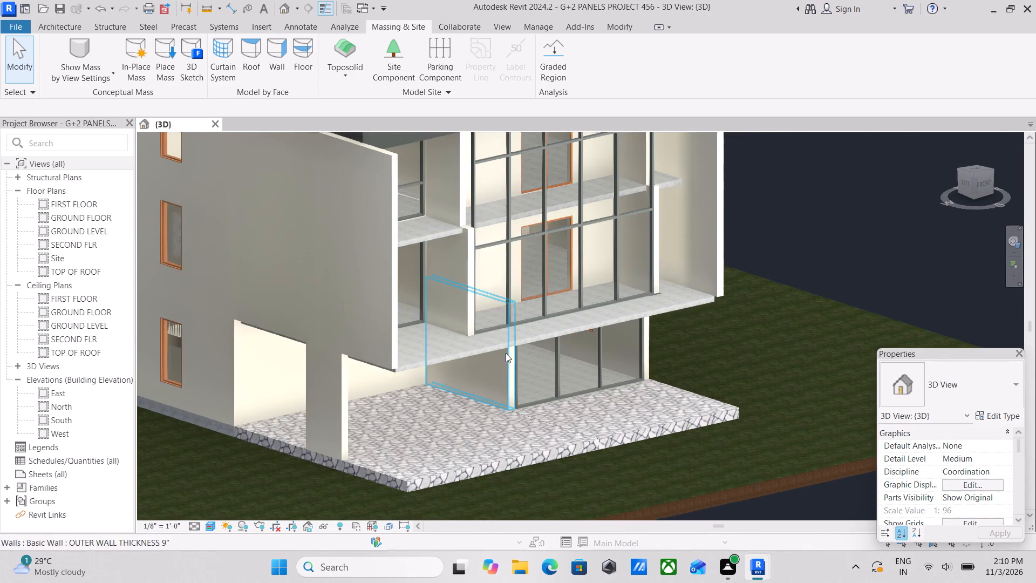
pyautogui.scroll(3, 427, 331)
pyautogui.moveTo(425, 340); pyautogui.dragTo(437, 344, button='middle')
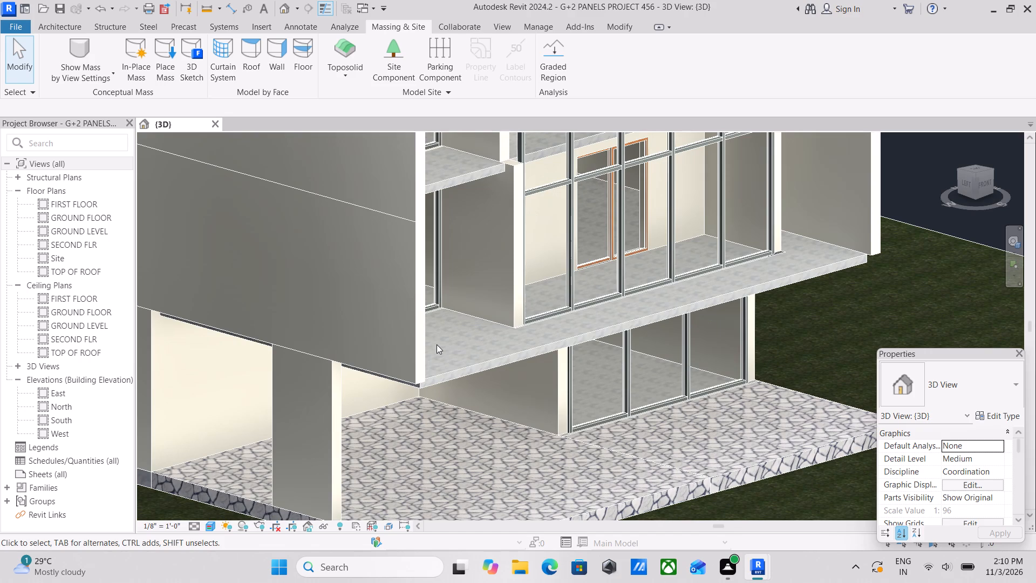
pyautogui.moveTo(437, 344); pyautogui.dragTo(433, 381, button='middle')
pyautogui.scroll(-1, 766, 345)
pyautogui.moveTo(762, 348); pyautogui.dragTo(745, 375, button='middle')
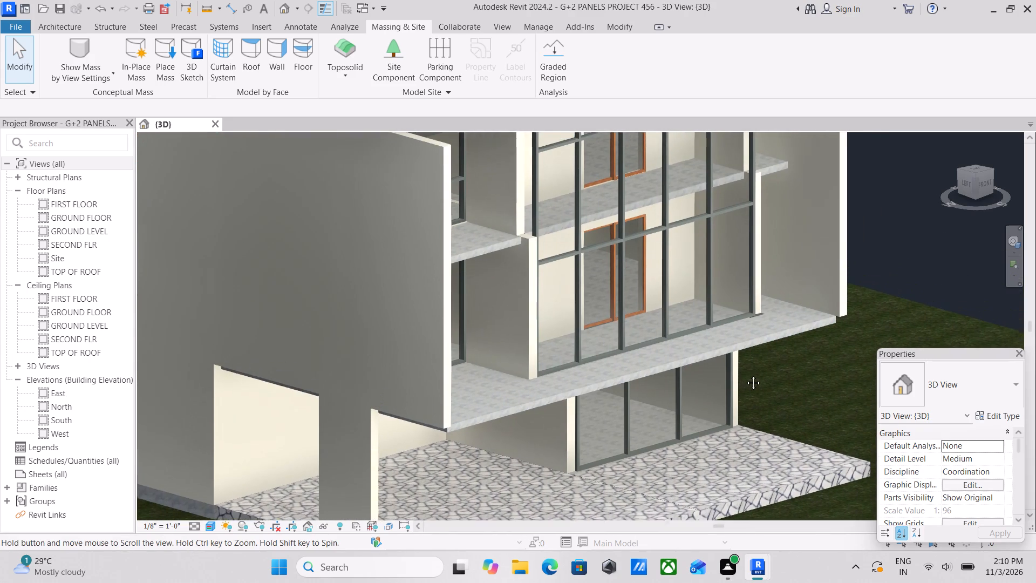
pyautogui.moveTo(745, 375); pyautogui.dragTo(745, 375, button='middle')
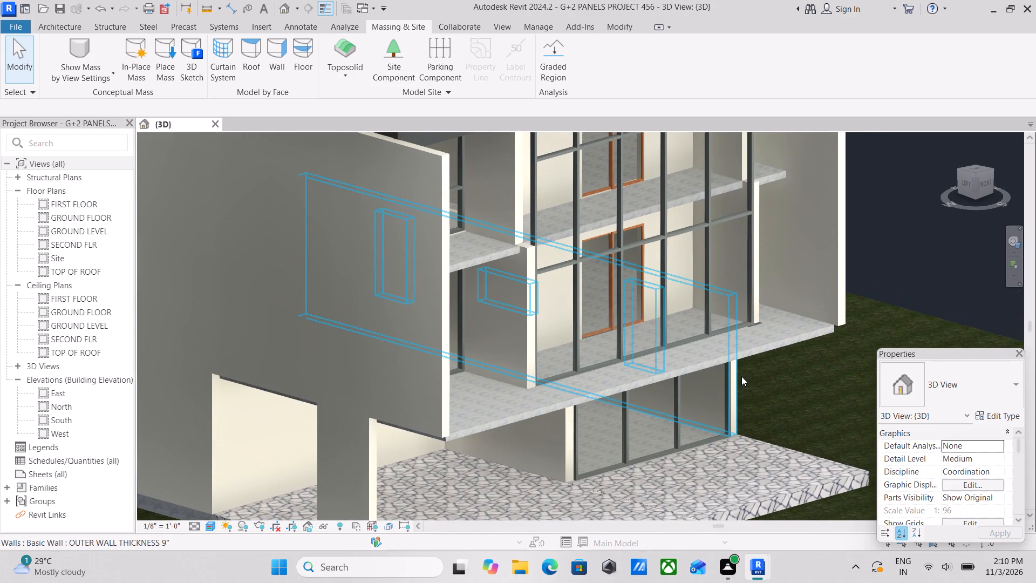
pyautogui.scroll(-4, 620, 352)
pyautogui.moveTo(596, 344); pyautogui.dragTo(627, 386, button='middle')
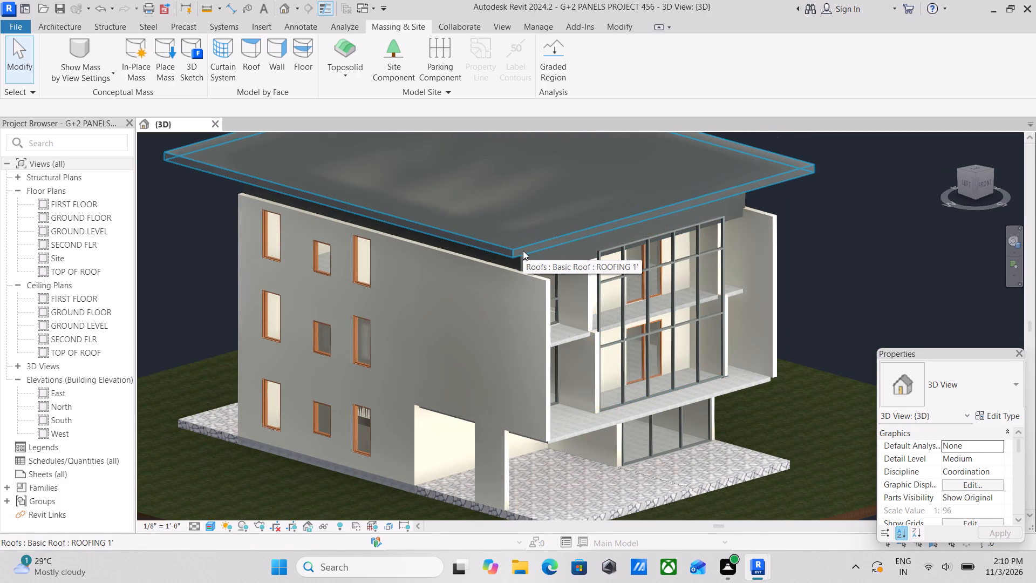
# Extend the end of the second-floor outer wall beside the large storefront to the end face of the first-floor wall below.
pyautogui.scroll(3, 534, 311)
pyautogui.scroll(3, 647, 392)
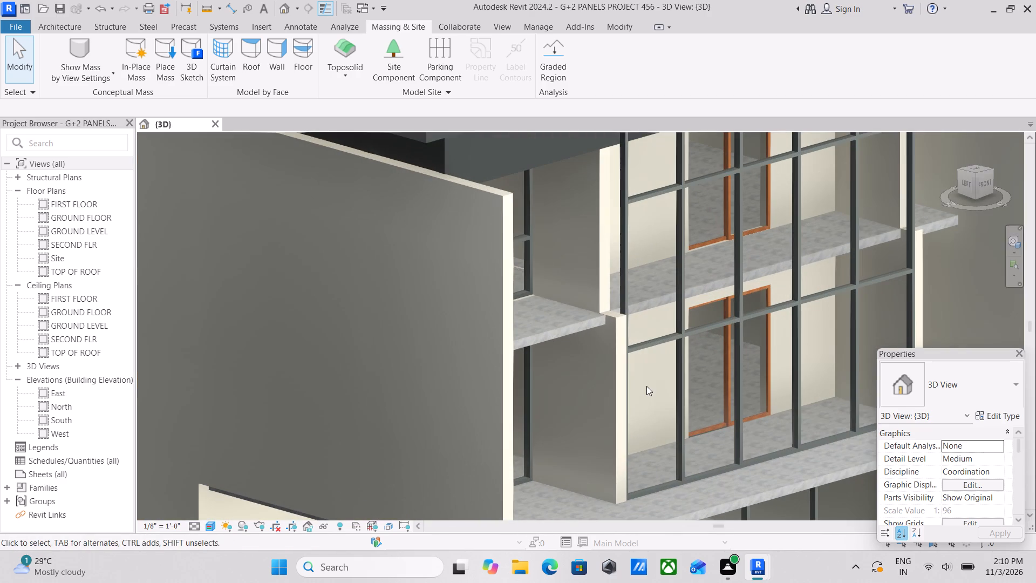
pyautogui.scroll(2, 568, 255)
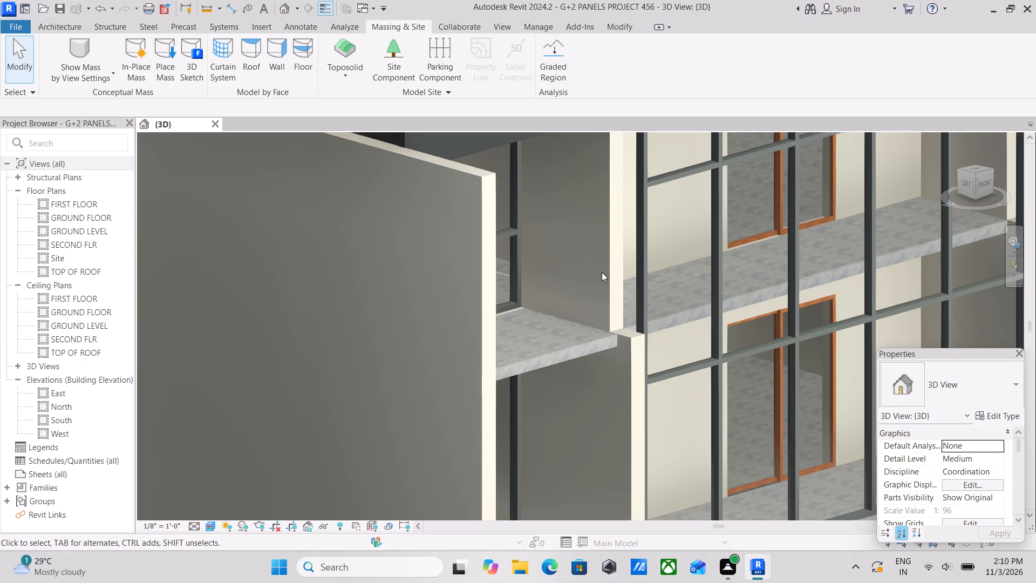
pyautogui.click(615, 270)
pyautogui.scroll(3, 615, 328)
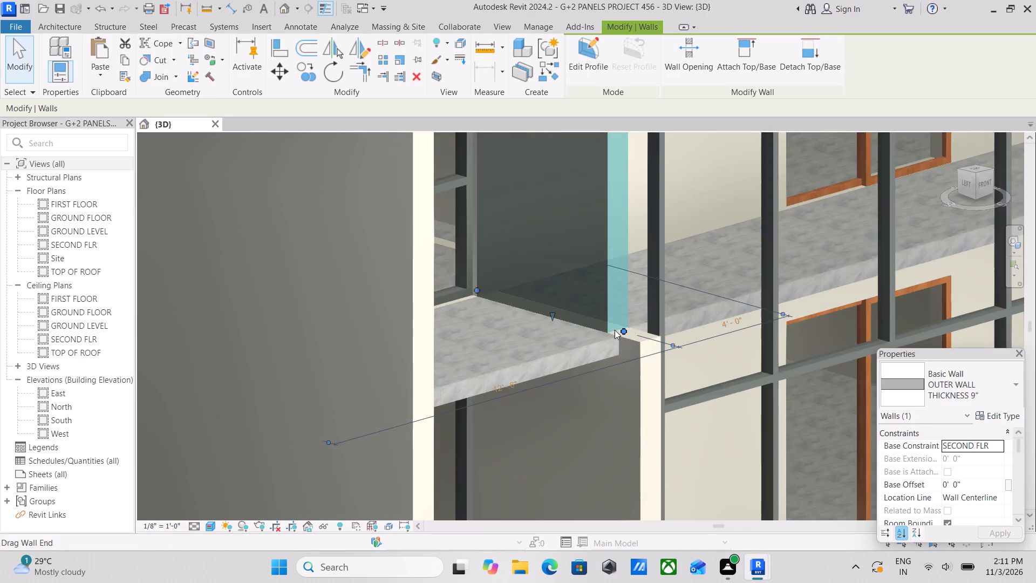
pyautogui.scroll(7, 615, 330)
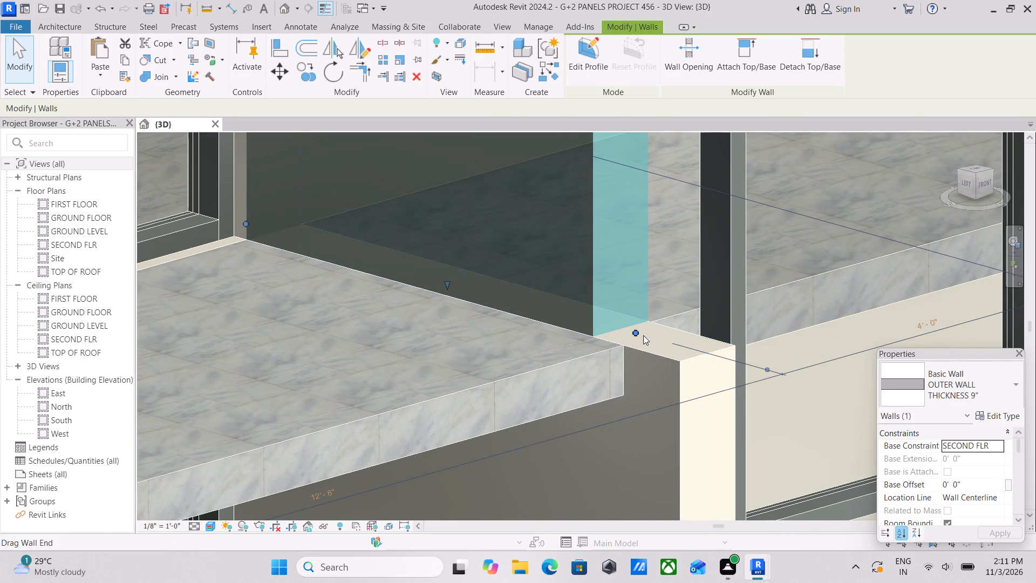
pyautogui.moveTo(637, 330); pyautogui.dragTo(672, 349)
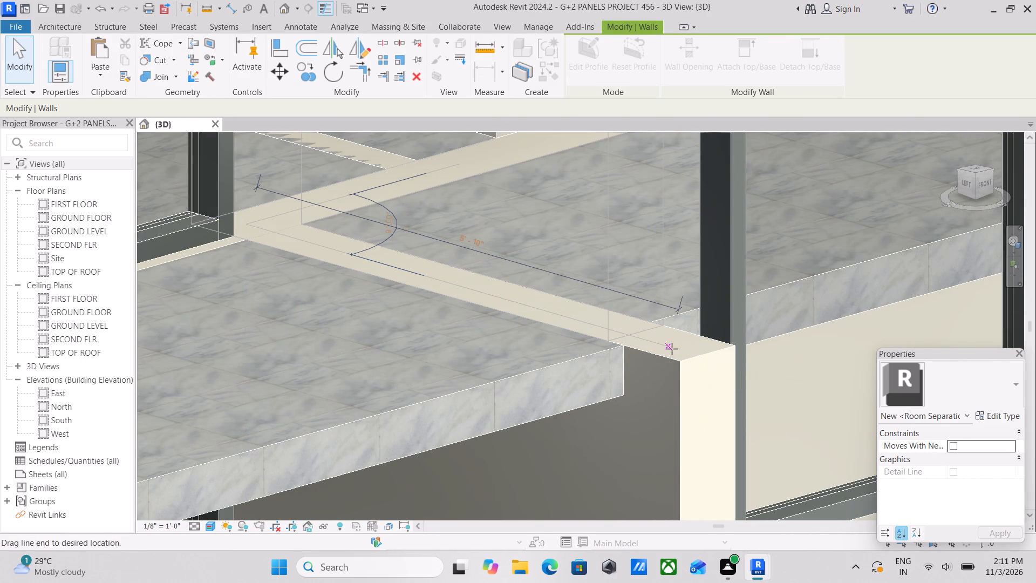
pyautogui.moveTo(672, 349); pyautogui.dragTo(699, 356)
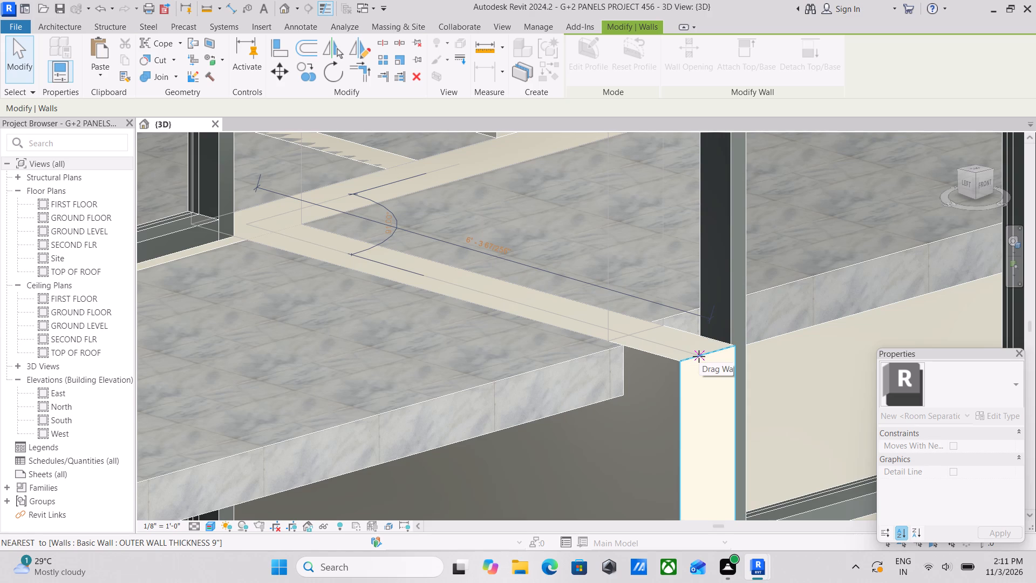
pyautogui.moveTo(699, 356); pyautogui.dragTo(699, 356)
pyautogui.scroll(-3, 711, 353)
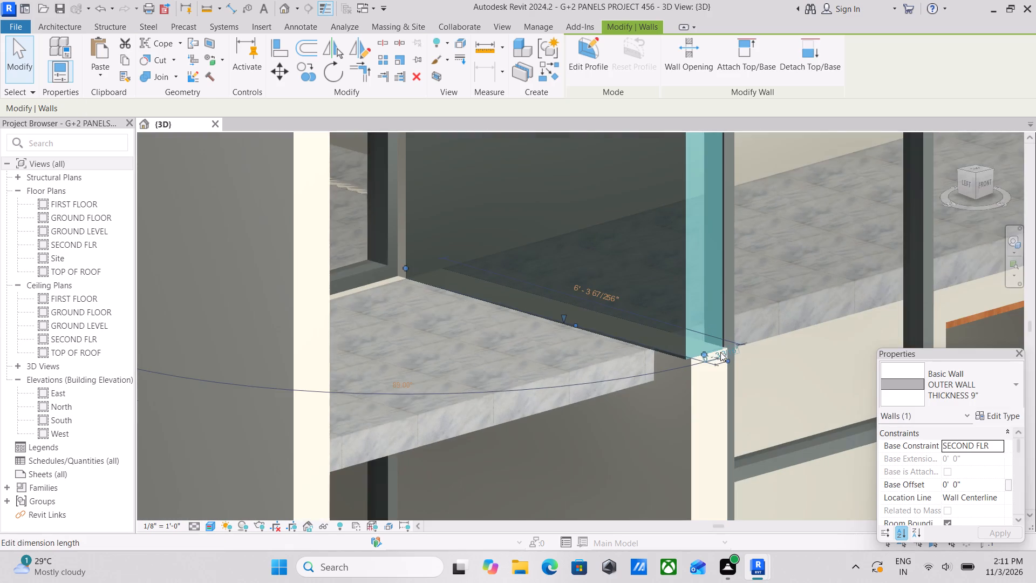
pyautogui.scroll(-6, 733, 352)
pyautogui.press('Escape')
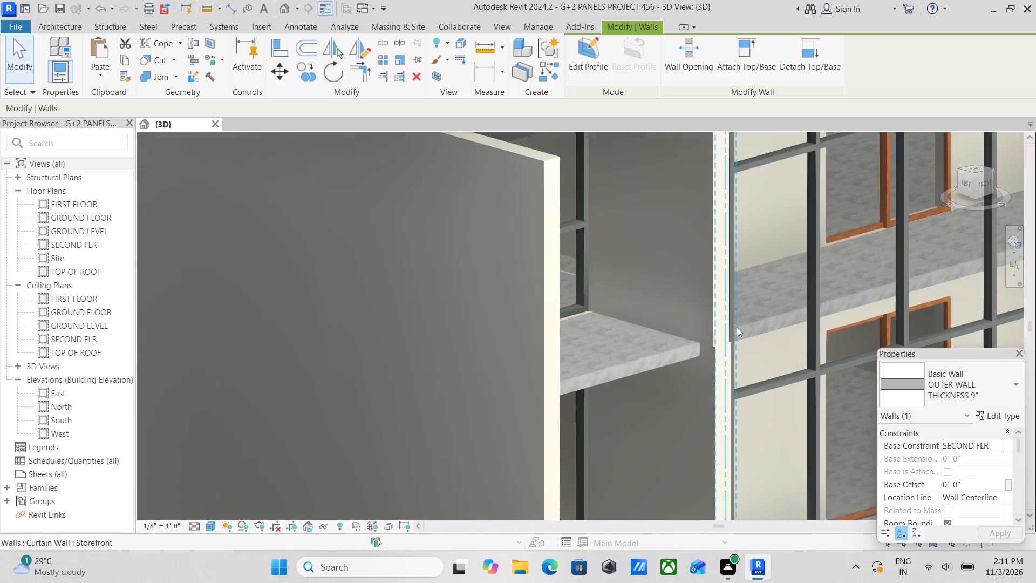
# Examine the second-floor outer wall's end beside the large storefront from several sides, including the roof edge and floor slab around it.
pyautogui.scroll(-2, 742, 333)
pyautogui.keyDown('shift'); pyautogui.moveTo(737, 330); pyautogui.dragTo(644, 340, button='middle'); pyautogui.keyUp('shift')
pyautogui.moveTo(642, 338); pyautogui.dragTo(664, 291, button='middle')
pyautogui.keyDown('shift'); pyautogui.moveTo(564, 318); pyautogui.dragTo(643, 370, button='middle'); pyautogui.keyUp('shift')
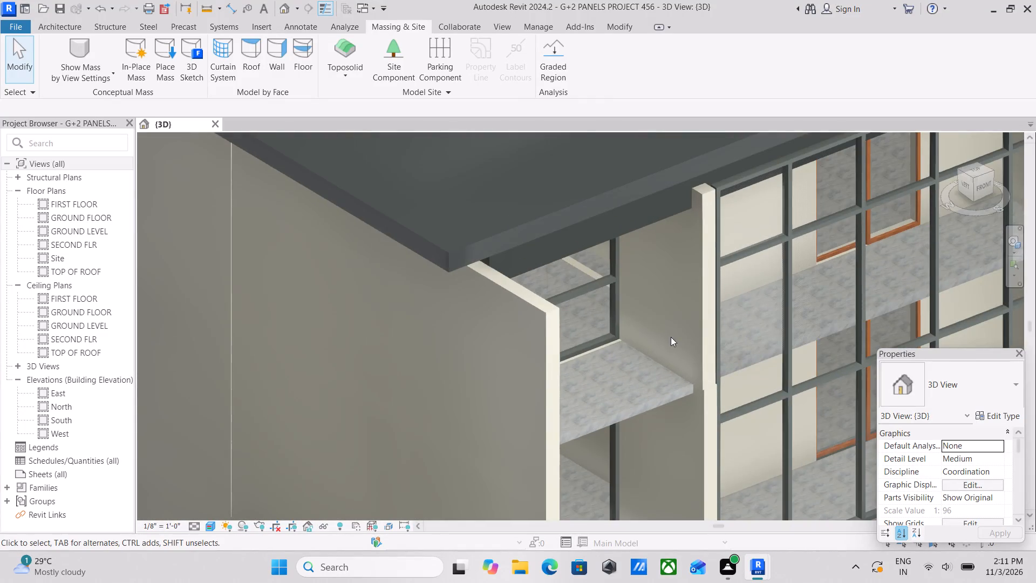
pyautogui.scroll(3, 652, 332)
pyautogui.click(731, 313)
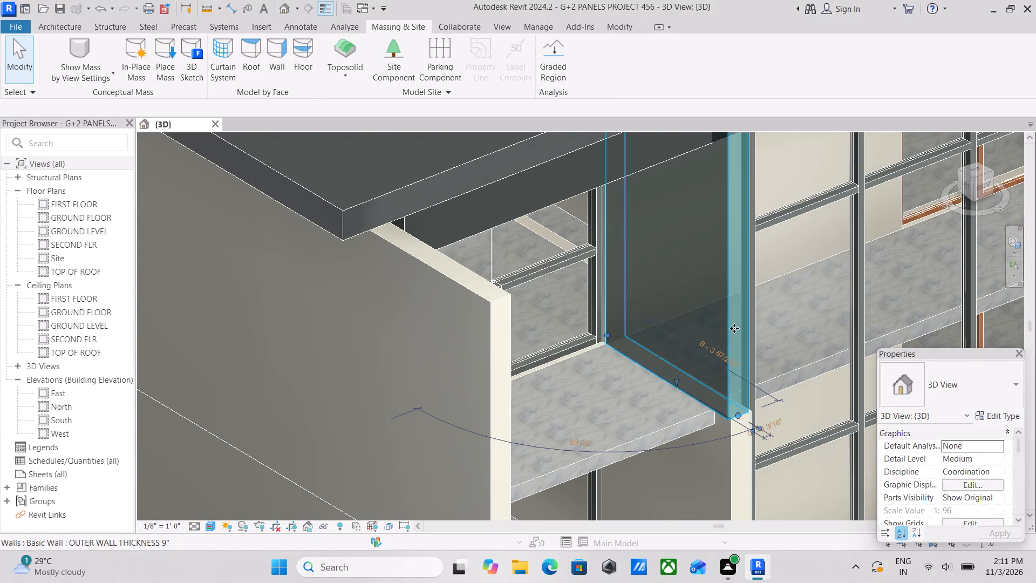
pyautogui.scroll(-1, 739, 341)
pyautogui.moveTo(738, 341); pyautogui.dragTo(697, 355, button='middle')
pyautogui.scroll(-1, 701, 357)
pyautogui.keyDown('shift'); pyautogui.moveTo(701, 357); pyautogui.dragTo(719, 360, button='middle'); pyautogui.keyUp('shift')
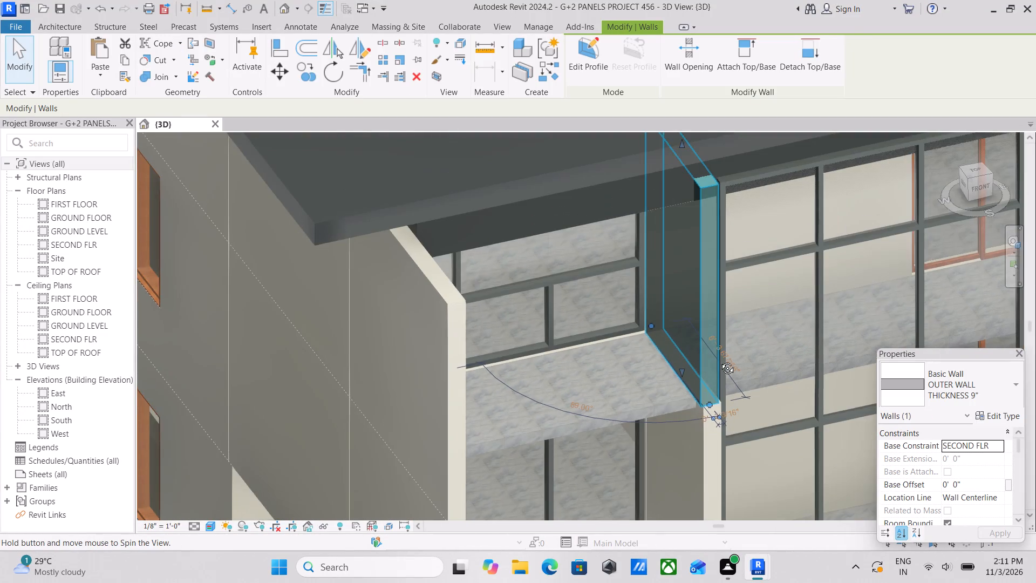
pyautogui.keyDown('shift'); pyautogui.moveTo(719, 360); pyautogui.dragTo(785, 322, button='middle'); pyautogui.keyUp('shift')
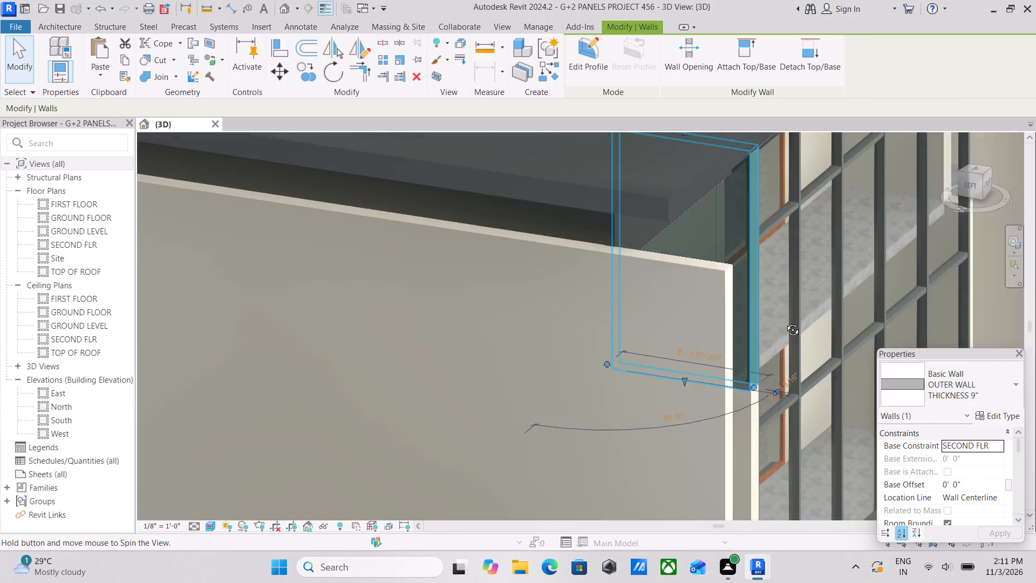
pyautogui.keyDown('shift'); pyautogui.moveTo(785, 322); pyautogui.dragTo(677, 346, button='middle'); pyautogui.keyUp('shift')
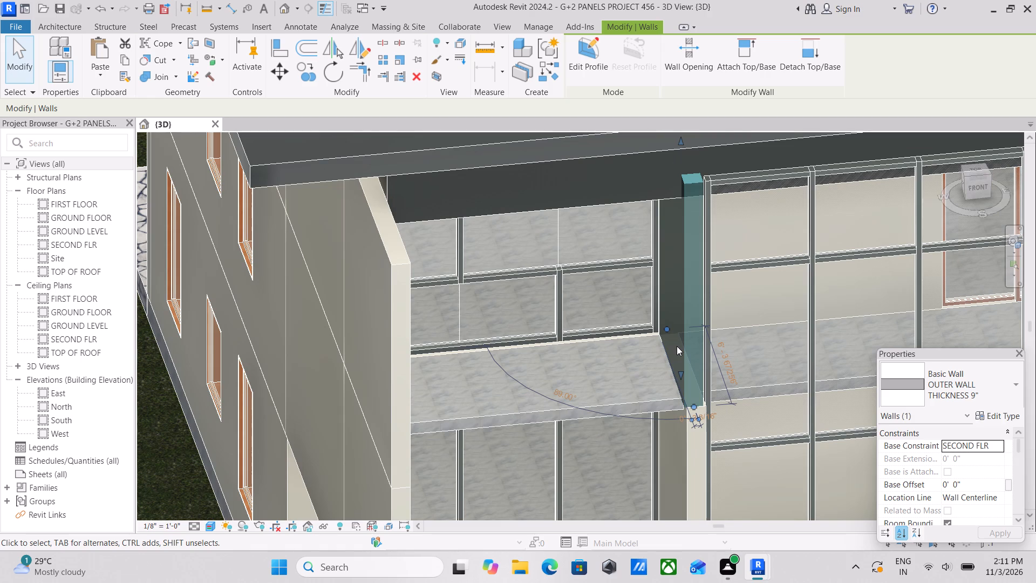
pyautogui.keyDown('shift'); pyautogui.moveTo(700, 382); pyautogui.dragTo(648, 372, button='middle'); pyautogui.keyUp('shift')
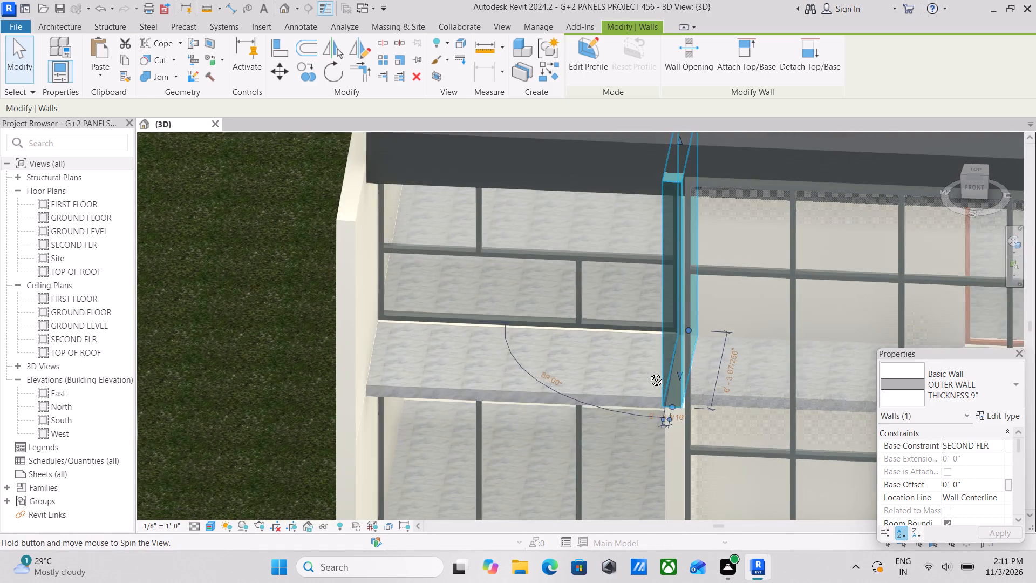
pyautogui.keyDown('shift'); pyautogui.moveTo(648, 372); pyautogui.dragTo(630, 383, button='middle'); pyautogui.keyUp('shift')
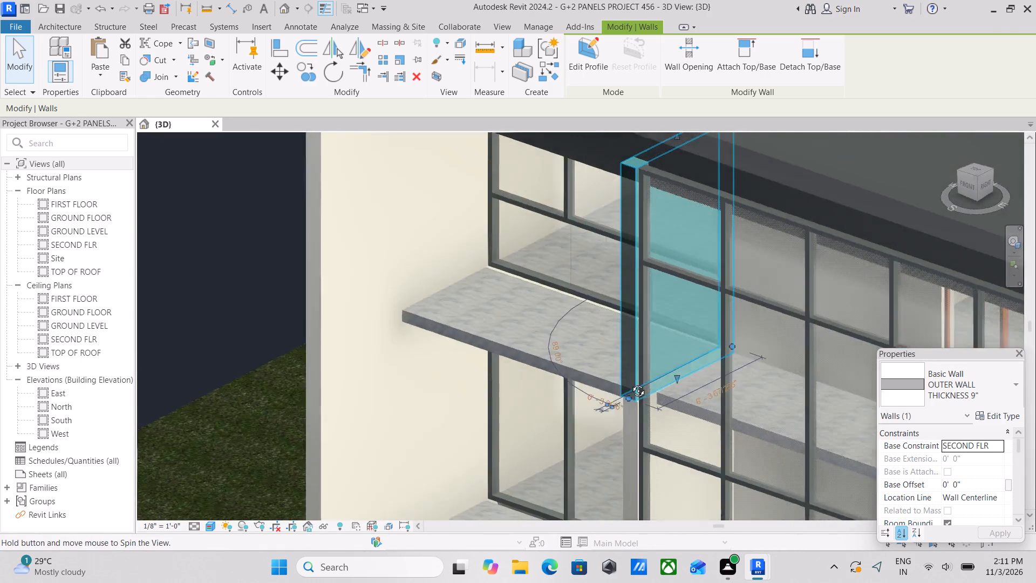
pyautogui.keyDown('shift'); pyautogui.moveTo(630, 383); pyautogui.dragTo(791, 360, button='middle'); pyautogui.keyUp('shift')
pyautogui.keyDown('shift'); pyautogui.scroll(1, 791, 360); pyautogui.keyUp('shift')
pyautogui.scroll(3, 728, 403)
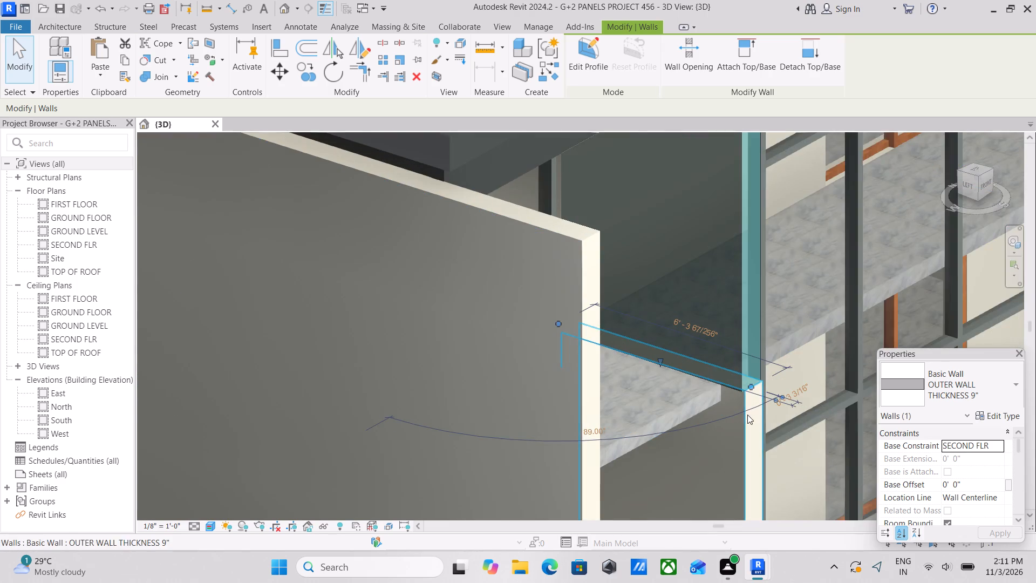
# Inspect the joint between the second-floor and first-floor outer wall ends beside the large storefront up close and from a distance.
pyautogui.press('Escape')
pyautogui.scroll(3, 756, 400)
pyautogui.press('Escape')
pyautogui.scroll(5, 757, 395)
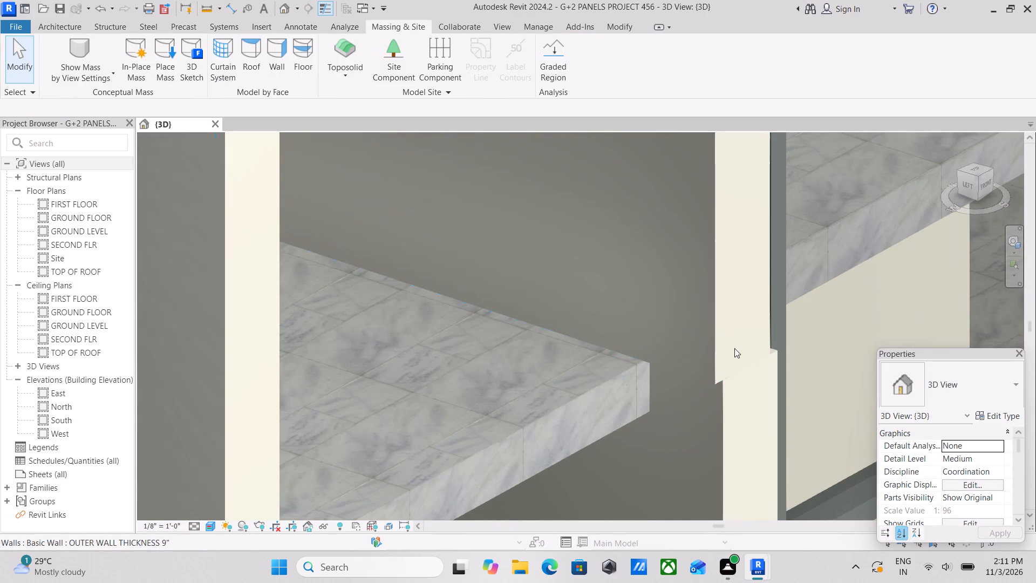
pyautogui.click(713, 317)
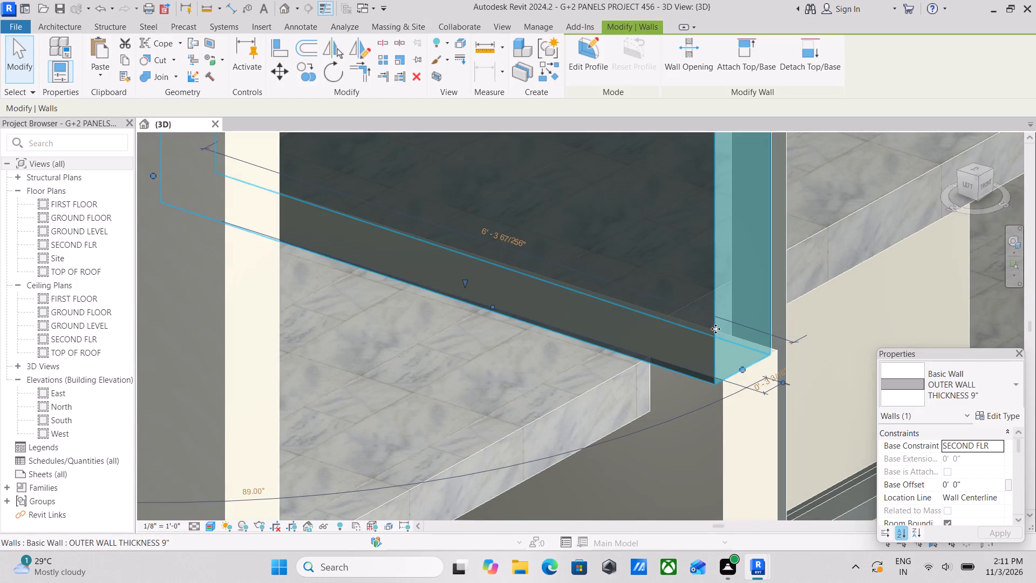
pyautogui.scroll(-5, 722, 335)
pyautogui.press('Escape')
pyautogui.scroll(-2, 719, 351)
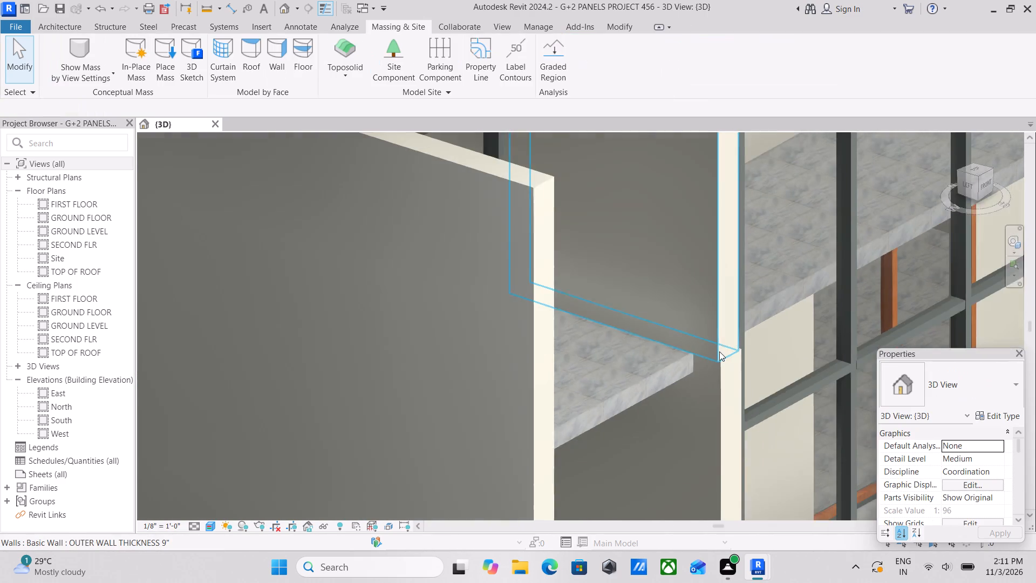
pyautogui.scroll(-4, 719, 351)
pyautogui.keyDown('shift'); pyautogui.moveTo(719, 351); pyautogui.dragTo(760, 325, button='middle'); pyautogui.keyUp('shift')
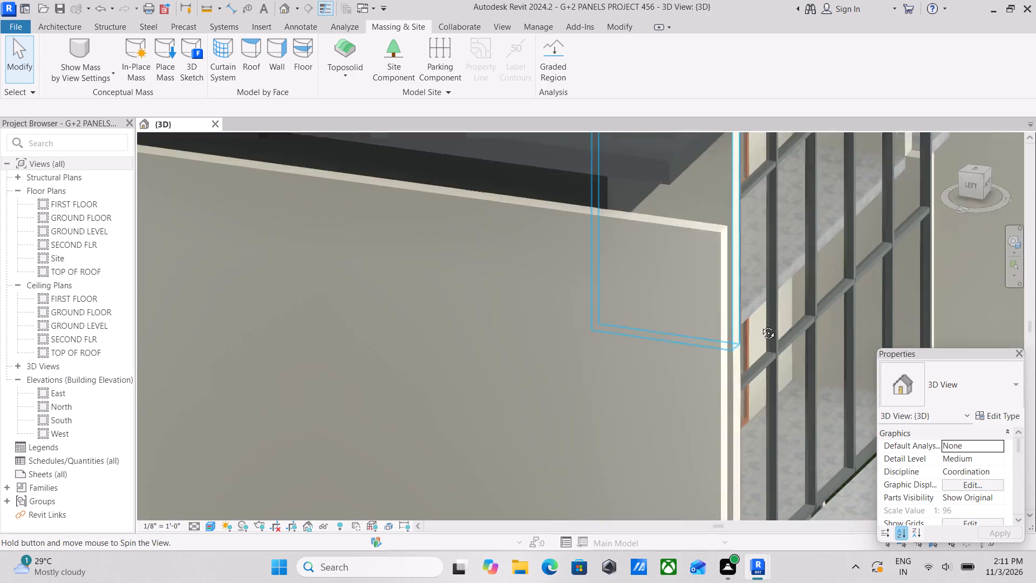
pyautogui.keyDown('shift'); pyautogui.moveTo(760, 325); pyautogui.dragTo(635, 367, button='middle'); pyautogui.keyUp('shift')
pyautogui.scroll(-6, 640, 368)
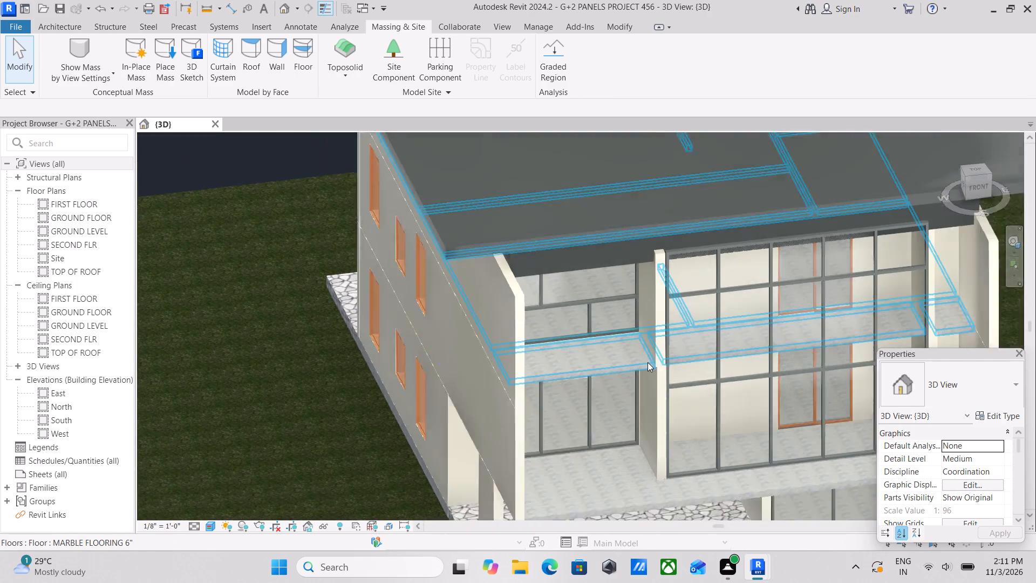
# Unpin and delete the middle mullion of the upper horizontal row in the small first-floor storefront, just below the second-floor slab.
pyautogui.keyDown('shift'); pyautogui.moveTo(647, 362); pyautogui.dragTo(612, 277, button='middle'); pyautogui.keyUp('shift')
pyautogui.scroll(2, 583, 443)
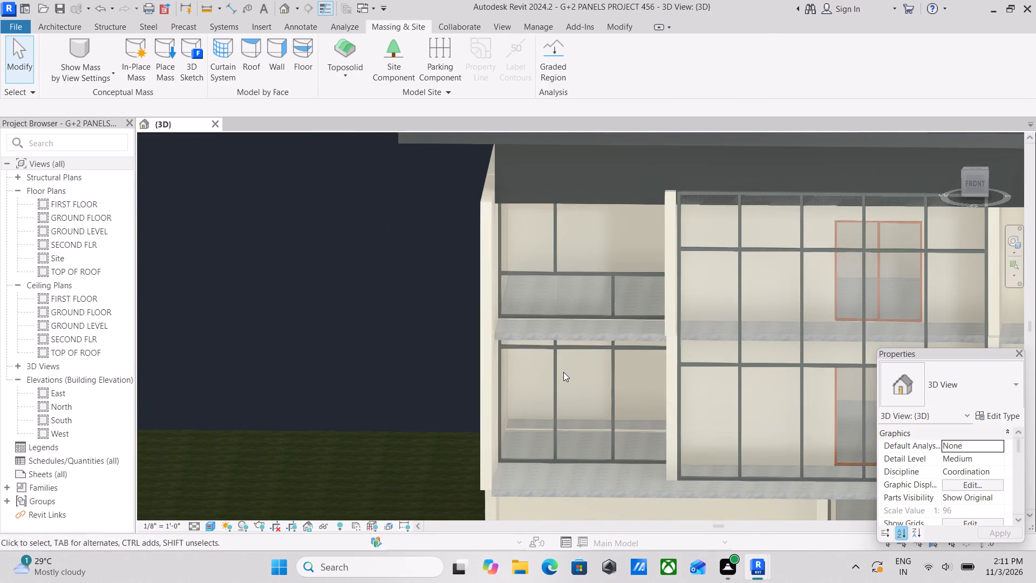
pyautogui.scroll(3, 563, 372)
pyautogui.moveTo(564, 365); pyautogui.dragTo(575, 369, button='middle')
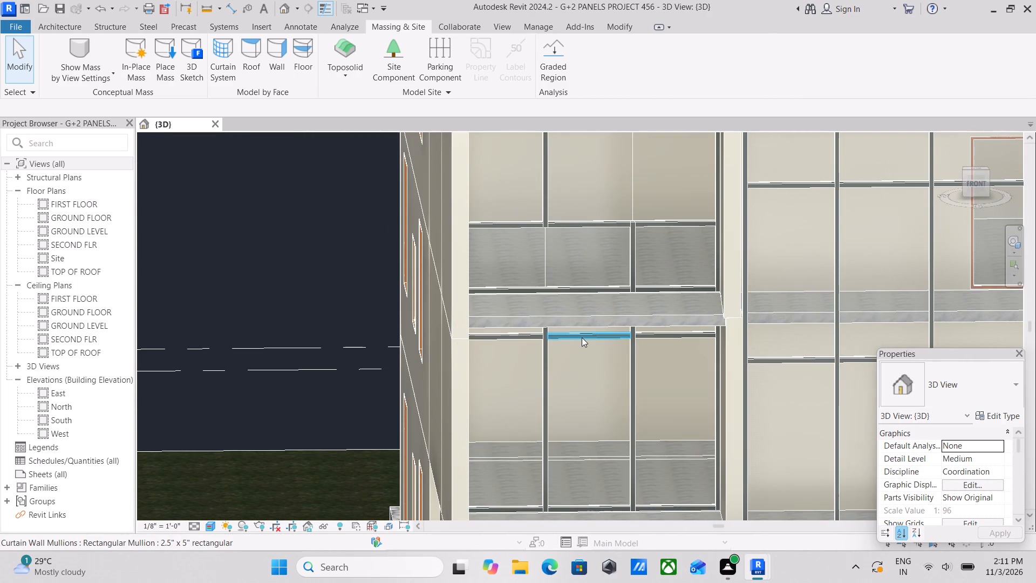
pyautogui.click(582, 337)
pyautogui.rightClick(582, 337)
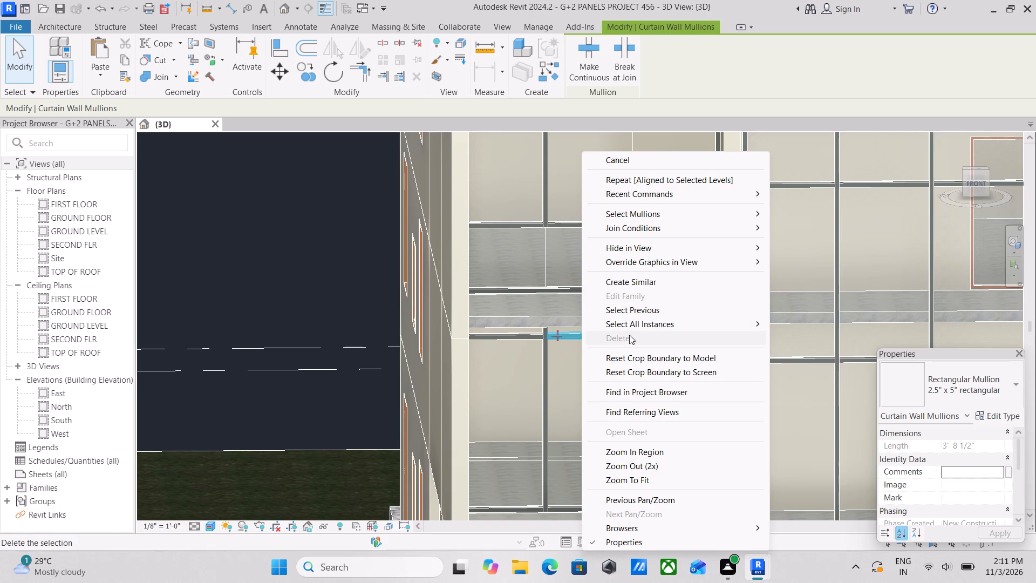
pyautogui.press('Escape')
pyautogui.scroll(1, 595, 342)
pyautogui.click(619, 308)
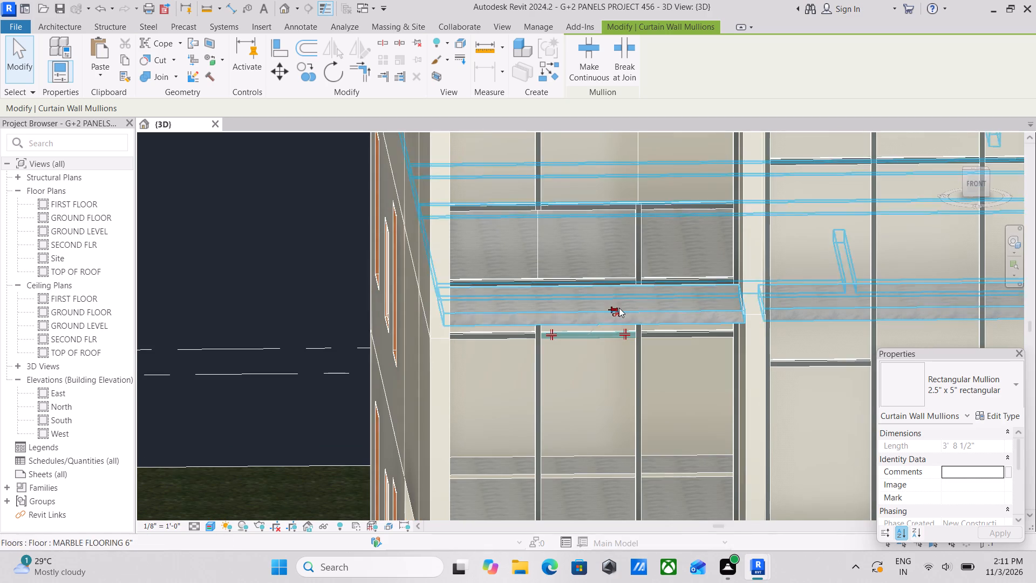
pyautogui.rightClick(596, 338)
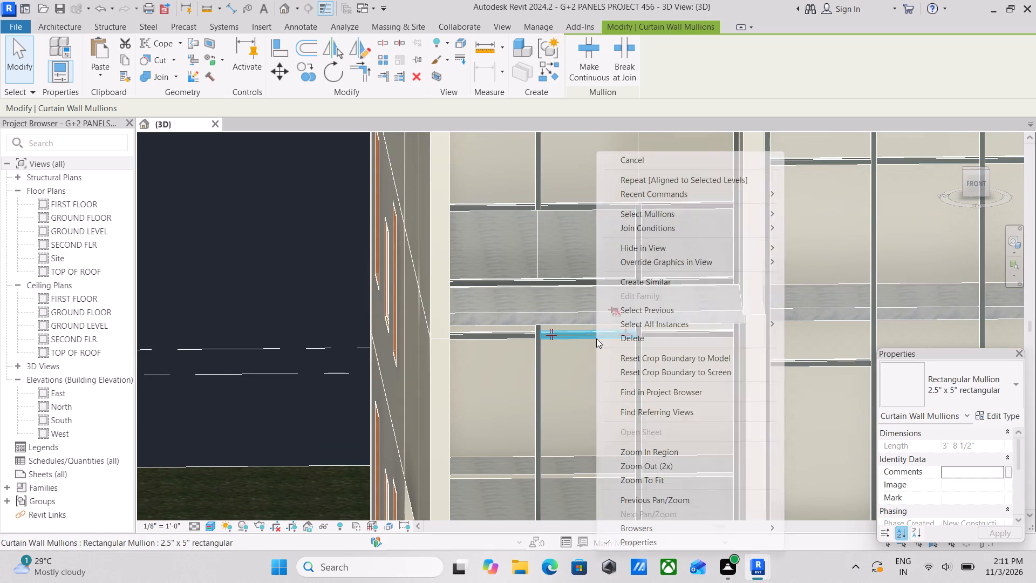
pyautogui.click(621, 337)
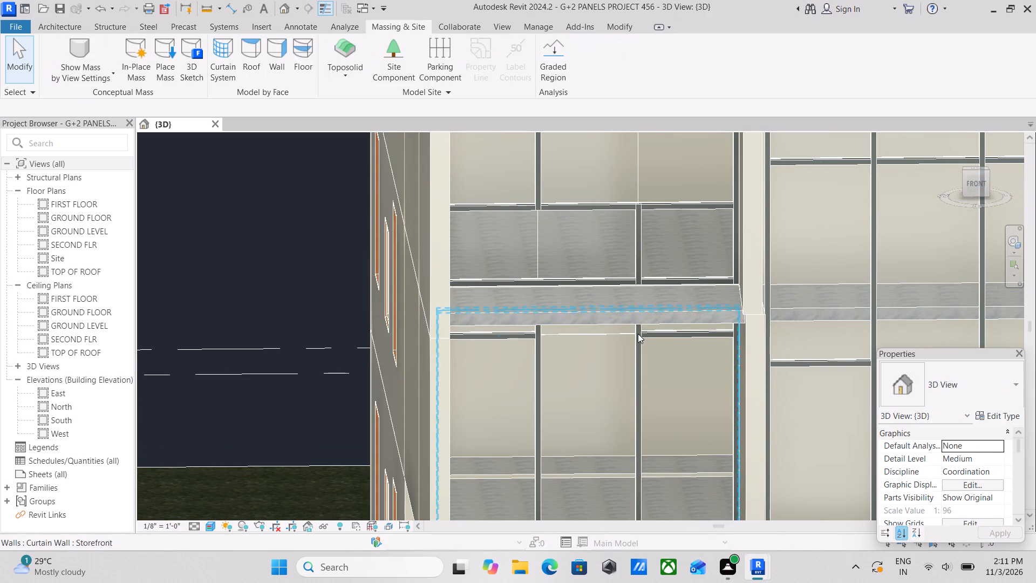
# Unpin and delete the two remaining outer mullions of the same upper horizontal row in the small first-floor storefront.
pyautogui.click(653, 336)
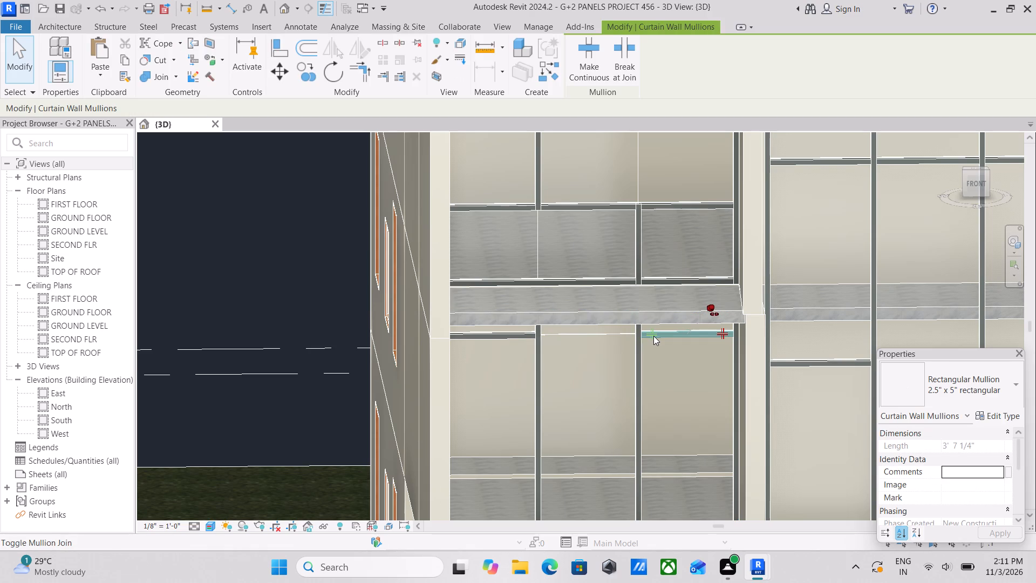
pyautogui.click(705, 306)
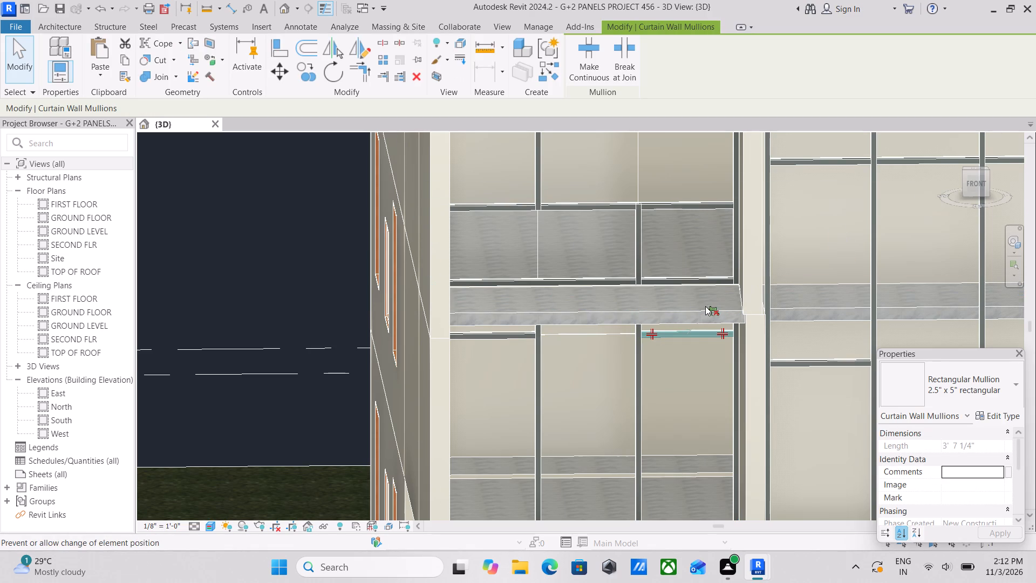
pyautogui.rightClick(697, 340)
pyautogui.click(741, 344)
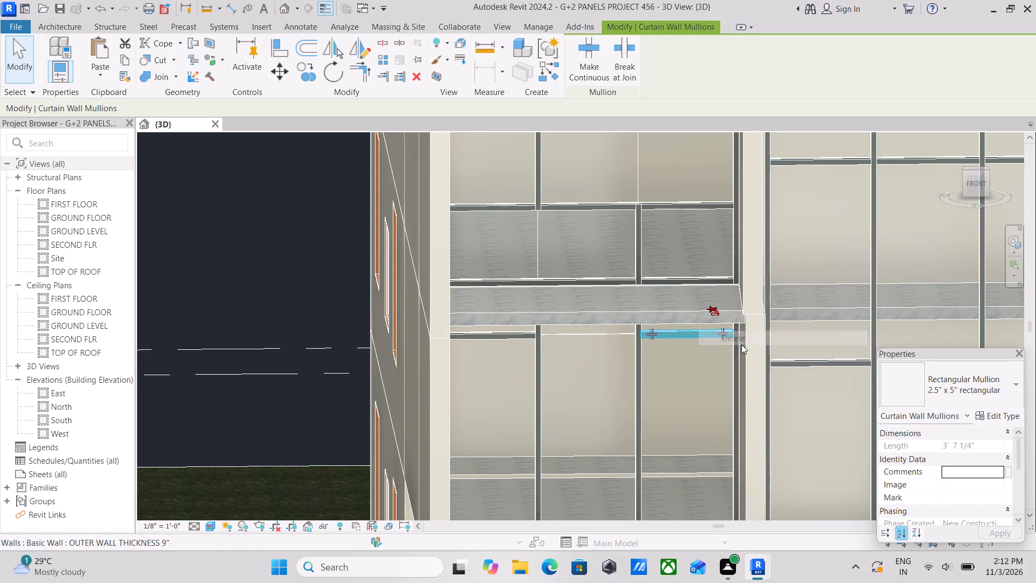
pyautogui.click(494, 338)
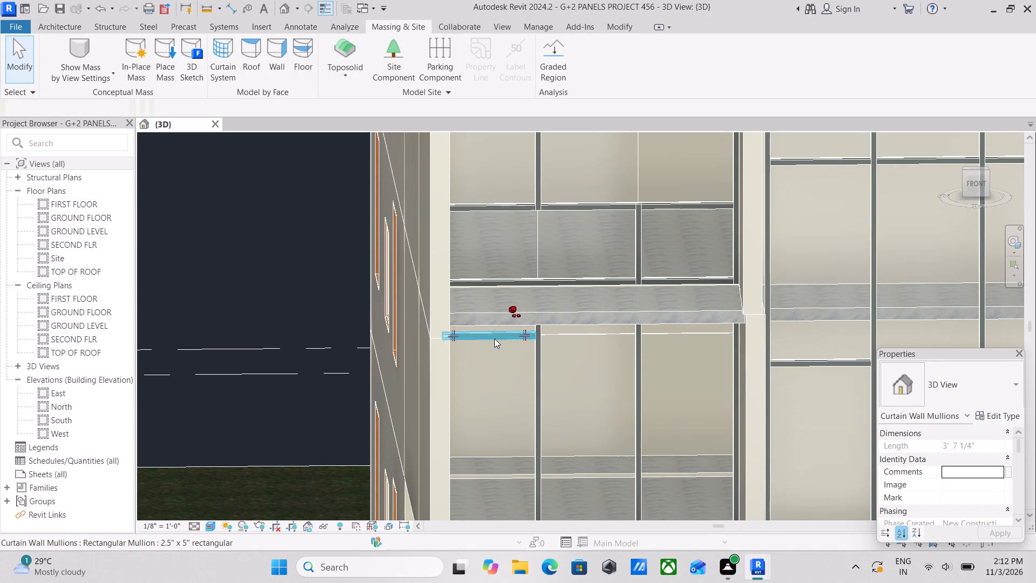
pyautogui.click(514, 313)
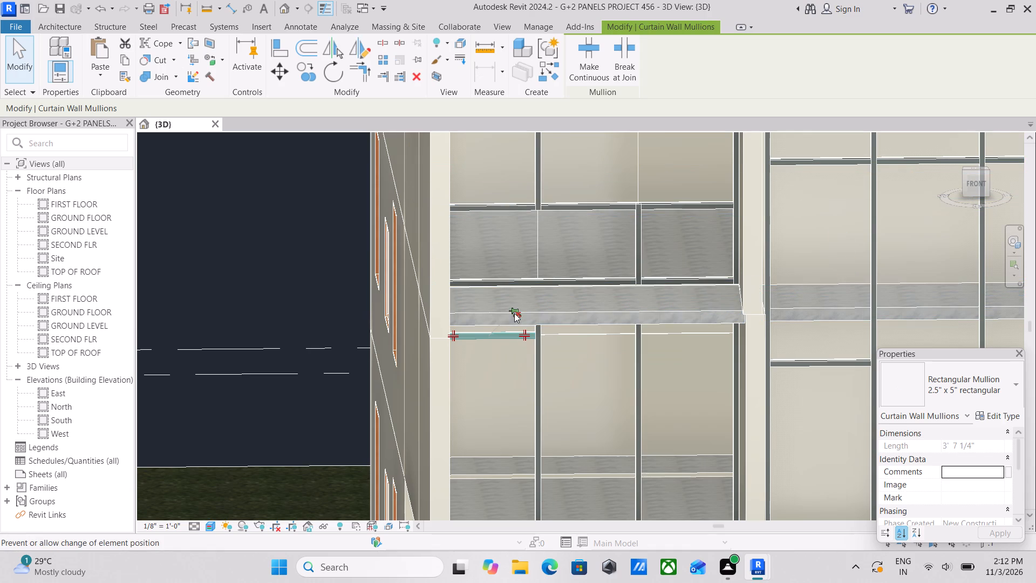
pyautogui.rightClick(500, 340)
pyautogui.click(523, 337)
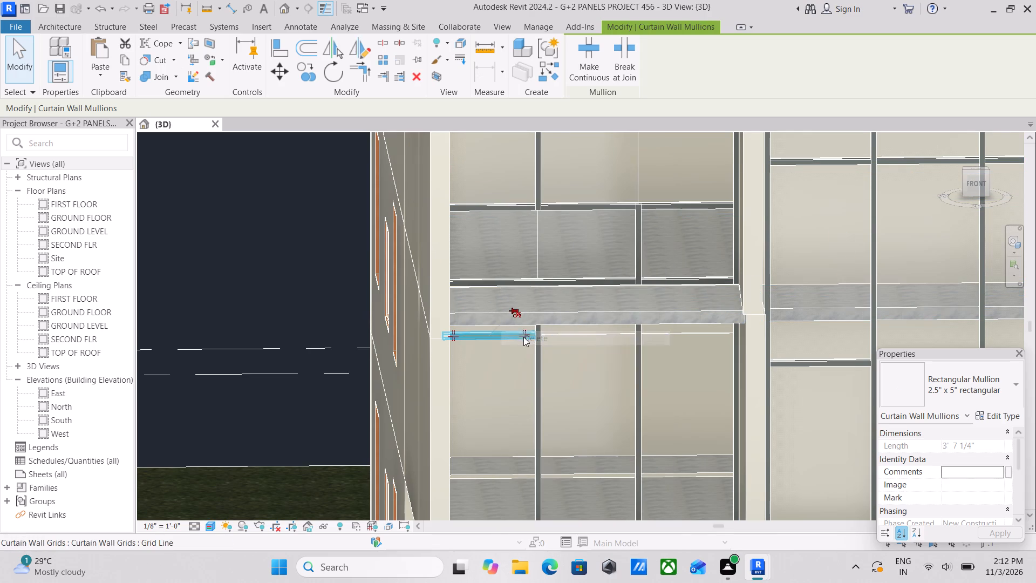
# Unpin and delete the horizontal curtain grid line left near the top of the small first-floor storefront.
pyautogui.scroll(2, 541, 347)
pyautogui.click(565, 327)
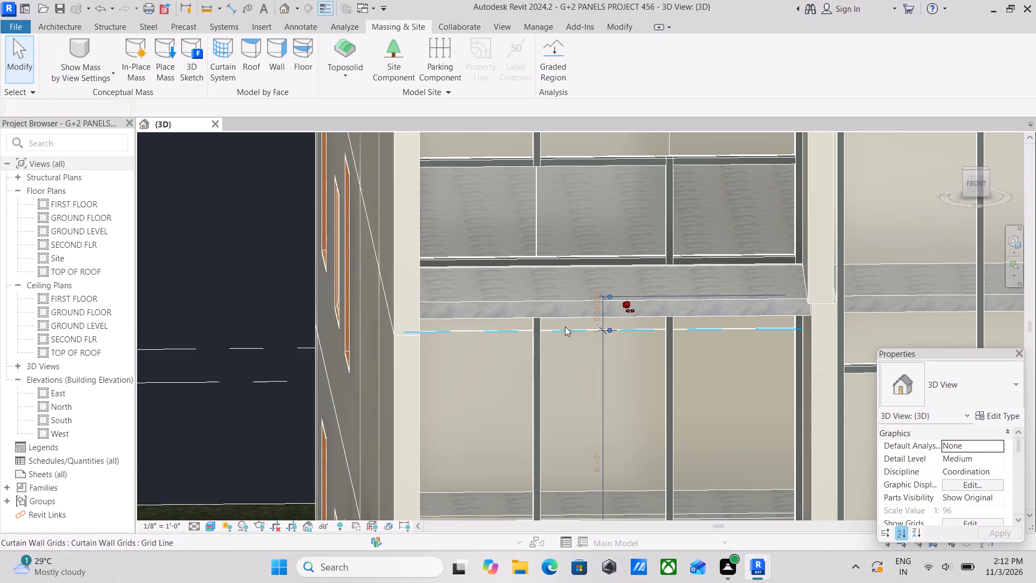
pyautogui.click(633, 308)
pyautogui.rightClick(633, 308)
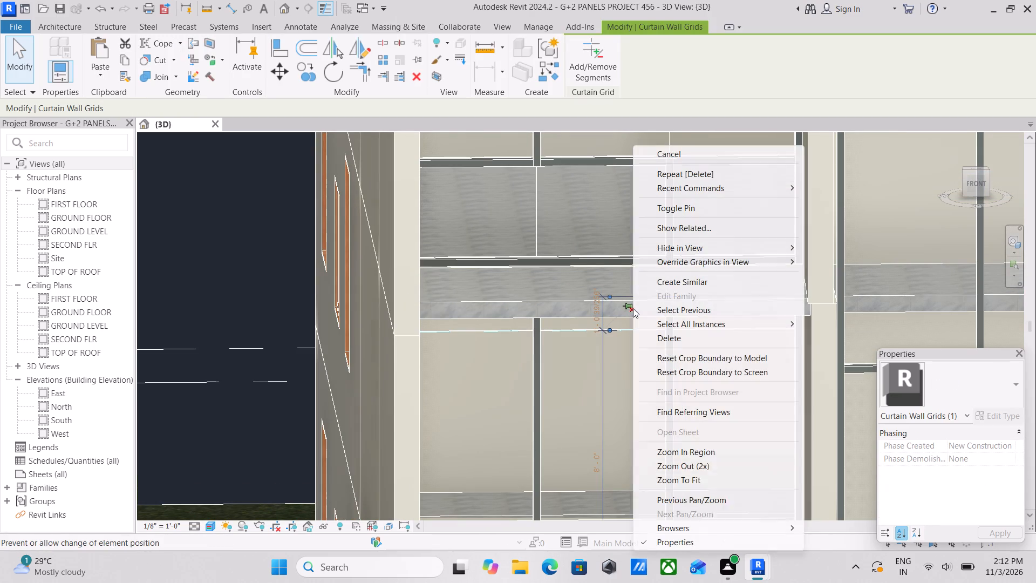
pyautogui.click(664, 341)
# Examine the remaining mullions of the small first-floor and second-floor storefronts in the 3D view.
pyautogui.scroll(-4, 561, 357)
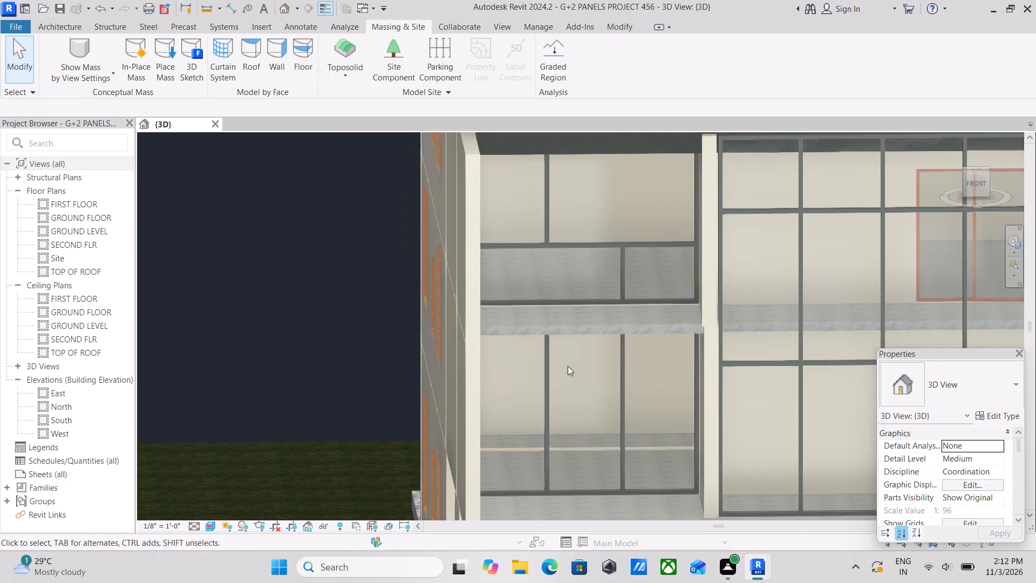
pyautogui.moveTo(568, 366); pyautogui.dragTo(571, 350, button='middle')
pyautogui.moveTo(571, 350); pyautogui.dragTo(571, 352, button='middle')
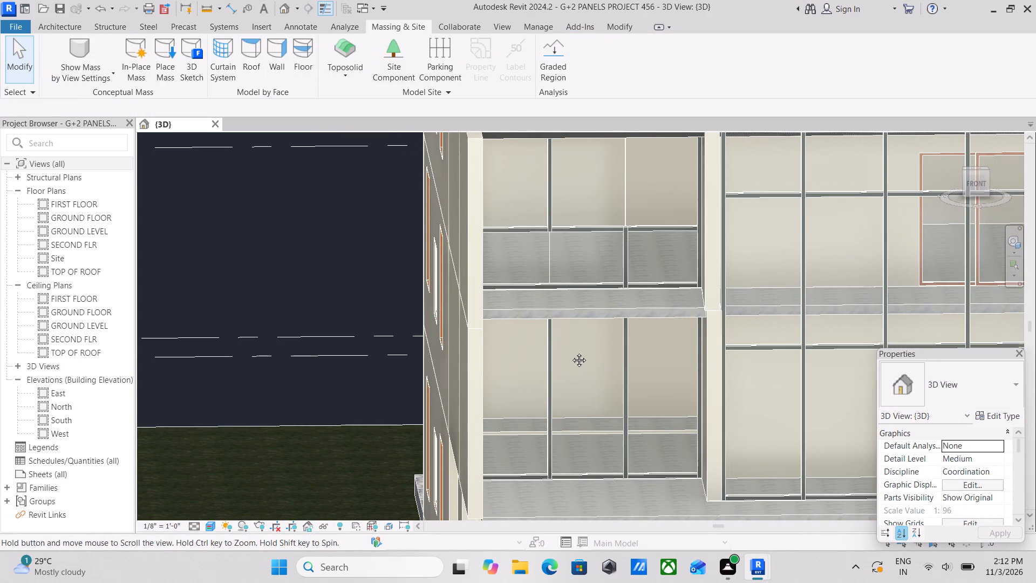
pyautogui.moveTo(571, 352); pyautogui.dragTo(571, 355, button='middle')
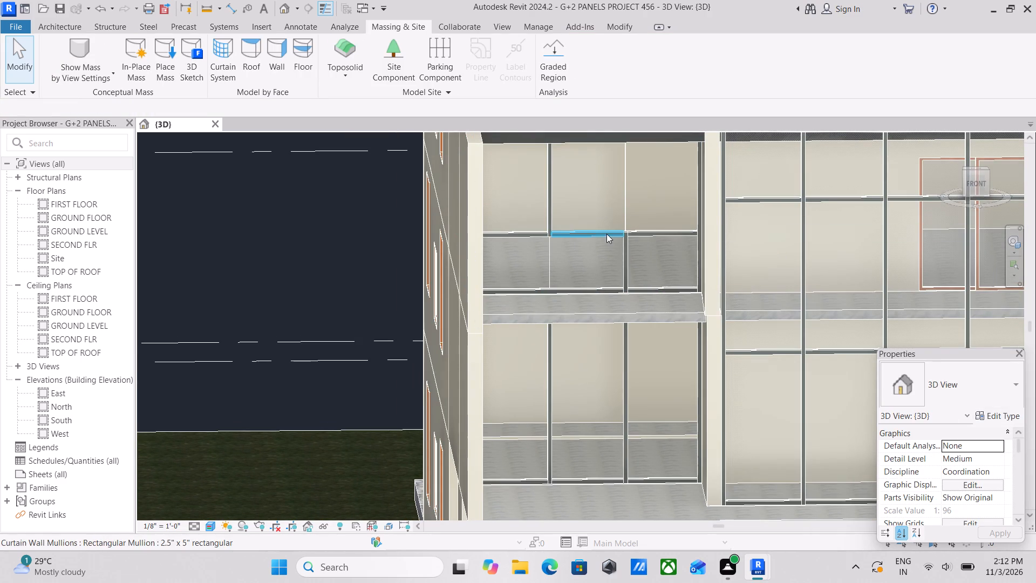
pyautogui.scroll(-1, 598, 371)
pyautogui.moveTo(597, 368); pyautogui.dragTo(591, 340, button='middle')
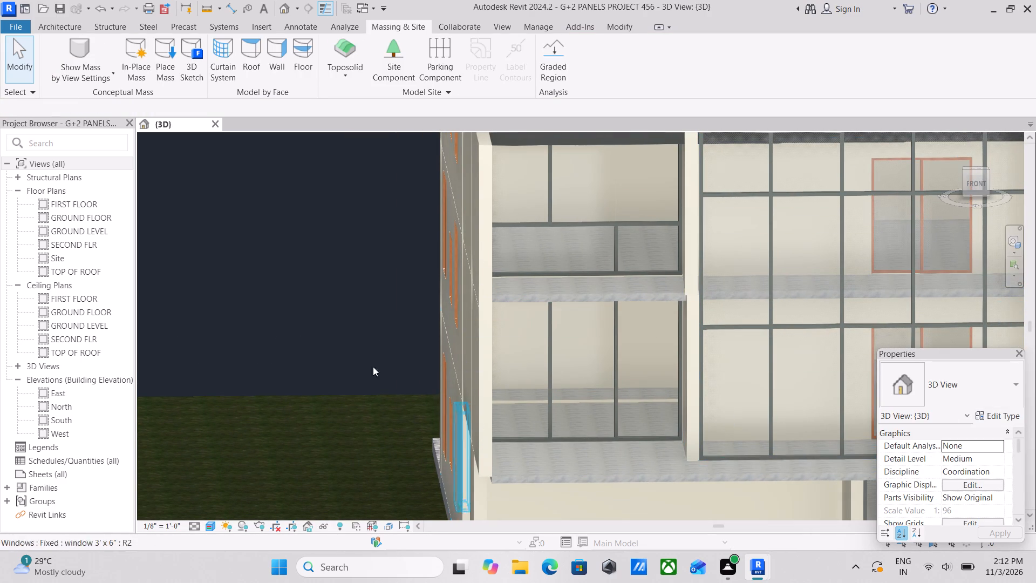
# Open the South elevation and examine the panel divisions of the small first-floor storefront against the second-floor one above.
pyautogui.doubleClick(74, 420)
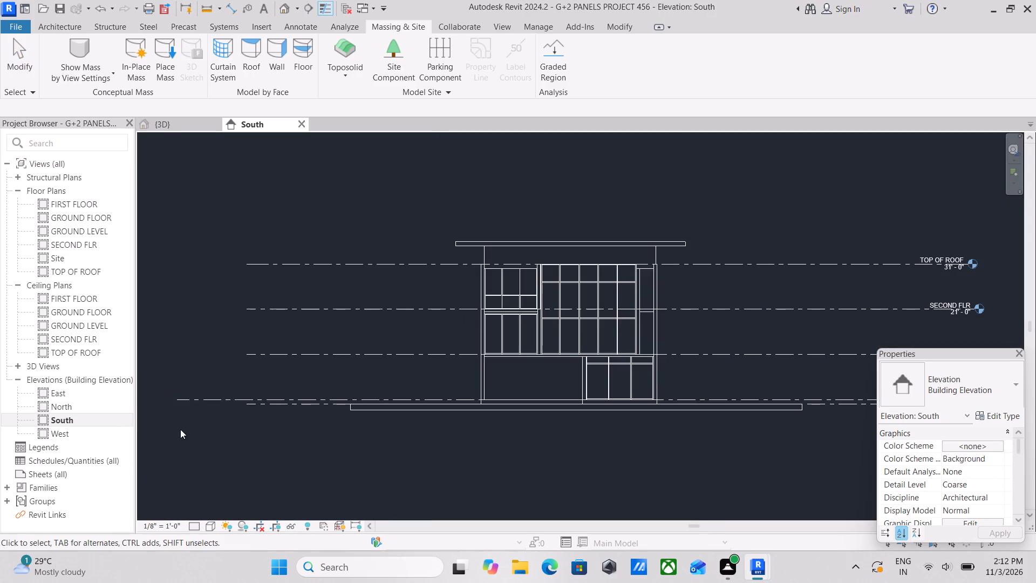
pyautogui.scroll(3, 482, 372)
pyautogui.scroll(3, 507, 330)
pyautogui.scroll(2, 515, 287)
pyautogui.moveTo(516, 285); pyautogui.dragTo(536, 333, button='middle')
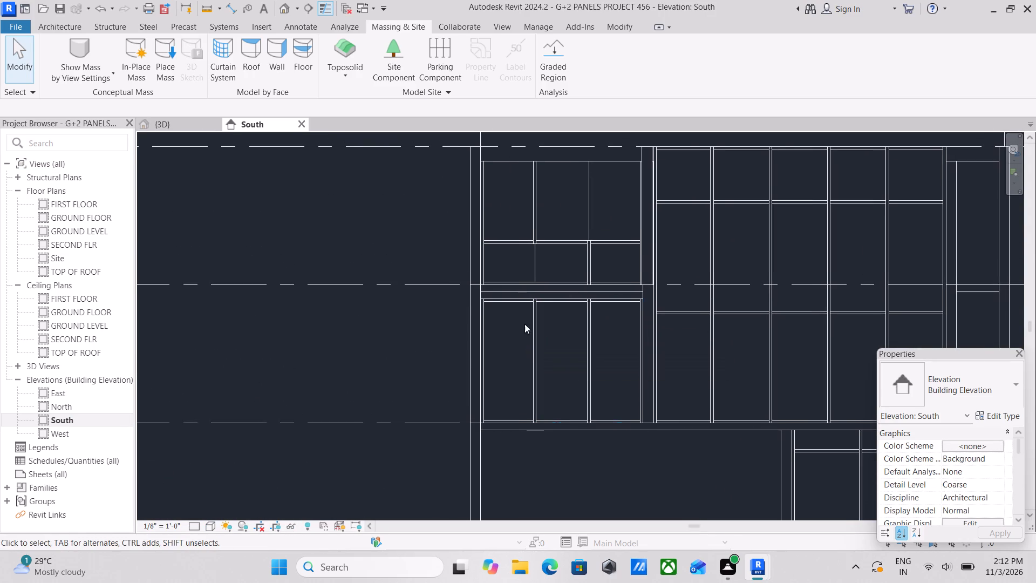
pyautogui.click(54, 31)
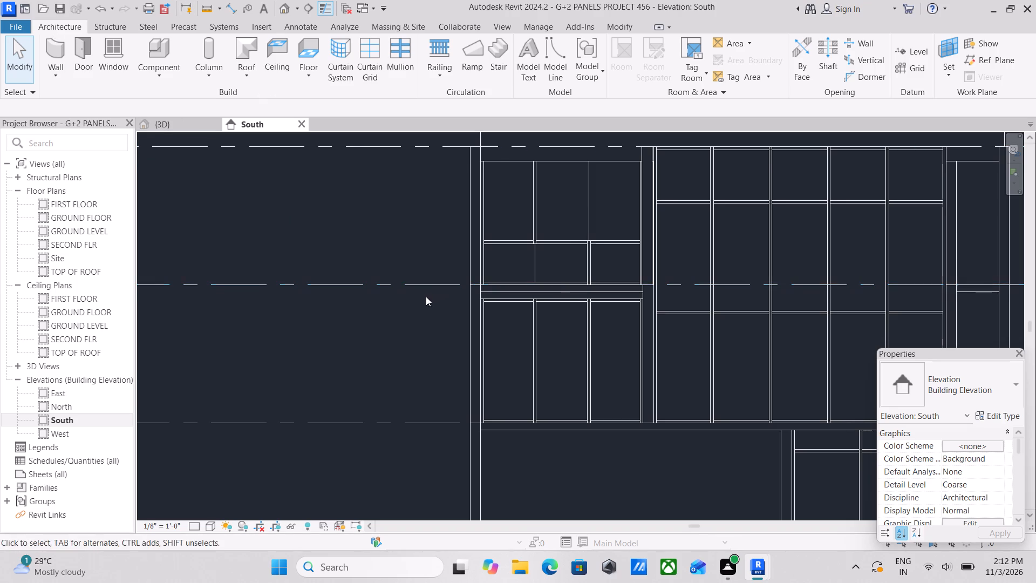
pyautogui.scroll(-1, 431, 278)
pyautogui.scroll(2, 604, 412)
pyautogui.scroll(1, 546, 371)
pyautogui.moveTo(546, 371); pyautogui.dragTo(557, 436, button='middle')
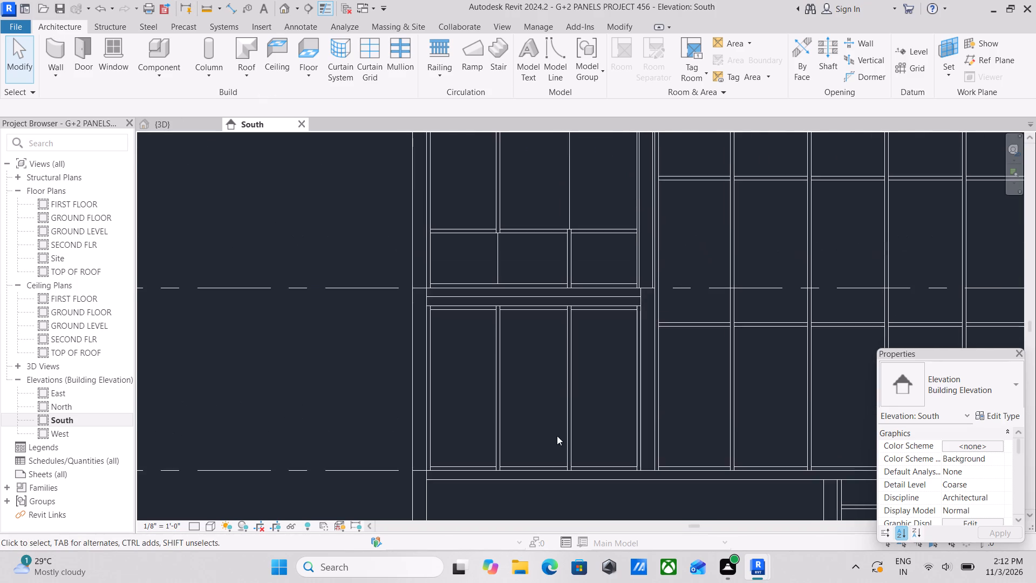
pyautogui.scroll(5, 530, 404)
pyautogui.scroll(-2, 526, 388)
pyautogui.moveTo(526, 388); pyautogui.dragTo(582, 365, button='middle')
pyautogui.scroll(-3, 569, 359)
pyautogui.moveTo(569, 359); pyautogui.dragTo(575, 381, button='middle')
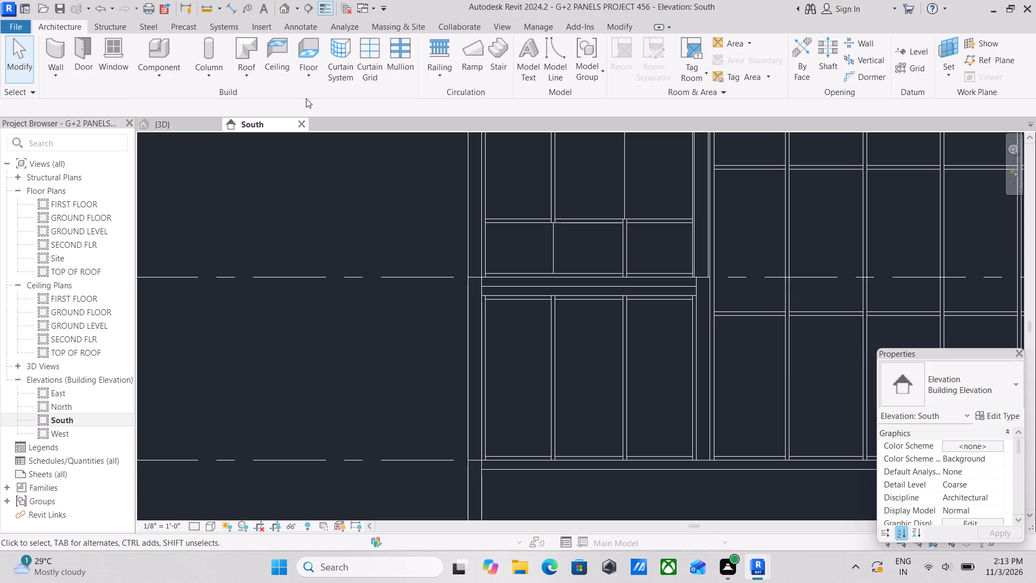
pyautogui.scroll(-3, 525, 330)
pyautogui.scroll(5, 560, 353)
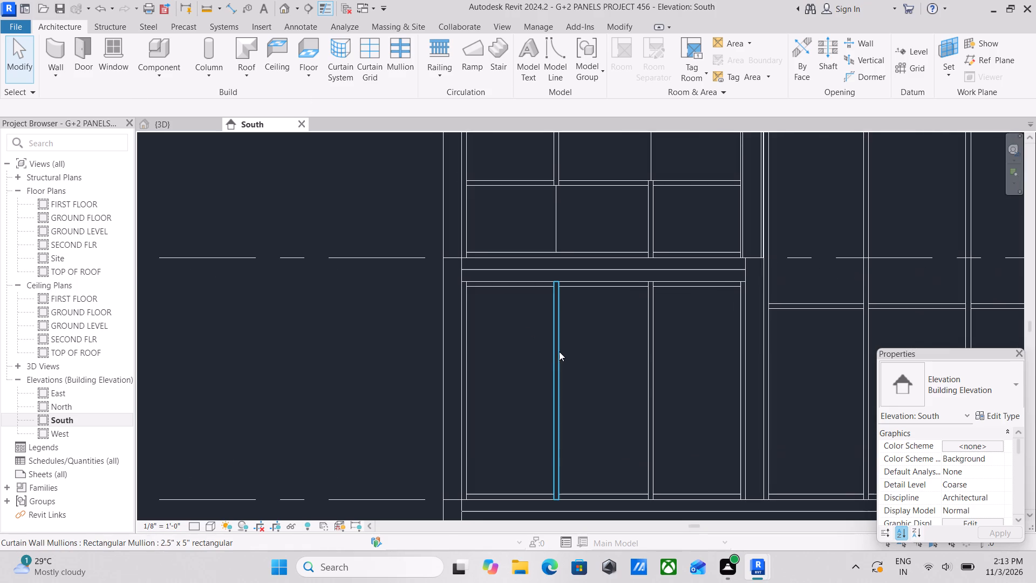
pyautogui.moveTo(546, 345); pyautogui.dragTo(513, 347, button='middle')
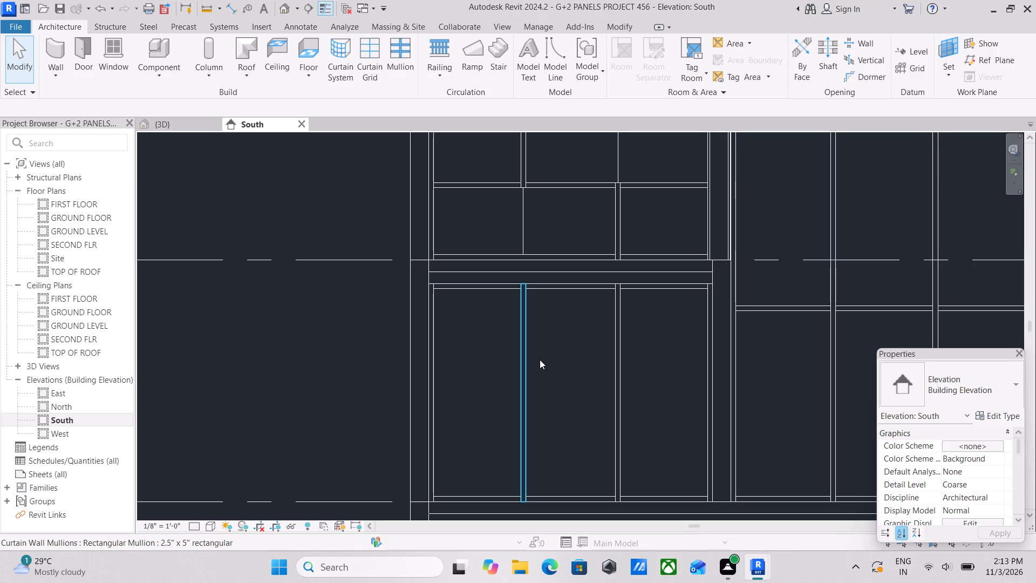
pyautogui.scroll(-5, 647, 396)
pyautogui.scroll(-1, 559, 389)
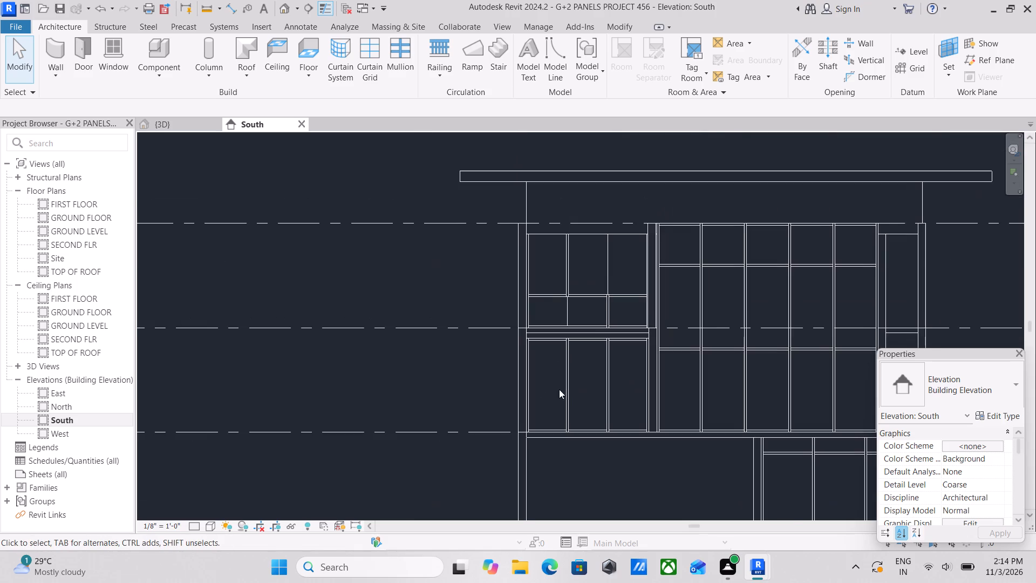
pyautogui.middleClick(559, 389)
pyautogui.scroll(6, 571, 372)
pyautogui.middleClick(567, 379)
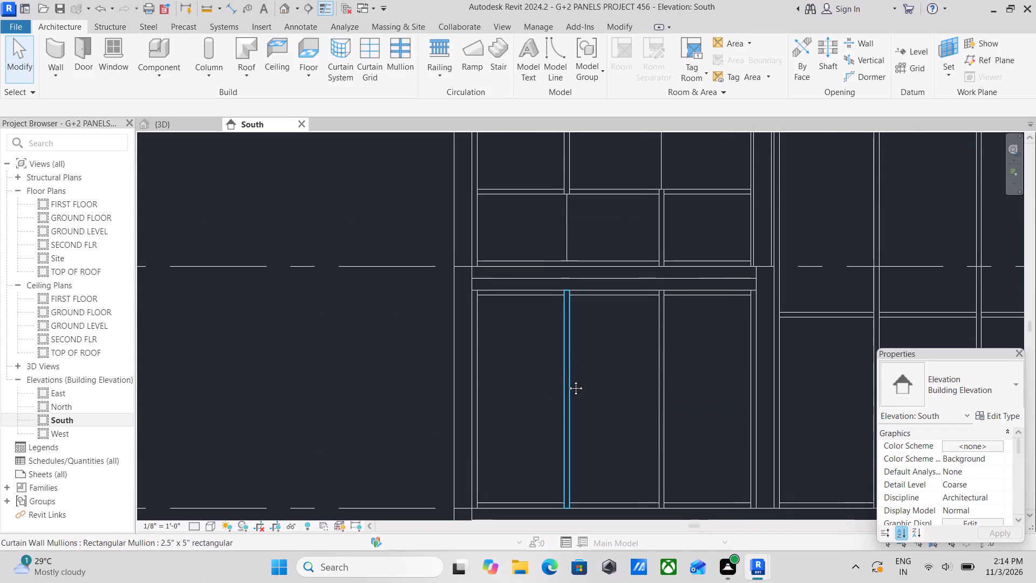
pyautogui.scroll(-2, 568, 381)
pyautogui.middleClick(568, 381)
pyautogui.scroll(1, 568, 381)
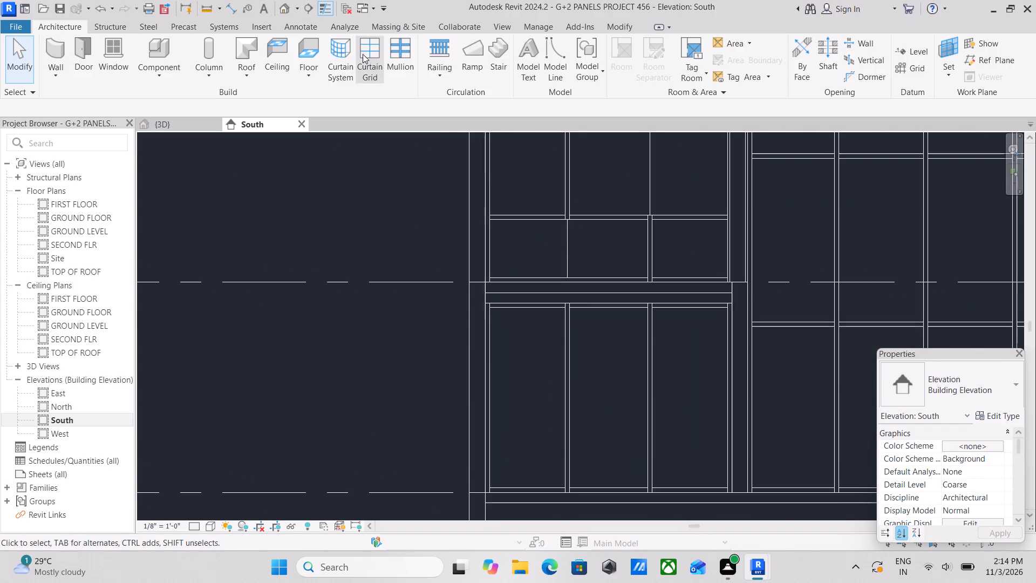
# Add a horizontal curtain grid line through all segments of the small first-floor storefront, one-third of the panel height above its base.
pyautogui.click(399, 64)
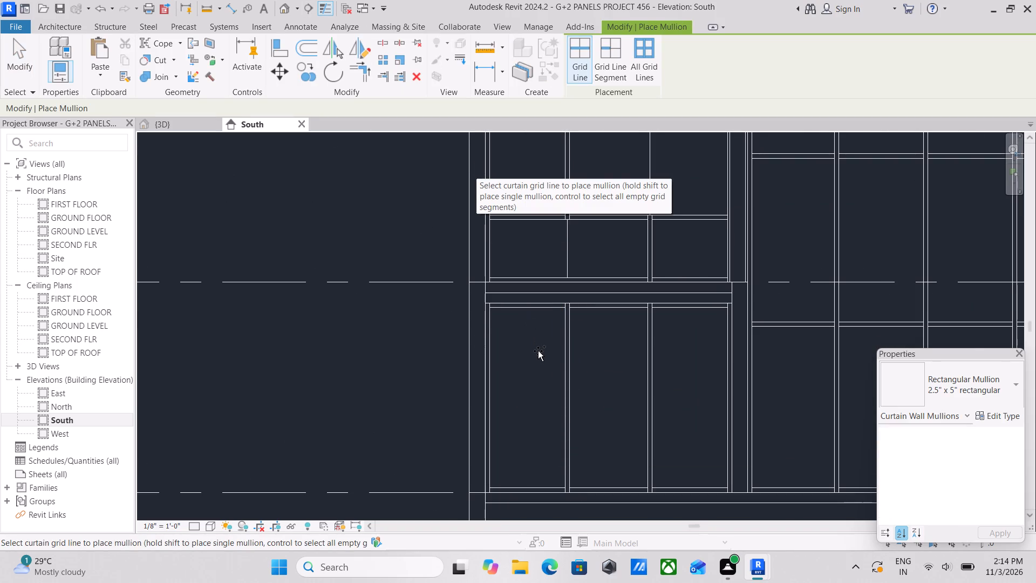
pyautogui.press('Escape')
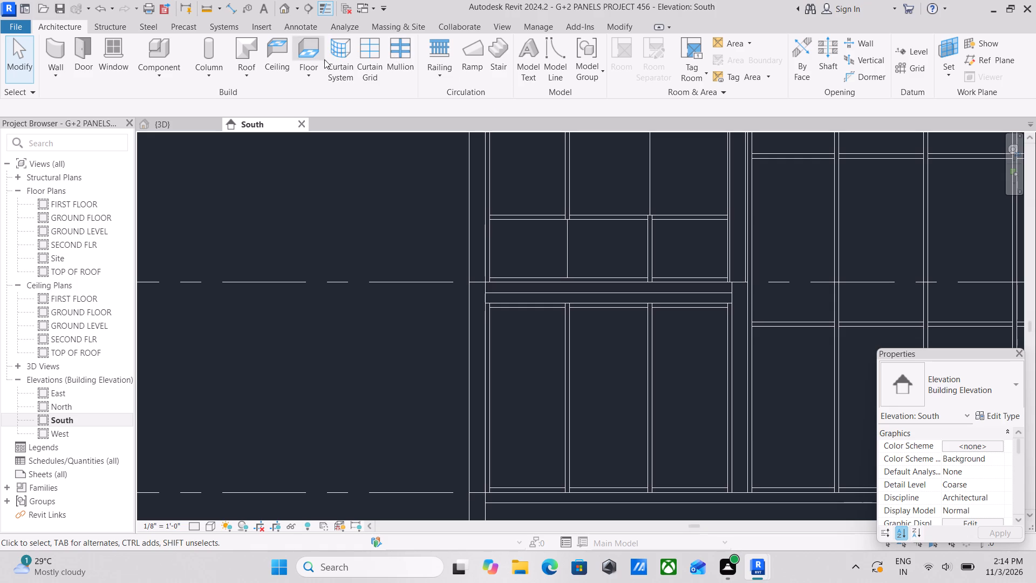
pyautogui.click(360, 59)
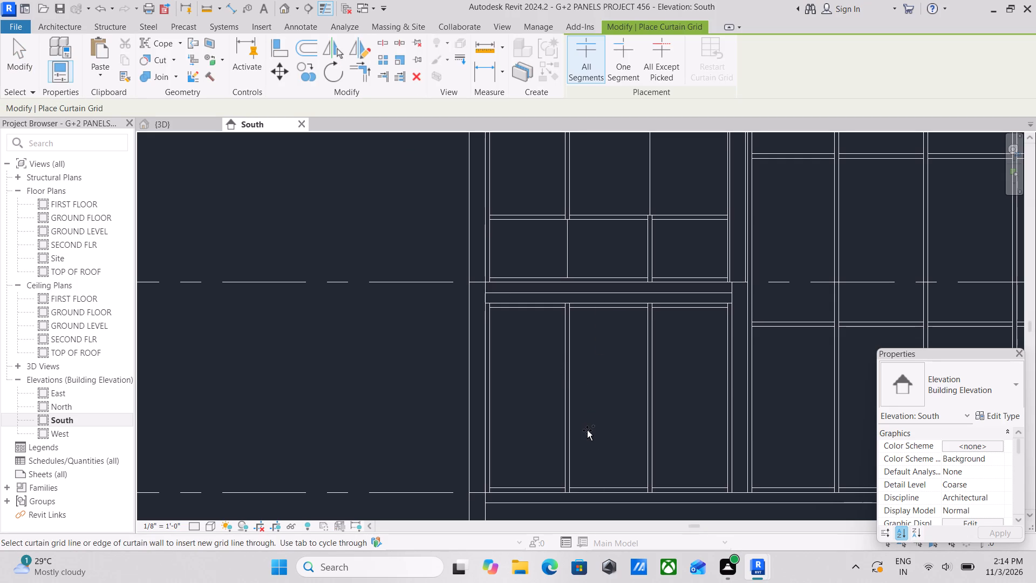
pyautogui.scroll(-2, 559, 399)
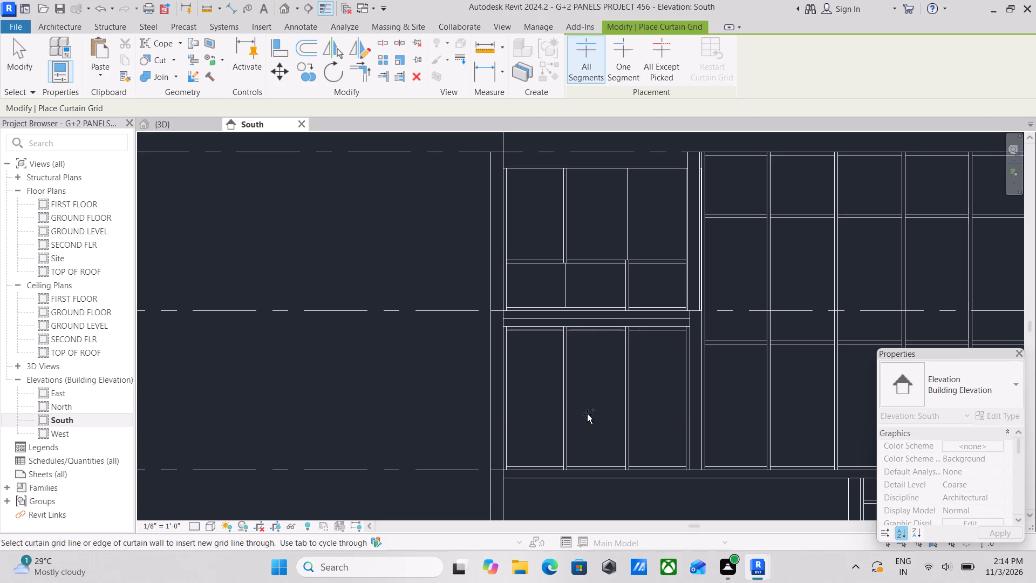
pyautogui.click(564, 430)
pyautogui.press('Escape')
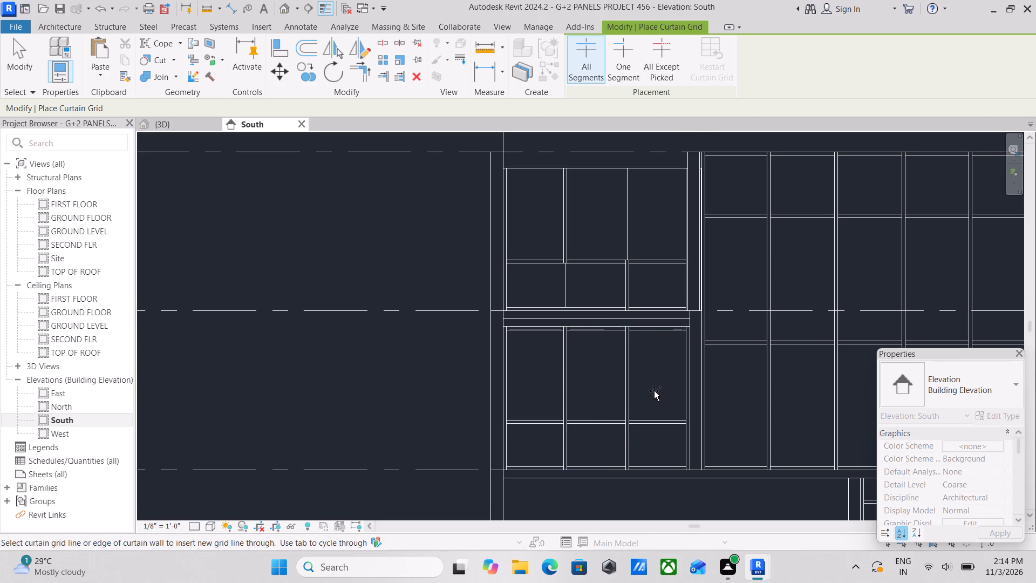
pyautogui.scroll(1, 654, 391)
pyautogui.press('Escape')
pyautogui.press('Escape')
pyautogui.scroll(-1, 592, 390)
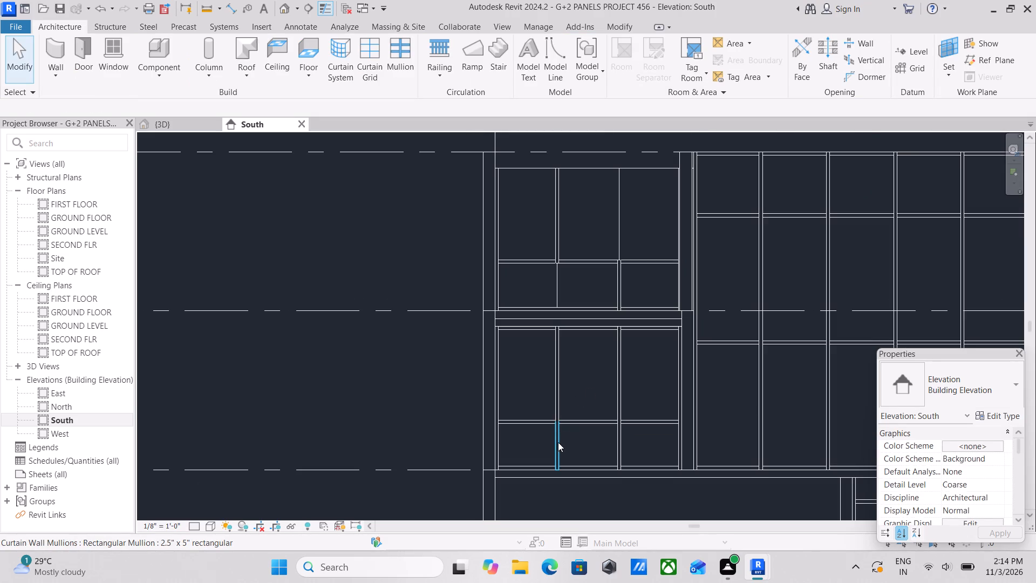
# Unpin and delete the lower-row vertical mullion nearer the outer side wall in the small first-floor storefront.
pyautogui.click(556, 446)
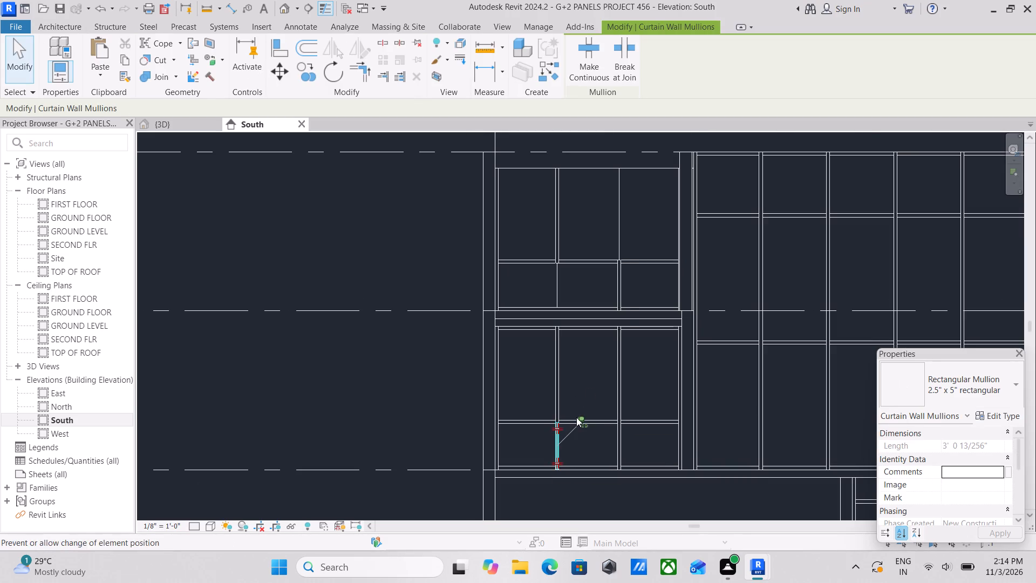
pyautogui.click(576, 417)
pyautogui.rightClick(576, 417)
pyautogui.click(604, 234)
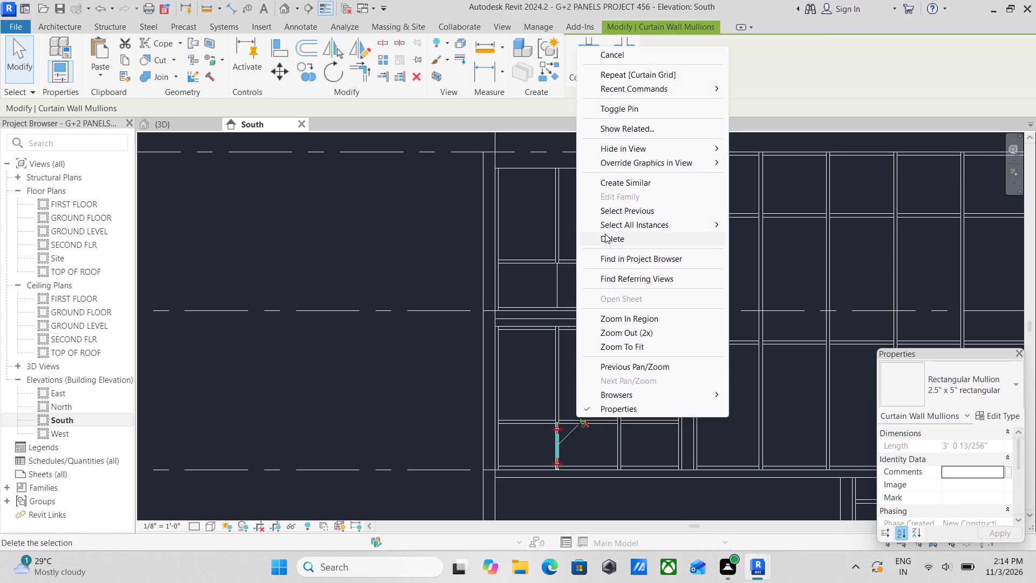
pyautogui.scroll(2, 533, 416)
pyautogui.scroll(-2, 573, 396)
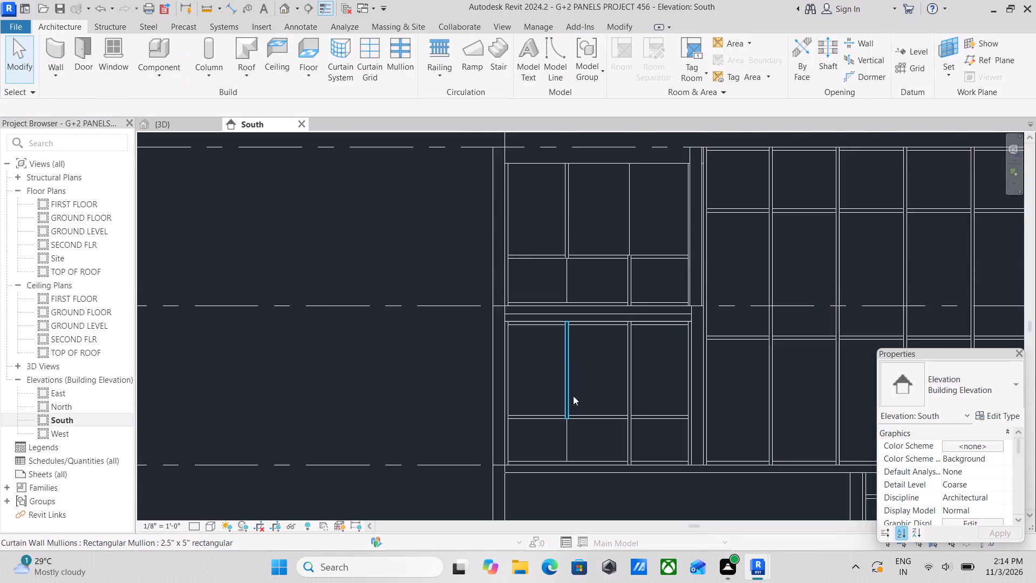
# Unpin and delete the upper-row vertical mullion nearer the large storefront in the small first-floor storefront.
pyautogui.moveTo(573, 396); pyautogui.dragTo(549, 393, button='middle')
pyautogui.click(611, 369)
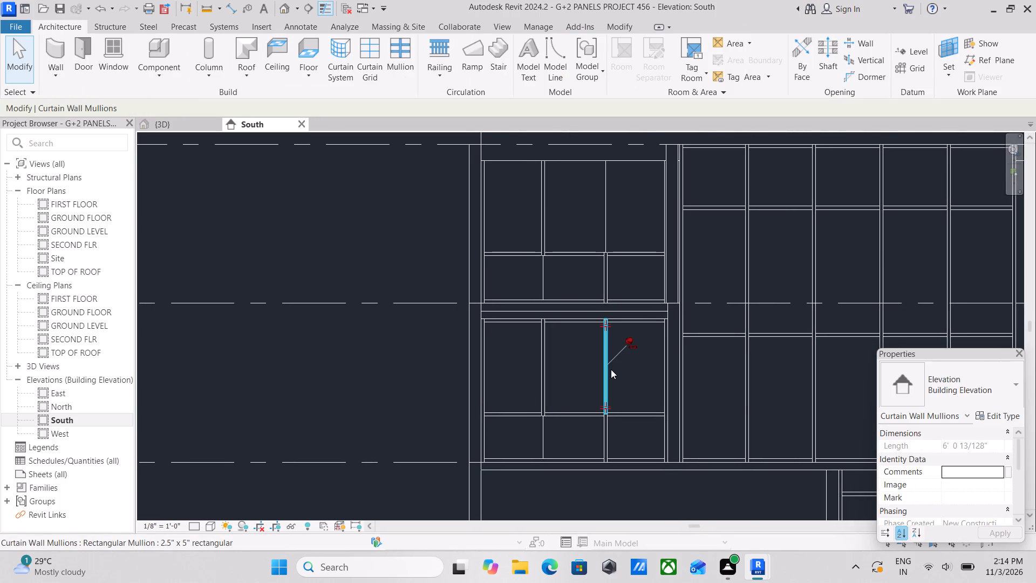
pyautogui.rightClick(611, 369)
pyautogui.click(611, 369)
pyautogui.click(629, 344)
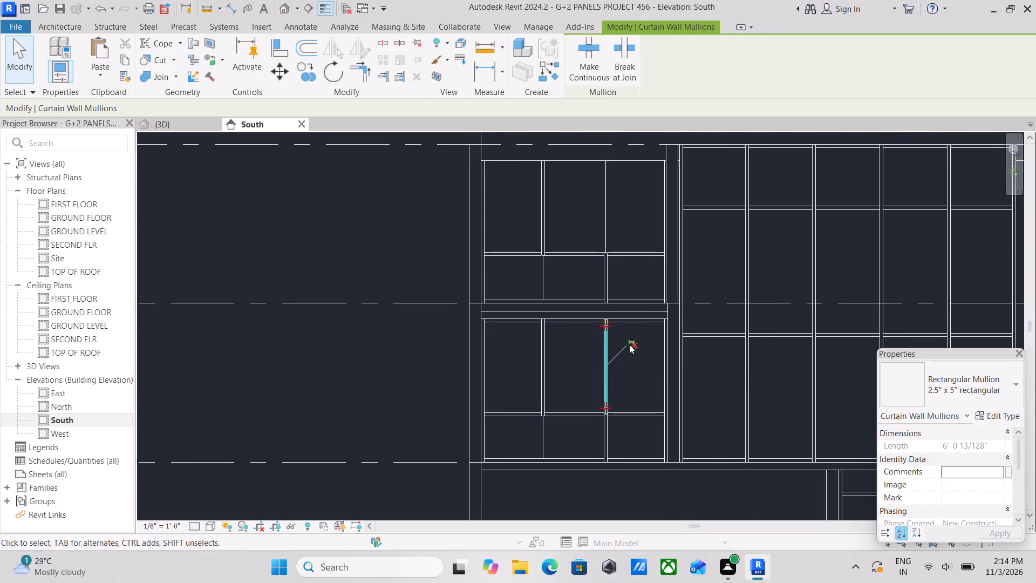
pyautogui.rightClick(629, 344)
pyautogui.click(675, 374)
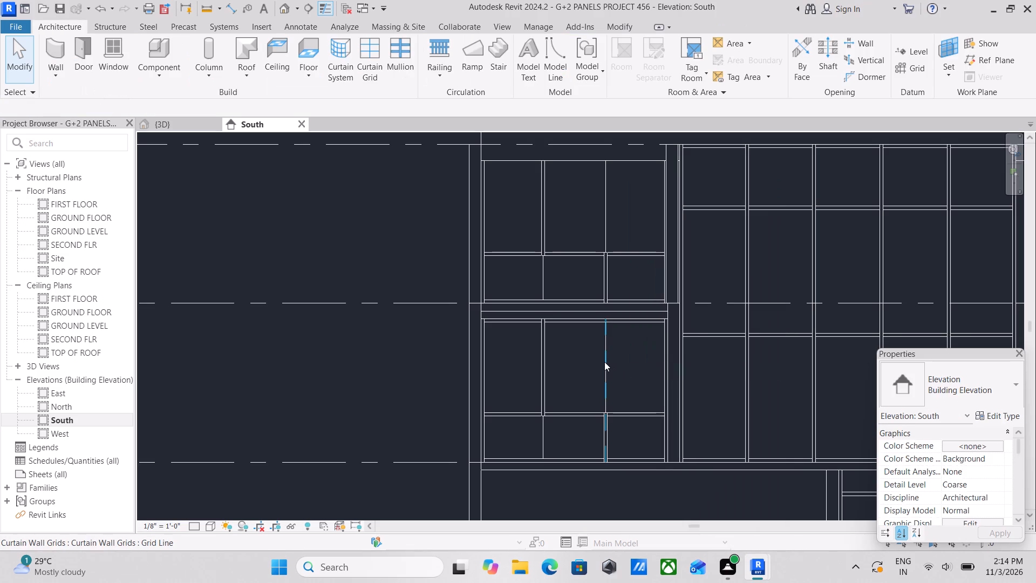
# Unpin the vertical curtain grid line nearer the large storefront in the small first-floor storefront and try to delete it.
pyautogui.click(604, 362)
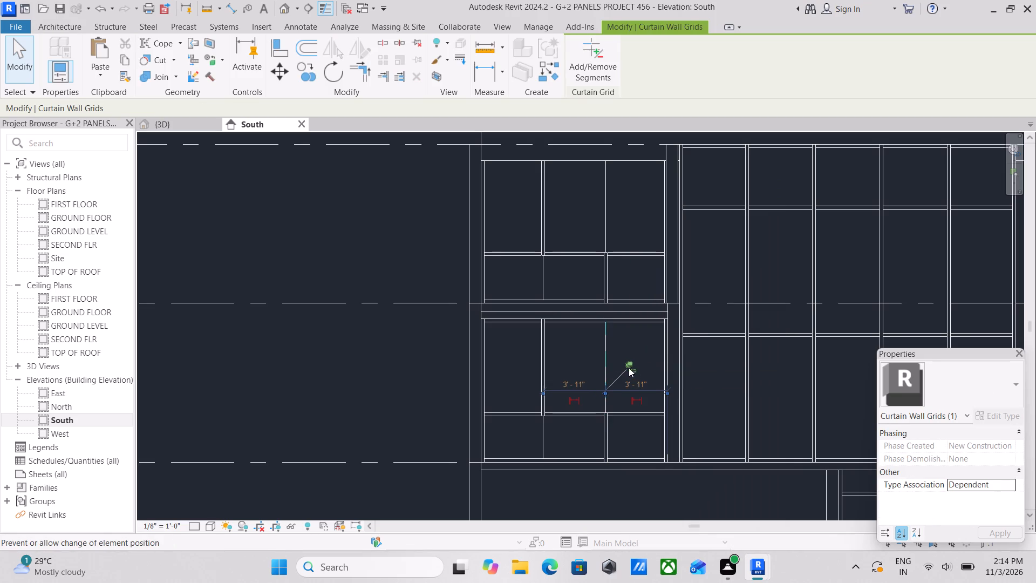
pyautogui.click(629, 368)
pyautogui.rightClick(629, 368)
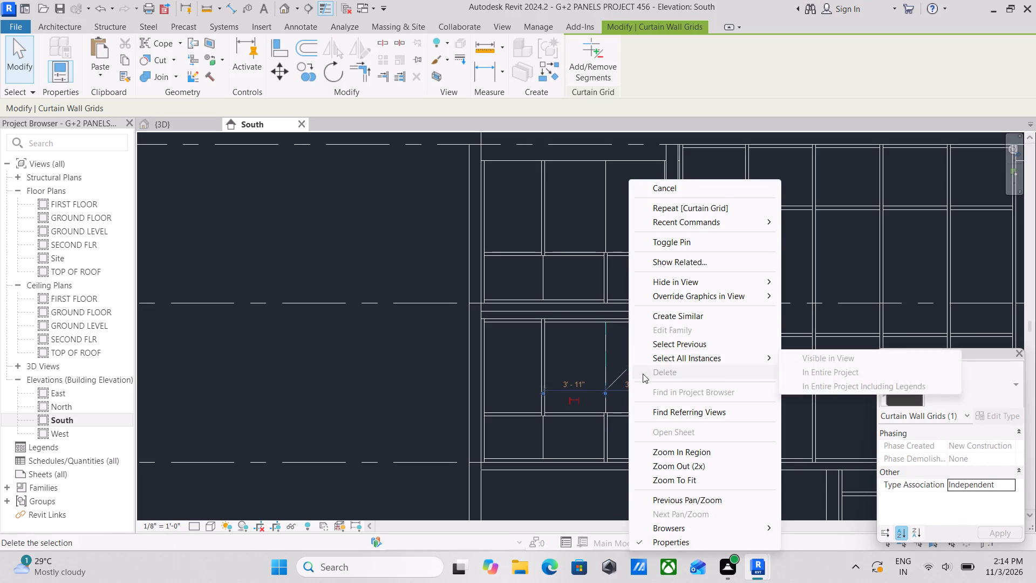
pyautogui.press('Escape')
# Unpin the vertical curtain grid line nearer the outer side wall in the small first-floor storefront and try to delete it.
pyautogui.click(542, 440)
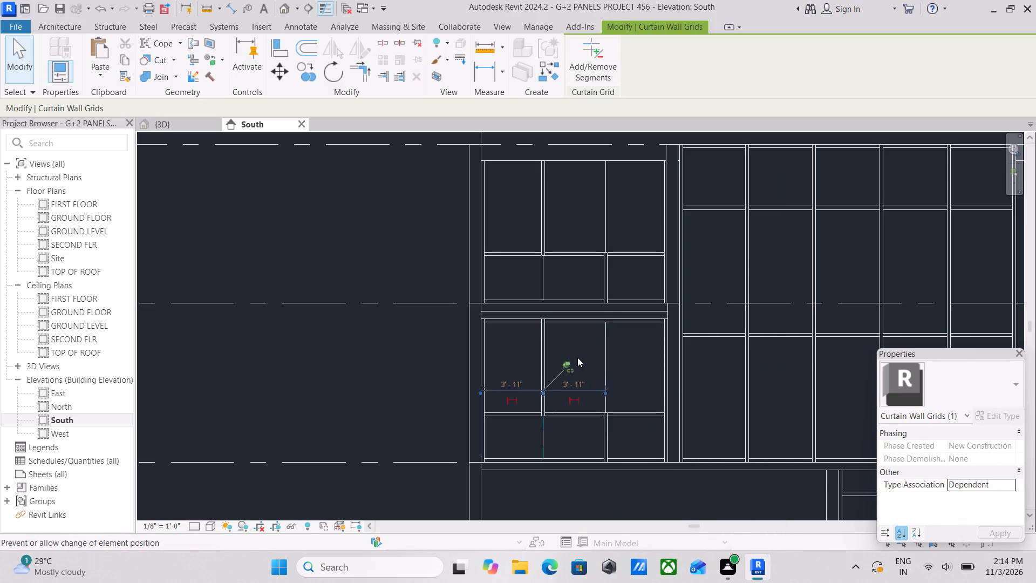
pyautogui.click(574, 360)
pyautogui.scroll(7, 533, 437)
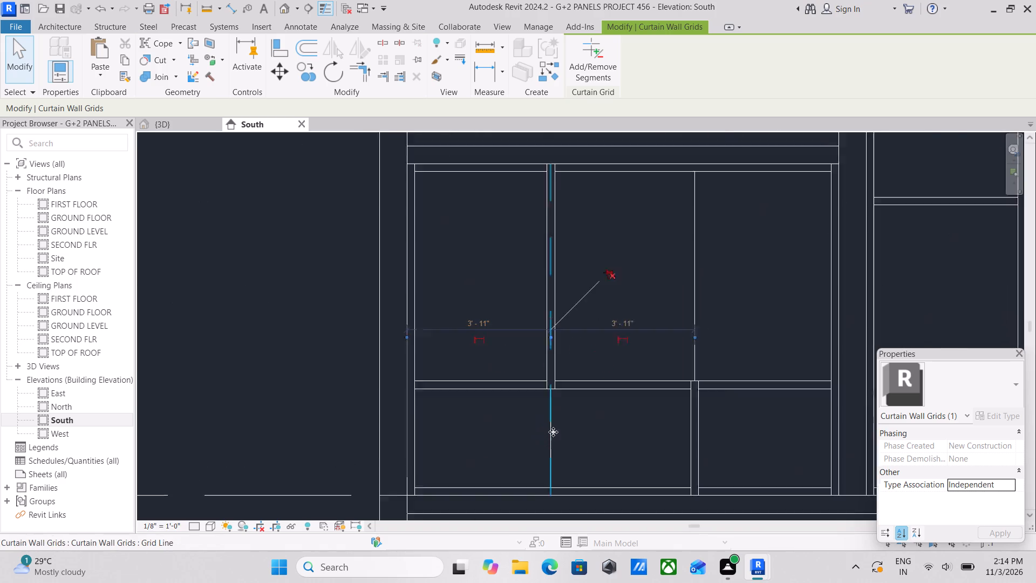
pyautogui.click(557, 429)
pyautogui.click(556, 427)
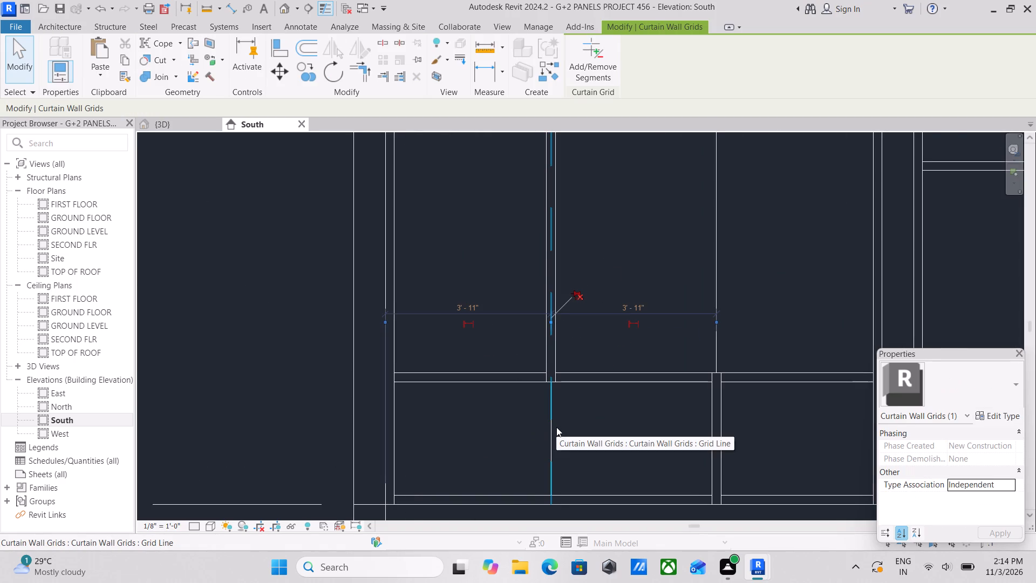
pyautogui.rightClick(556, 427)
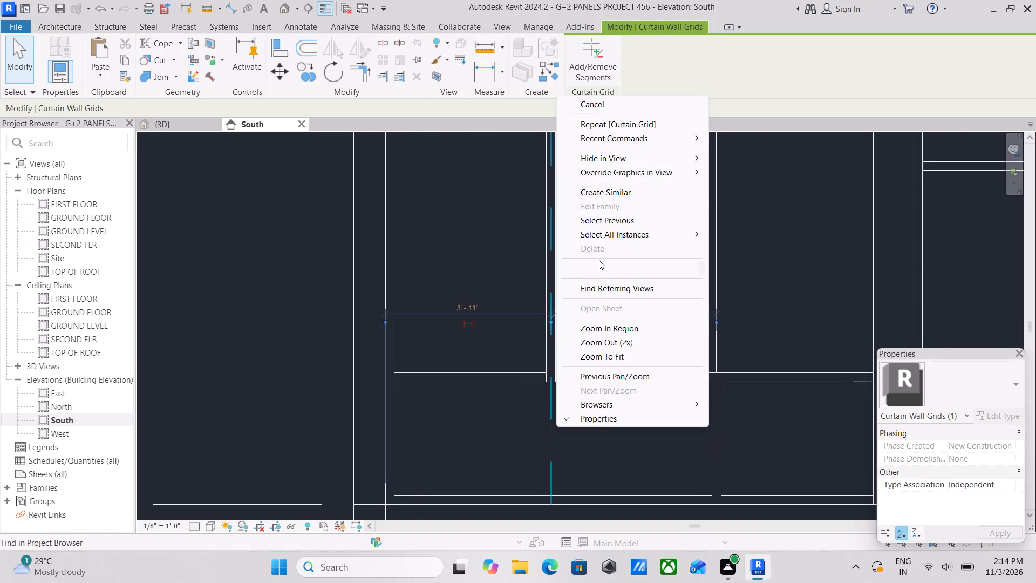
pyautogui.press('d')
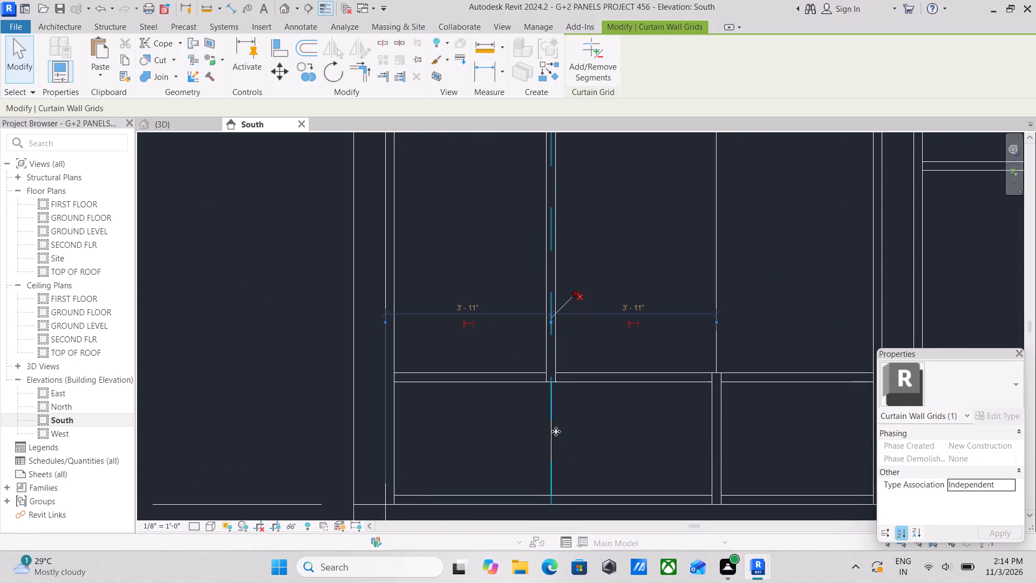
pyautogui.scroll(-2, 556, 427)
pyautogui.press('Escape')
pyautogui.press('Escape')
pyautogui.click(555, 426)
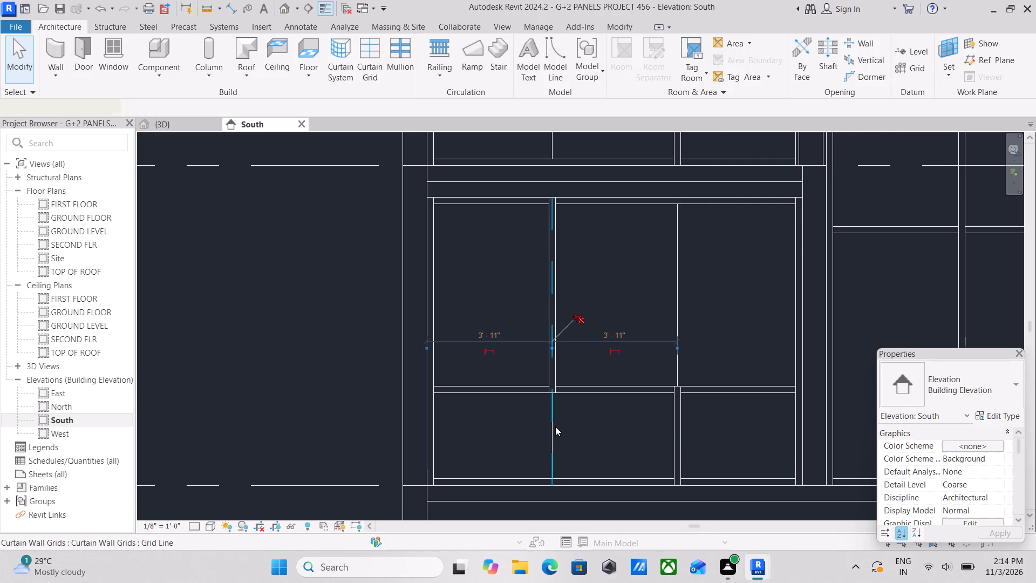
pyautogui.press('Escape')
pyautogui.scroll(-7, 555, 426)
pyautogui.press('Escape')
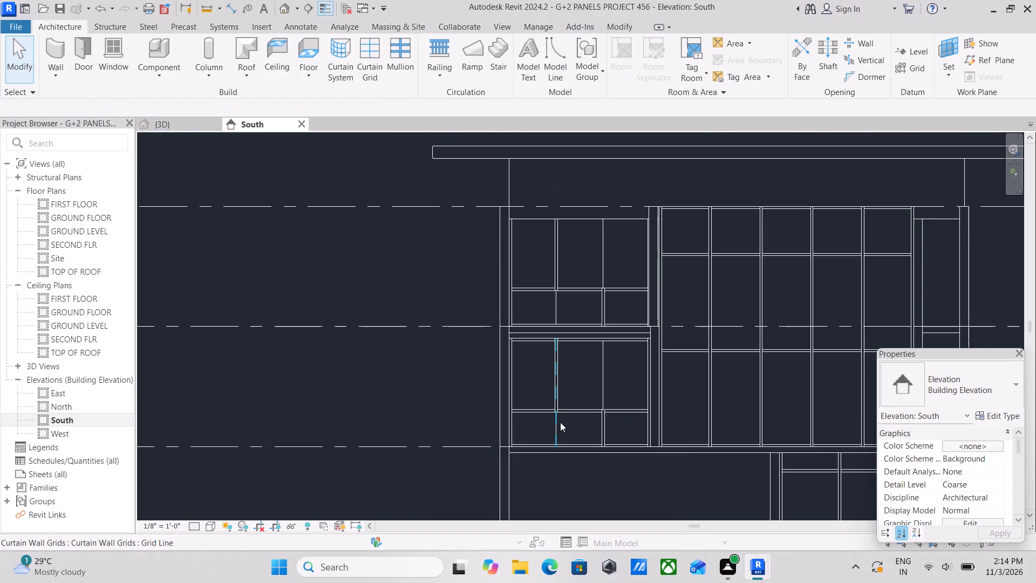
# Examine the small storefronts' grids and mullions against the large storefront in the South elevation.
pyautogui.scroll(-2, 568, 421)
pyautogui.moveTo(568, 421); pyautogui.dragTo(556, 424, button='middle')
pyautogui.scroll(1, 556, 424)
pyautogui.scroll(-2, 578, 402)
pyautogui.moveTo(578, 402); pyautogui.dragTo(548, 395, button='middle')
pyautogui.scroll(-2, 582, 397)
pyautogui.scroll(2, 640, 343)
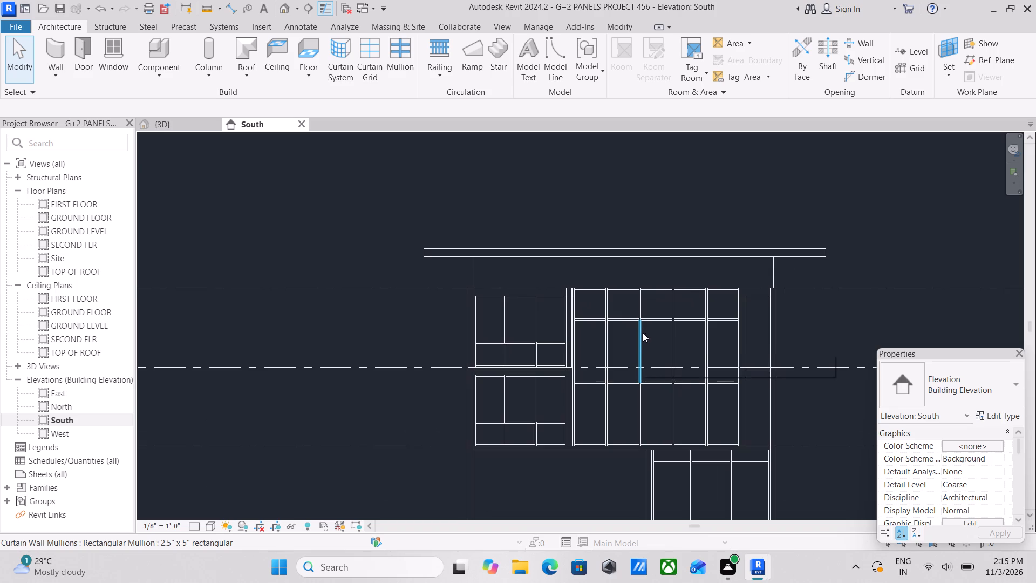
pyautogui.scroll(-3, 643, 338)
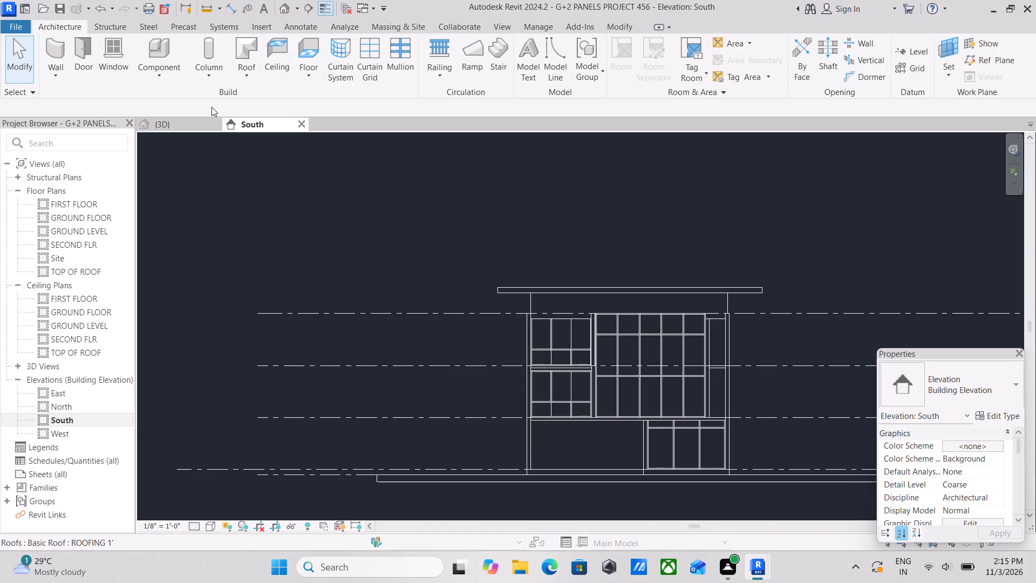
# Inspect the front facade in the 3D view, checking the storefronts, balcony floors and roof overhang.
pyautogui.click(179, 127)
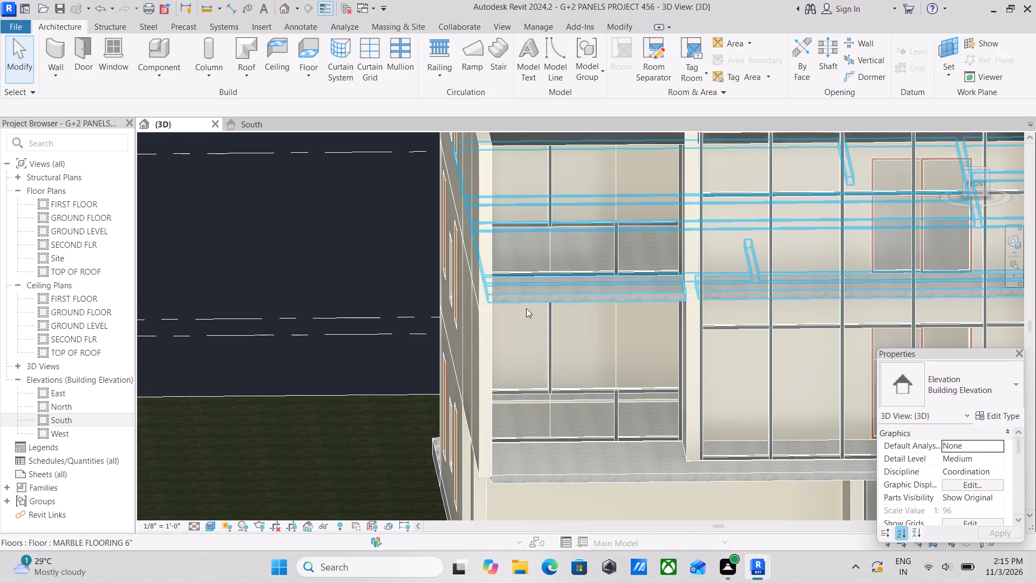
pyautogui.scroll(-4, 589, 342)
pyautogui.moveTo(656, 378); pyautogui.dragTo(646, 377, button='middle')
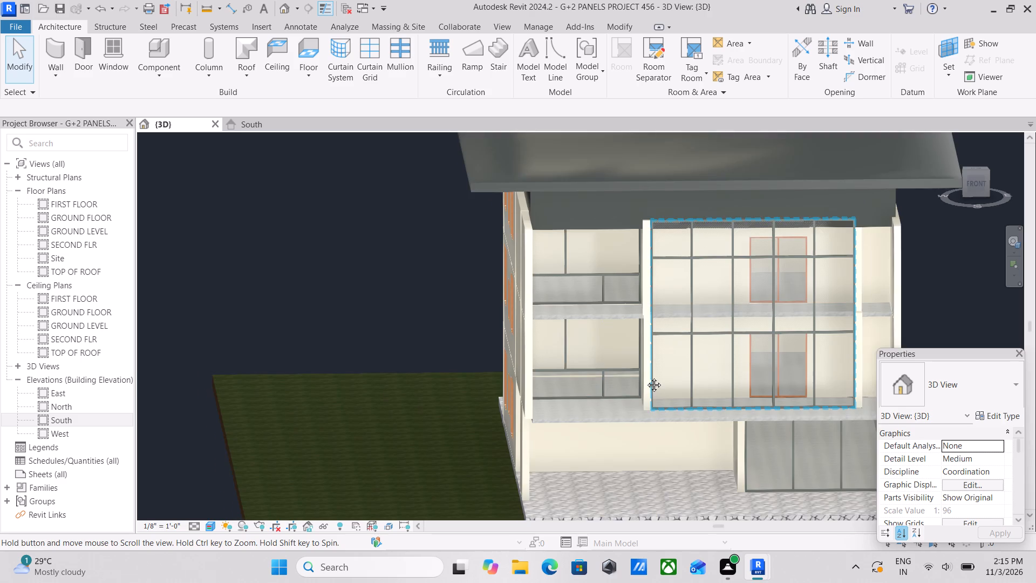
pyautogui.moveTo(646, 377); pyautogui.dragTo(622, 368, button='middle')
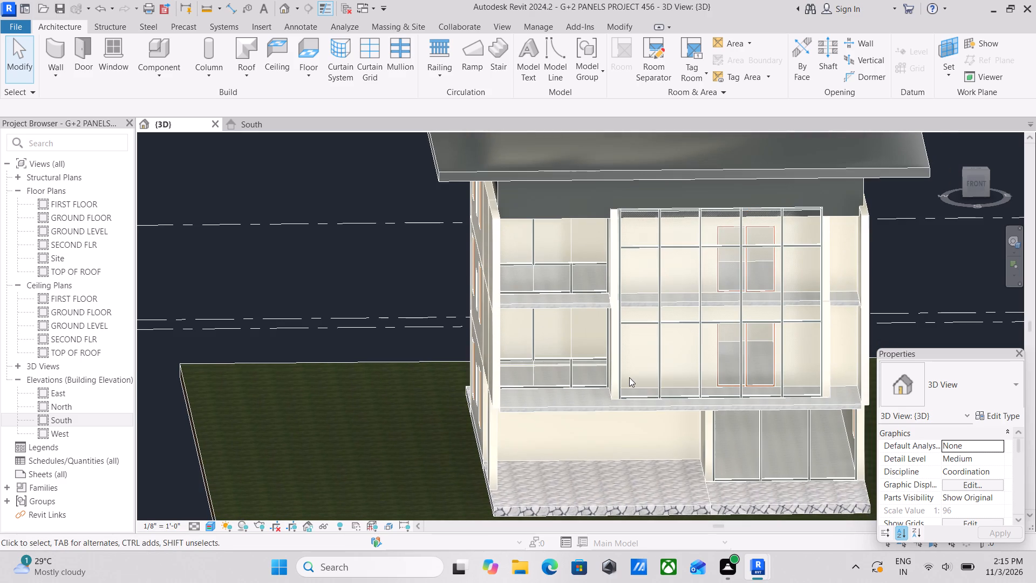
pyautogui.scroll(2, 604, 419)
pyautogui.scroll(-2, 637, 416)
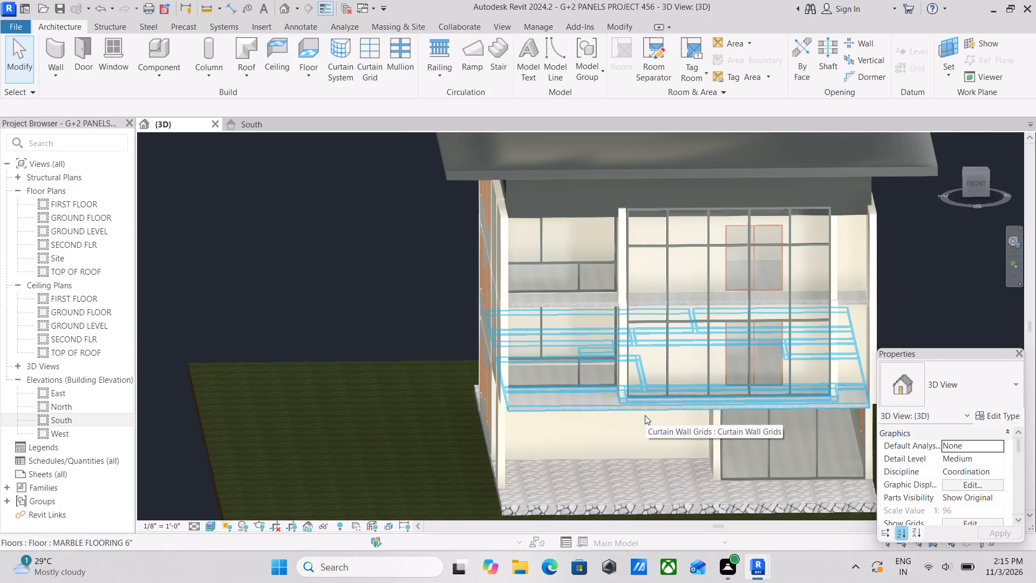
pyautogui.scroll(-1, 645, 415)
pyautogui.keyDown('shift'); pyautogui.moveTo(637, 408); pyautogui.dragTo(686, 460, button='middle'); pyautogui.keyUp('shift')
pyautogui.keyDown('shift'); pyautogui.moveTo(613, 341); pyautogui.dragTo(575, 391, button='middle'); pyautogui.keyUp('shift')
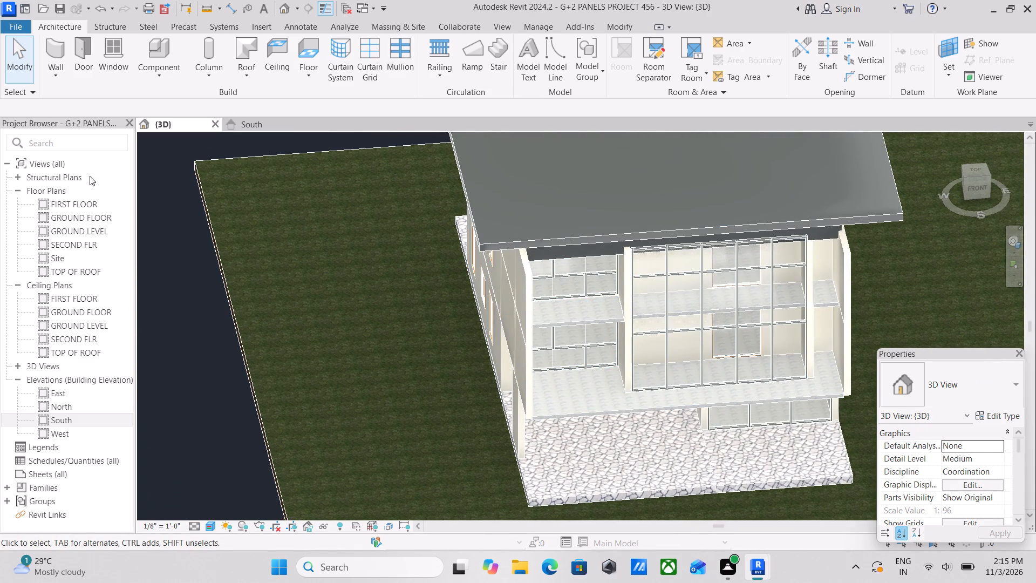
# Open the FIRST FLOOR plan at the front balcony and storefront area.
pyautogui.doubleClick(79, 207)
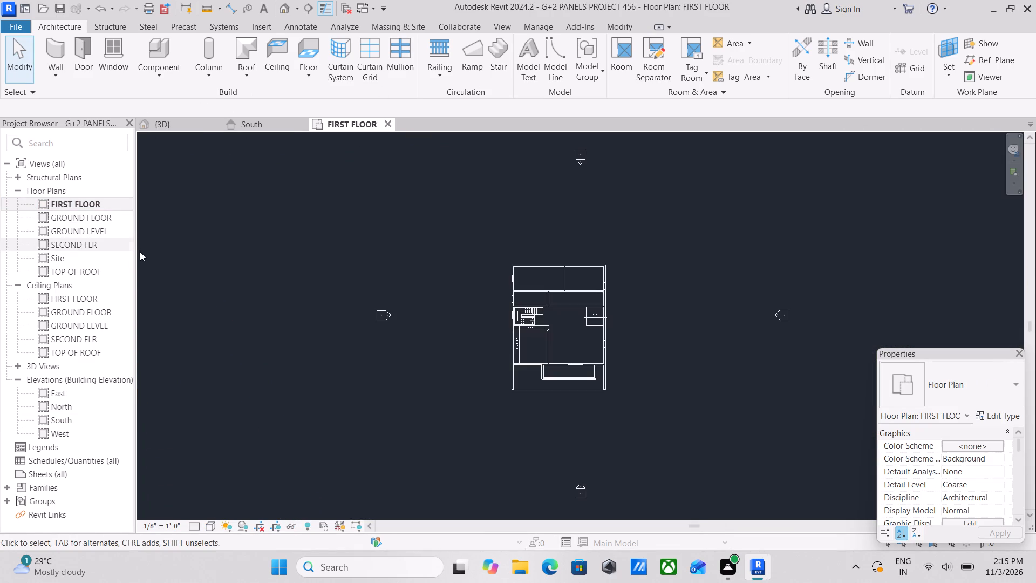
pyautogui.scroll(3, 326, 347)
pyautogui.scroll(6, 647, 433)
pyautogui.moveTo(618, 403); pyautogui.dragTo(558, 464, button='middle')
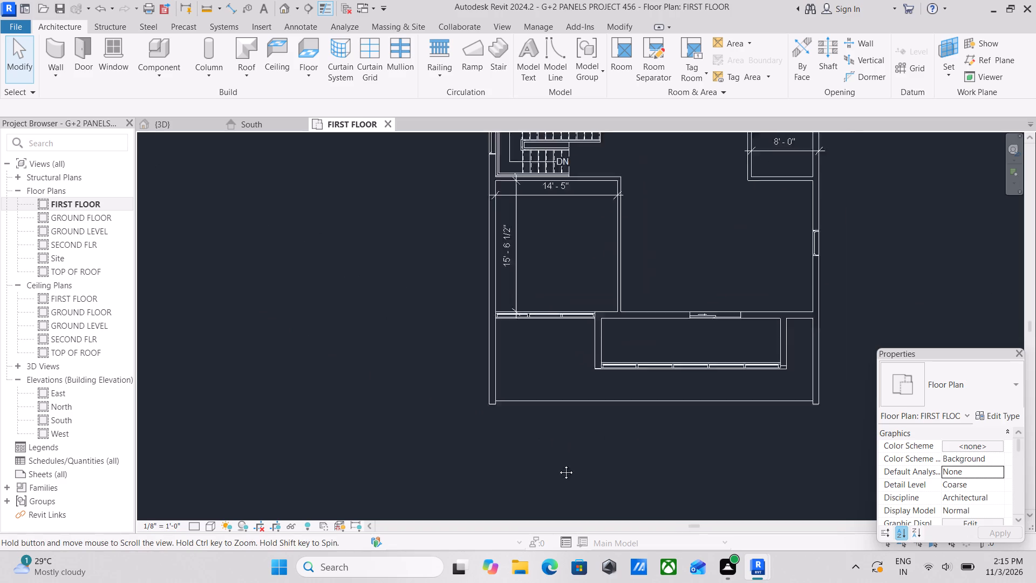
pyautogui.moveTo(558, 464); pyautogui.dragTo(554, 469, button='middle')
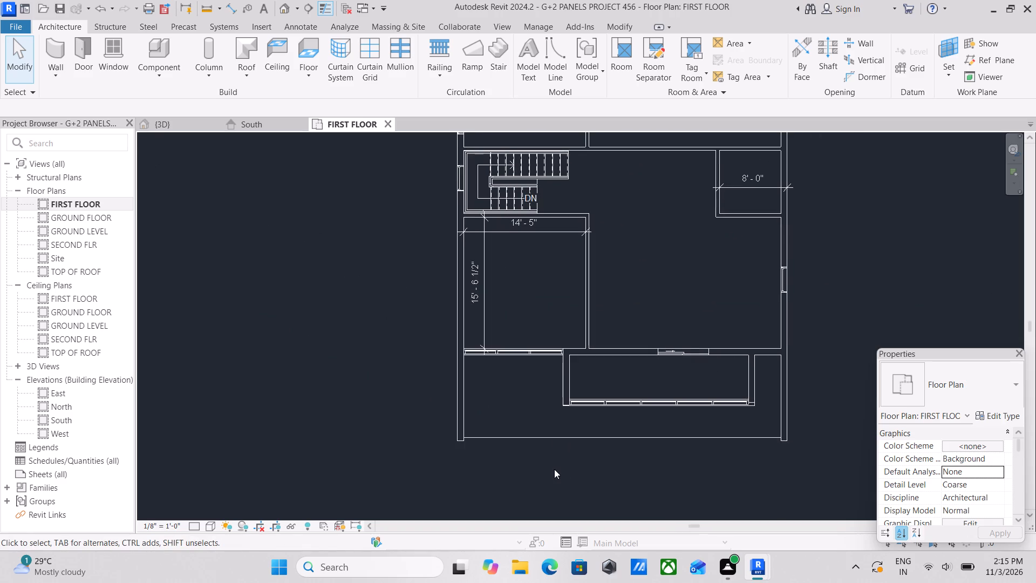
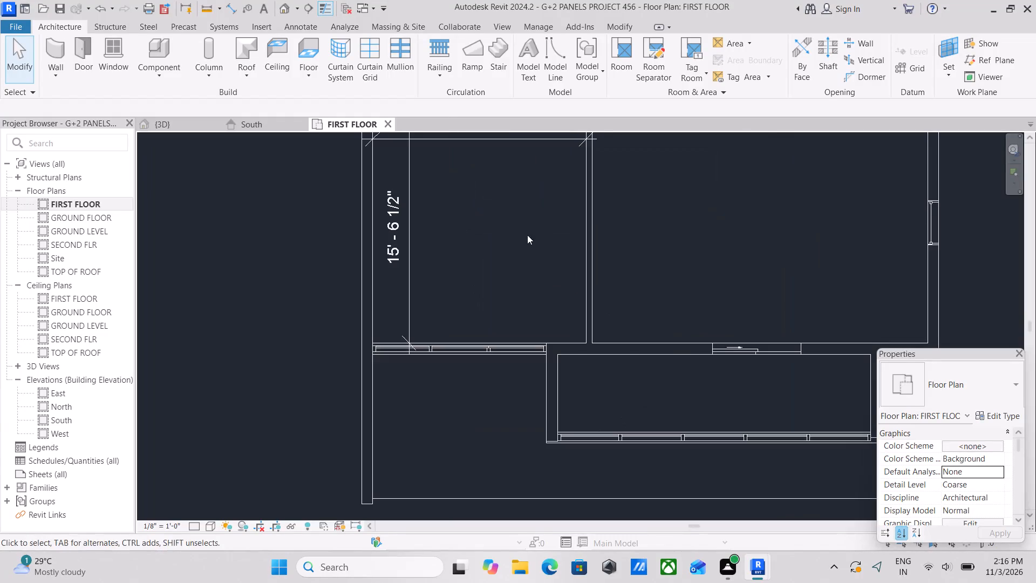
# Create a railing along the first-floor balcony's front floor edge, spanning 37' 6" between the side walls with a 2" path offset.
pyautogui.scroll(-1, 475, 103)
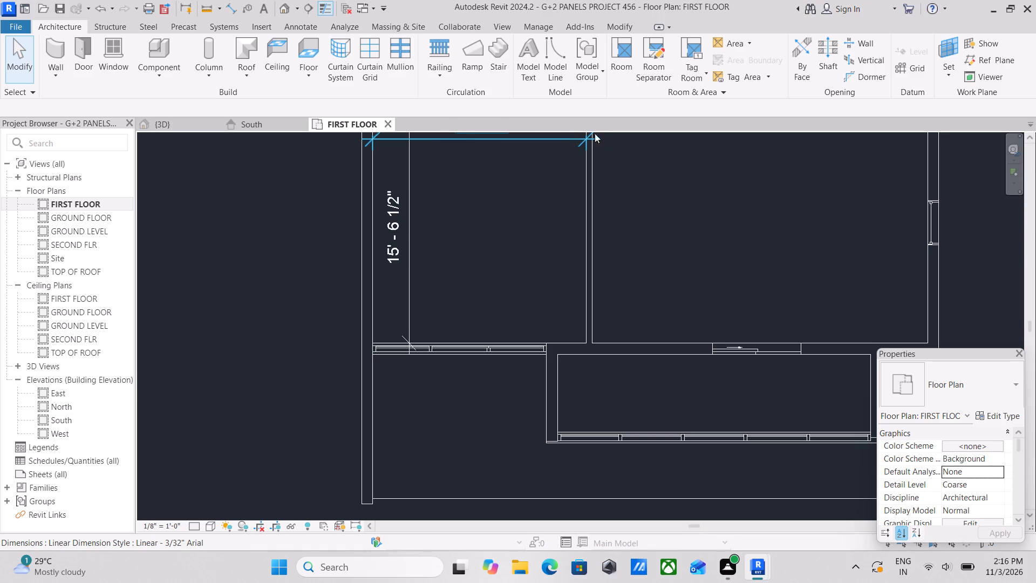
pyautogui.scroll(-4, 496, 335)
pyautogui.scroll(-2, 521, 275)
pyautogui.scroll(4, 471, 333)
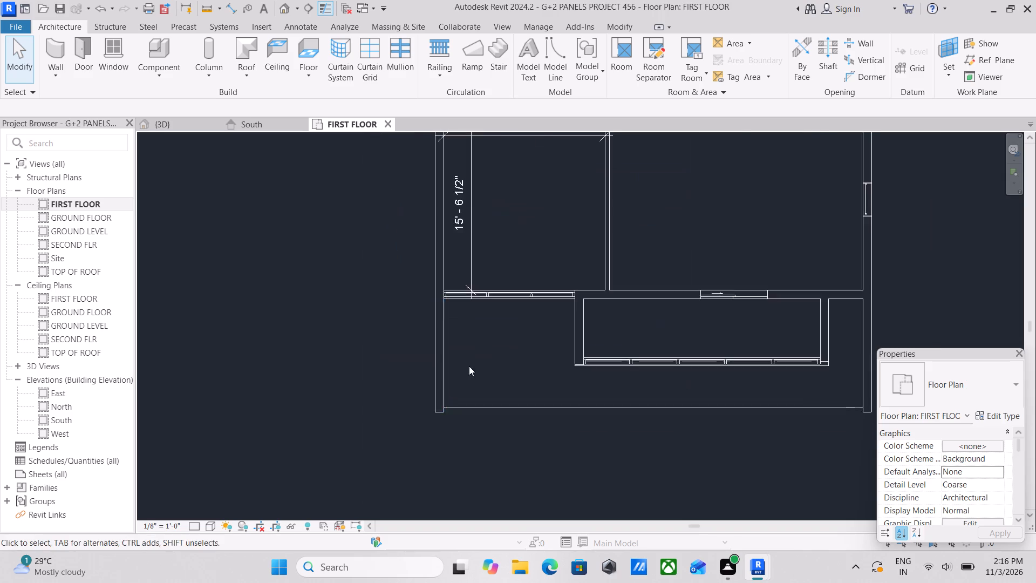
pyautogui.scroll(-1, 469, 365)
pyautogui.moveTo(468, 332); pyautogui.dragTo(435, 298, button='middle')
pyautogui.scroll(-1, 438, 306)
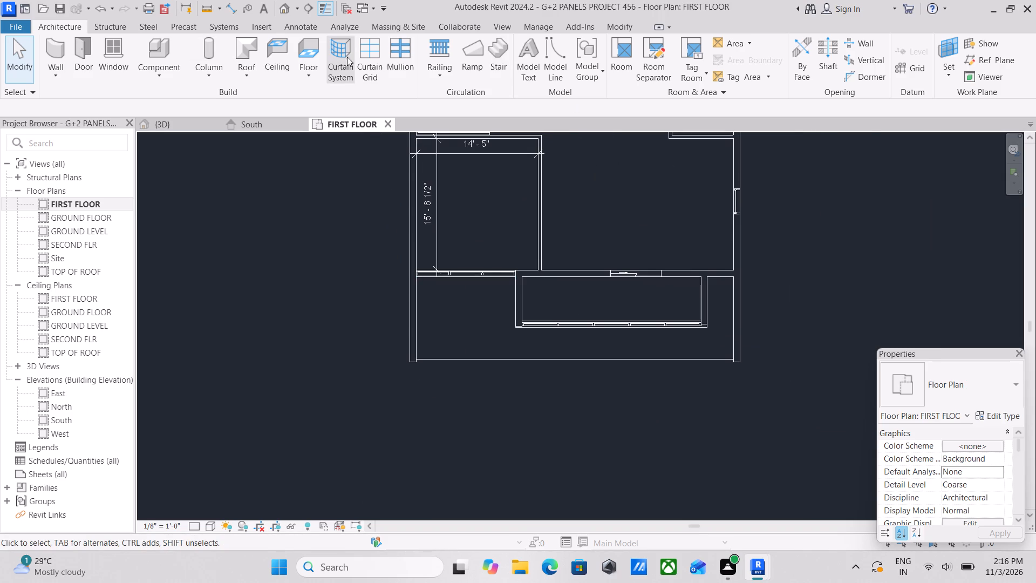
pyautogui.click(435, 78)
pyautogui.click(458, 96)
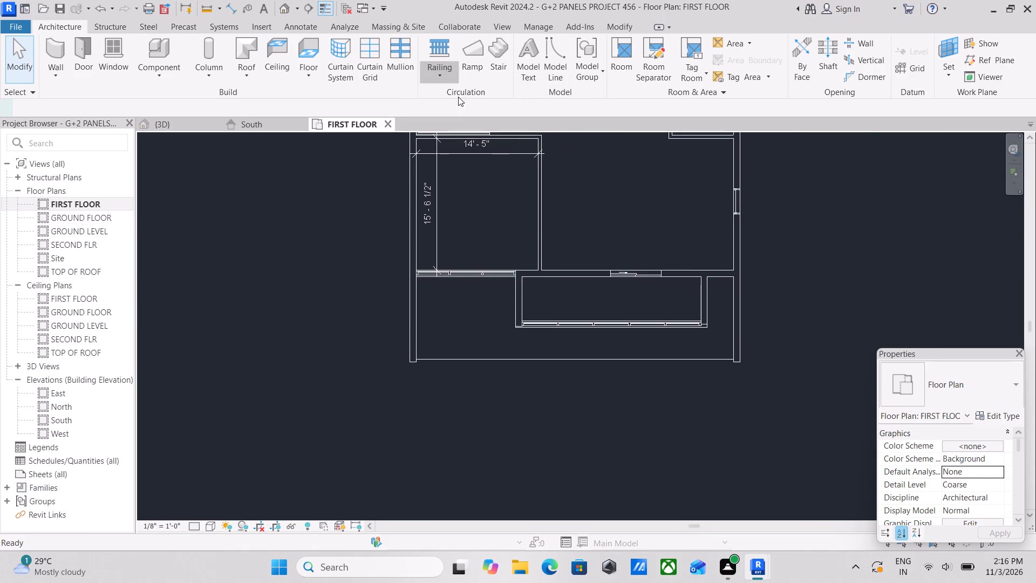
pyautogui.scroll(2, 425, 346)
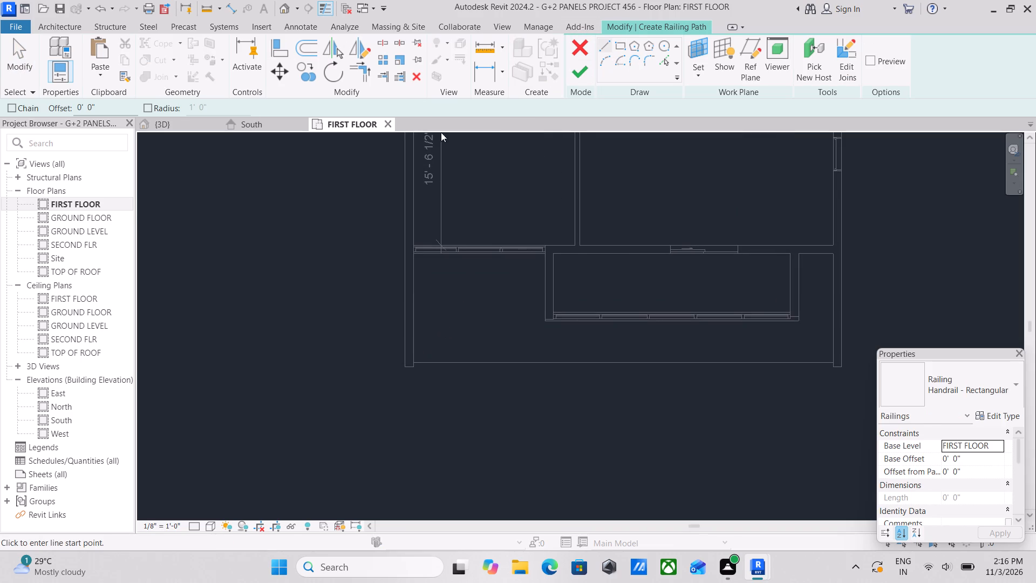
pyautogui.moveTo(105, 103); pyautogui.dragTo(50, 116)
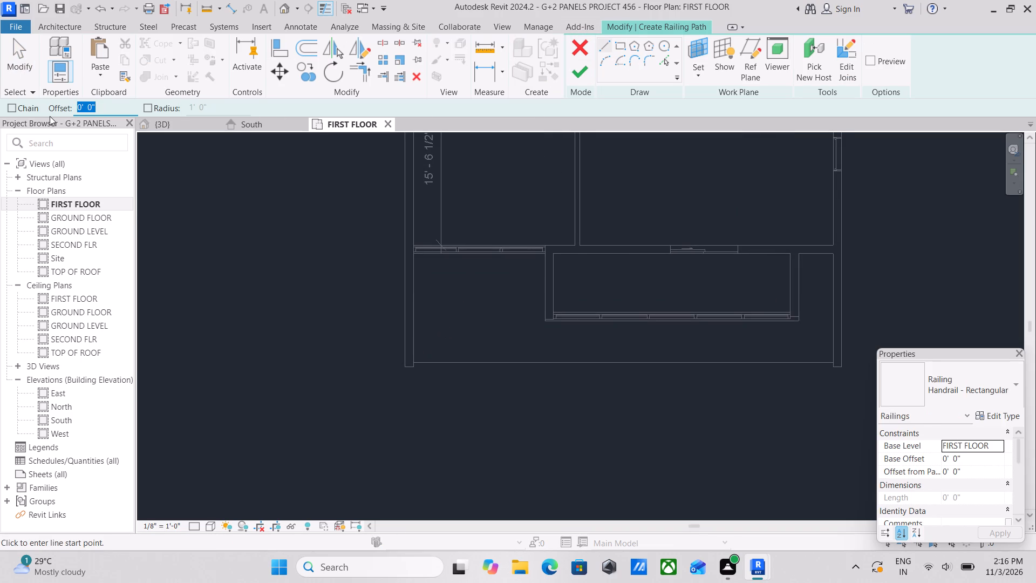
pyautogui.press('2')
pyautogui.hotkey('shift', '"')
pyautogui.press('Return')
pyautogui.scroll(2, 353, 423)
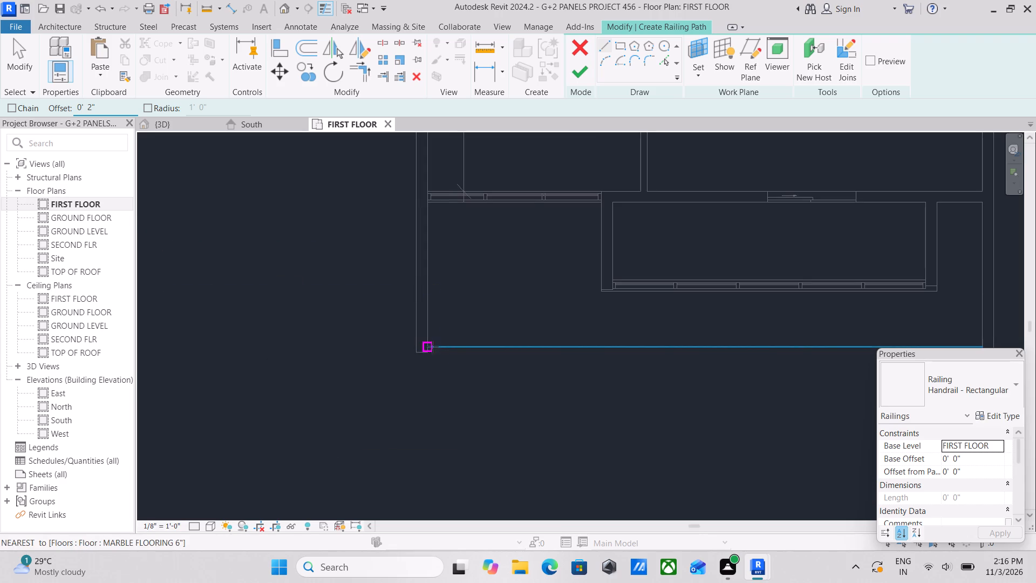
pyautogui.click(430, 345)
pyautogui.moveTo(595, 347); pyautogui.dragTo(503, 346, button='middle')
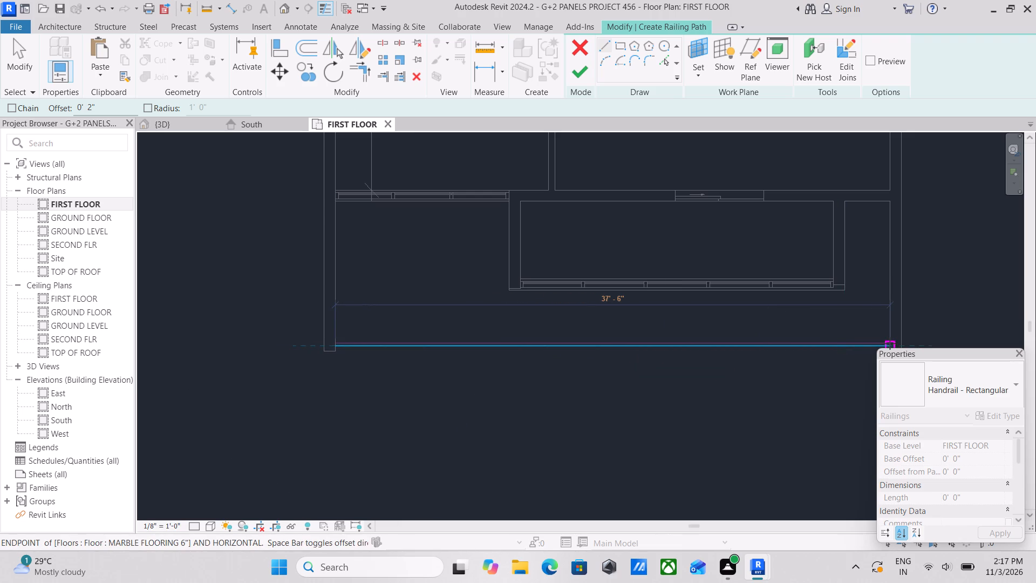
pyautogui.click(890, 343)
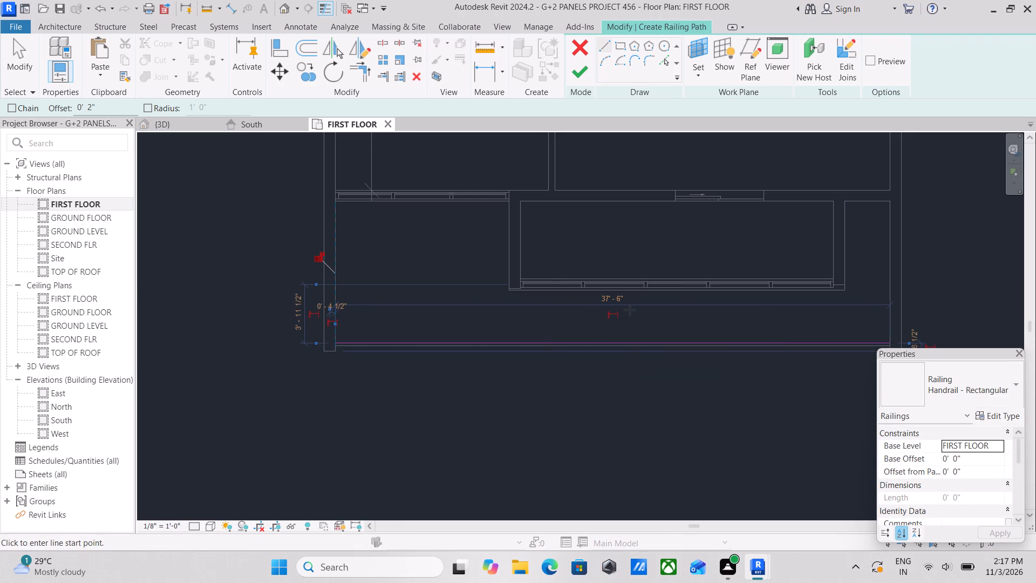
pyautogui.press('Escape')
pyautogui.press('Escape')
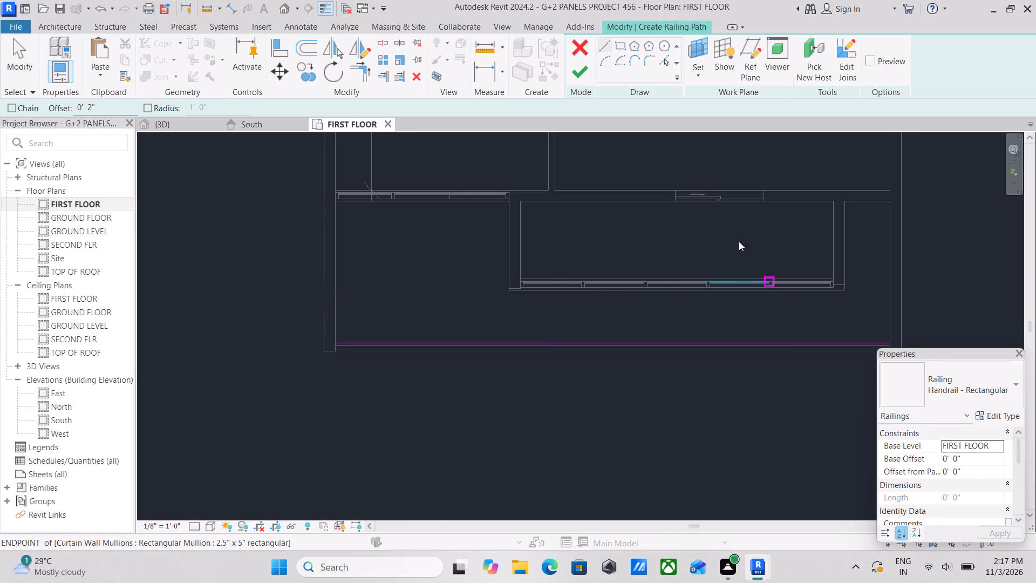
pyautogui.press('Escape')
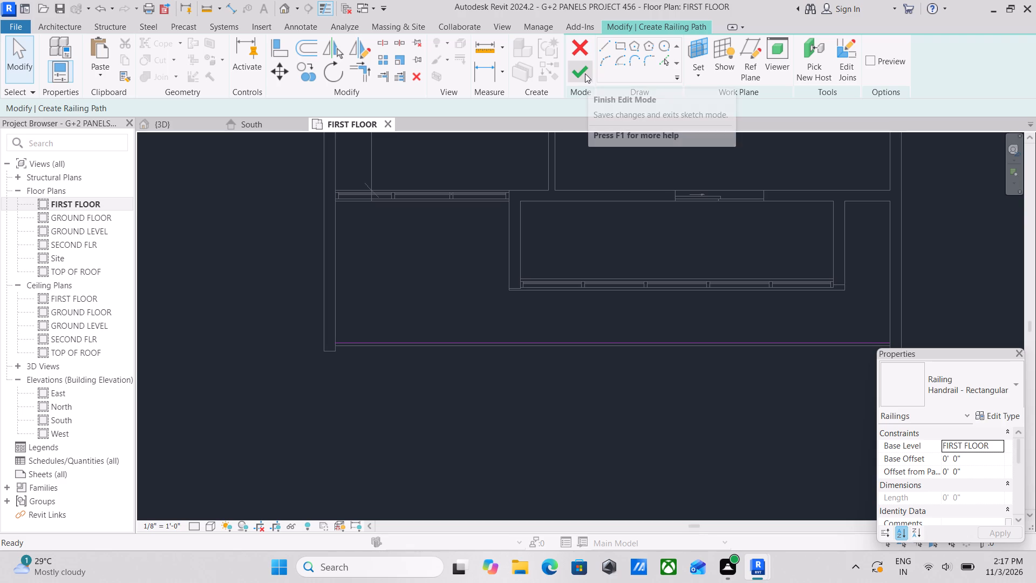
pyautogui.click(578, 73)
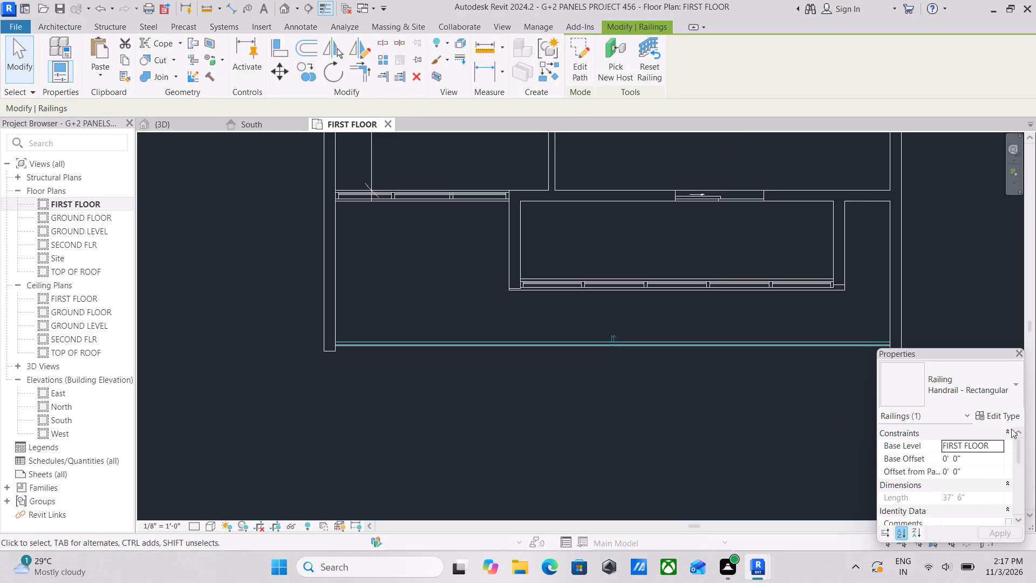
# Change the new front balcony railing's type to Glass Panel - Bottom Fill.
pyautogui.click(1015, 396)
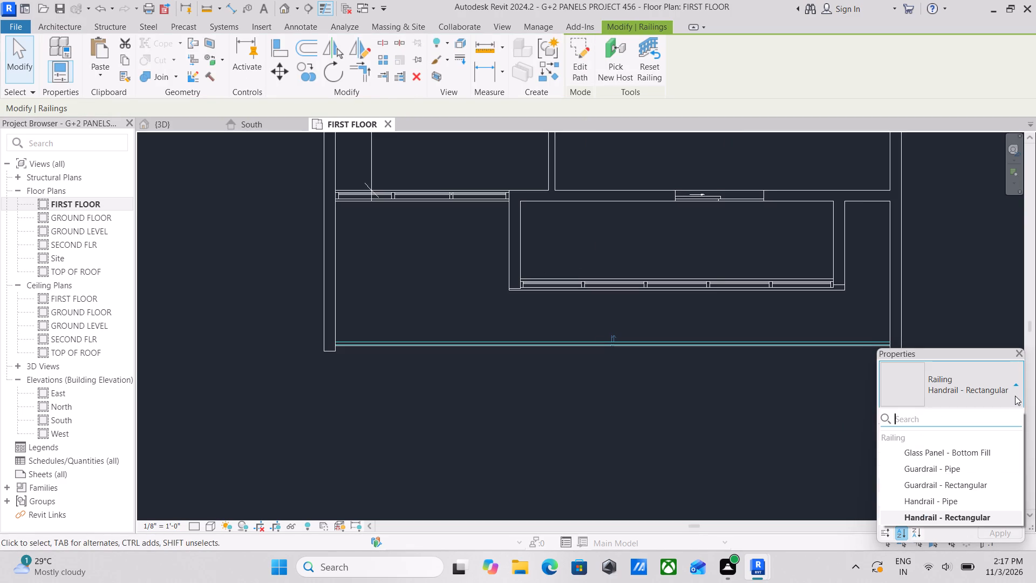
pyautogui.click(982, 456)
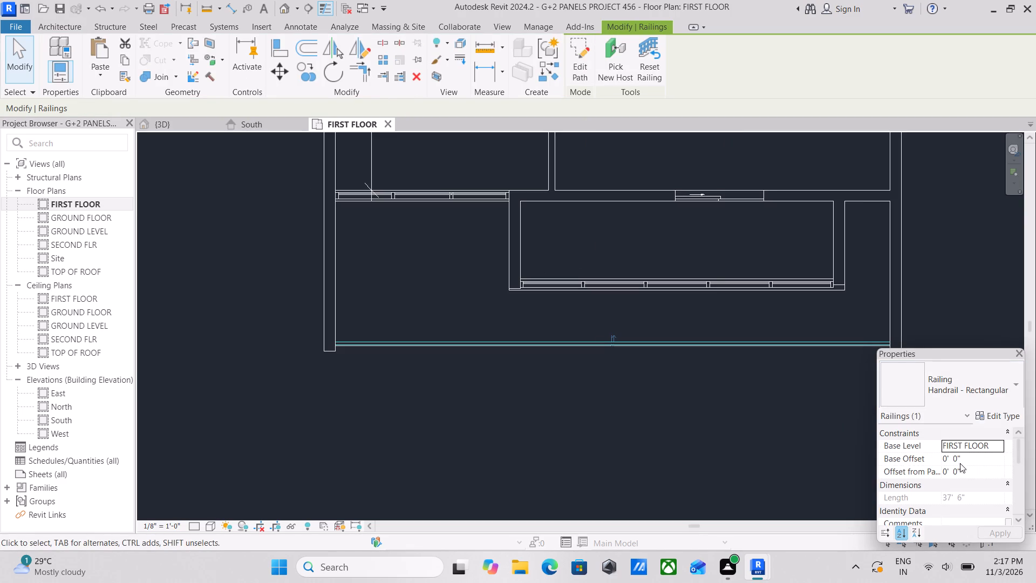
pyautogui.press('Escape')
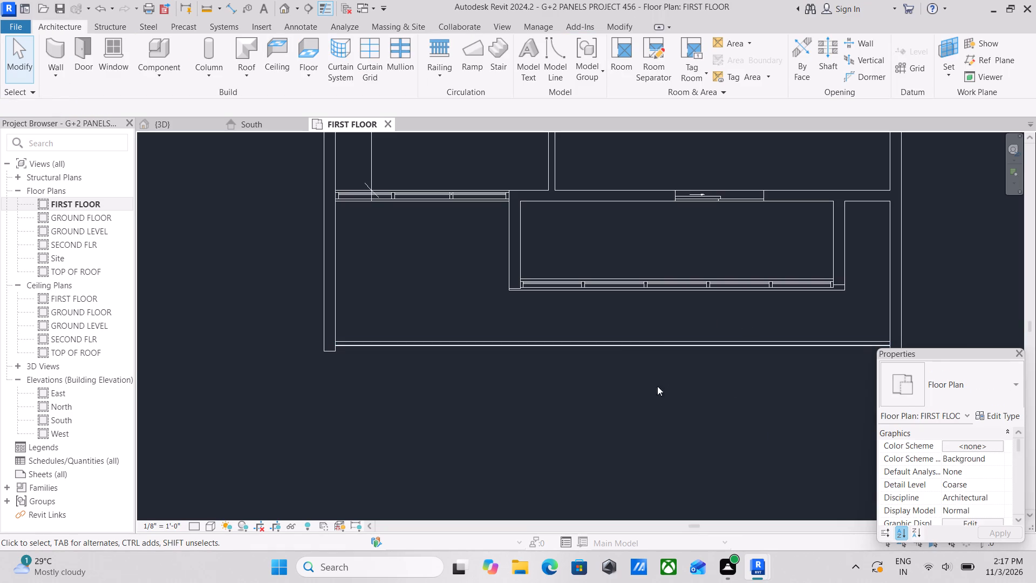
pyautogui.scroll(-2, 585, 379)
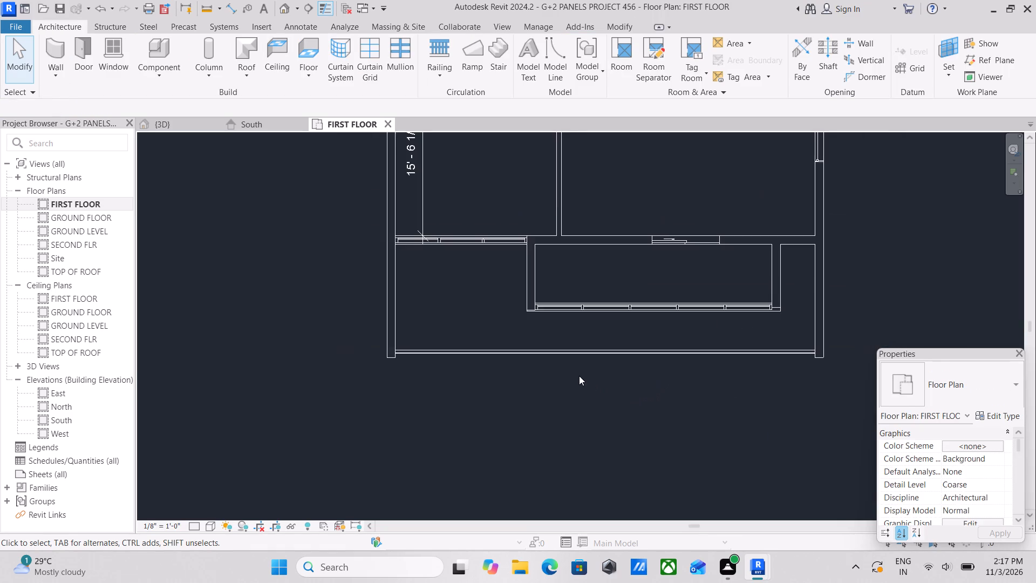
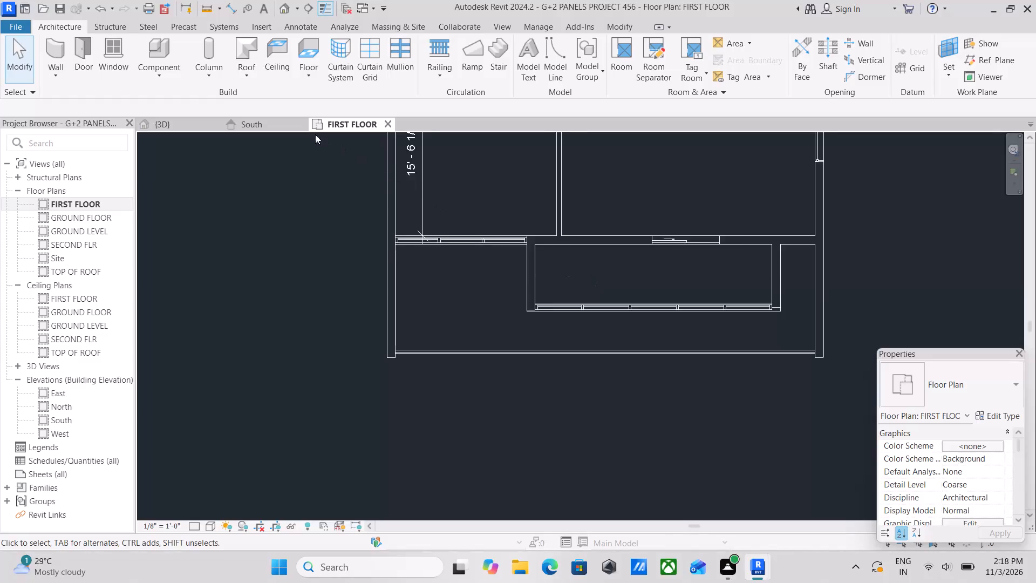
# Examine the first-floor balcony's new glass-panel railing and the front facade in the 3D view from several angles.
pyautogui.click(162, 124)
pyautogui.scroll(-2, 574, 311)
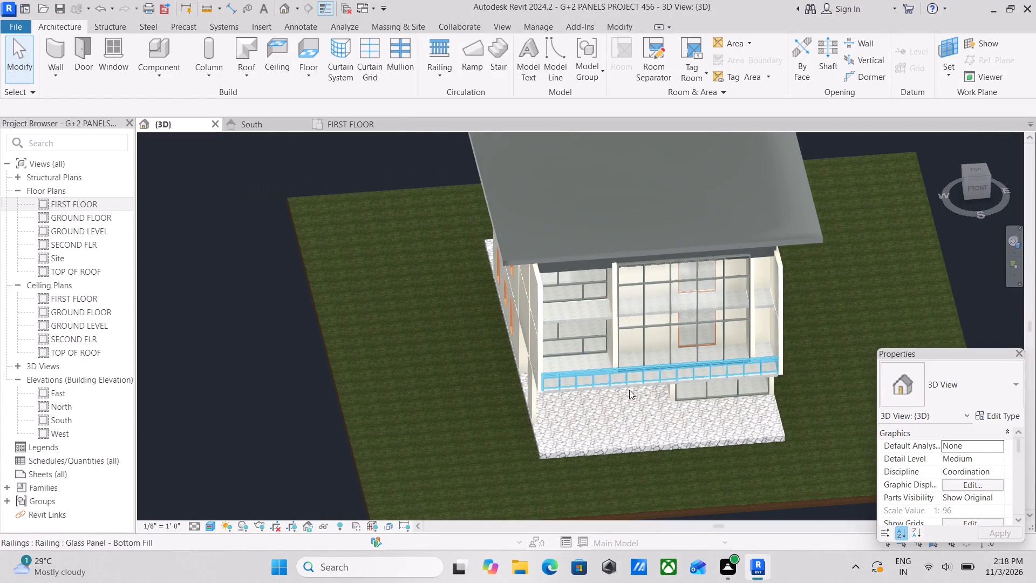
pyautogui.scroll(11, 629, 390)
pyautogui.scroll(-2, 618, 381)
pyautogui.keyDown('shift'); pyautogui.scroll(-1, 631, 386); pyautogui.keyUp('shift')
pyautogui.keyDown('shift'); pyautogui.moveTo(631, 386); pyautogui.dragTo(618, 297, button='middle'); pyautogui.keyUp('shift')
pyautogui.scroll(-2, 655, 356)
pyautogui.keyDown('shift'); pyautogui.moveTo(652, 358); pyautogui.dragTo(746, 360, button='middle'); pyautogui.keyUp('shift')
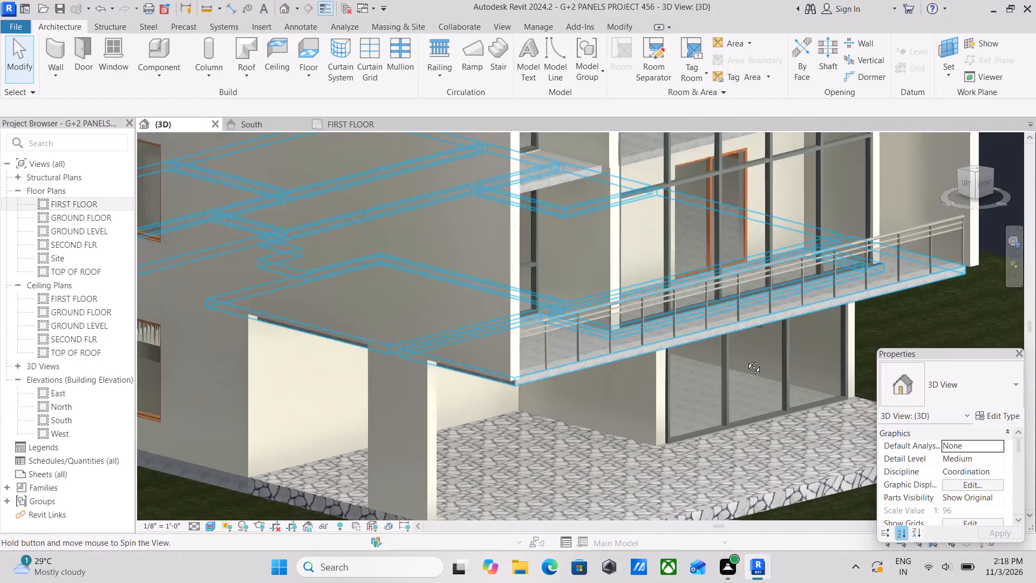
pyautogui.keyDown('shift'); pyautogui.moveTo(746, 360); pyautogui.dragTo(759, 357, button='middle'); pyautogui.keyUp('shift')
pyautogui.scroll(-1, 756, 379)
pyautogui.keyDown('shift'); pyautogui.moveTo(755, 380); pyautogui.dragTo(687, 385, button='middle'); pyautogui.keyUp('shift')
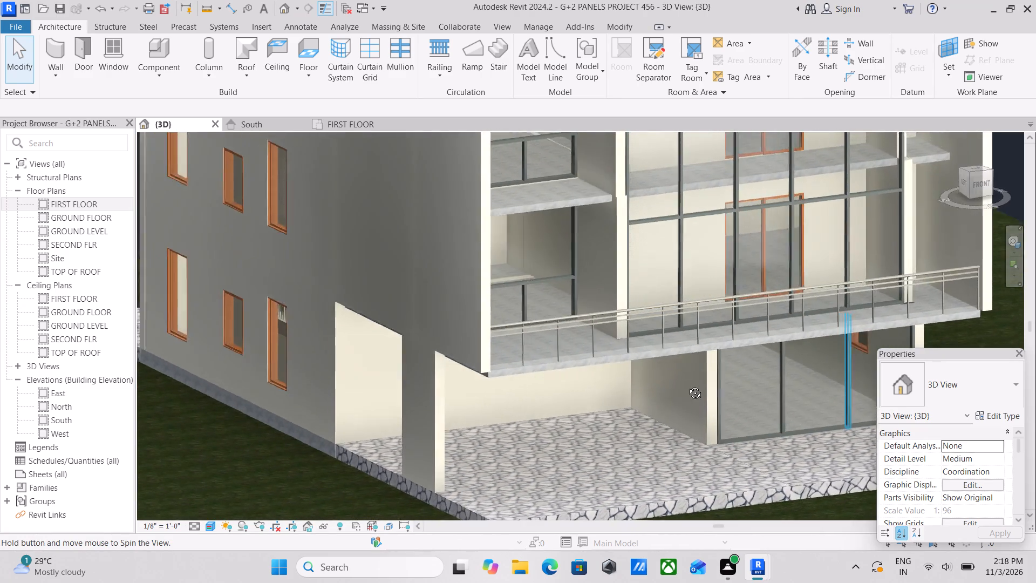
pyautogui.keyDown('shift'); pyautogui.moveTo(687, 385); pyautogui.dragTo(638, 413, button='middle'); pyautogui.keyUp('shift')
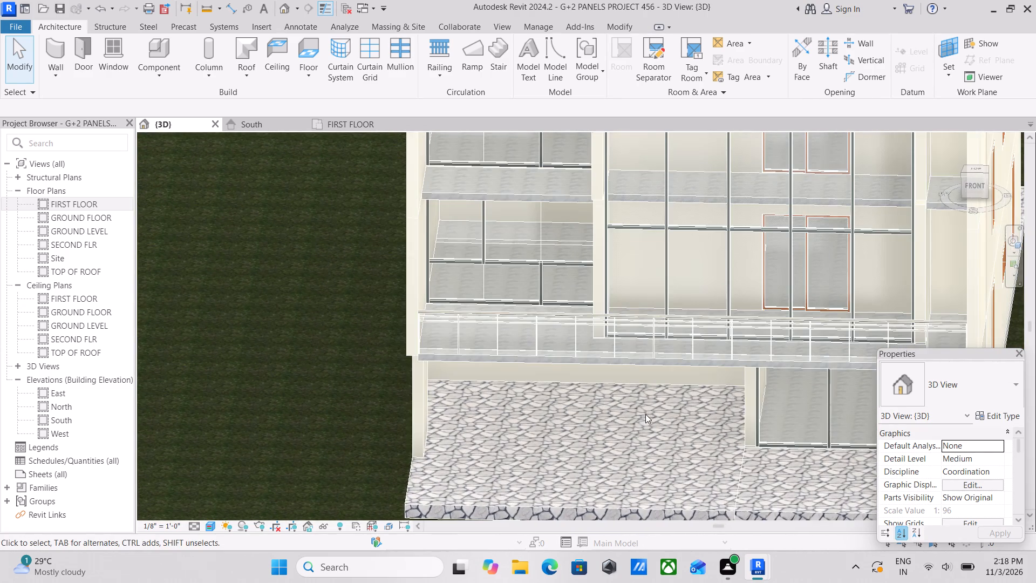
pyautogui.keyDown('shift'); pyautogui.scroll(-3, 646, 414); pyautogui.keyUp('shift')
pyautogui.scroll(-3, 650, 417)
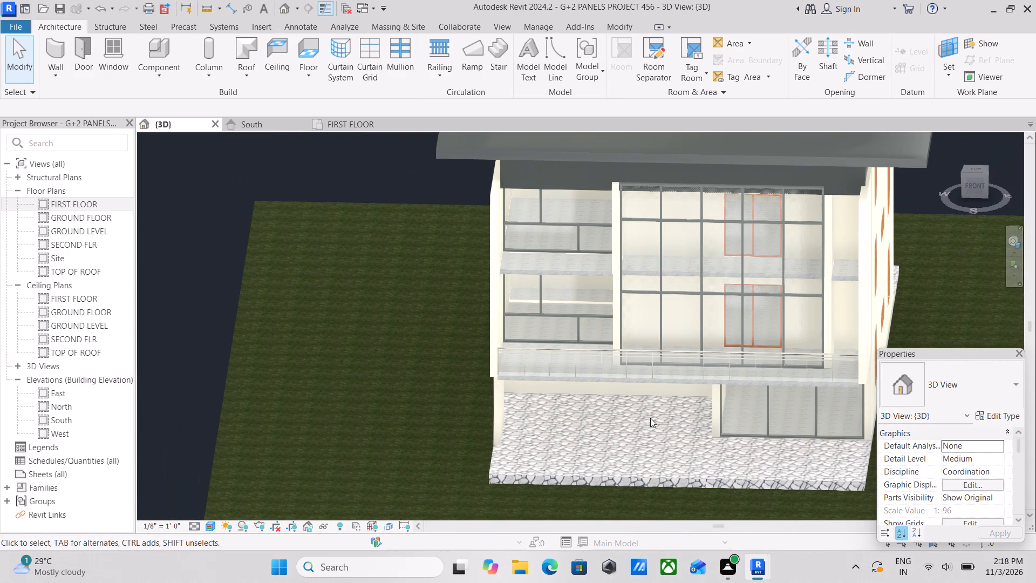
pyautogui.scroll(-3, 650, 410)
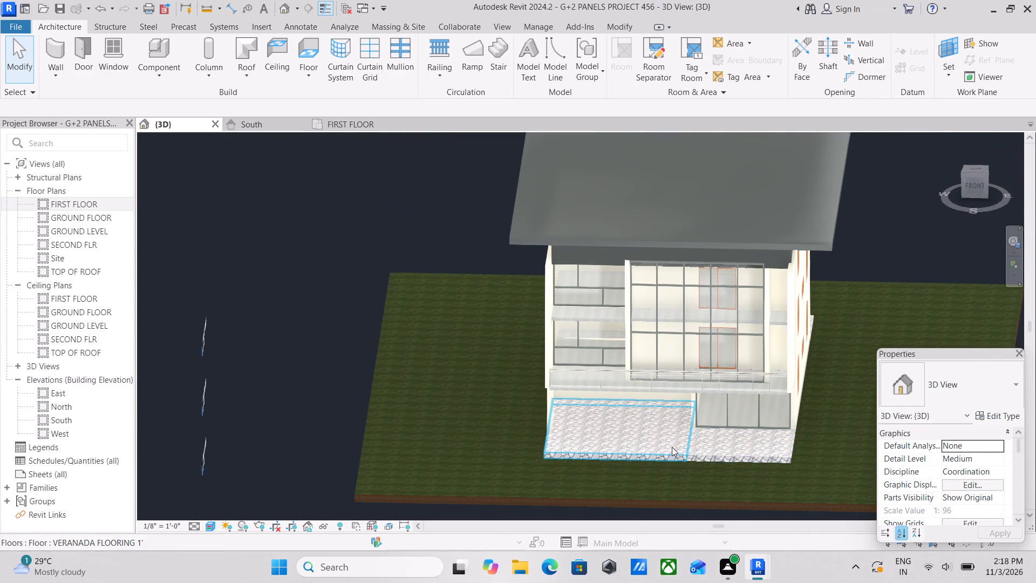
pyautogui.keyDown('shift'); pyautogui.moveTo(674, 427); pyautogui.dragTo(692, 293, button='middle'); pyautogui.keyUp('shift')
pyautogui.keyDown('shift'); pyautogui.moveTo(683, 351); pyautogui.dragTo(749, 431, button='middle'); pyautogui.keyUp('shift')
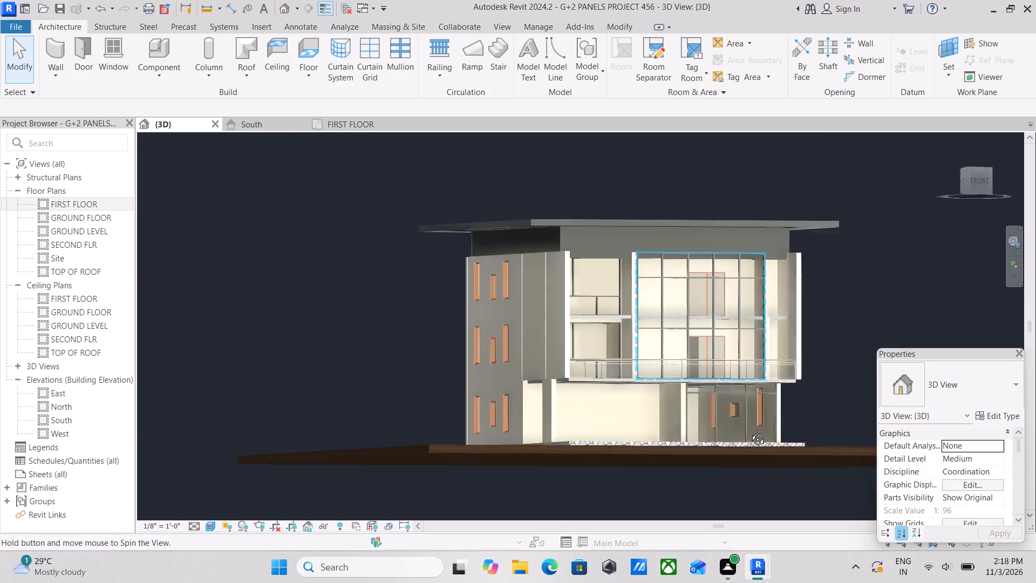
pyautogui.keyDown('shift'); pyautogui.moveTo(749, 431); pyautogui.dragTo(762, 447, button='middle'); pyautogui.keyUp('shift')
pyautogui.scroll(6, 723, 419)
pyautogui.moveTo(699, 400); pyautogui.dragTo(696, 424, button='middle')
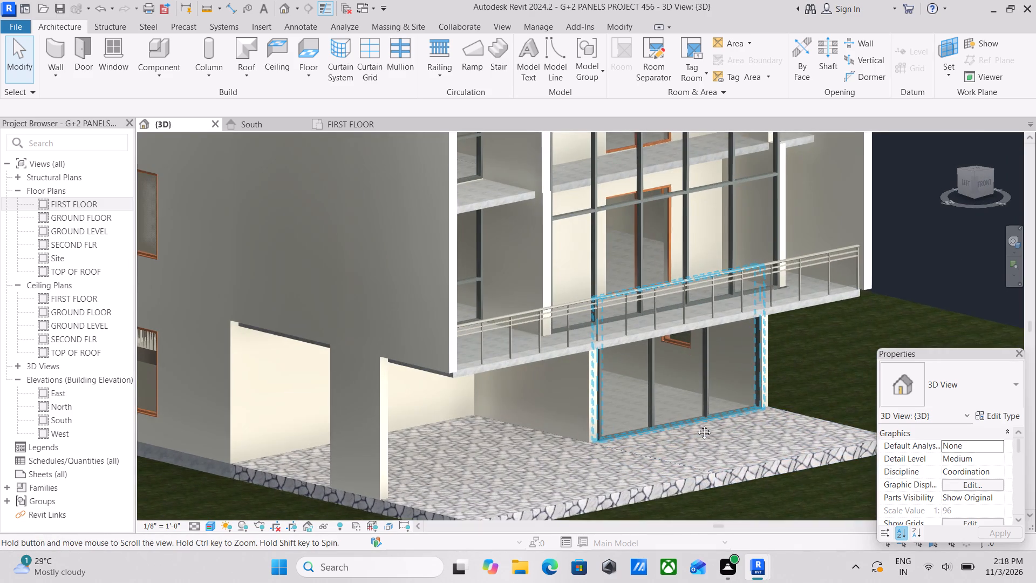
pyautogui.moveTo(696, 424); pyautogui.dragTo(691, 463, button='middle')
pyautogui.moveTo(668, 392); pyautogui.dragTo(536, 419, button='middle')
pyautogui.scroll(-1, 594, 437)
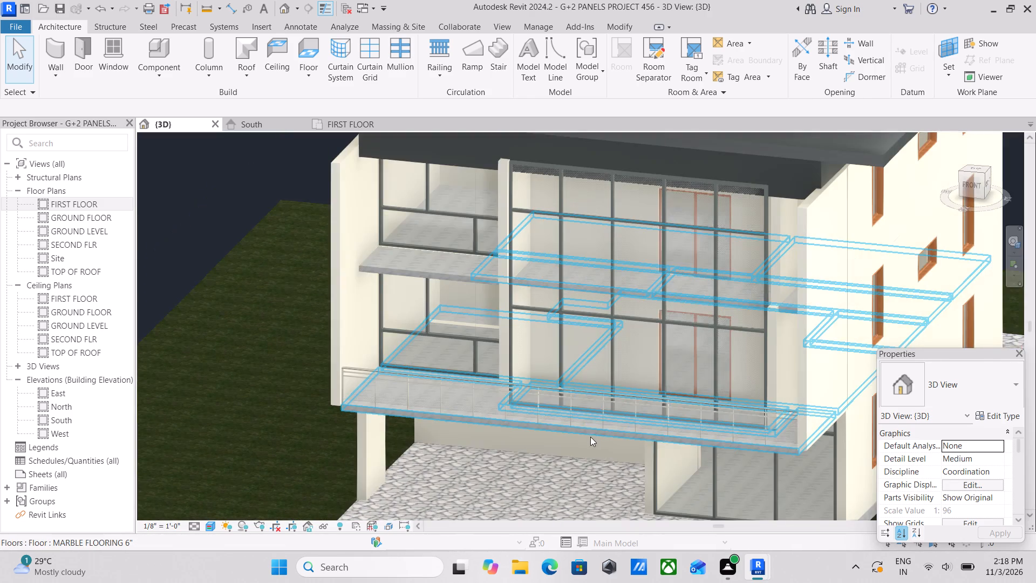
pyautogui.scroll(-1, 589, 437)
pyautogui.moveTo(589, 437); pyautogui.dragTo(612, 469, button='middle')
pyautogui.scroll(1, 484, 395)
pyautogui.moveTo(484, 402); pyautogui.dragTo(505, 414, button='middle')
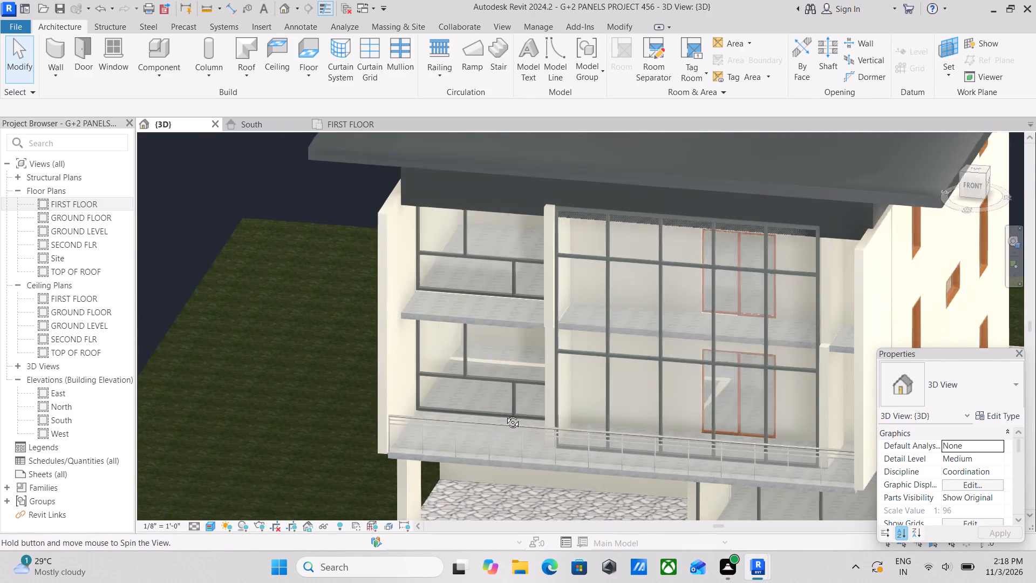
pyautogui.moveTo(505, 414); pyautogui.dragTo(516, 370, button='middle')
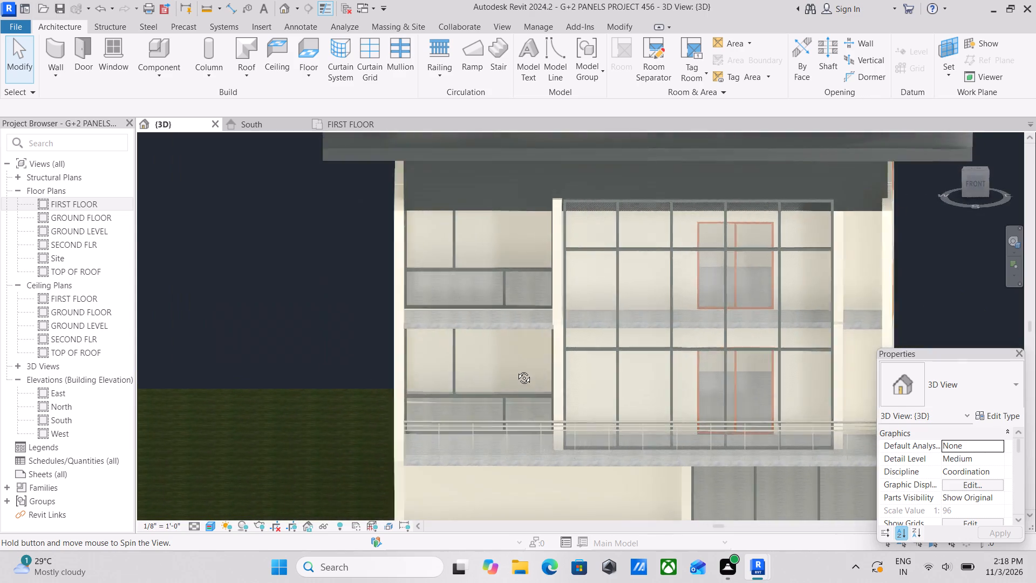
pyautogui.moveTo(516, 370); pyautogui.dragTo(483, 369, button='middle')
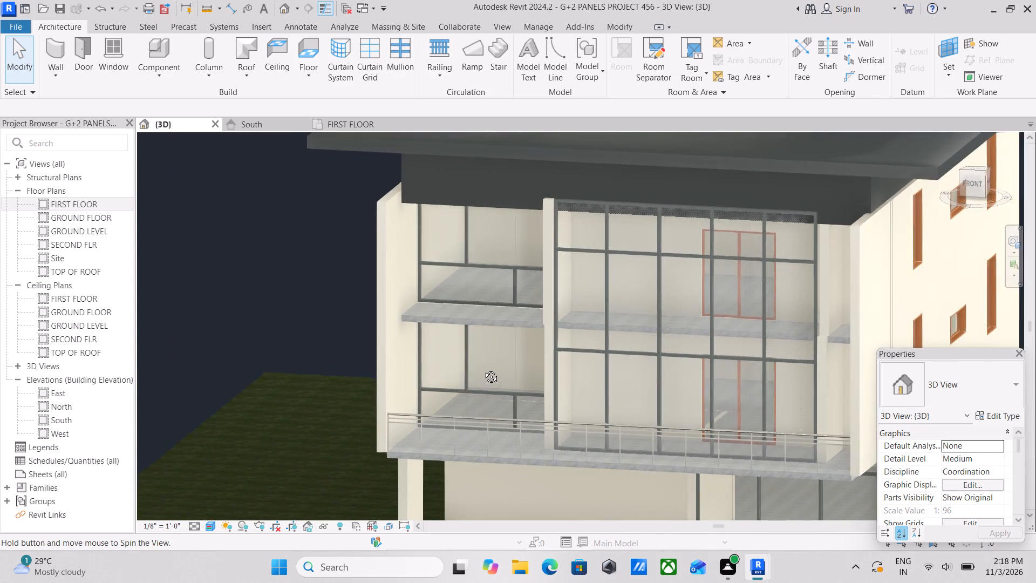
pyautogui.moveTo(483, 369); pyautogui.dragTo(499, 386, button='middle')
pyautogui.keyDown('shift'); pyautogui.moveTo(507, 394); pyautogui.dragTo(591, 413, button='middle'); pyautogui.keyUp('shift')
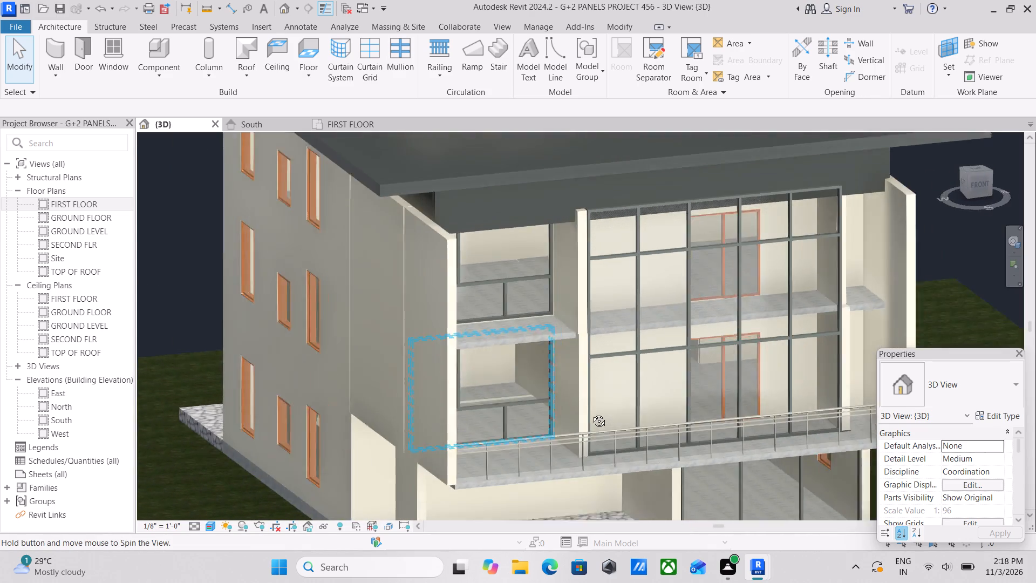
pyautogui.keyDown('shift'); pyautogui.moveTo(591, 413); pyautogui.dragTo(568, 429, button='middle'); pyautogui.keyUp('shift')
pyautogui.scroll(1, 568, 429)
pyautogui.scroll(2, 608, 410)
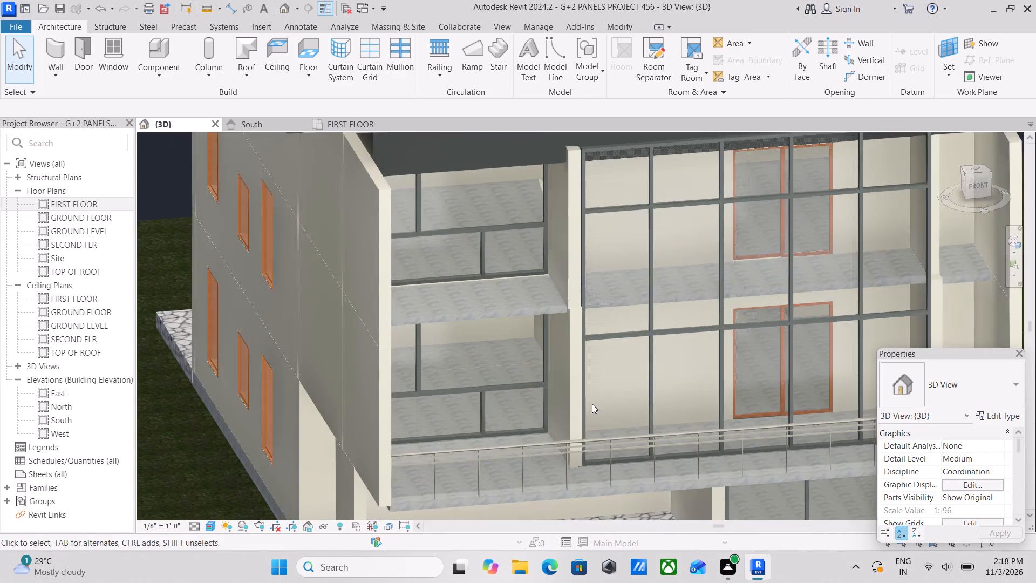
pyautogui.scroll(2, 528, 372)
pyautogui.scroll(-4, 581, 423)
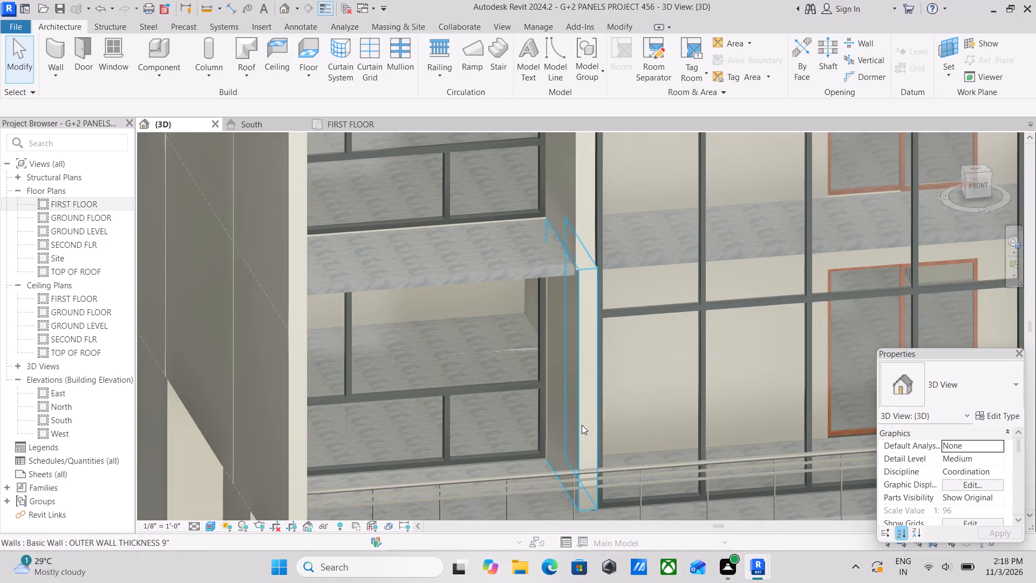
pyautogui.scroll(-3, 645, 438)
pyautogui.keyDown('shift'); pyautogui.moveTo(645, 438); pyautogui.dragTo(608, 386, button='middle'); pyautogui.keyUp('shift')
pyautogui.keyDown('shift'); pyautogui.scroll(1, 644, 437); pyautogui.keyUp('shift')
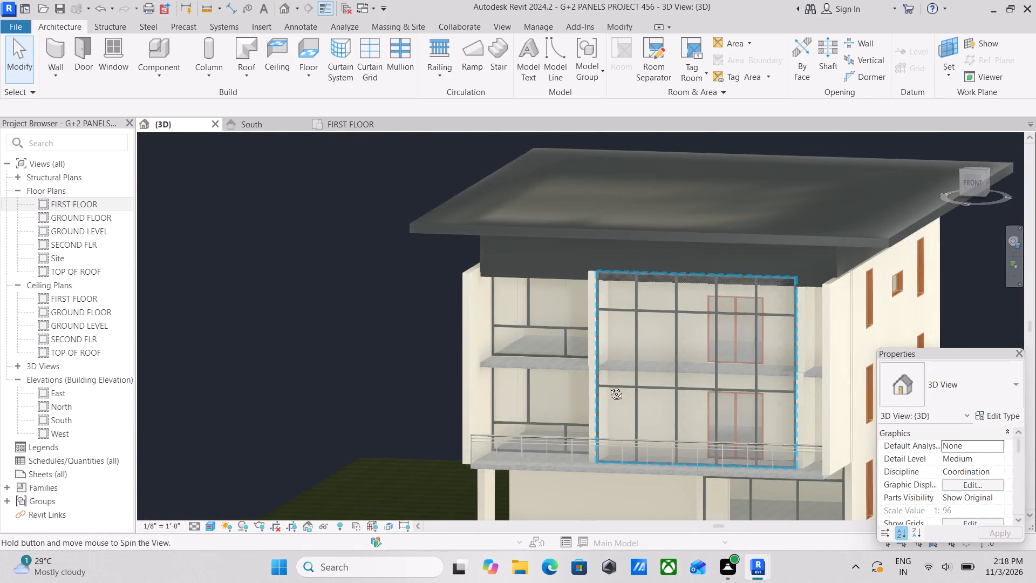
pyautogui.keyDown('shift'); pyautogui.moveTo(608, 386); pyautogui.dragTo(626, 398, button='middle'); pyautogui.keyUp('shift')
pyautogui.keyDown('shift'); pyautogui.moveTo(633, 430); pyautogui.dragTo(732, 459, button='middle'); pyautogui.keyUp('shift')
pyautogui.moveTo(668, 398); pyautogui.dragTo(652, 404, button='middle')
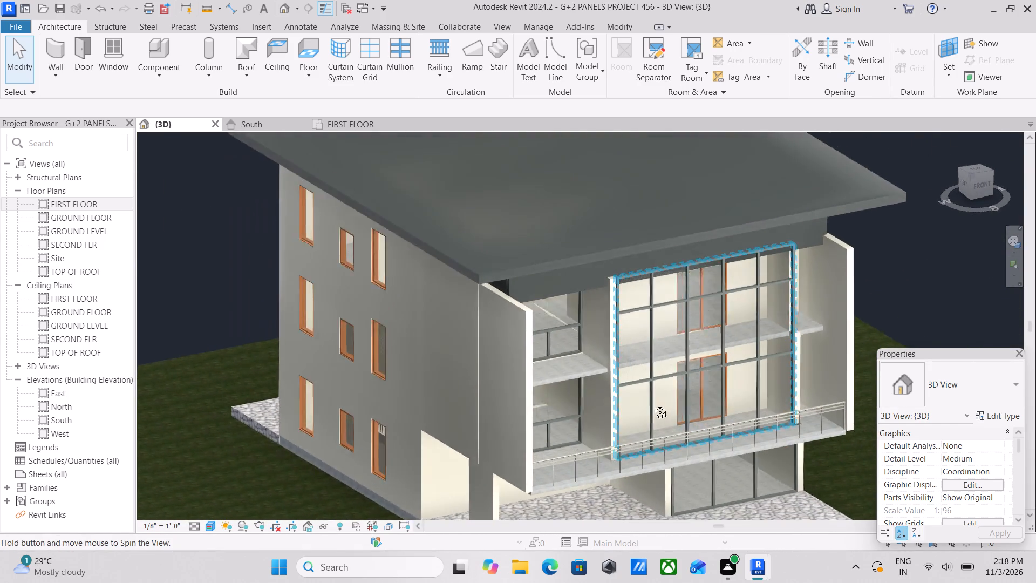
pyautogui.moveTo(652, 404); pyautogui.dragTo(655, 403, button='middle')
pyautogui.scroll(-1, 647, 423)
pyautogui.moveTo(646, 423); pyautogui.dragTo(581, 330, button='middle')
pyautogui.scroll(1, 639, 389)
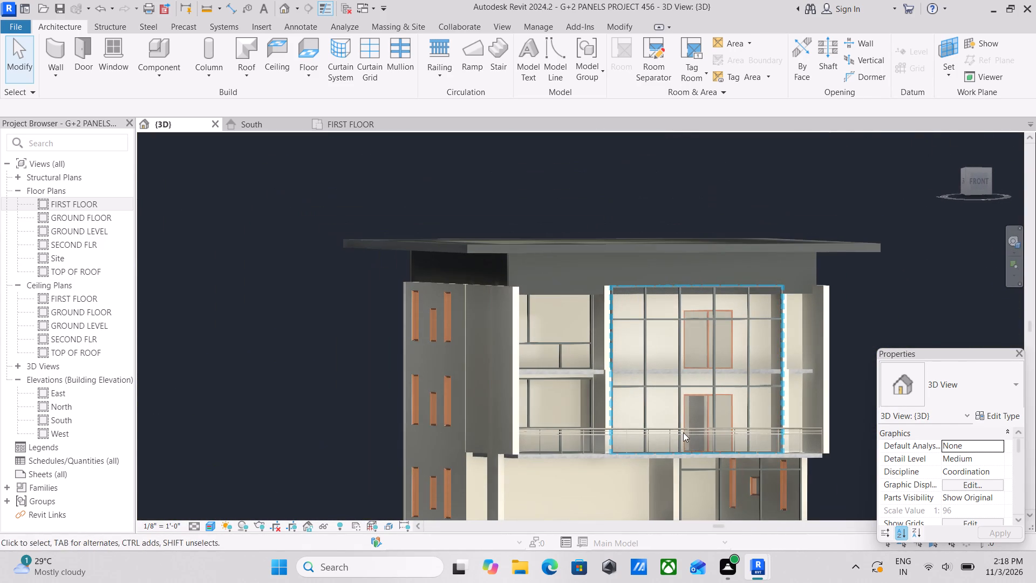
# Inspect the building's side and rear elevations in 3D by going around the whole model.
pyautogui.scroll(-2, 689, 435)
pyautogui.keyDown('shift'); pyautogui.moveTo(684, 427); pyautogui.dragTo(594, 425, button='middle'); pyautogui.keyUp('shift')
pyautogui.scroll(-2, 703, 432)
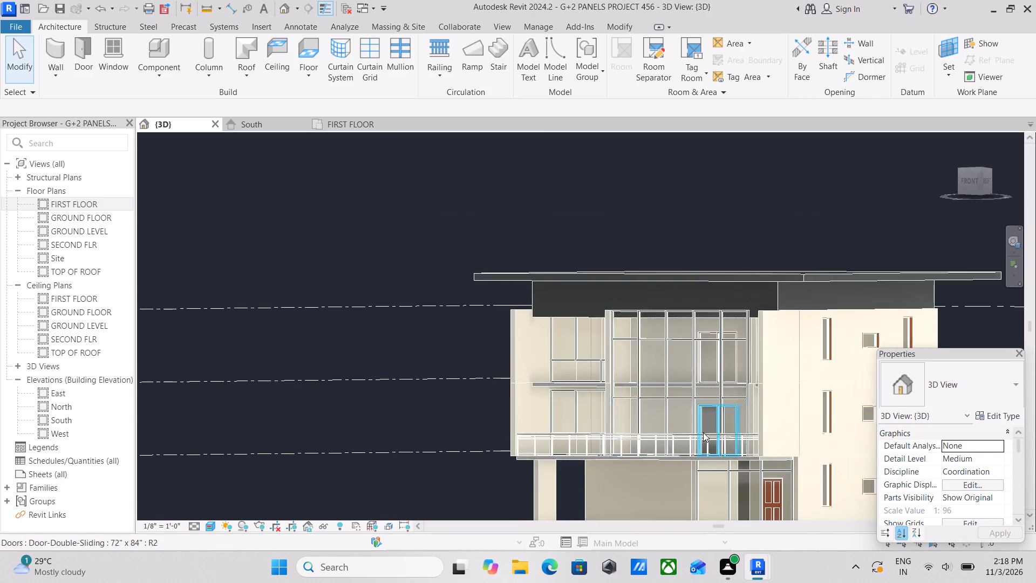
pyautogui.moveTo(690, 429); pyautogui.dragTo(580, 419, button='middle')
pyautogui.keyDown('shift'); pyautogui.moveTo(686, 426); pyautogui.dragTo(582, 428, button='middle'); pyautogui.keyUp('shift')
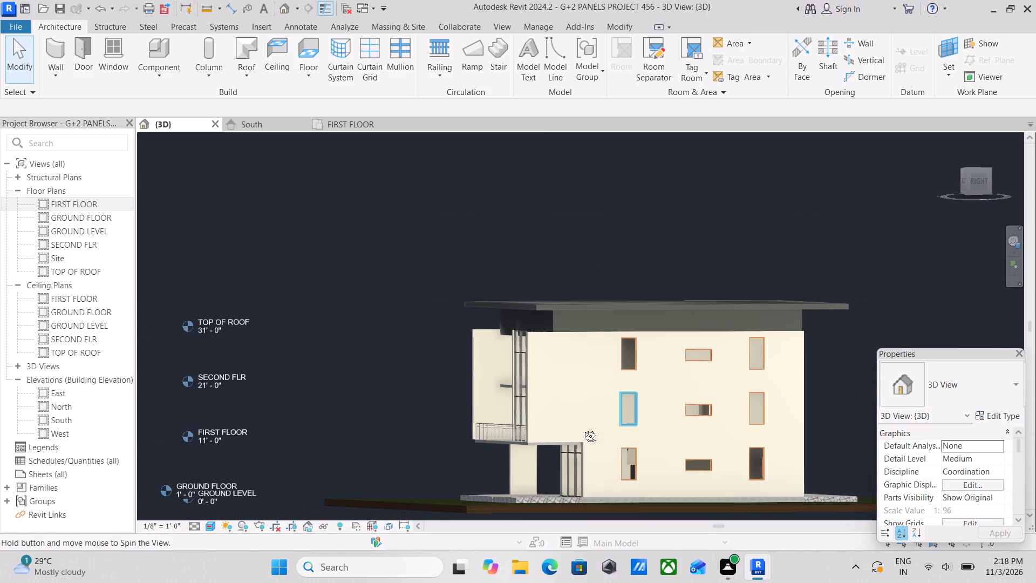
pyautogui.keyDown('shift'); pyautogui.moveTo(582, 428); pyautogui.dragTo(617, 436, button='middle'); pyautogui.keyUp('shift')
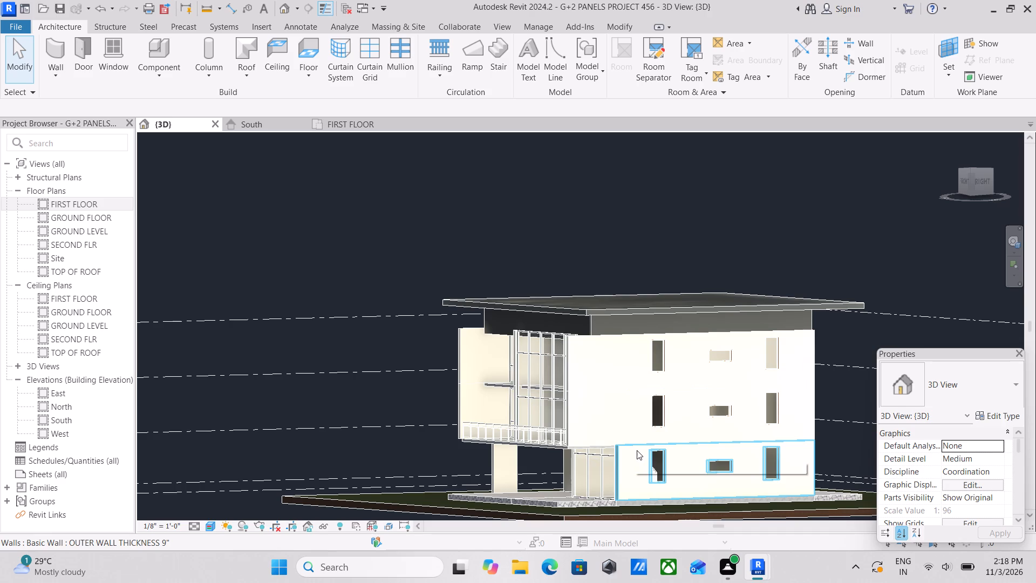
pyautogui.keyDown('shift'); pyautogui.moveTo(601, 417); pyautogui.dragTo(786, 426, button='middle'); pyautogui.keyUp('shift')
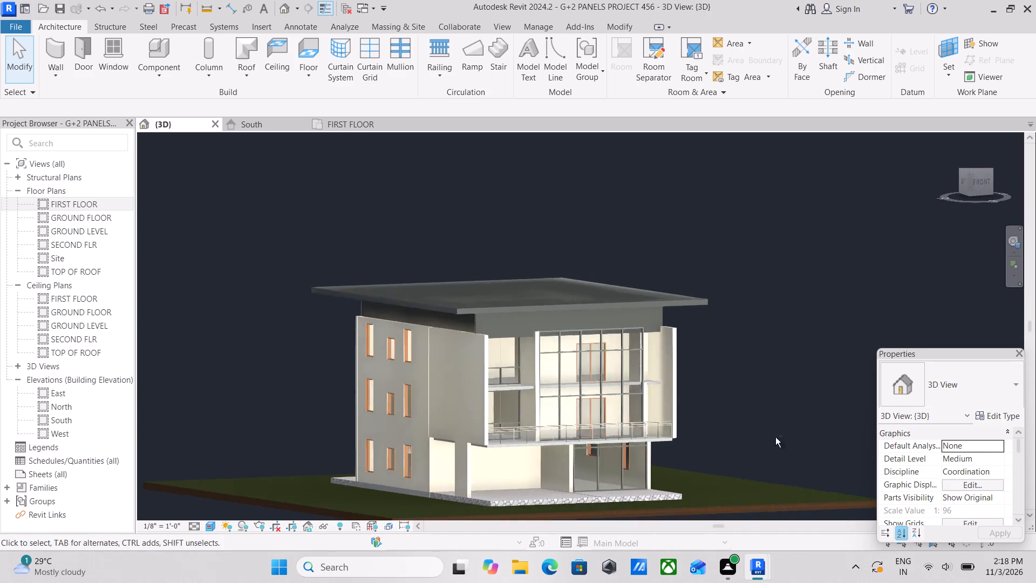
pyautogui.keyDown('shift'); pyautogui.moveTo(673, 429); pyautogui.dragTo(772, 469, button='middle'); pyautogui.keyUp('shift')
pyautogui.moveTo(634, 437); pyautogui.dragTo(740, 442, button='middle')
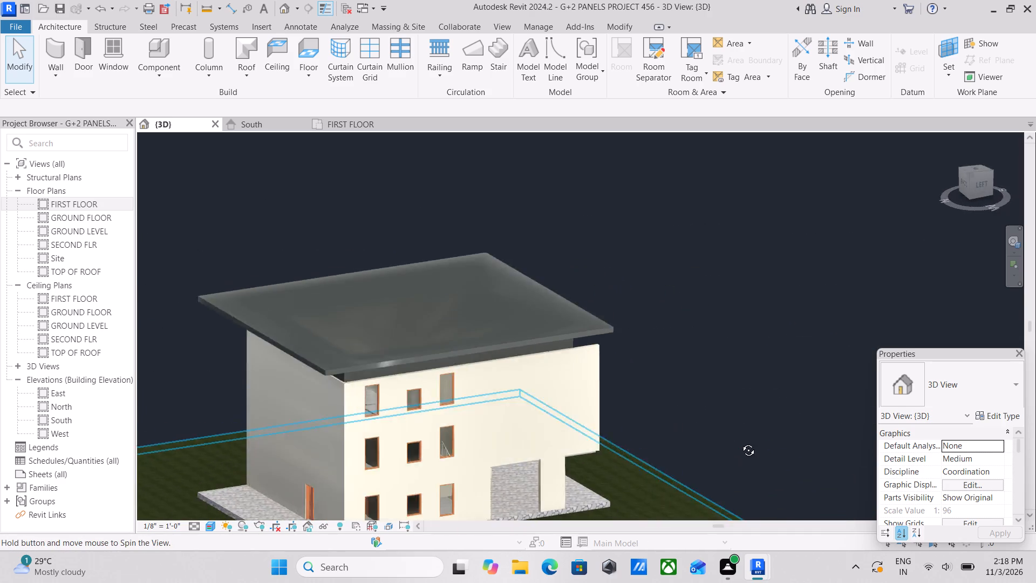
pyautogui.moveTo(740, 442); pyautogui.dragTo(769, 422, button='middle')
pyautogui.moveTo(601, 451); pyautogui.dragTo(739, 461, button='middle')
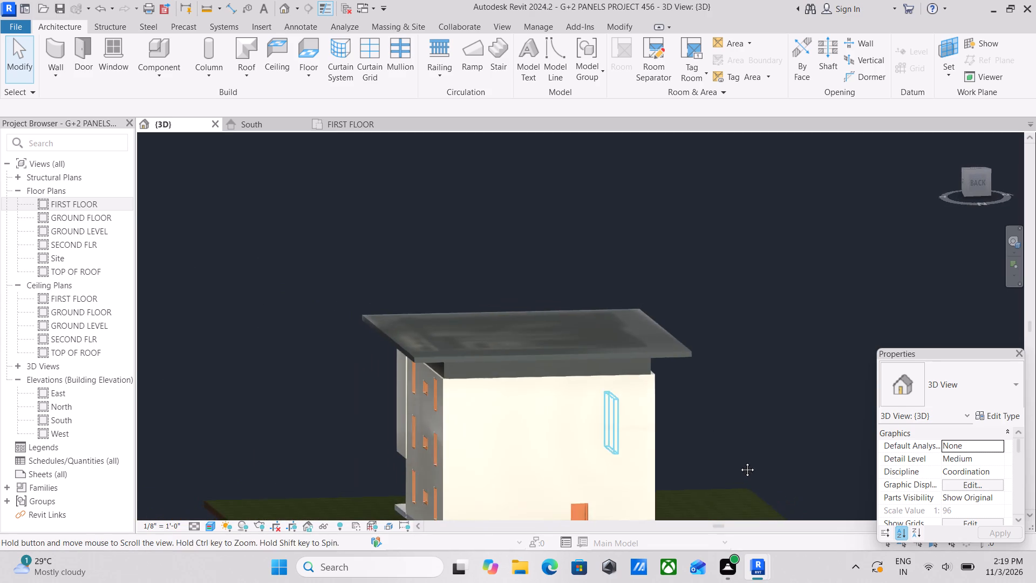
# Set the 3D view's visual style to Shaded.
pyautogui.click(210, 524)
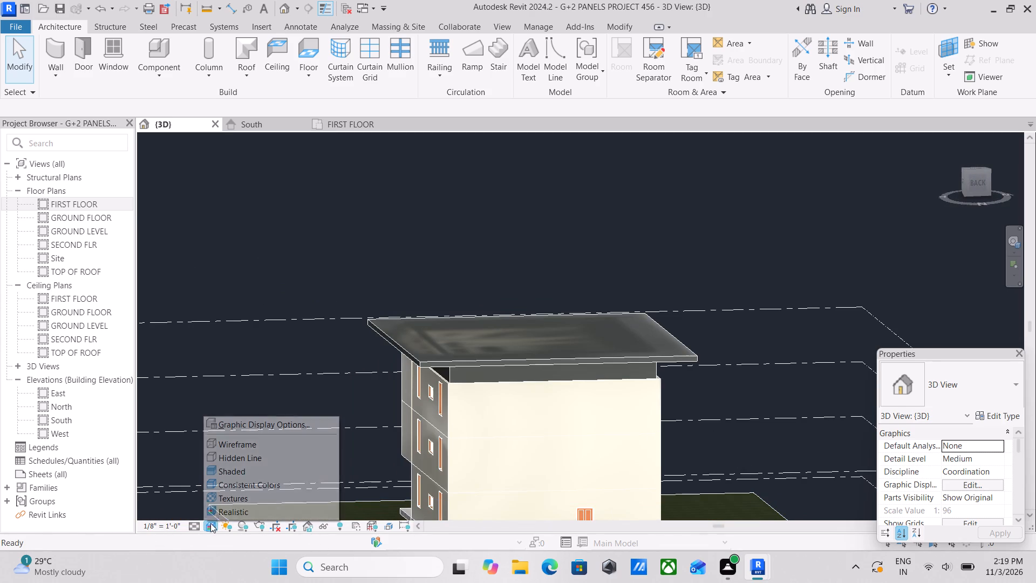
pyautogui.click(239, 466)
# Examine the shaded model from the front and sides, including where the side walls meet the roof overhang.
pyautogui.scroll(-1, 494, 438)
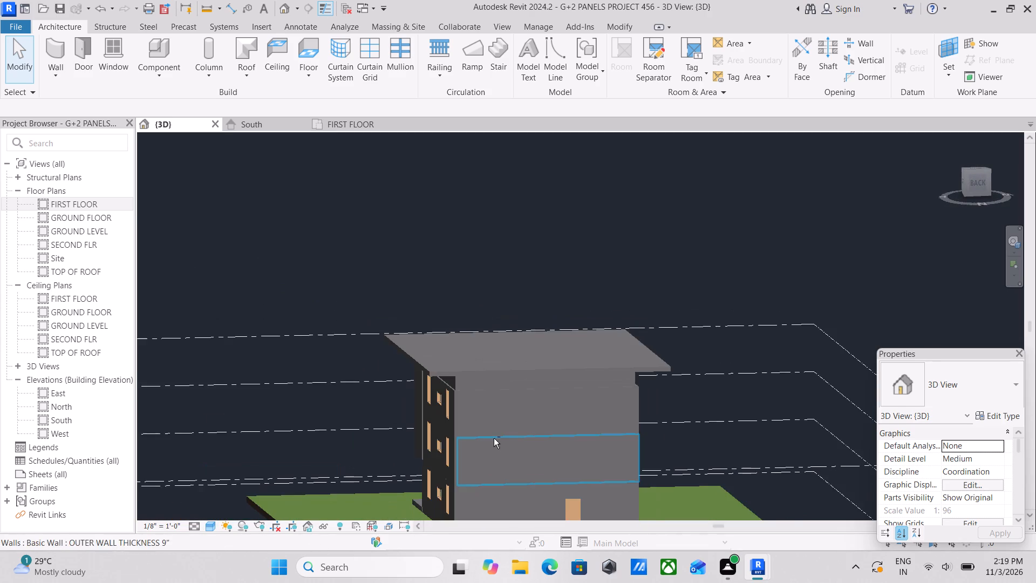
pyautogui.scroll(-1, 494, 438)
pyautogui.keyDown('shift'); pyautogui.moveTo(494, 438); pyautogui.dragTo(705, 416, button='middle'); pyautogui.keyUp('shift')
pyautogui.keyDown('shift'); pyautogui.moveTo(617, 418); pyautogui.dragTo(733, 452, button='middle'); pyautogui.keyUp('shift')
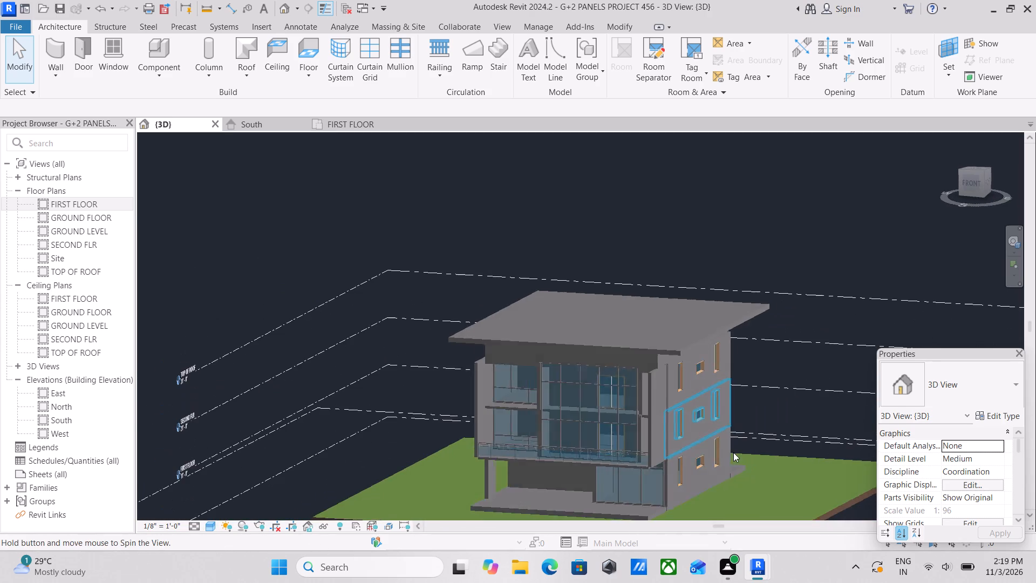
pyautogui.scroll(-2, 599, 435)
pyautogui.moveTo(599, 435); pyautogui.dragTo(650, 465, button='middle')
pyautogui.scroll(2, 614, 422)
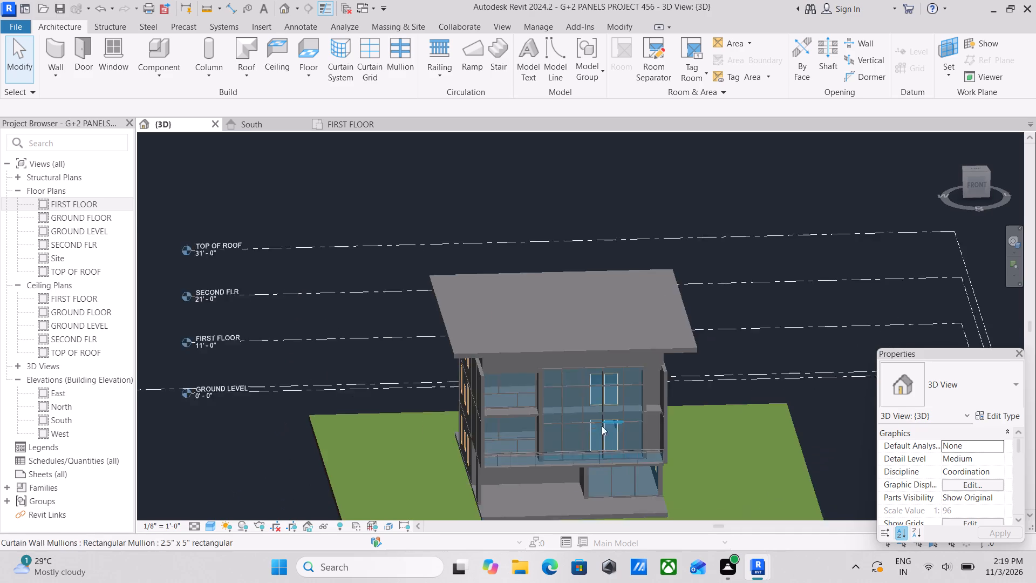
pyautogui.scroll(3, 602, 426)
pyautogui.keyDown('shift'); pyautogui.moveTo(485, 409); pyautogui.dragTo(528, 351, button='middle'); pyautogui.keyUp('shift')
pyautogui.scroll(1, 373, 349)
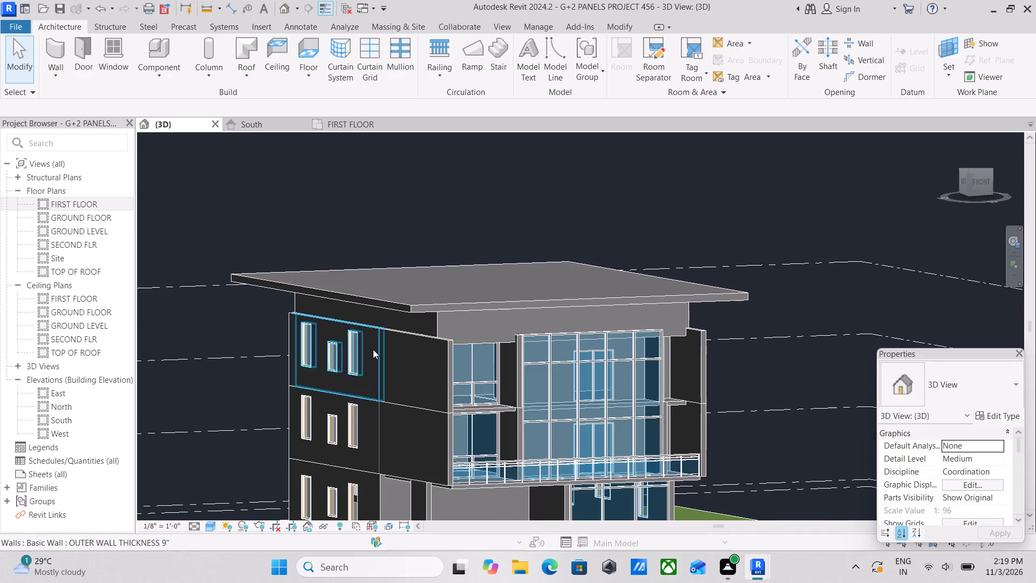
pyautogui.scroll(4, 373, 349)
pyautogui.scroll(3, 394, 304)
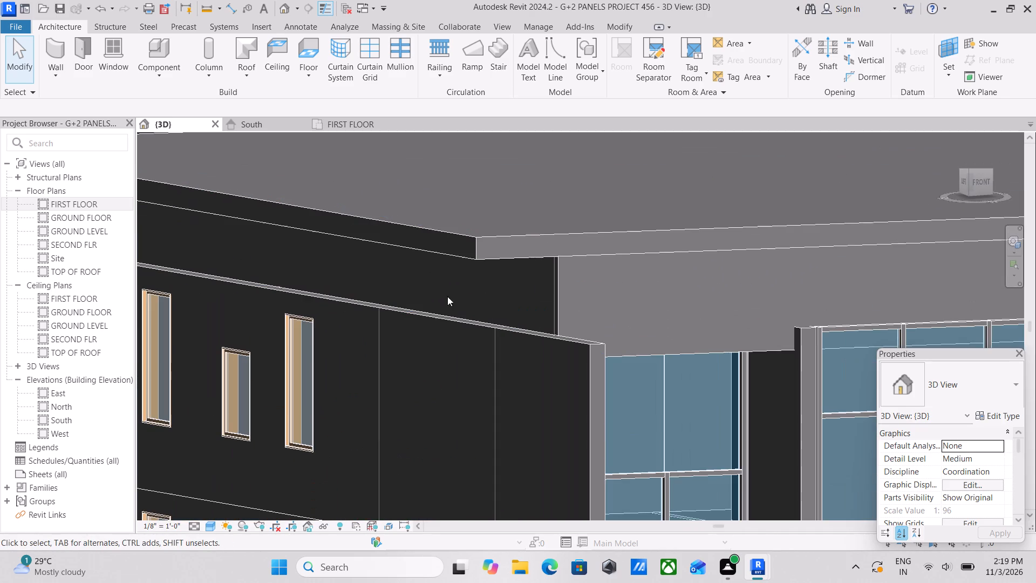
pyautogui.moveTo(503, 295); pyautogui.dragTo(566, 333, button='middle')
pyautogui.scroll(-1, 562, 350)
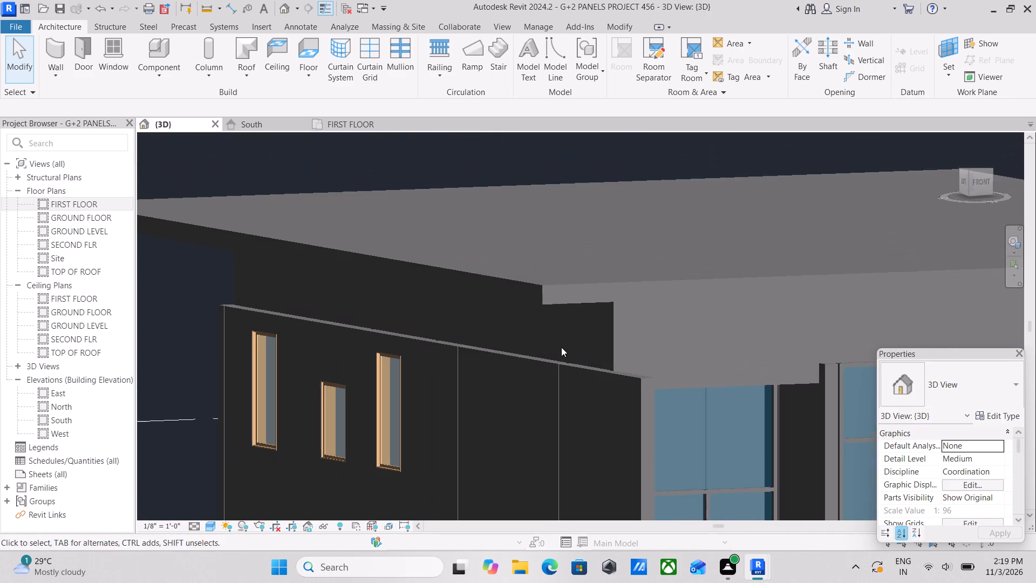
pyautogui.moveTo(561, 347); pyautogui.dragTo(565, 360, button='middle')
pyautogui.scroll(-4, 569, 365)
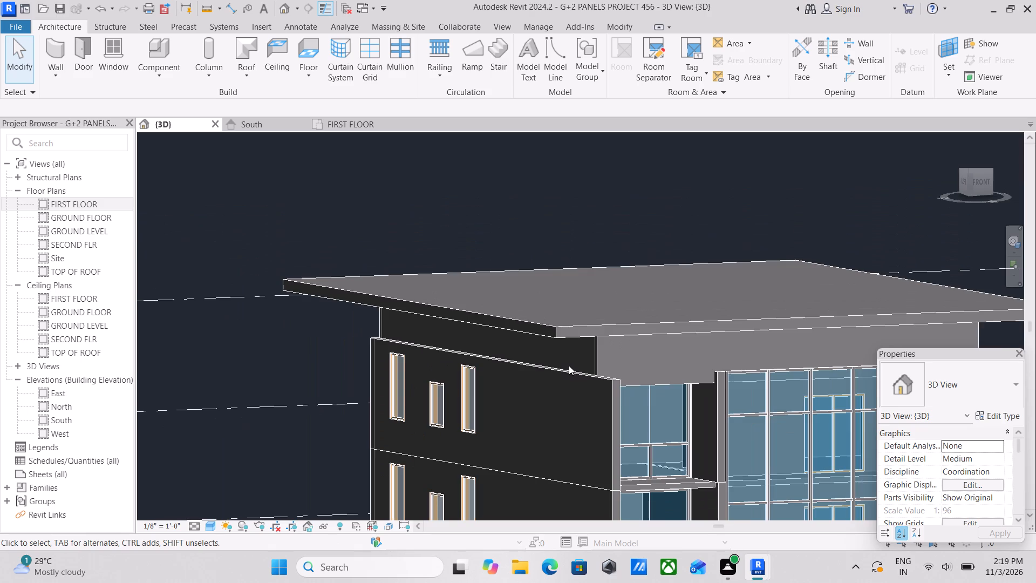
pyautogui.scroll(-3, 569, 364)
pyautogui.scroll(-3, 620, 408)
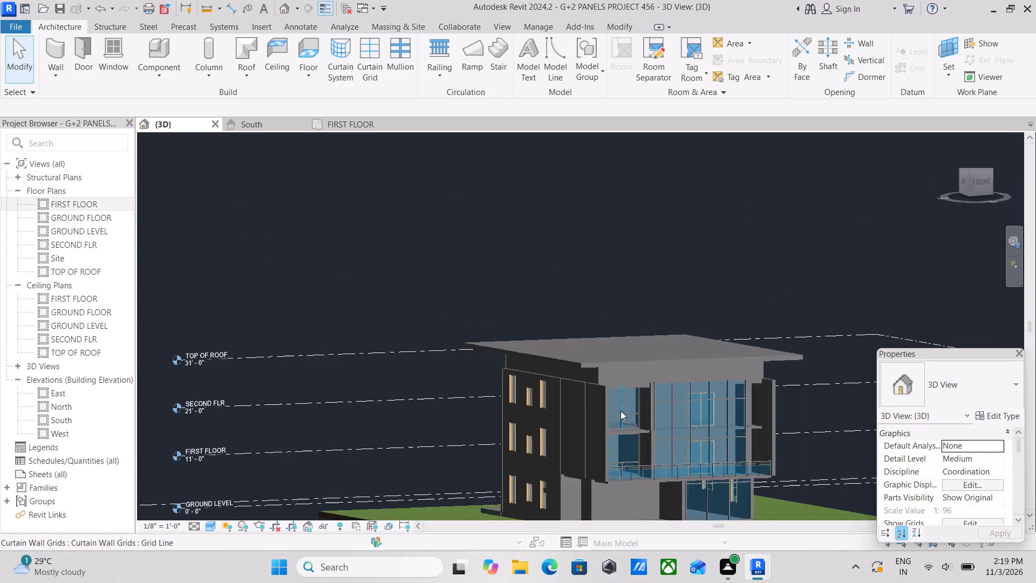
pyautogui.scroll(-1, 621, 411)
pyautogui.keyDown('shift'); pyautogui.moveTo(621, 411); pyautogui.dragTo(530, 425, button='middle'); pyautogui.keyUp('shift')
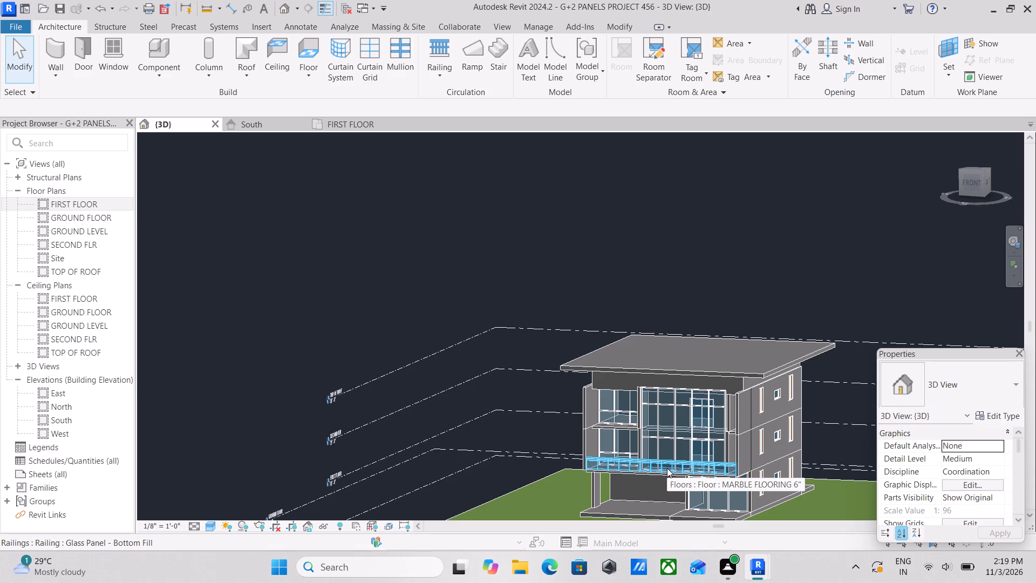
pyautogui.scroll(2, 664, 446)
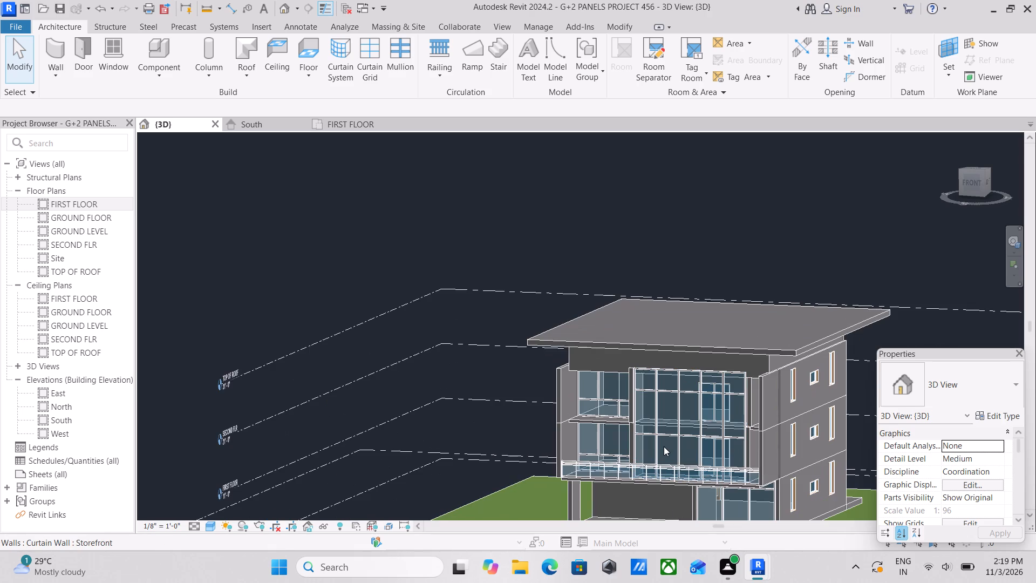
# Examine the front facade, balcony railing and side-wall windows in the 3D view from both front corners.
pyautogui.scroll(-1, 659, 447)
pyautogui.keyDown('shift'); pyautogui.moveTo(654, 447); pyautogui.dragTo(753, 457, button='middle'); pyautogui.keyUp('shift')
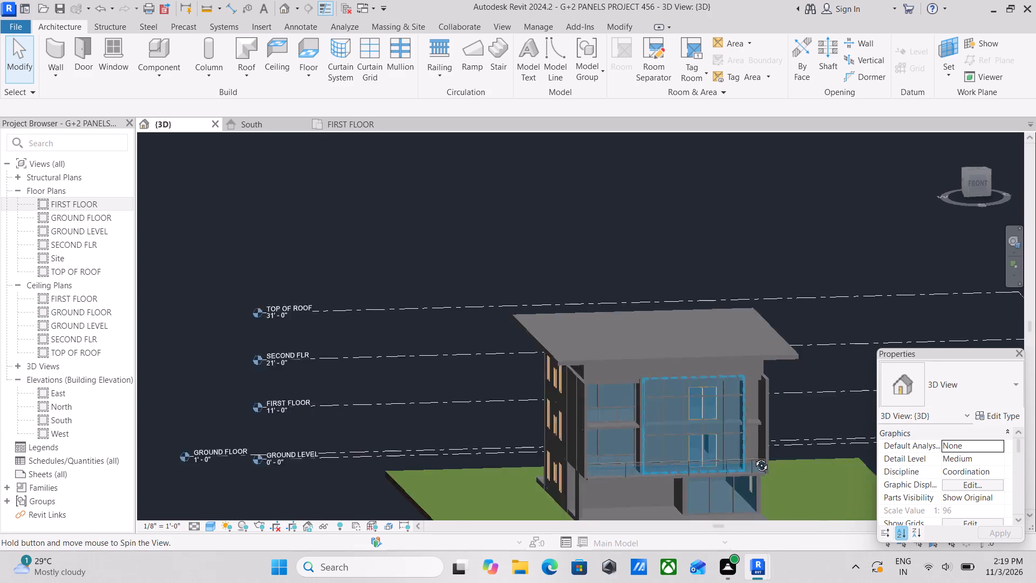
pyautogui.keyDown('shift'); pyautogui.moveTo(753, 457); pyautogui.dragTo(719, 446, button='middle'); pyautogui.keyUp('shift')
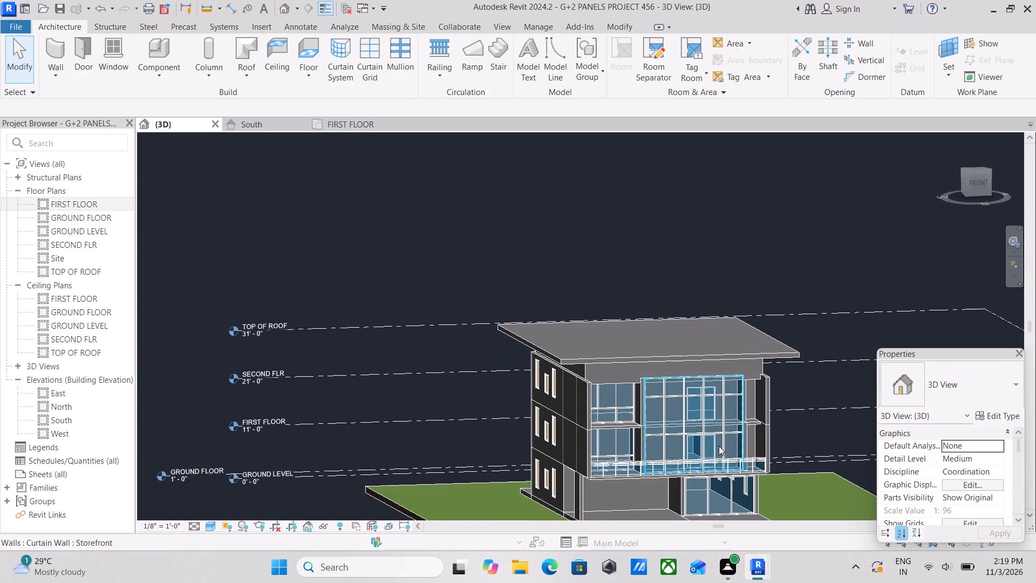
pyautogui.scroll(-2, 677, 450)
pyautogui.keyDown('shift'); pyautogui.moveTo(677, 454); pyautogui.dragTo(760, 451, button='middle'); pyautogui.keyUp('shift')
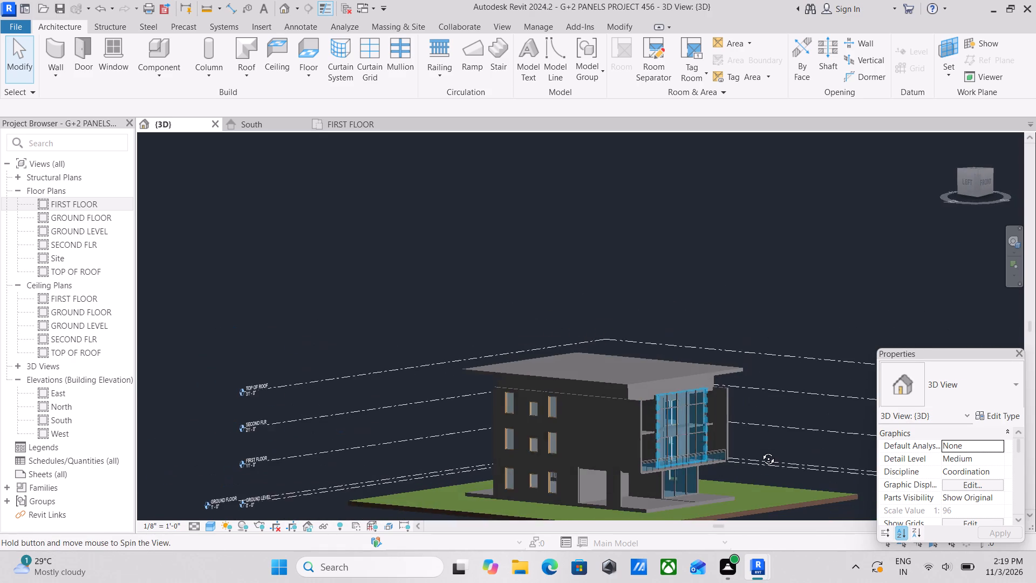
pyautogui.keyDown('shift'); pyautogui.moveTo(760, 451); pyautogui.dragTo(580, 482, button='middle'); pyautogui.keyUp('shift')
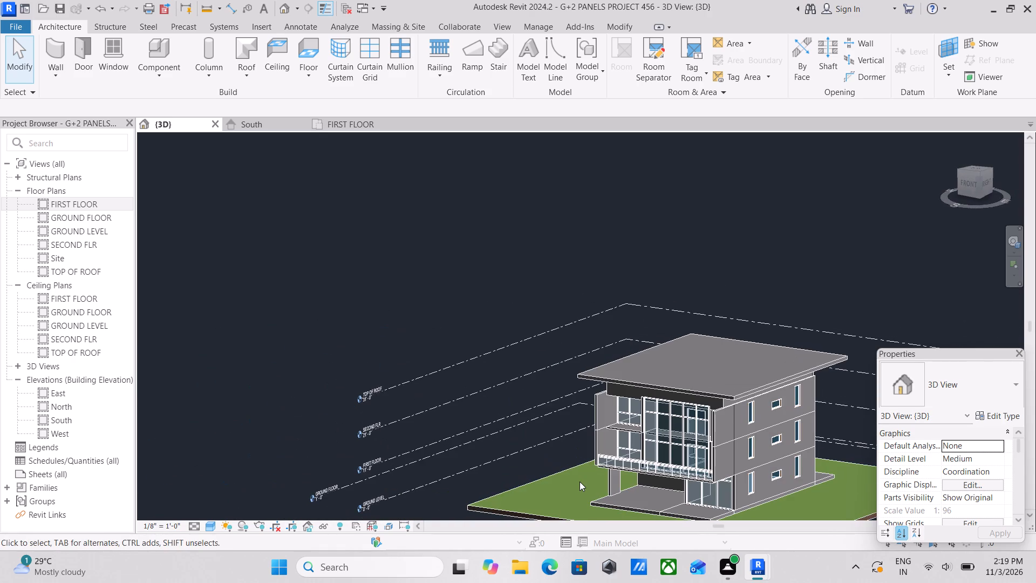
pyautogui.scroll(2, 576, 460)
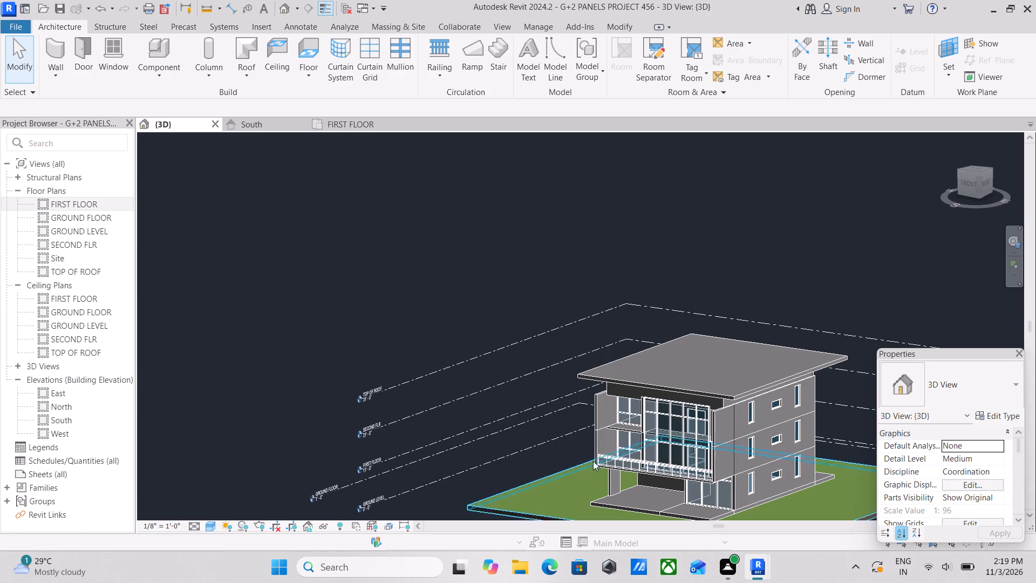
pyautogui.scroll(2, 621, 472)
pyautogui.keyDown('shift'); pyautogui.moveTo(651, 466); pyautogui.dragTo(726, 419, button='middle'); pyautogui.keyUp('shift')
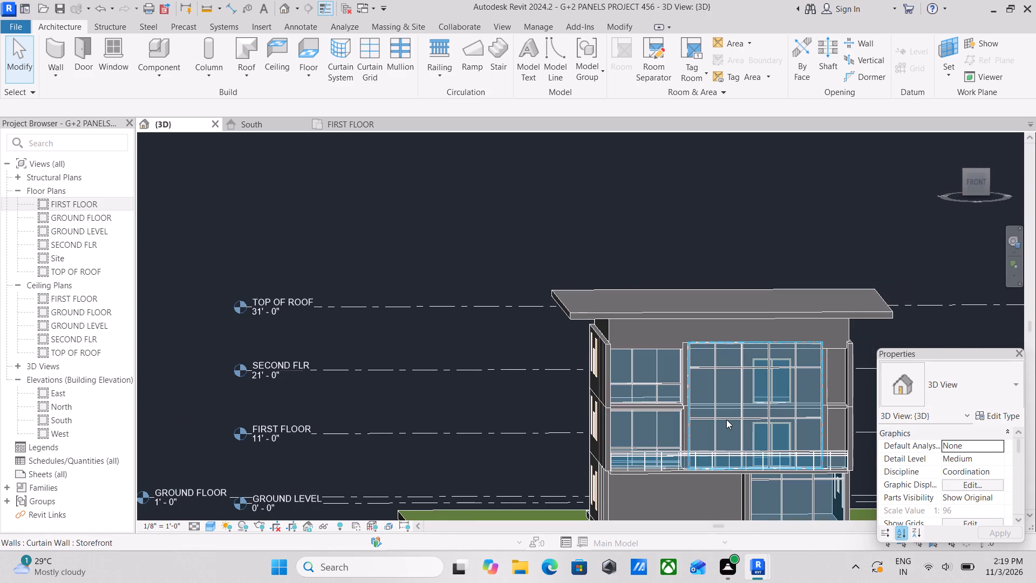
pyautogui.keyDown('shift'); pyautogui.moveTo(726, 419); pyautogui.dragTo(823, 478, button='middle'); pyautogui.keyUp('shift')
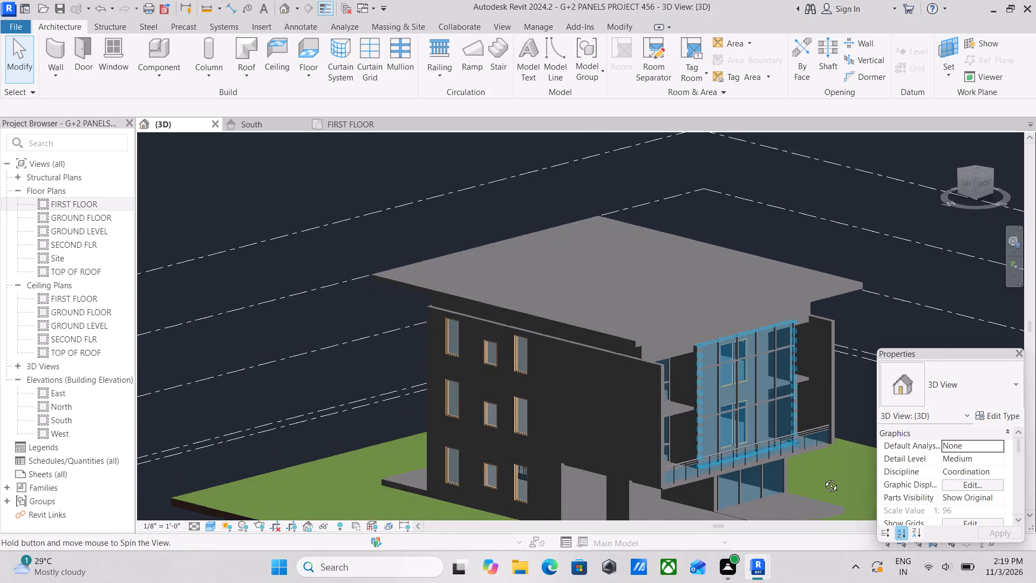
pyautogui.keyDown('shift'); pyautogui.moveTo(823, 478); pyautogui.dragTo(767, 479, button='middle'); pyautogui.keyUp('shift')
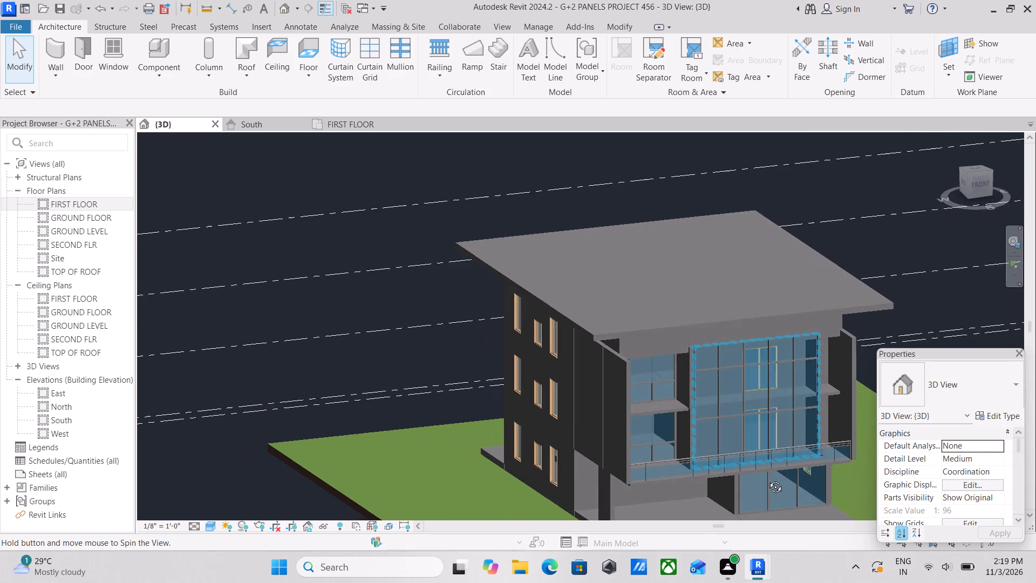
pyautogui.keyDown('shift'); pyautogui.moveTo(767, 479); pyautogui.dragTo(762, 479, button='middle'); pyautogui.keyUp('shift')
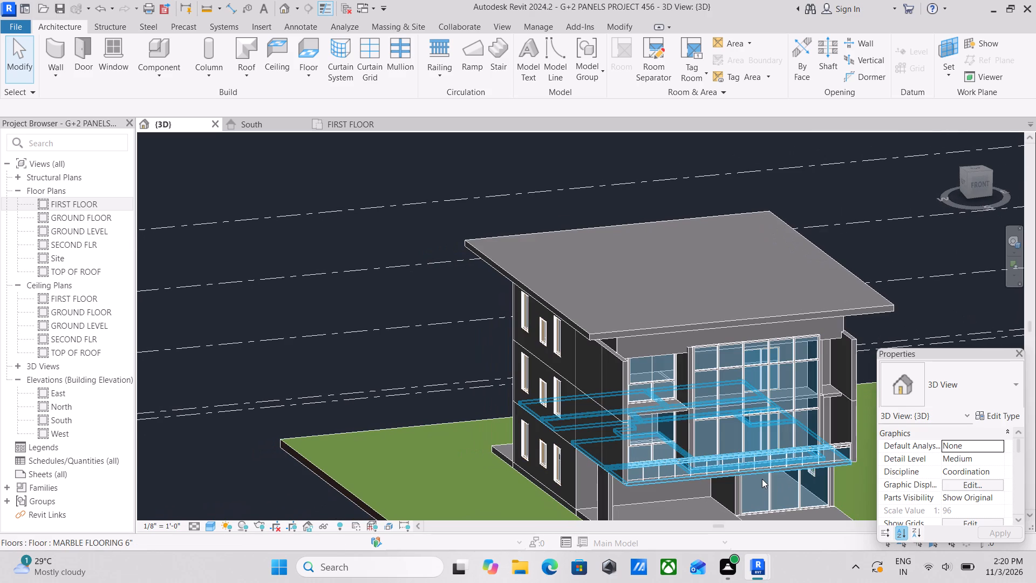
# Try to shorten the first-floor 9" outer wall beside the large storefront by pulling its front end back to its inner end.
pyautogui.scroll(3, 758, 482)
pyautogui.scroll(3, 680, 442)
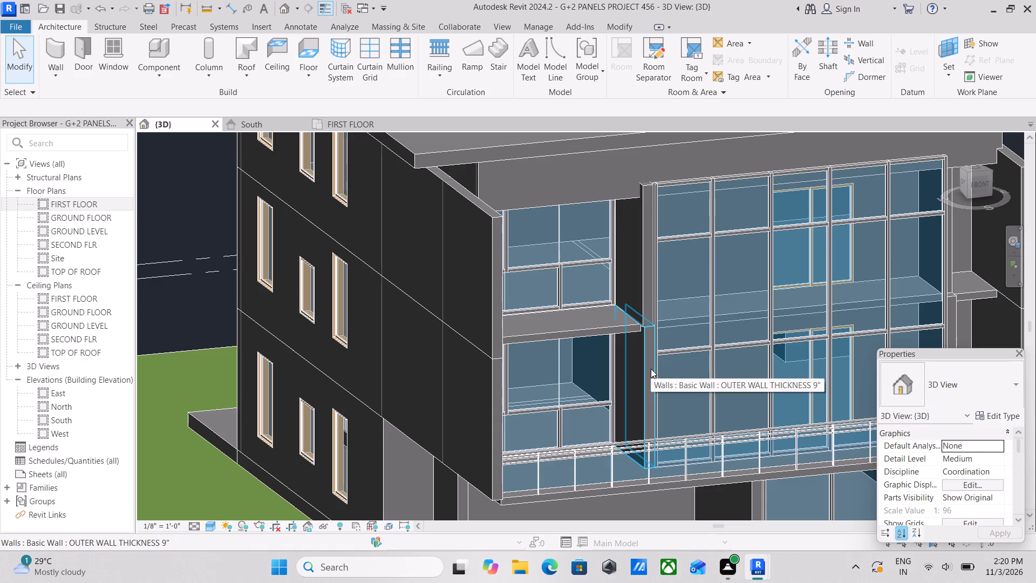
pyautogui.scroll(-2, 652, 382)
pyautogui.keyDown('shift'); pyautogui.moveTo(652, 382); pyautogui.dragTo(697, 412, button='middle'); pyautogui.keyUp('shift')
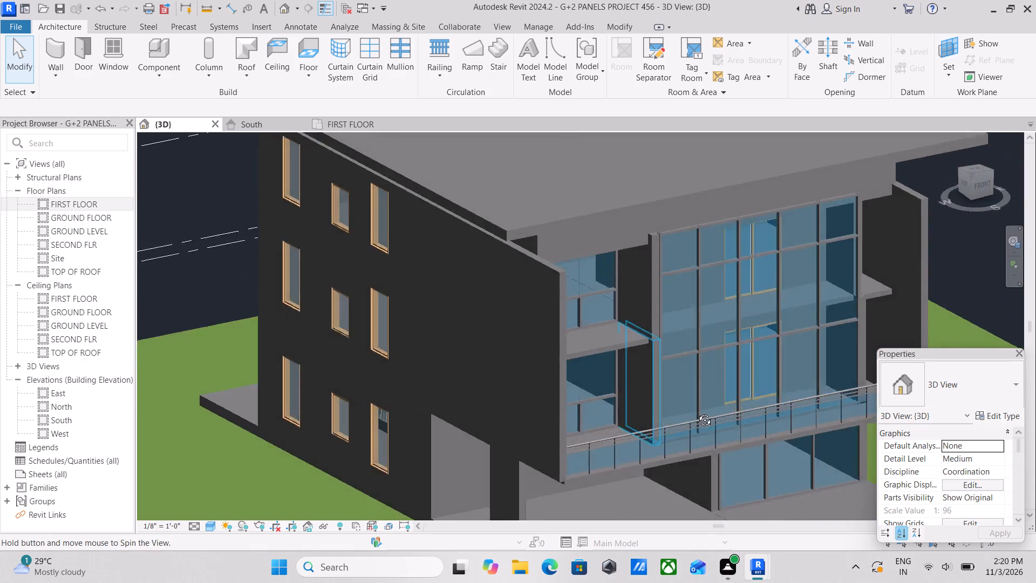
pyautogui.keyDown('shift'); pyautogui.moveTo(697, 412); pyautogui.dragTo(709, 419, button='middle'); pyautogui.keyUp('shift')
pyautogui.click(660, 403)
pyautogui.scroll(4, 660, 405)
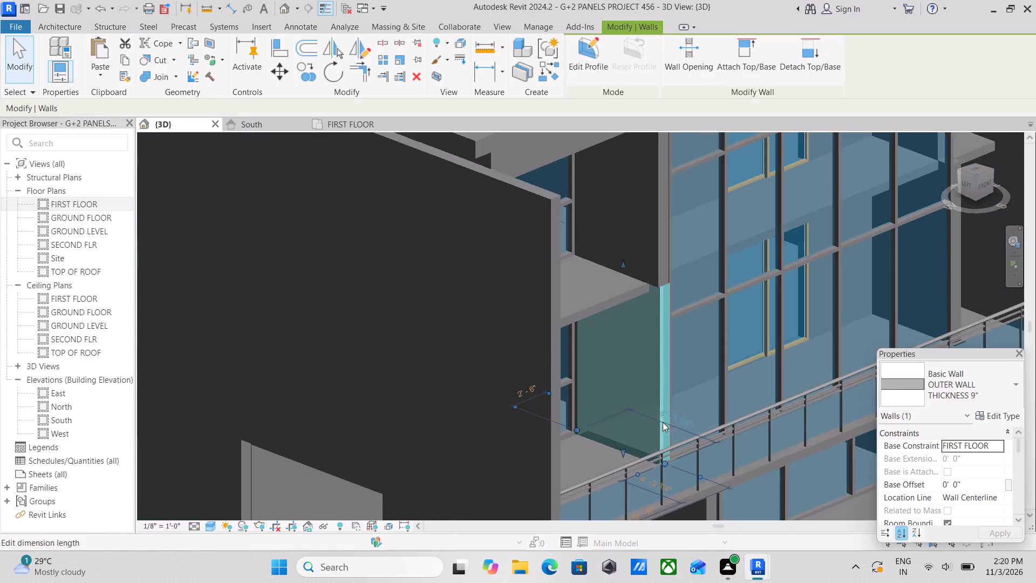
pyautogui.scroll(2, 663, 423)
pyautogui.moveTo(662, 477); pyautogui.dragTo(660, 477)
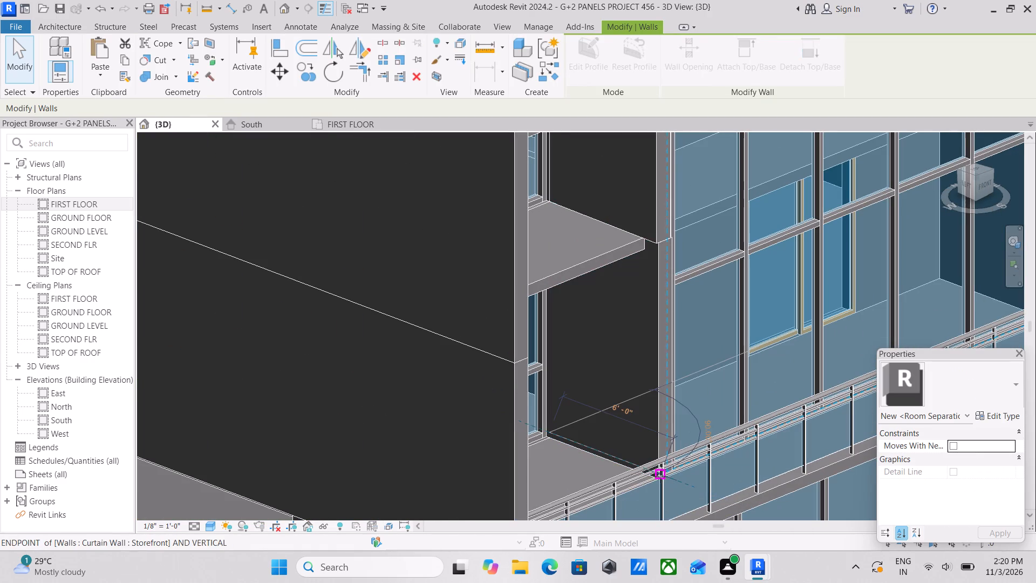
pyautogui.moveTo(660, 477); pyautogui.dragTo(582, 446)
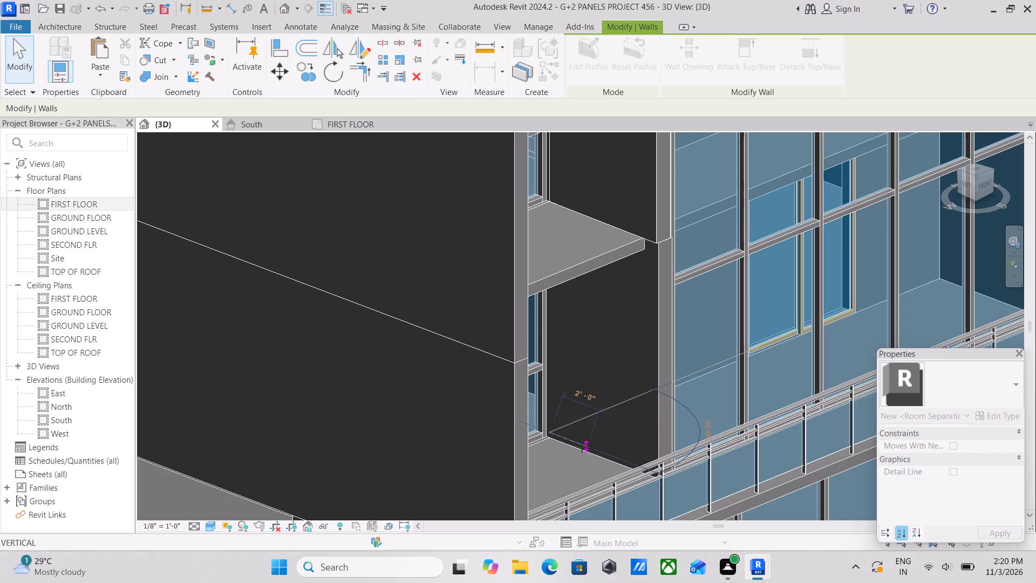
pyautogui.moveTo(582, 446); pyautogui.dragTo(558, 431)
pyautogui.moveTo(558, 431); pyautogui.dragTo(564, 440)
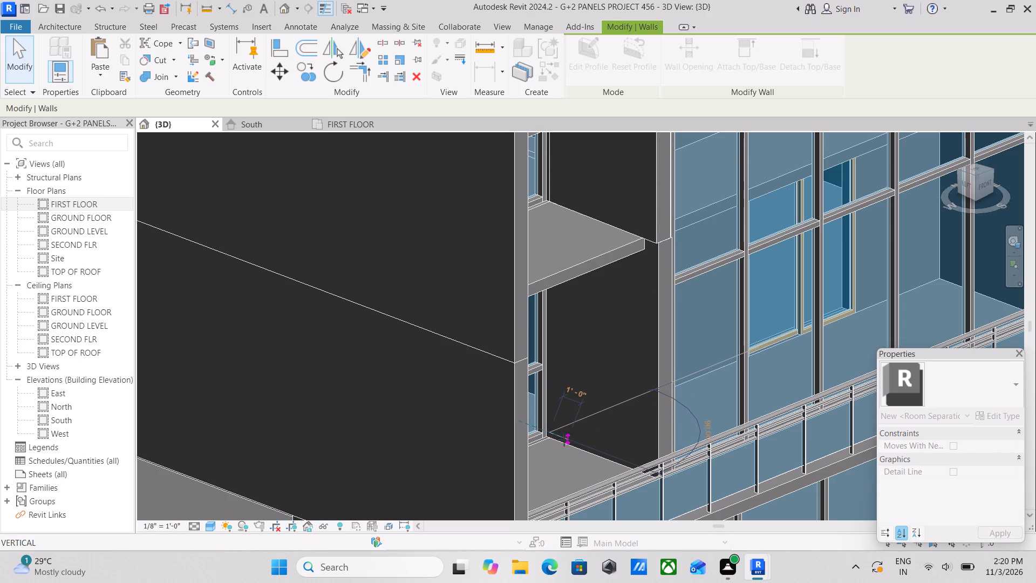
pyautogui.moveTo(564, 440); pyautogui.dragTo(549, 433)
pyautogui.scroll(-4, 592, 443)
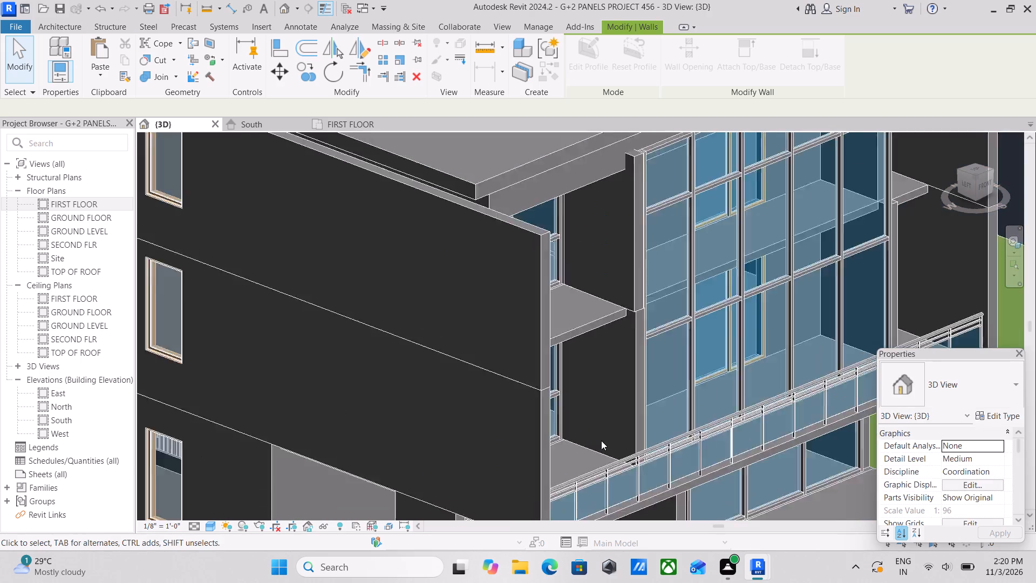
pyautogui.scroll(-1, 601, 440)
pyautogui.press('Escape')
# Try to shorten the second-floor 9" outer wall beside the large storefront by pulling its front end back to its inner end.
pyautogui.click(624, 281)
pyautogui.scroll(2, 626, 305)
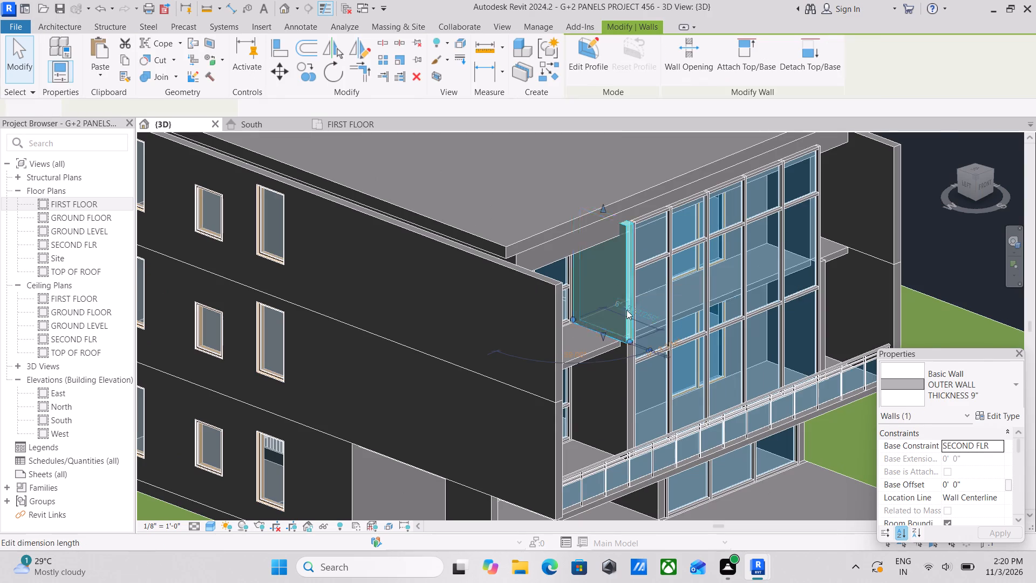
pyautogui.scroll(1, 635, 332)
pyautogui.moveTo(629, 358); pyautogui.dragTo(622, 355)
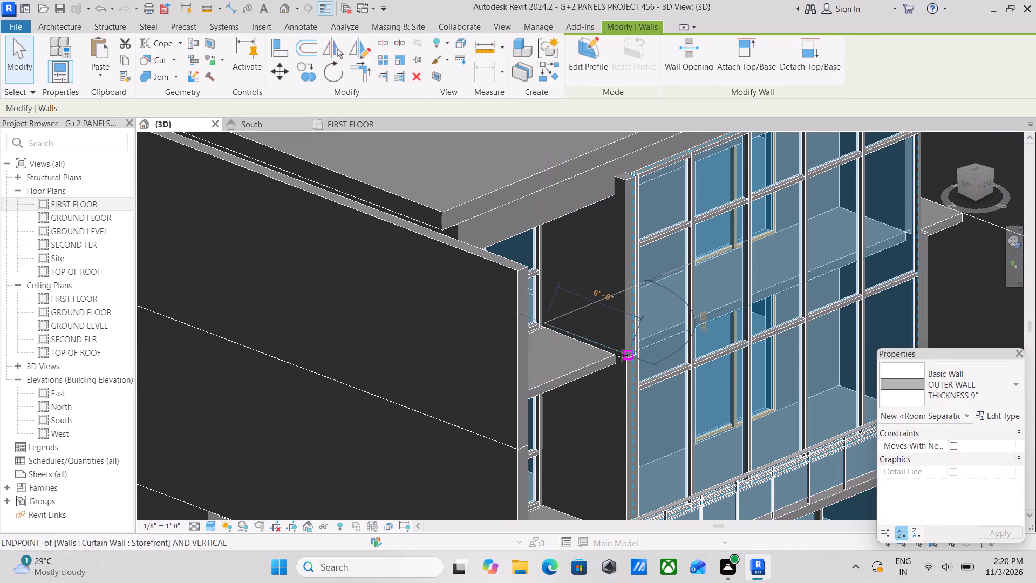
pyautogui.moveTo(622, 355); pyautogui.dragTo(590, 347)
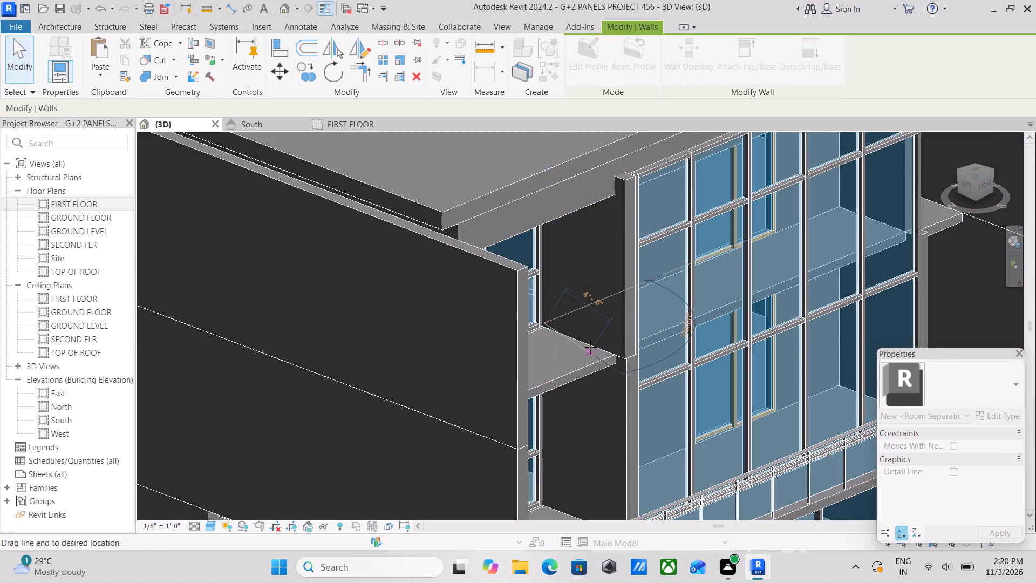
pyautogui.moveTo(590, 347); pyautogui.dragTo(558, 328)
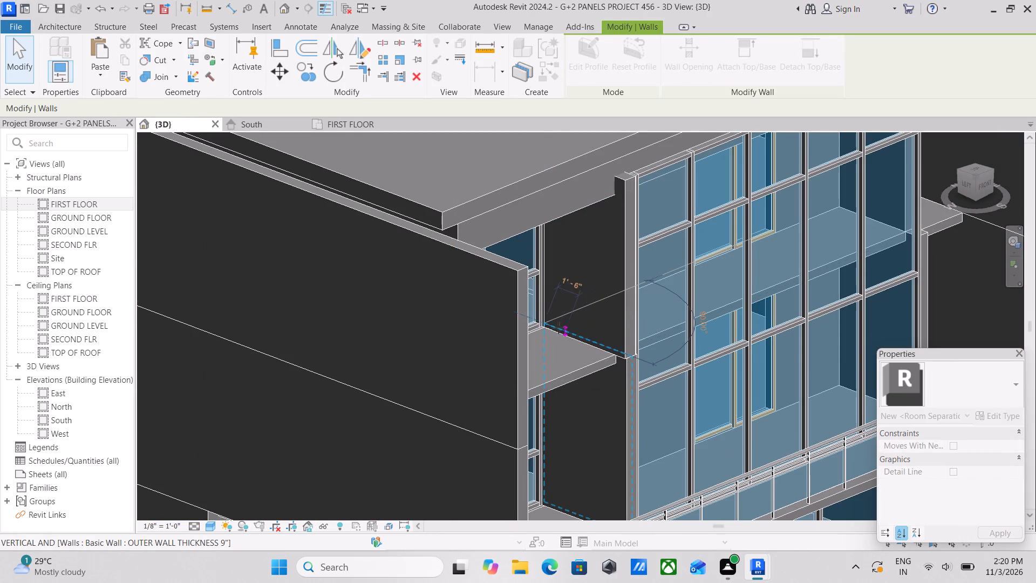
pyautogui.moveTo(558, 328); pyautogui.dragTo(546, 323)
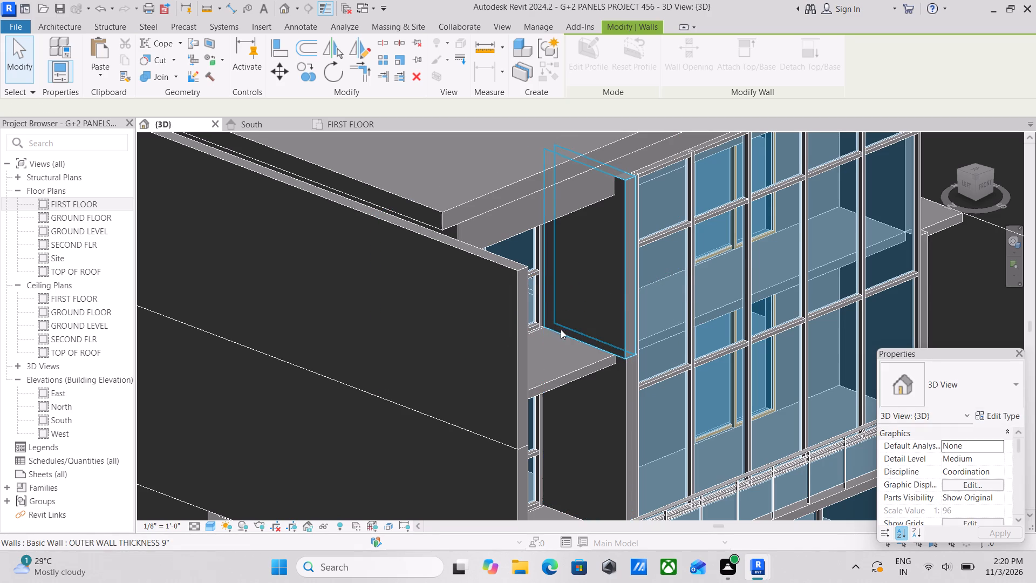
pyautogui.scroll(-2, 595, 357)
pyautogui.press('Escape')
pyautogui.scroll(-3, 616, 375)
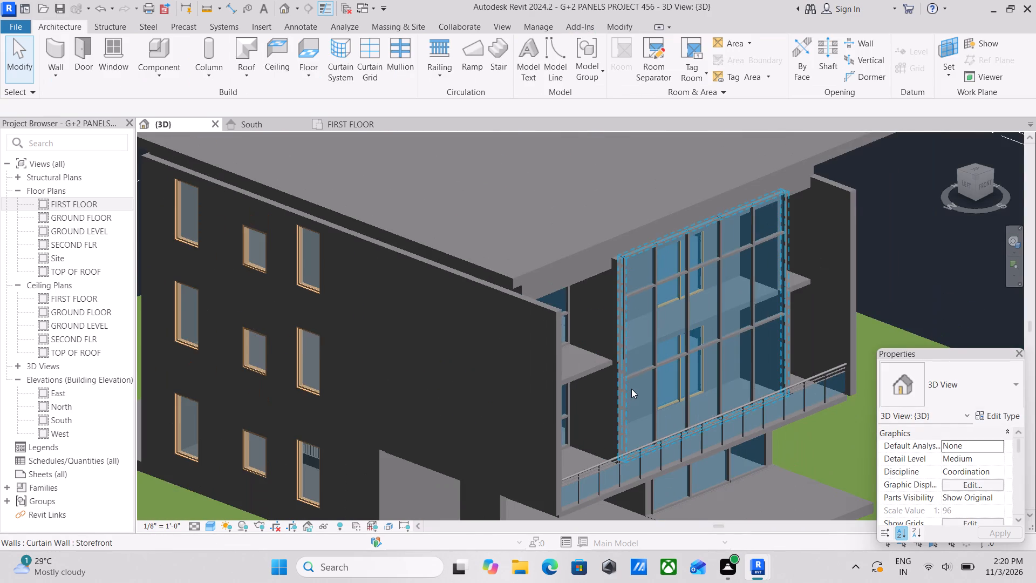
# Pull the front end of the second-floor 9" outer wall beside the large storefront back to its inner end, unjoining the elements.
pyautogui.moveTo(631, 389); pyautogui.dragTo(586, 405, button='middle')
pyautogui.scroll(9, 601, 363)
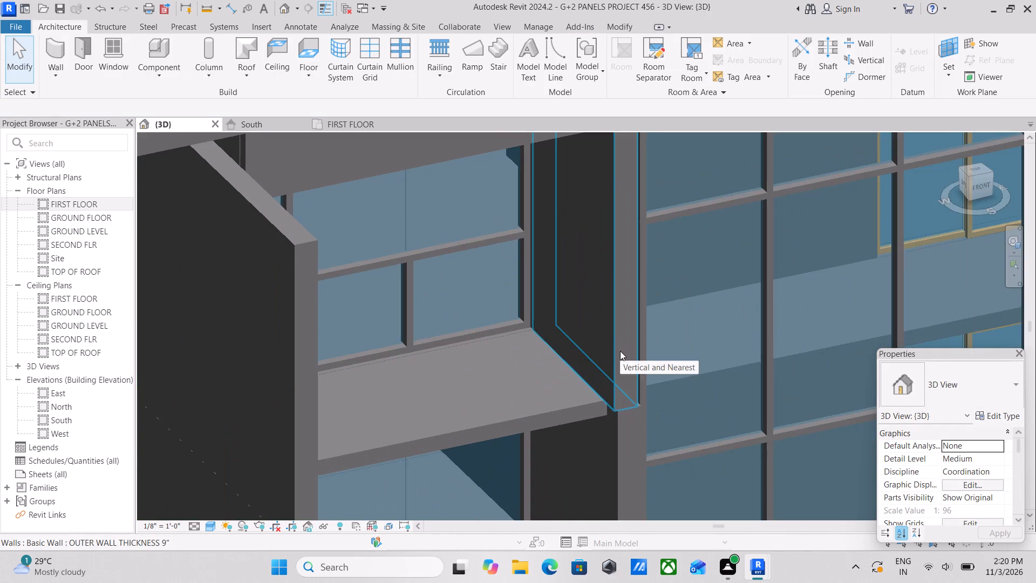
pyautogui.click(620, 351)
pyautogui.scroll(3, 621, 382)
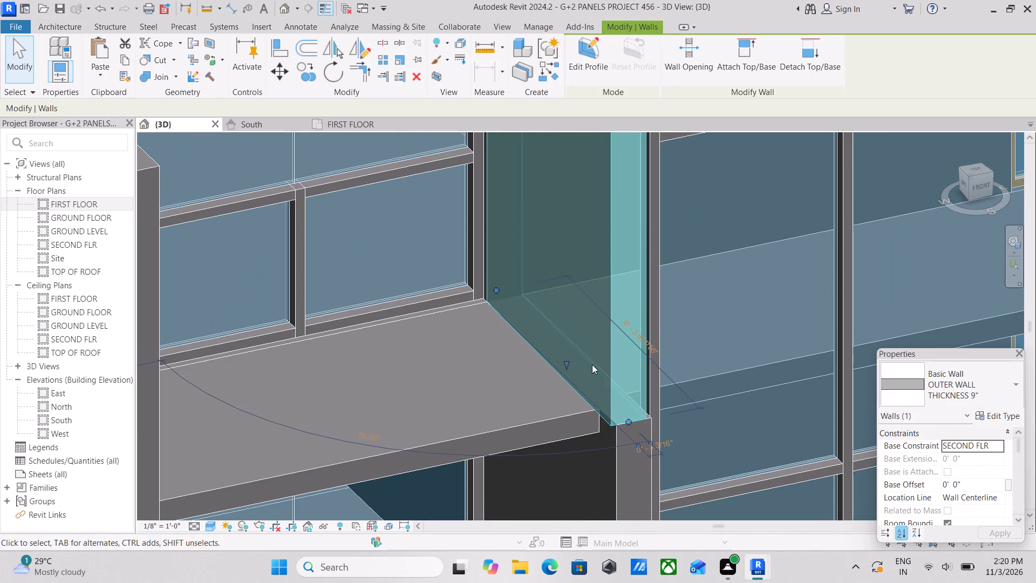
pyautogui.moveTo(630, 422); pyautogui.dragTo(626, 418)
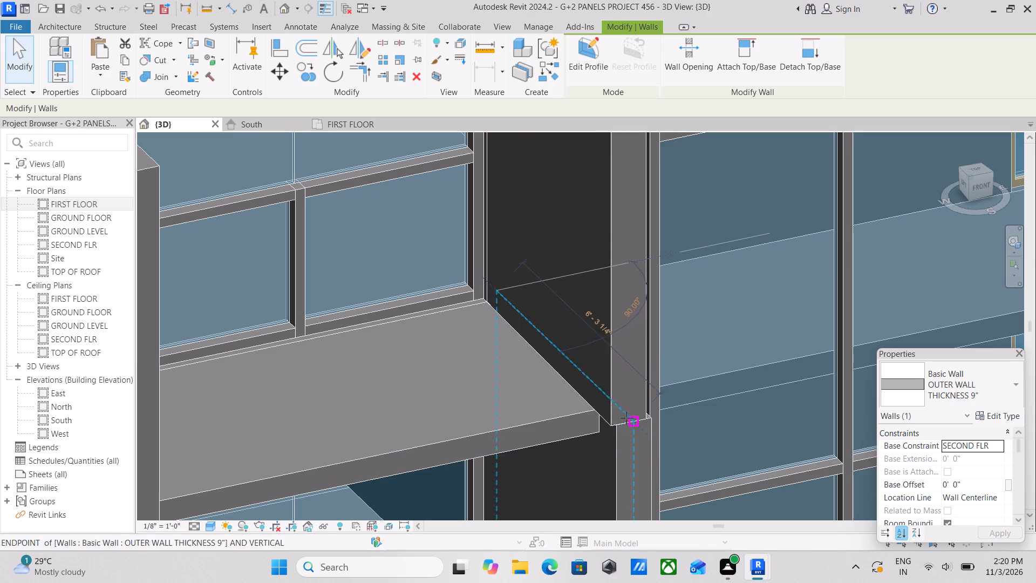
pyautogui.moveTo(626, 418); pyautogui.dragTo(587, 369)
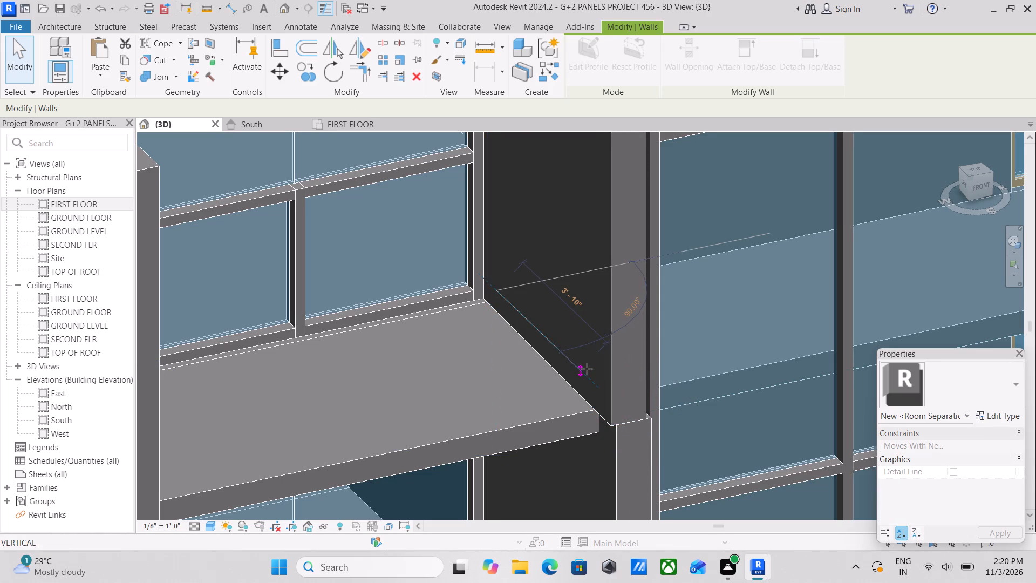
pyautogui.moveTo(587, 369); pyautogui.dragTo(532, 325)
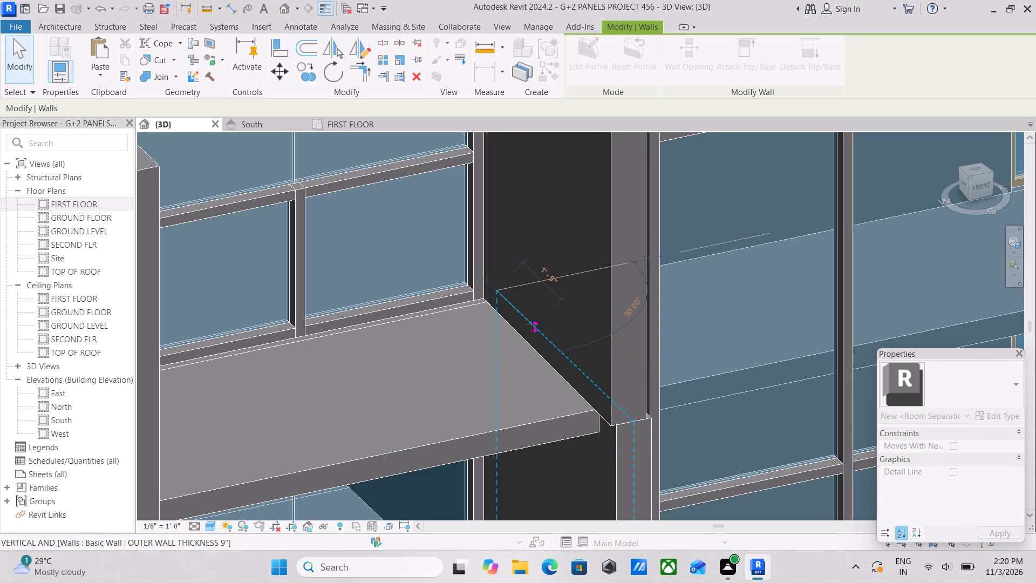
pyautogui.moveTo(532, 325); pyautogui.dragTo(496, 290)
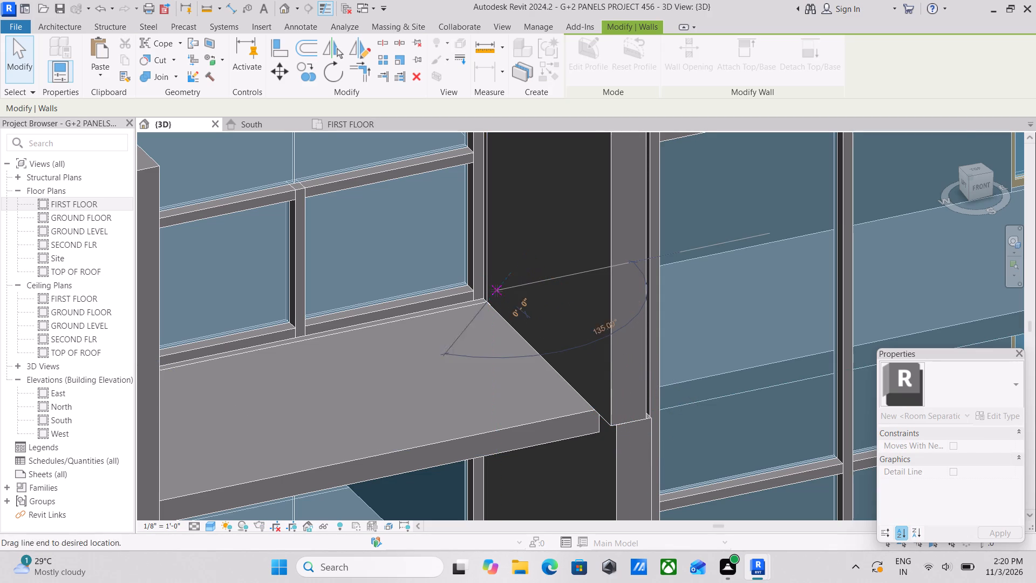
pyautogui.moveTo(496, 290); pyautogui.dragTo(508, 300)
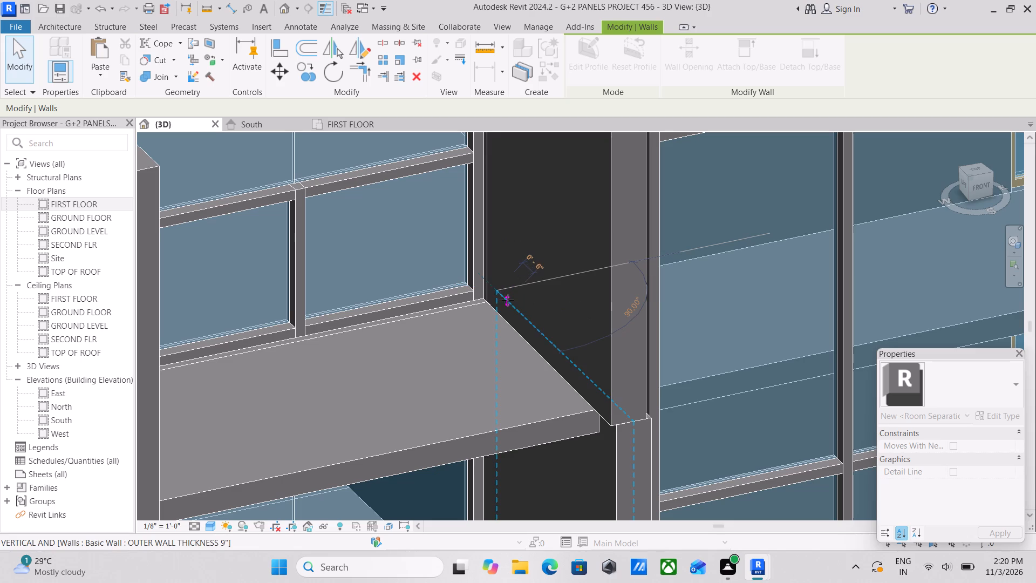
pyautogui.moveTo(508, 300); pyautogui.dragTo(498, 291)
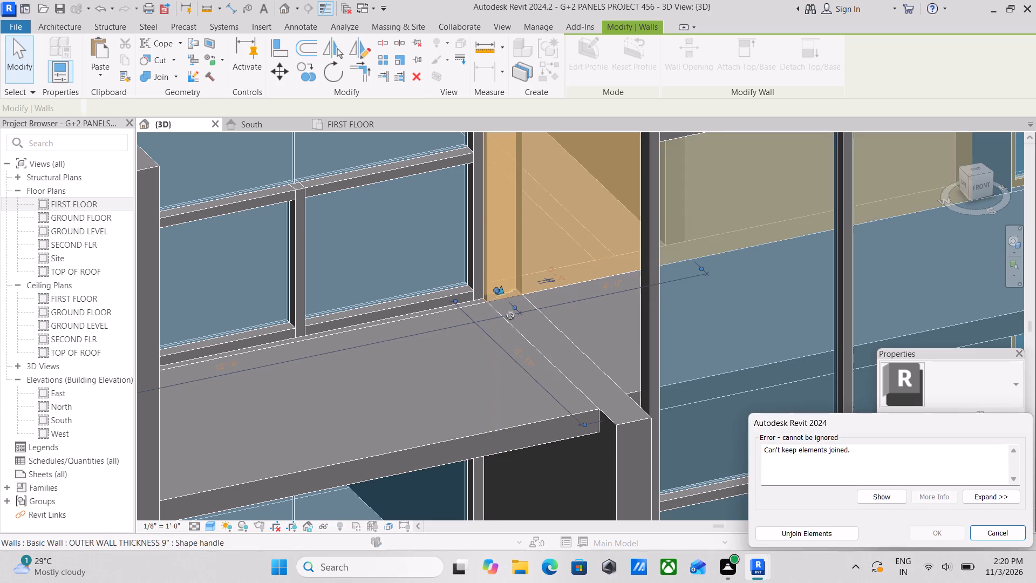
pyautogui.scroll(-3, 551, 352)
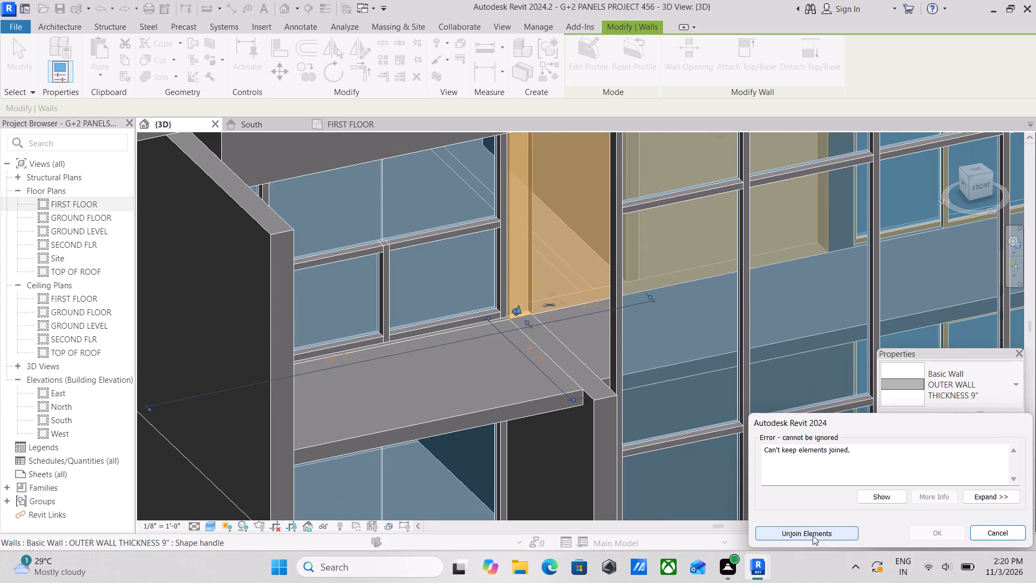
pyautogui.click(813, 535)
# Examine the second-floor balcony corner where the 9" outer wall was pulled back from the large storefront.
pyautogui.scroll(-3, 605, 333)
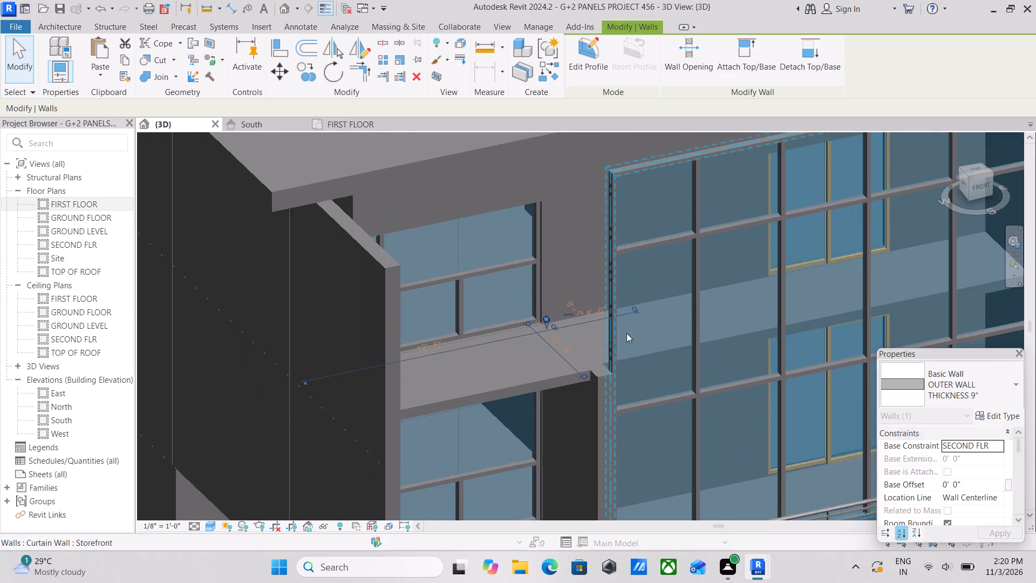
pyautogui.moveTo(647, 333); pyautogui.dragTo(655, 354, button='middle')
pyautogui.scroll(-1, 638, 390)
pyautogui.moveTo(638, 390); pyautogui.dragTo(624, 364, button='middle')
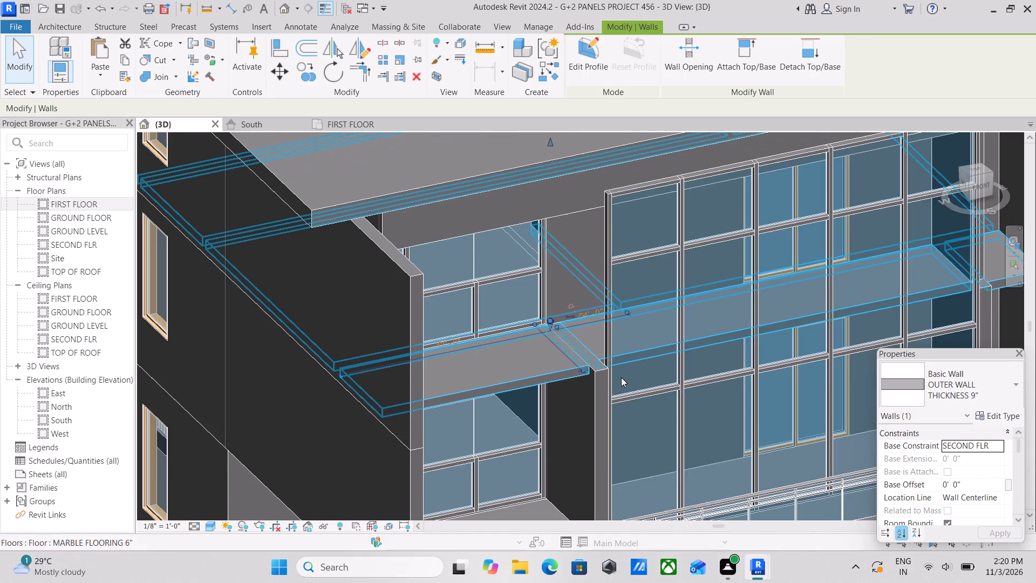
pyautogui.scroll(2, 612, 397)
pyautogui.scroll(3, 520, 282)
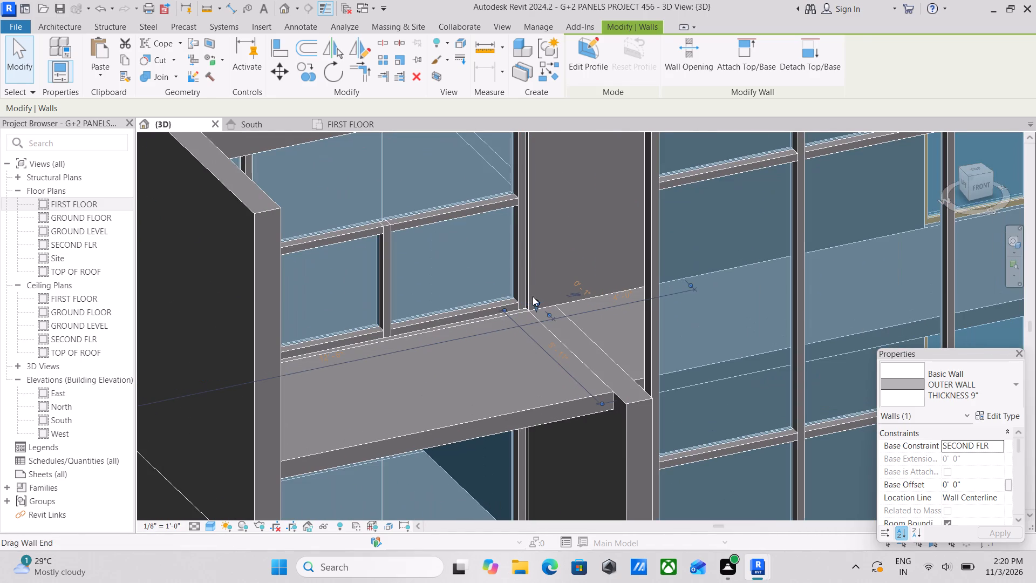
# Examine the second-floor balcony corner, checking which 9" outer walls meet at the small storefront's end.
pyautogui.scroll(6, 536, 289)
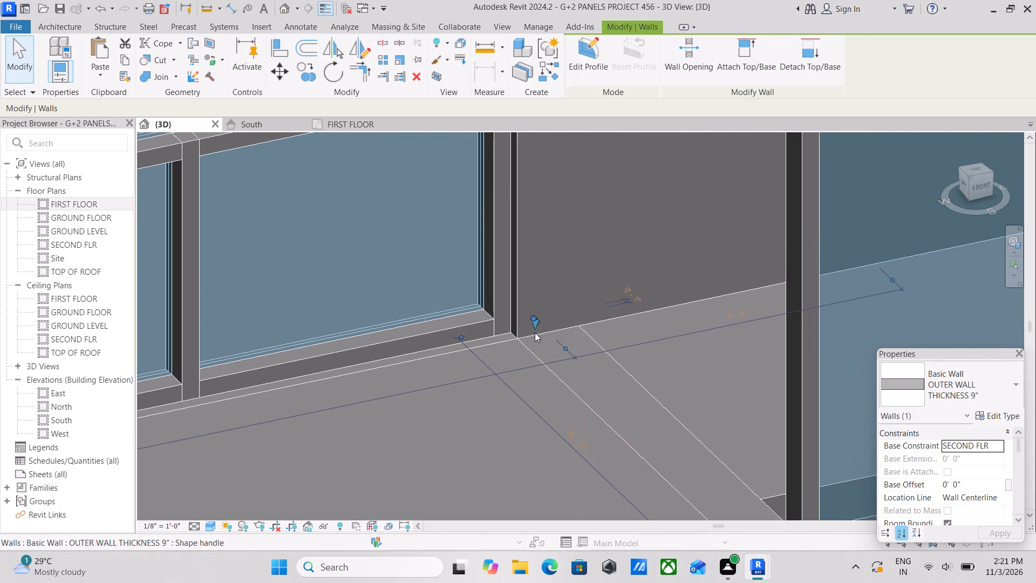
pyautogui.click(524, 305)
pyautogui.scroll(-1, 524, 305)
pyautogui.press('Escape')
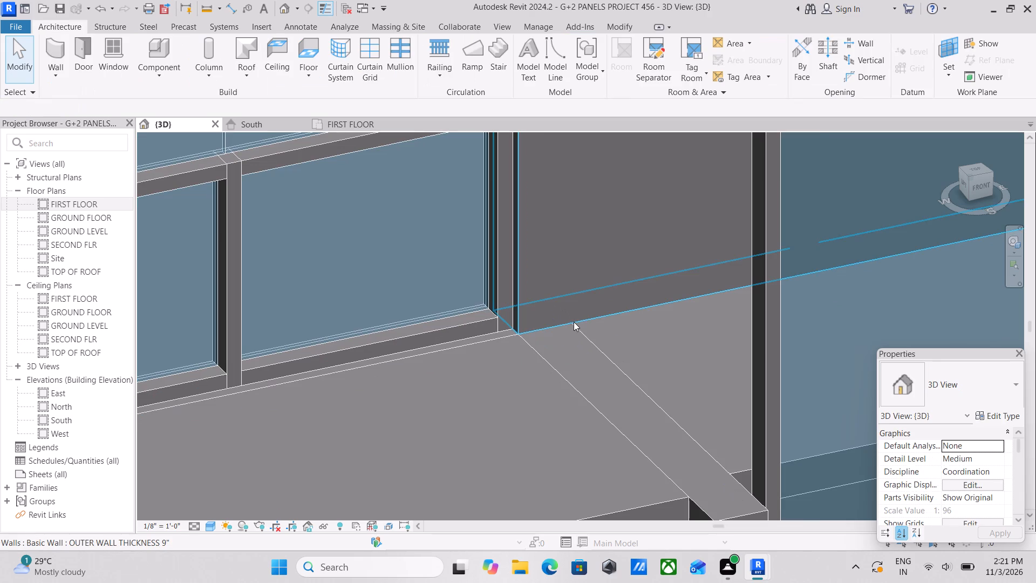
pyautogui.click(574, 322)
pyautogui.press('Escape')
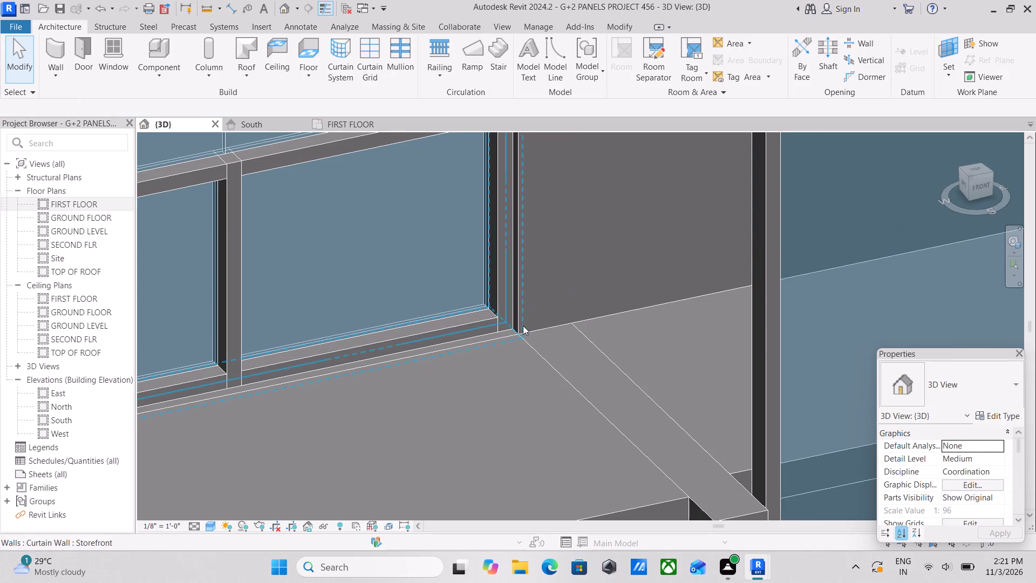
pyautogui.click(551, 326)
pyautogui.scroll(-6, 557, 330)
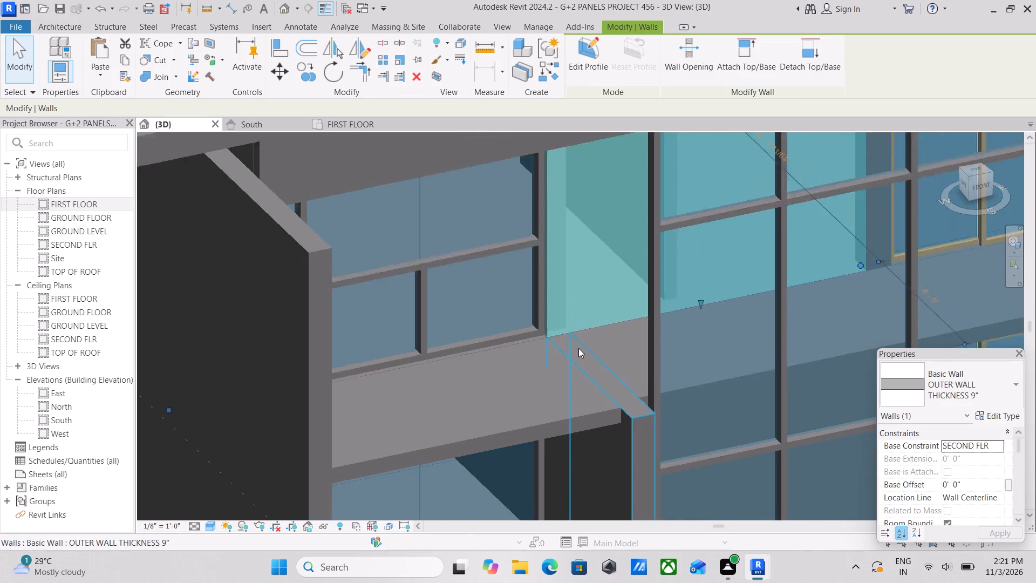
pyautogui.scroll(-1, 578, 348)
pyautogui.press('Escape')
pyautogui.scroll(5, 565, 324)
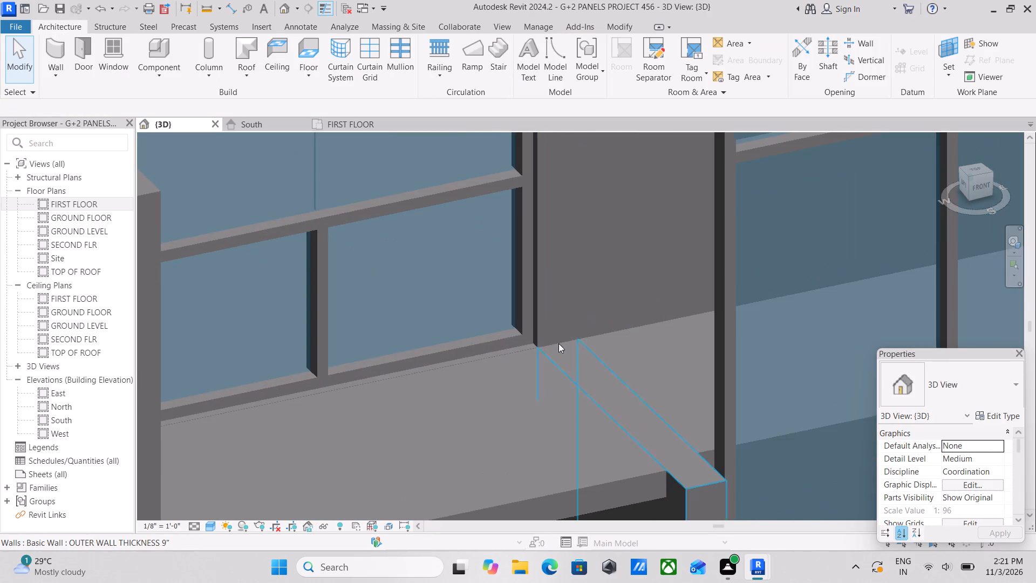
pyautogui.click(556, 342)
pyautogui.scroll(3, 555, 340)
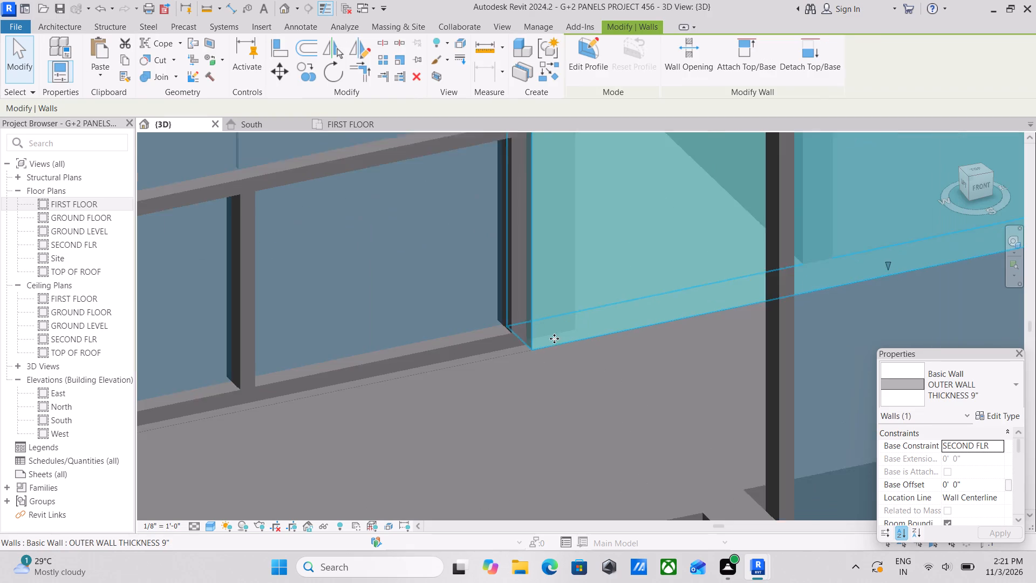
pyautogui.press('Escape')
pyautogui.scroll(-2, 573, 316)
pyautogui.press('Escape')
pyautogui.scroll(-3, 580, 327)
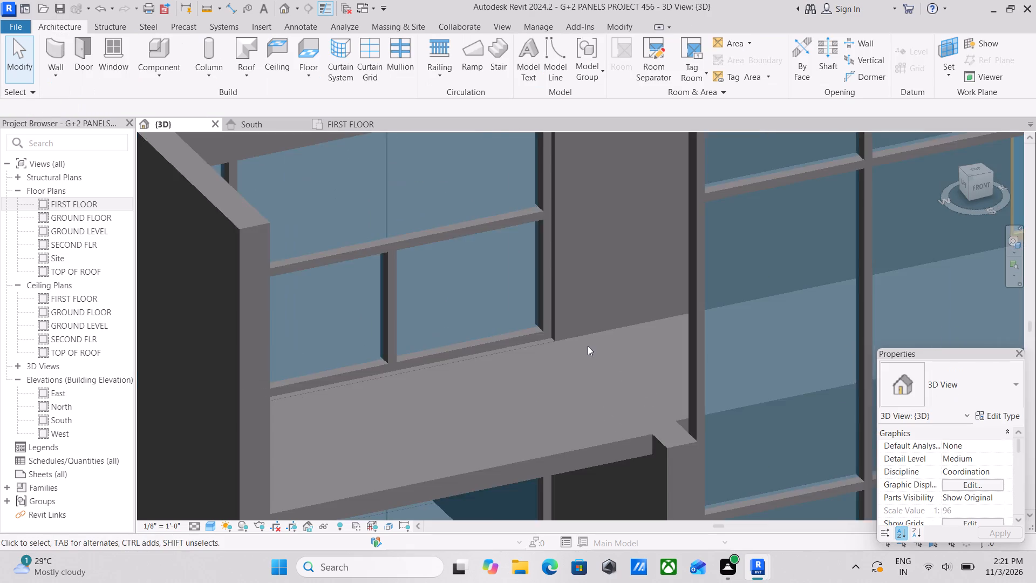
pyautogui.scroll(-2, 588, 348)
# Examine the front facade around the first- and second-floor balconies and their 9" side walls from several angles.
pyautogui.keyDown('shift'); pyautogui.moveTo(588, 350); pyautogui.dragTo(592, 334, button='middle'); pyautogui.keyUp('shift')
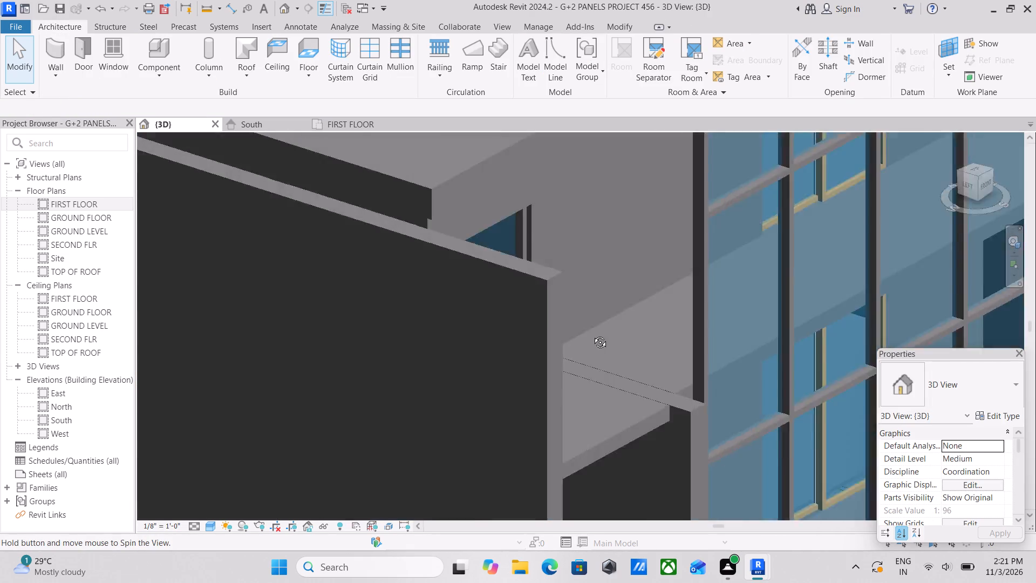
pyautogui.keyDown('shift'); pyautogui.moveTo(592, 334); pyautogui.dragTo(542, 363, button='middle'); pyautogui.keyUp('shift')
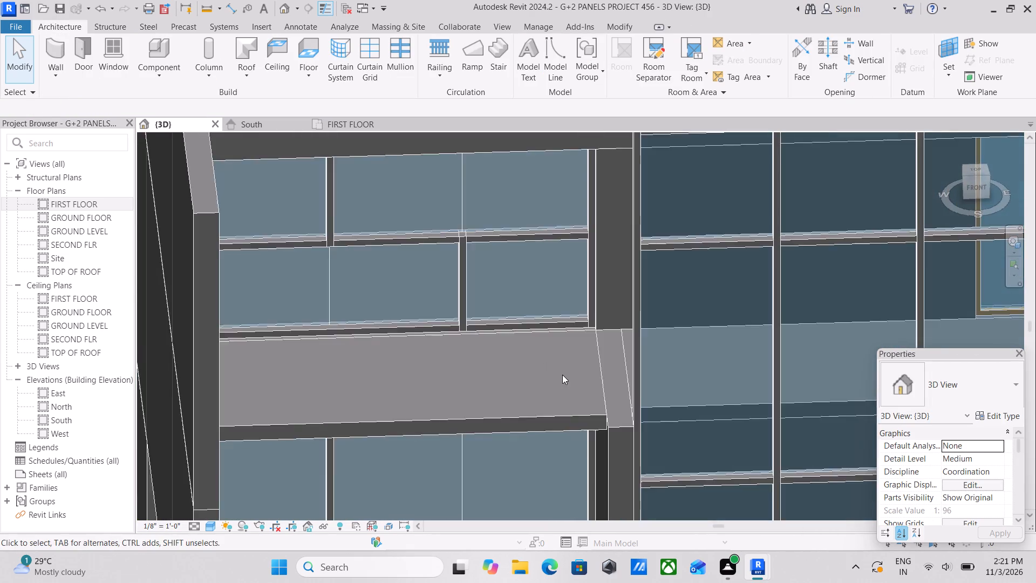
pyautogui.scroll(-4, 562, 375)
pyautogui.moveTo(562, 364); pyautogui.dragTo(559, 289, button='middle')
pyautogui.scroll(1, 560, 288)
pyautogui.keyDown('shift'); pyautogui.moveTo(588, 413); pyautogui.dragTo(594, 391, button='middle'); pyautogui.keyUp('shift')
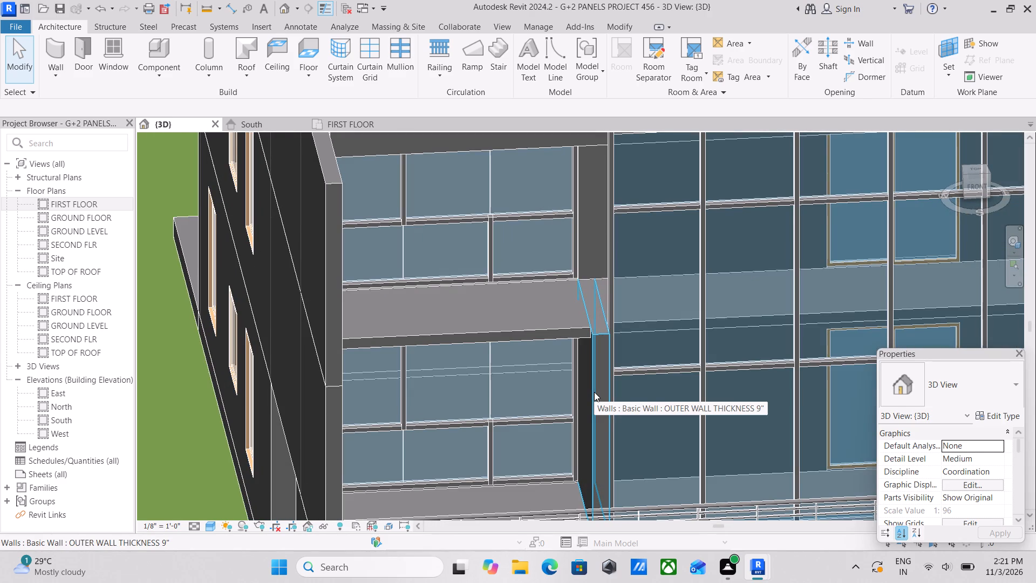
pyautogui.scroll(-2, 594, 392)
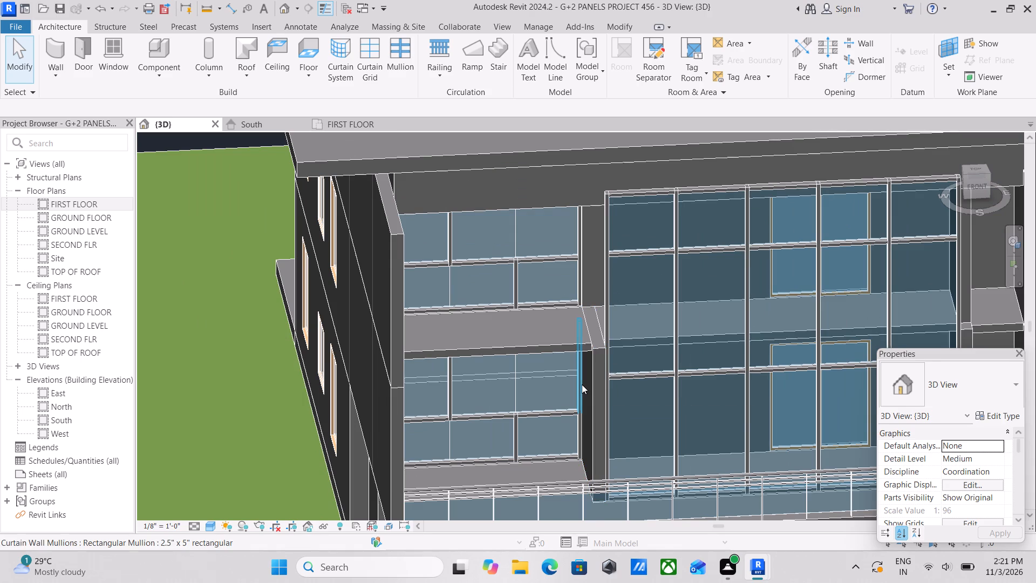
pyautogui.scroll(-1, 582, 398)
pyautogui.keyDown('shift'); pyautogui.moveTo(582, 397); pyautogui.dragTo(580, 302, button='middle'); pyautogui.keyUp('shift')
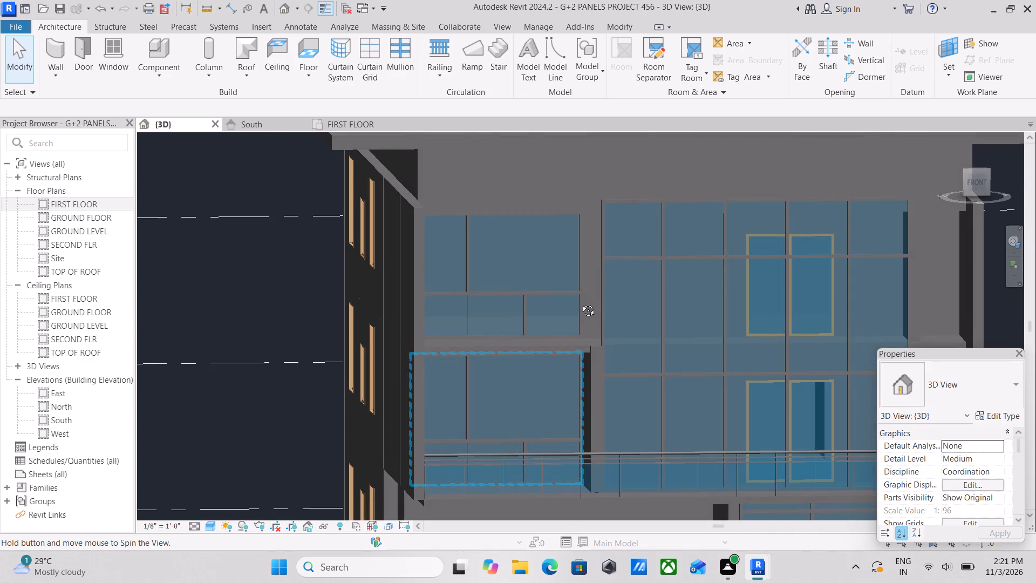
pyautogui.keyDown('shift'); pyautogui.moveTo(580, 302); pyautogui.dragTo(596, 344, button='middle'); pyautogui.keyUp('shift')
pyautogui.scroll(2, 562, 315)
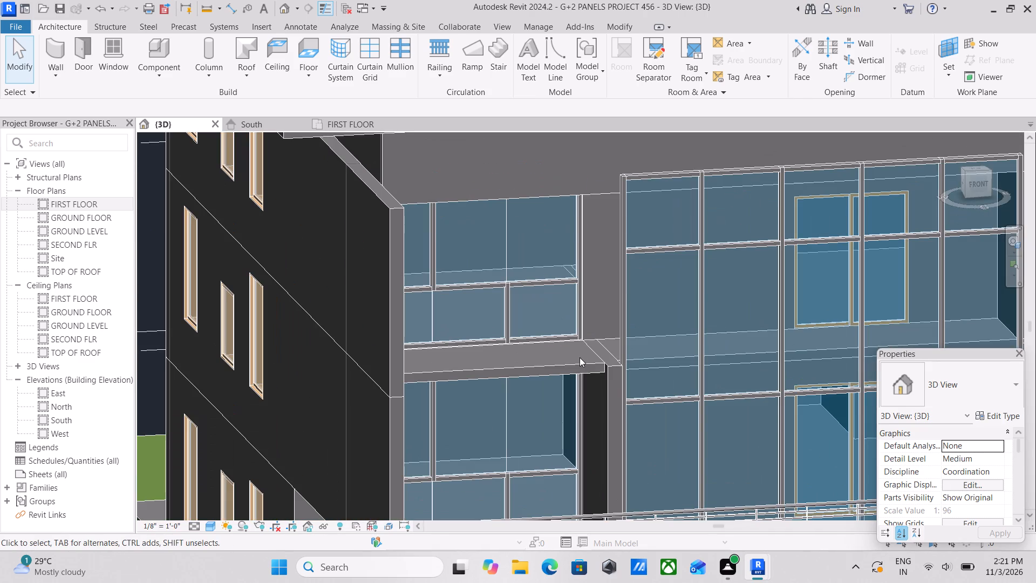
pyautogui.scroll(-1, 580, 358)
pyautogui.moveTo(578, 358); pyautogui.dragTo(576, 369, button='middle')
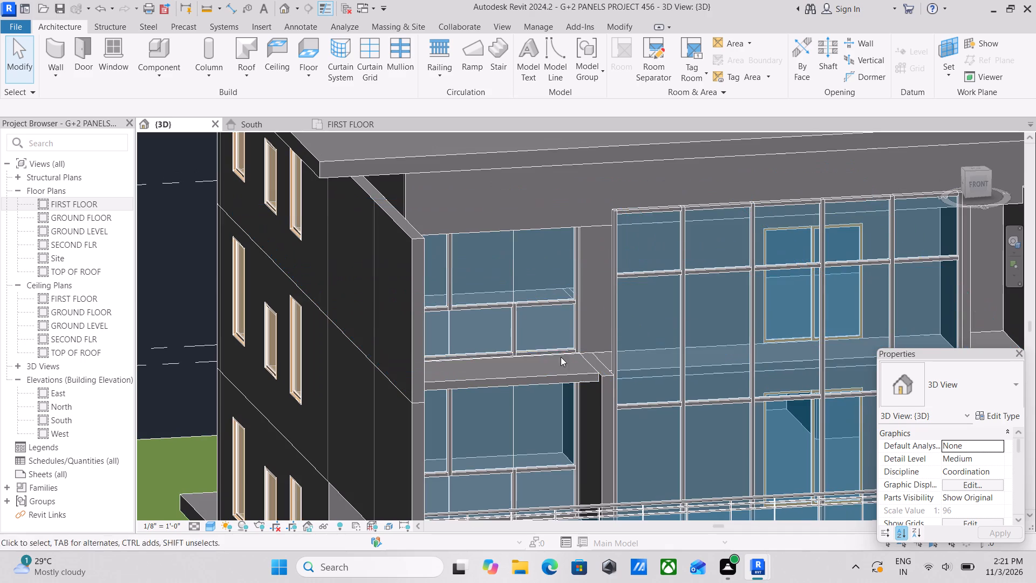
# Delete the second-floor 9" outer wall segment projecting at the balcony's outer end, on the windowed side of the building, including the failing instance.
pyautogui.click(411, 259)
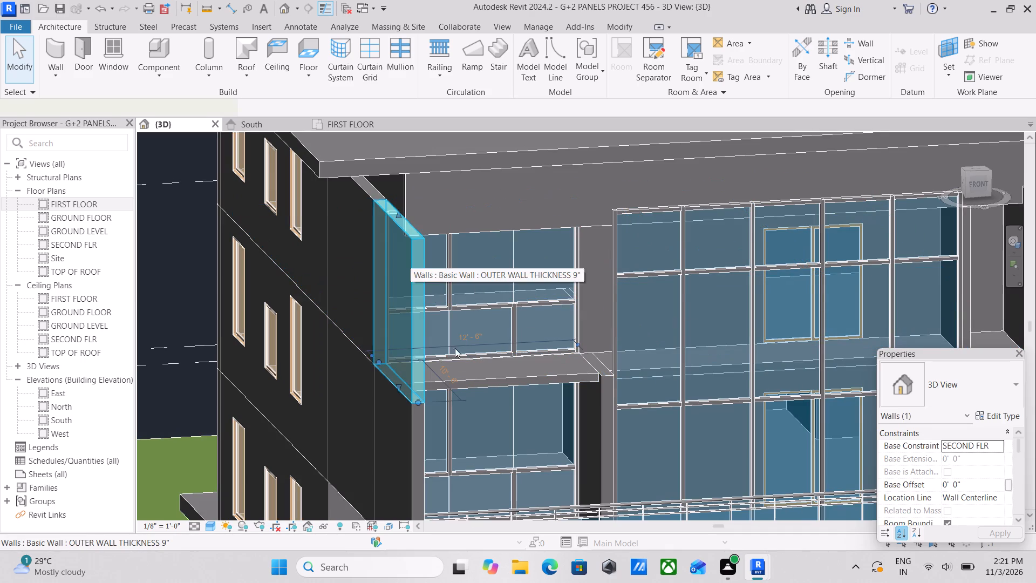
pyautogui.moveTo(456, 355); pyautogui.dragTo(508, 338, button='middle')
pyautogui.scroll(4, 442, 399)
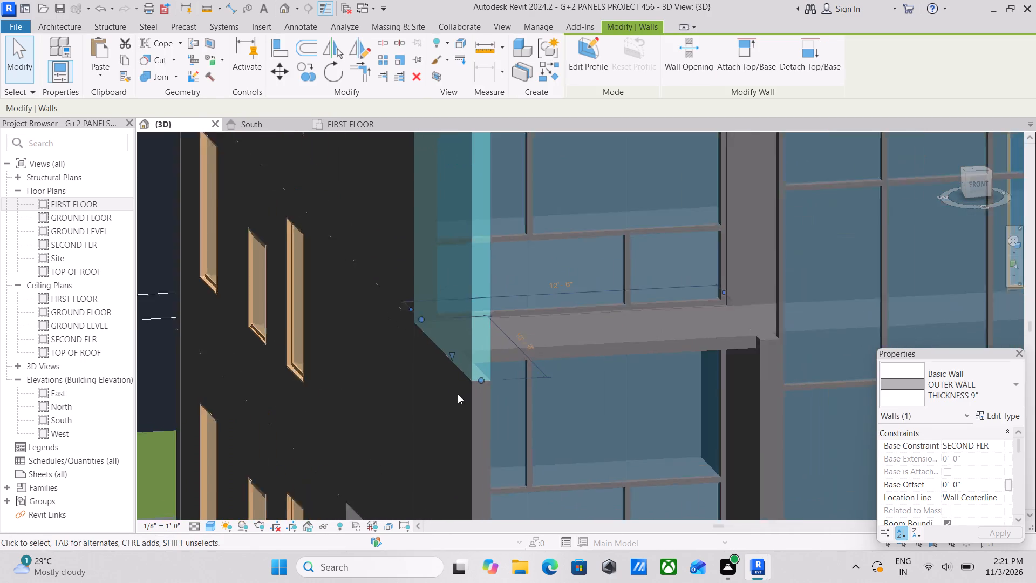
pyautogui.scroll(1, 458, 394)
pyautogui.moveTo(459, 393); pyautogui.dragTo(469, 399, button='middle')
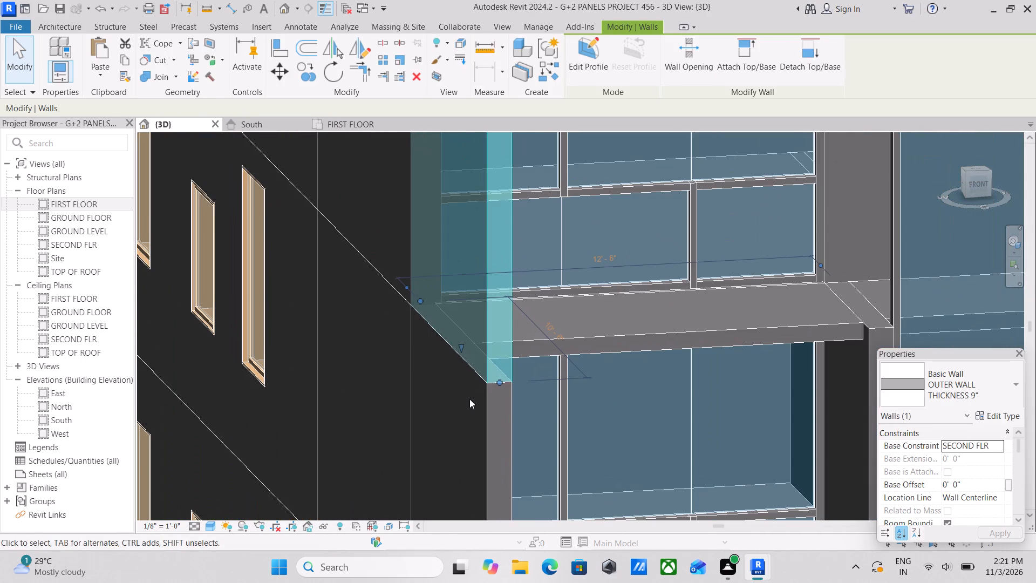
pyautogui.scroll(-2, 471, 389)
pyautogui.moveTo(472, 389); pyautogui.dragTo(524, 420, button='middle')
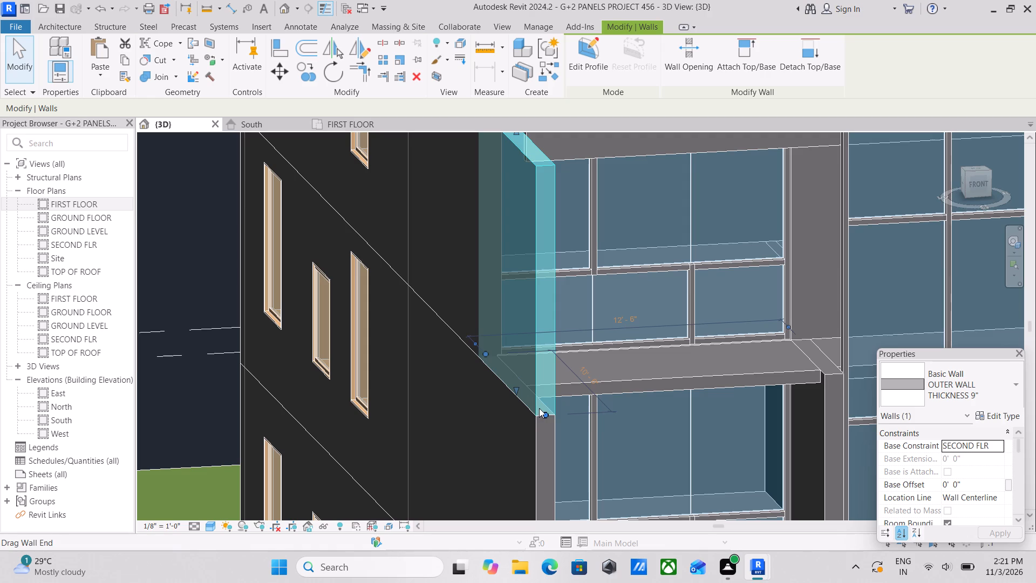
pyautogui.rightClick(539, 410)
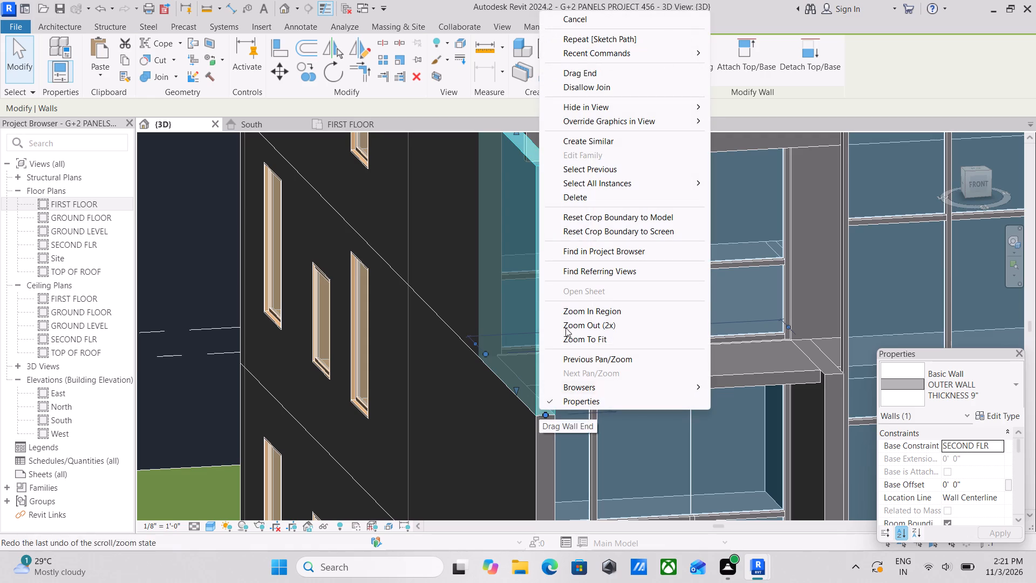
pyautogui.click(590, 200)
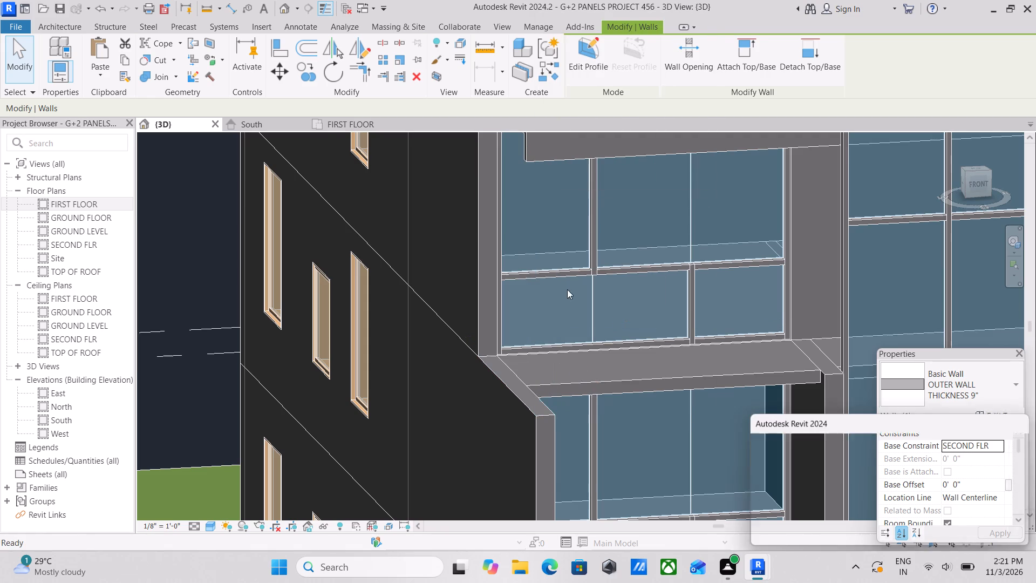
pyautogui.click(827, 535)
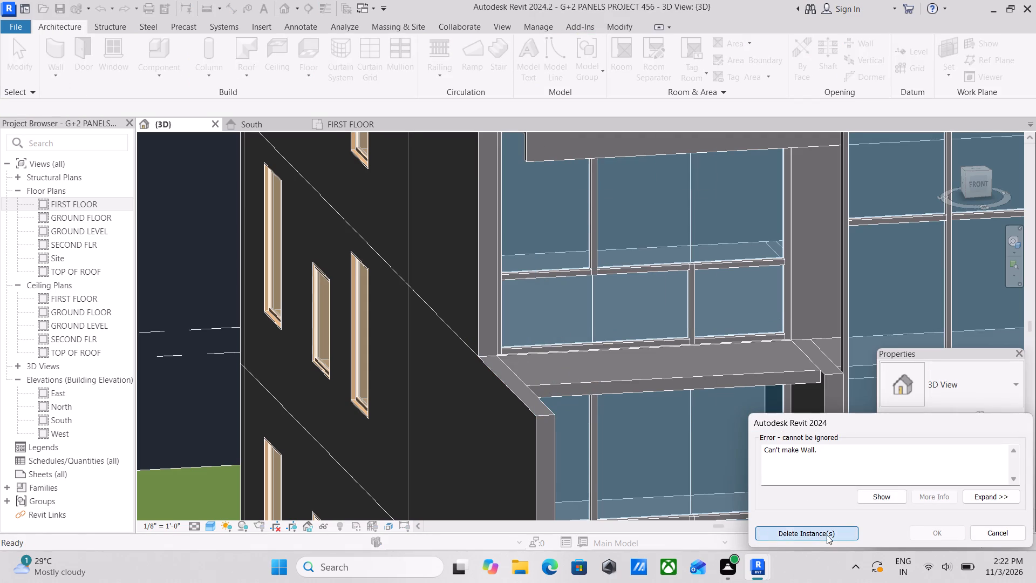
# Delete the first-floor 9" outer wall segment projecting at the balcony's outer end, directly below the removed second-floor one.
pyautogui.scroll(-1, 591, 368)
pyautogui.scroll(-3, 539, 362)
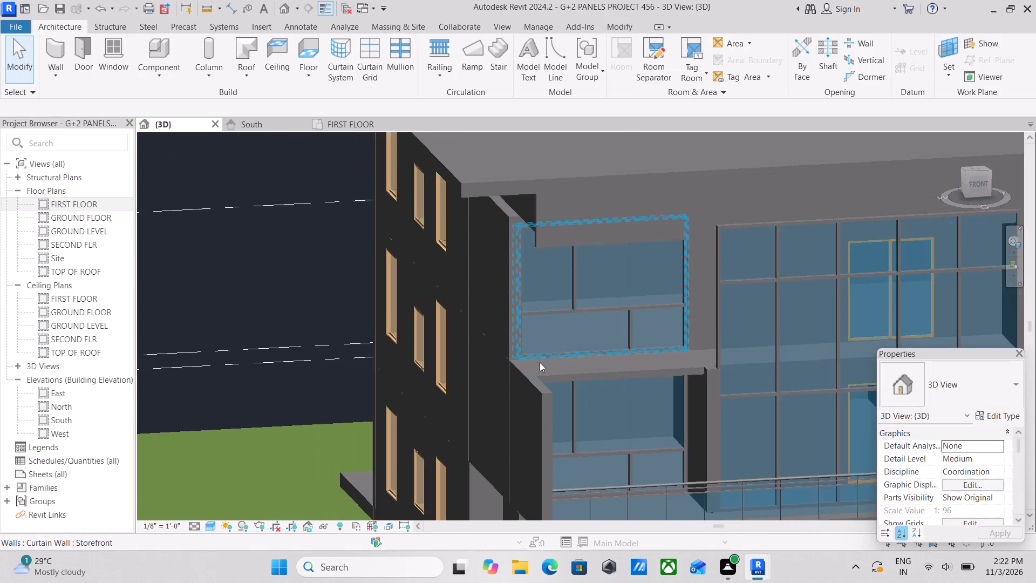
pyautogui.scroll(-2, 540, 362)
pyautogui.moveTo(541, 358); pyautogui.dragTo(586, 374, button='middle')
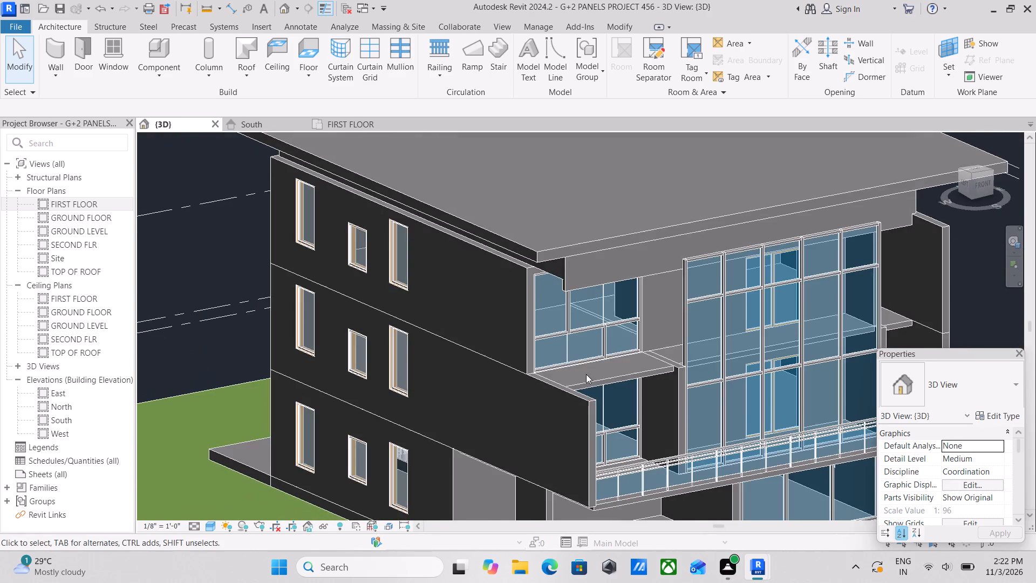
pyautogui.scroll(4, 581, 418)
pyautogui.click(605, 389)
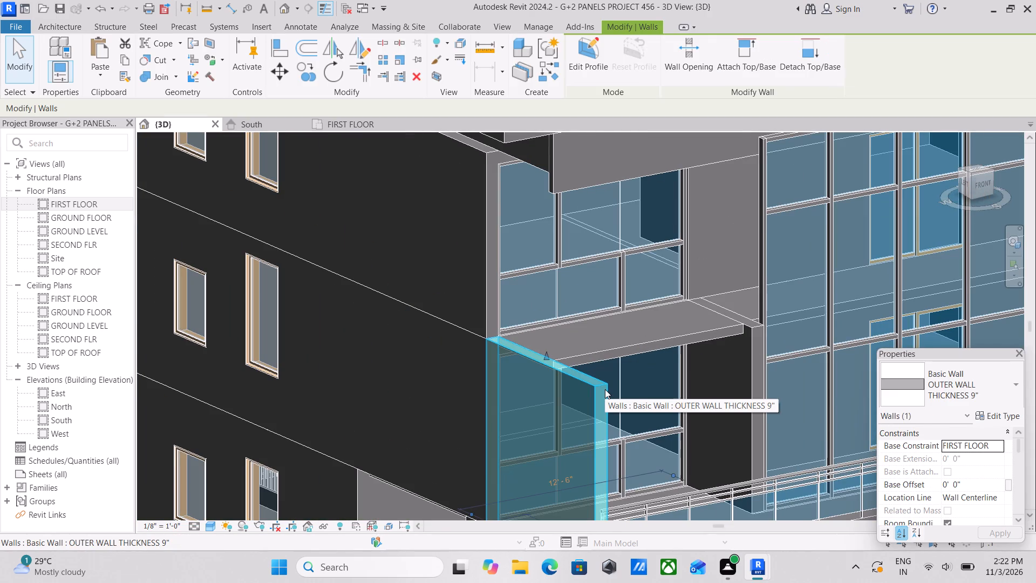
pyautogui.rightClick(605, 389)
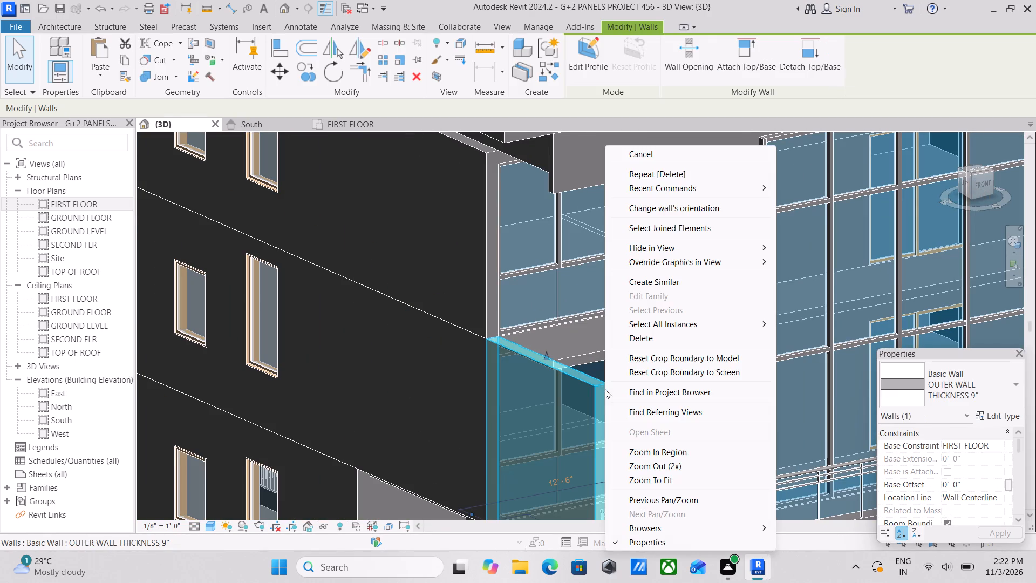
pyautogui.click(634, 341)
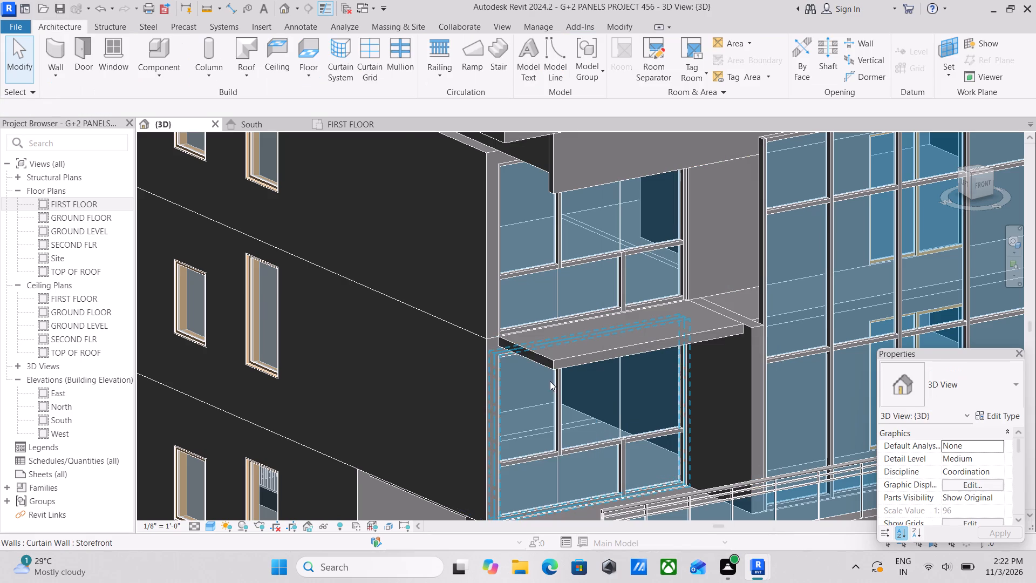
# Examine the opened balcony ends, the glass railing's end and the second-floor slab's junction with the wall beside the large storefront.
pyautogui.scroll(-2, 550, 381)
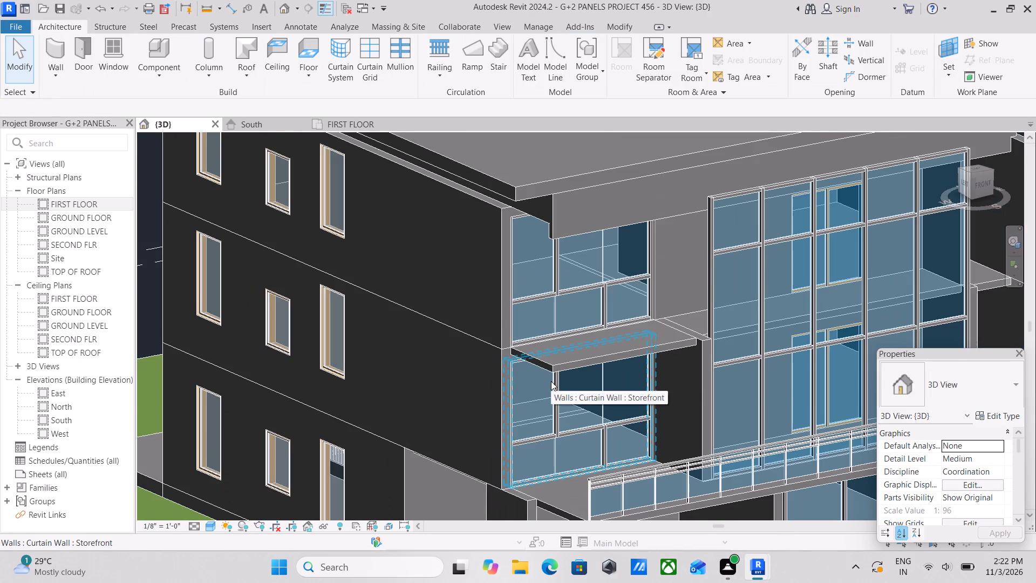
pyautogui.scroll(-2, 553, 395)
pyautogui.moveTo(553, 393); pyautogui.dragTo(553, 347, button='middle')
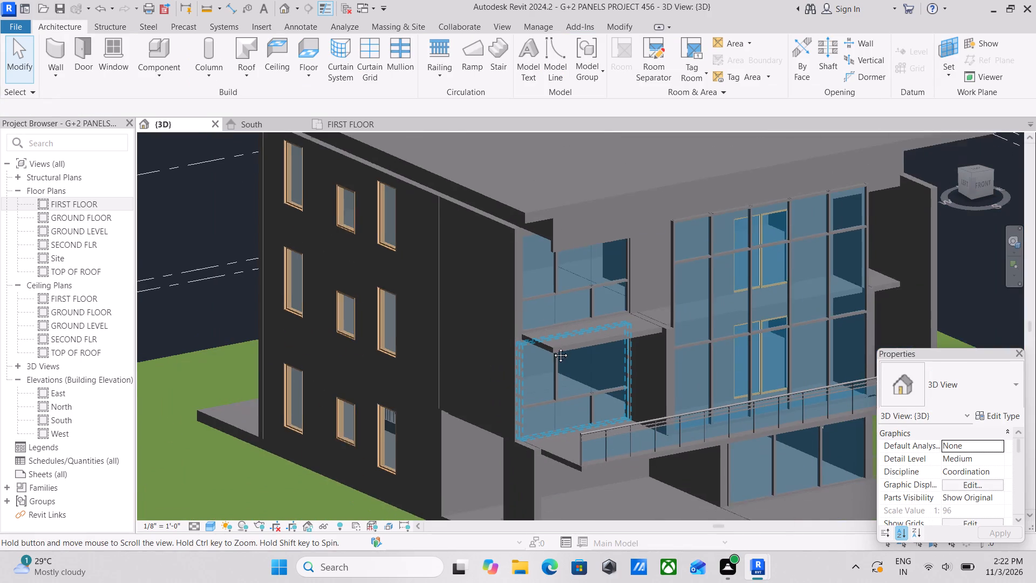
pyautogui.moveTo(553, 347); pyautogui.dragTo(550, 320, button='middle')
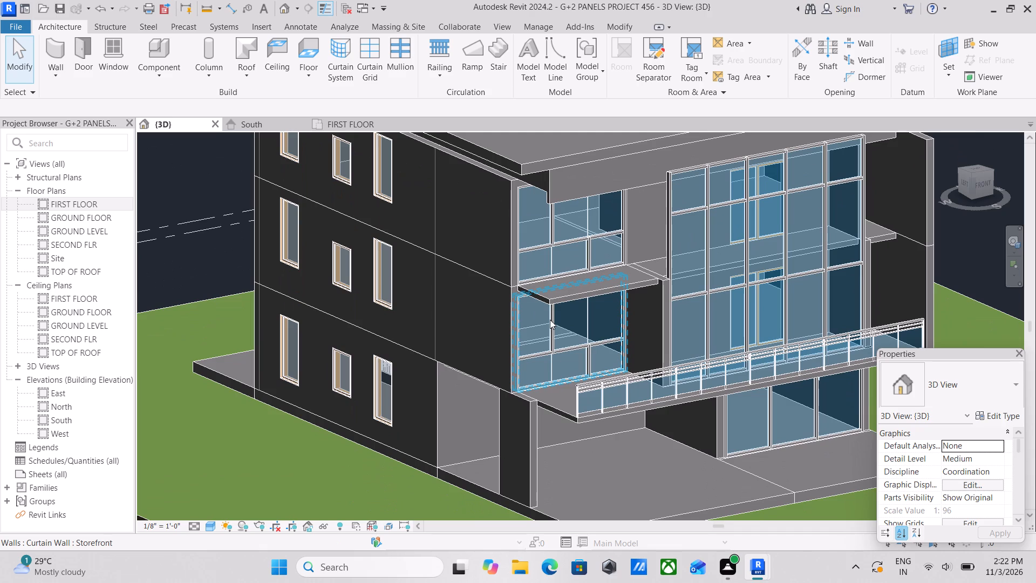
pyautogui.scroll(-1, 569, 389)
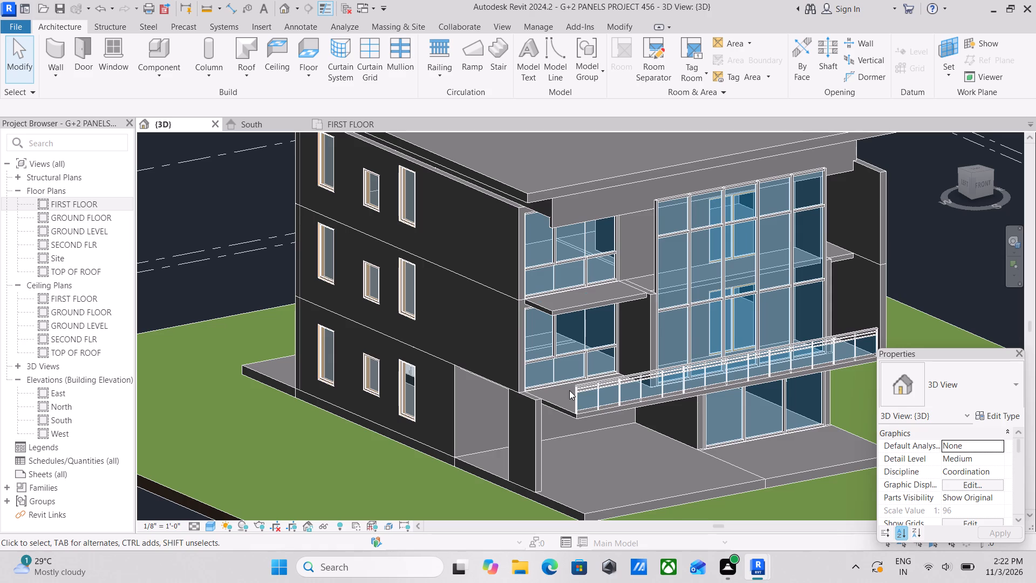
pyautogui.scroll(7, 544, 389)
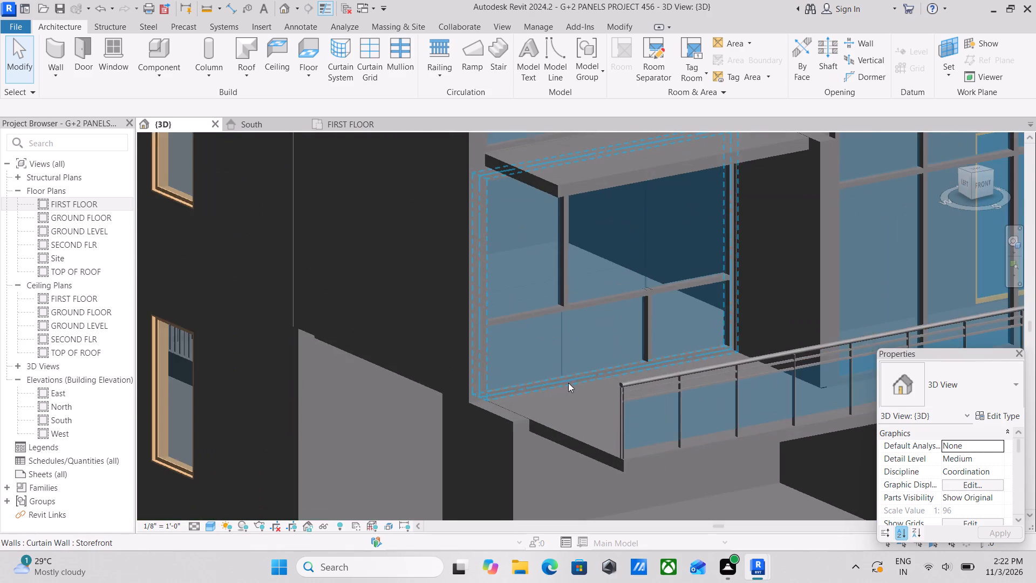
pyautogui.scroll(-1, 570, 382)
pyautogui.moveTo(570, 382); pyautogui.dragTo(571, 388, button='middle')
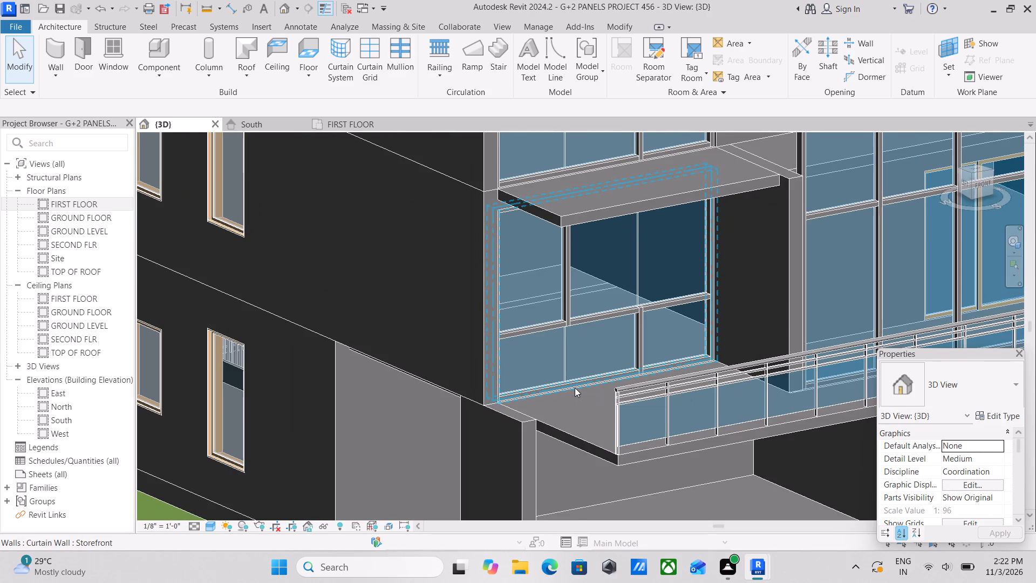
pyautogui.scroll(-2, 577, 388)
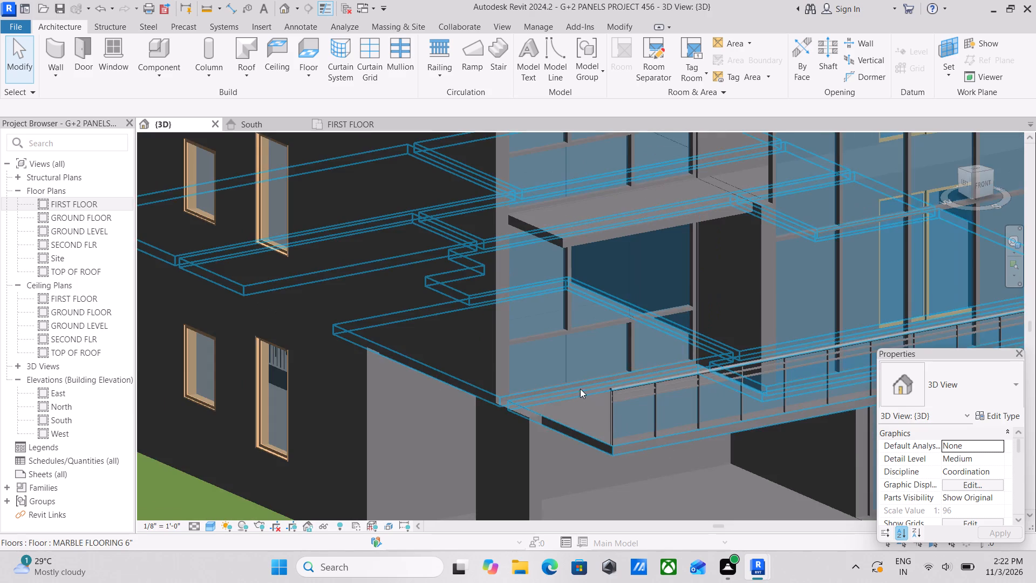
pyautogui.scroll(-3, 588, 389)
pyautogui.moveTo(591, 384); pyautogui.dragTo(588, 413, button='middle')
pyautogui.scroll(1, 655, 287)
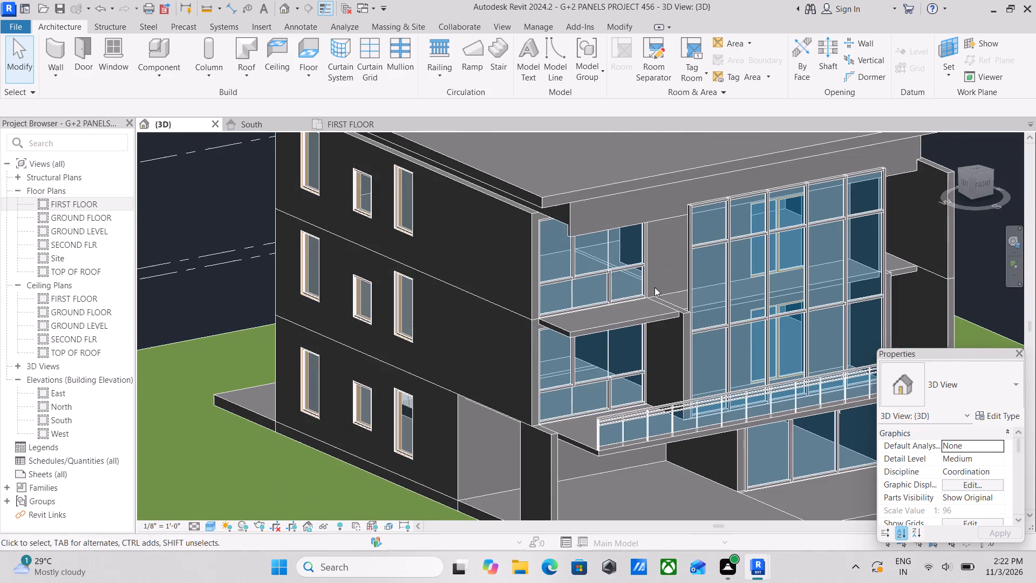
pyautogui.scroll(10, 655, 287)
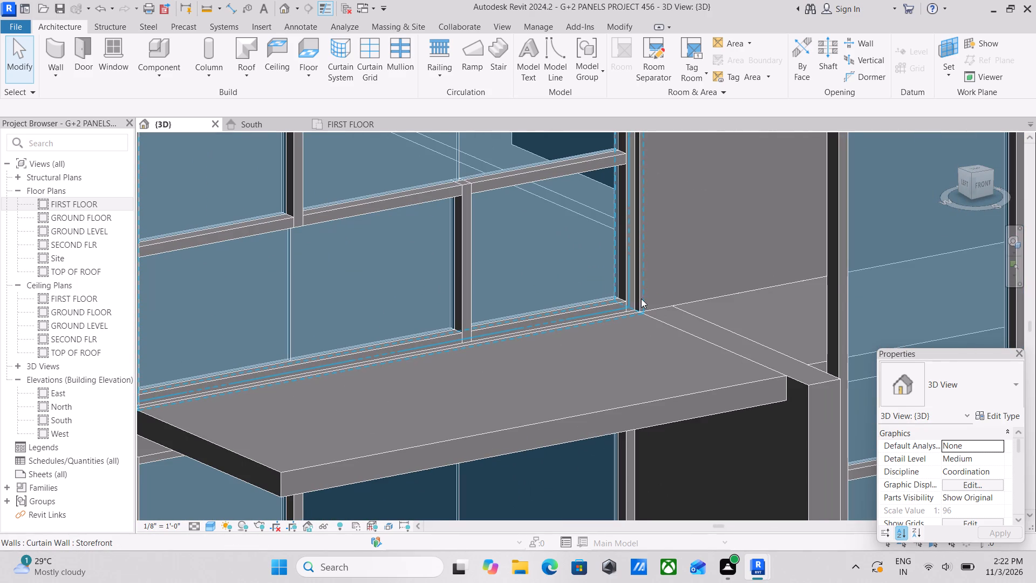
# Examine the second-floor slab's junction with the 9" outer wall and storefront, and the surrounding balcony facade from several angles.
pyautogui.click(641, 299)
pyautogui.press('Escape')
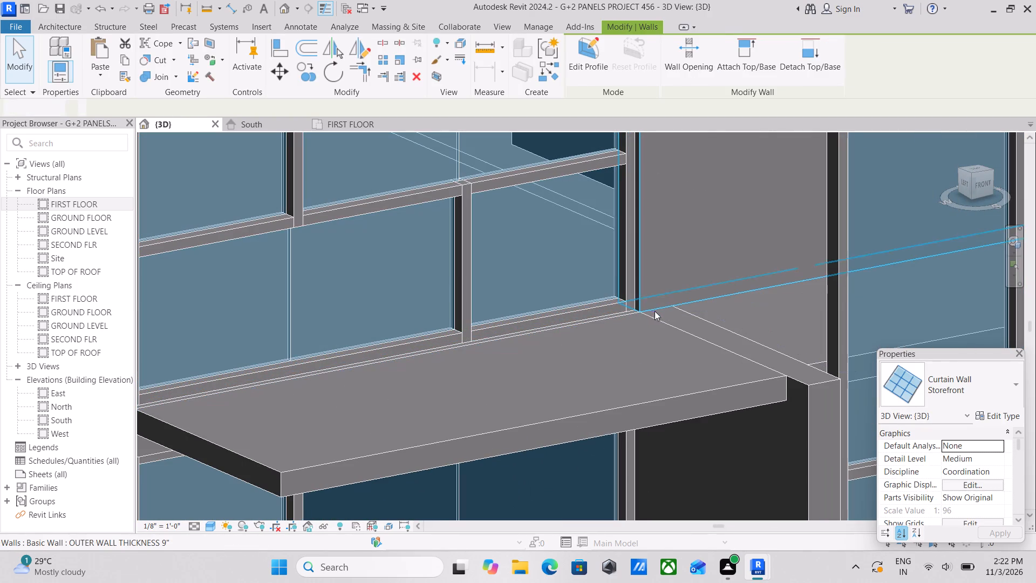
pyautogui.click(646, 308)
pyautogui.press('Escape')
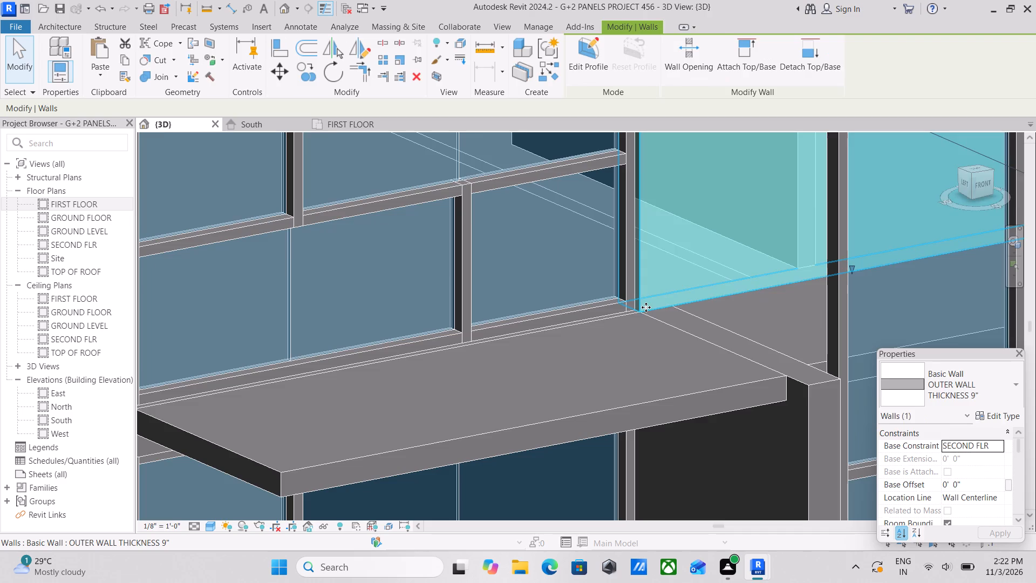
pyautogui.scroll(-2, 646, 307)
pyautogui.press('Escape')
pyautogui.scroll(-2, 621, 261)
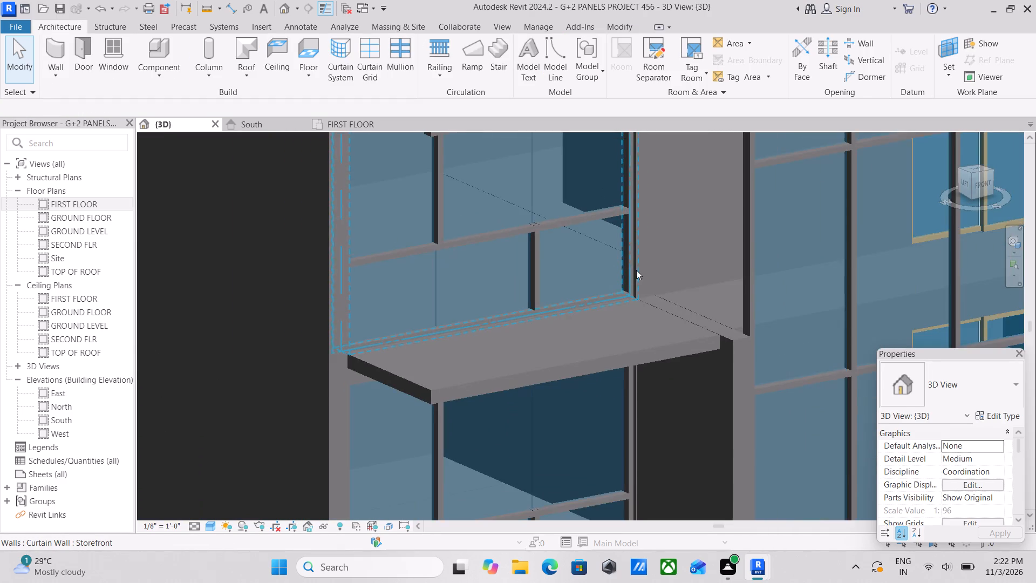
pyautogui.scroll(-3, 637, 272)
pyautogui.moveTo(637, 276); pyautogui.dragTo(722, 310, button='middle')
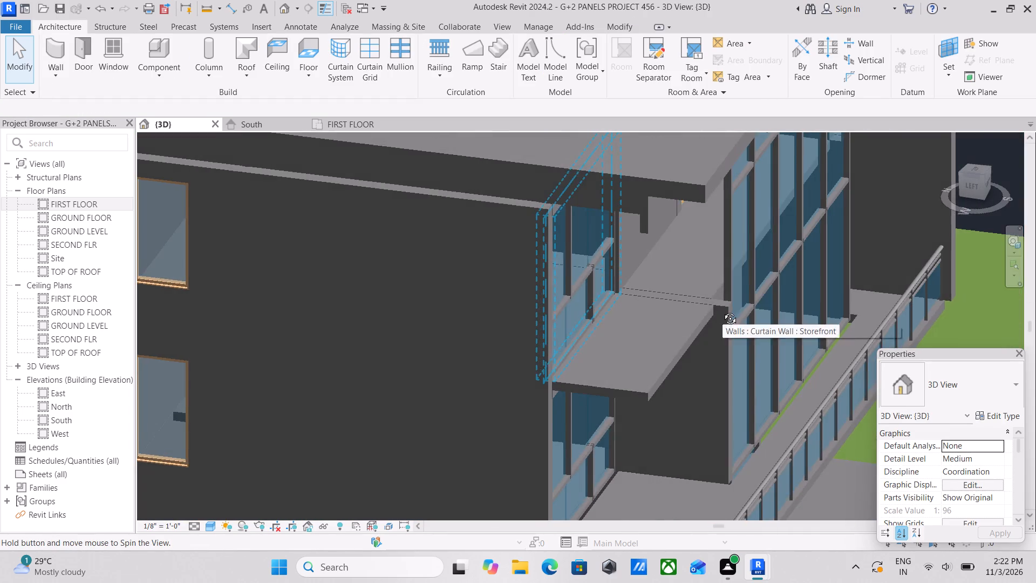
pyautogui.moveTo(722, 310); pyautogui.dragTo(648, 276, button='middle')
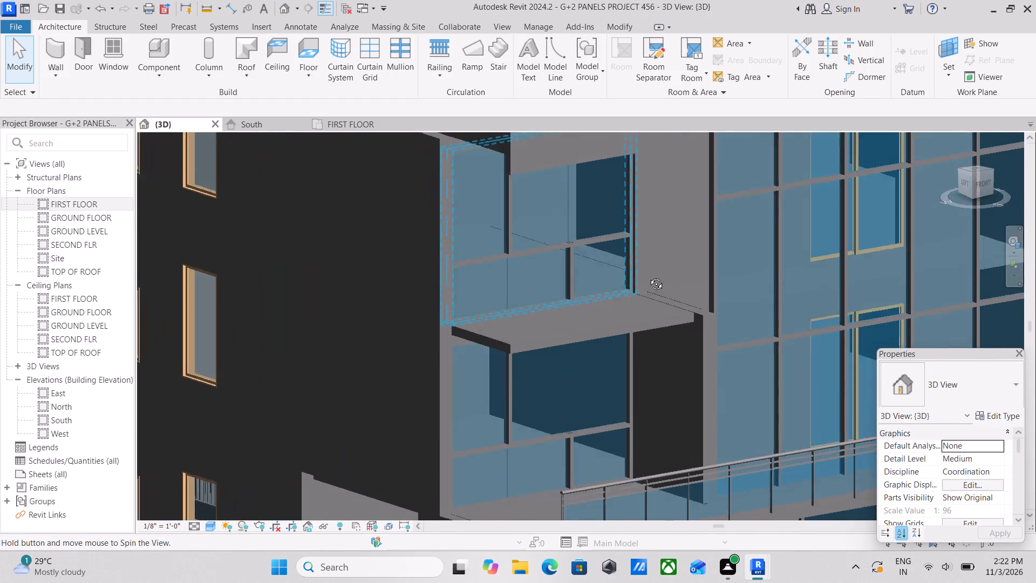
pyautogui.moveTo(648, 276); pyautogui.dragTo(653, 290, button='middle')
pyautogui.scroll(-1, 577, 254)
pyautogui.keyDown('shift'); pyautogui.moveTo(577, 254); pyautogui.dragTo(580, 246, button='middle'); pyautogui.keyUp('shift')
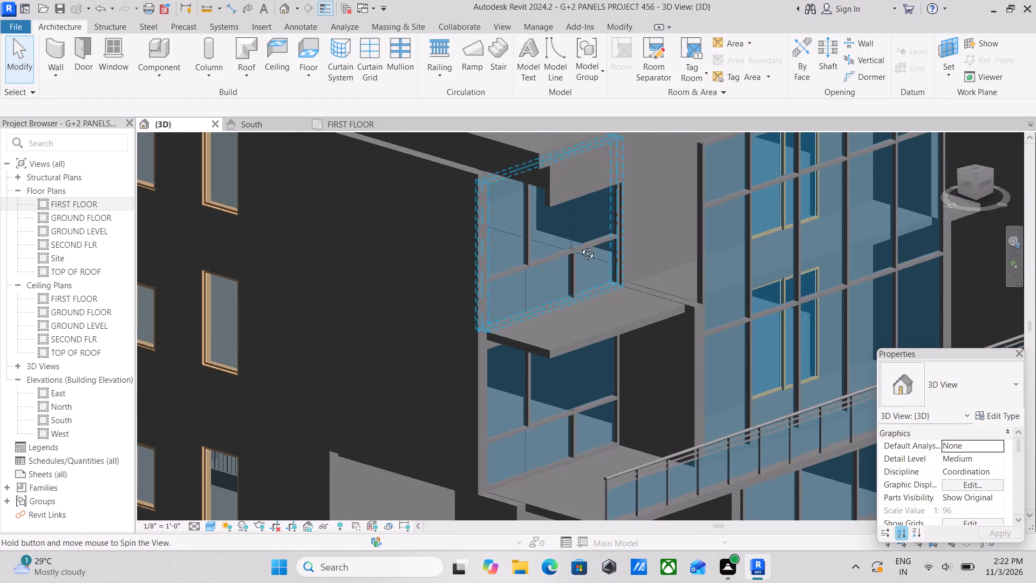
pyautogui.keyDown('shift'); pyautogui.moveTo(580, 246); pyautogui.dragTo(543, 239, button='middle'); pyautogui.keyUp('shift')
pyautogui.keyDown('shift'); pyautogui.scroll(-1, 543, 241); pyautogui.keyUp('shift')
pyautogui.scroll(-3, 617, 314)
pyautogui.moveTo(617, 314); pyautogui.dragTo(621, 299, button='middle')
pyautogui.scroll(2, 607, 371)
pyautogui.moveTo(607, 371); pyautogui.dragTo(614, 356, button='middle')
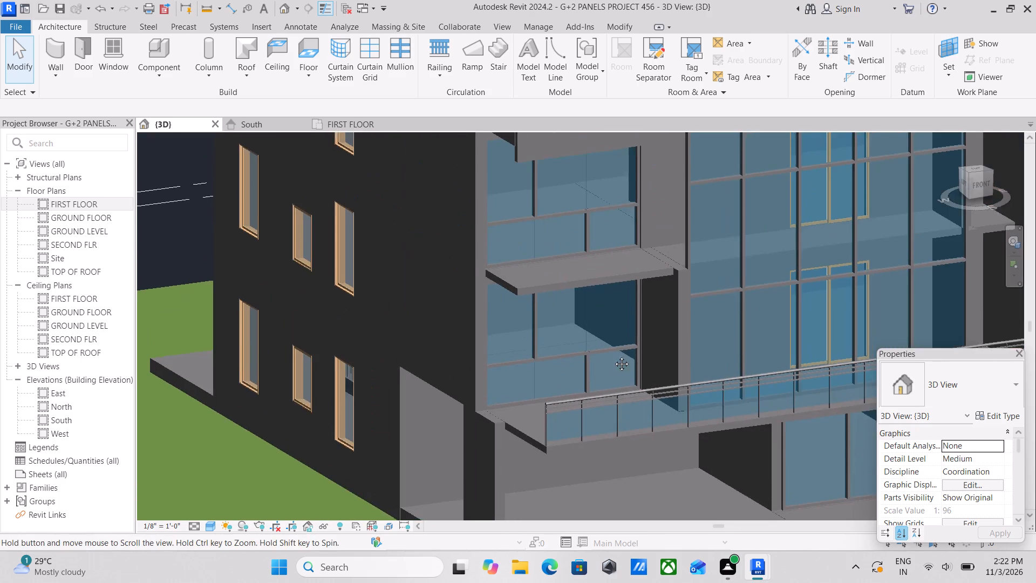
pyautogui.moveTo(614, 356); pyautogui.dragTo(618, 345, button='middle')
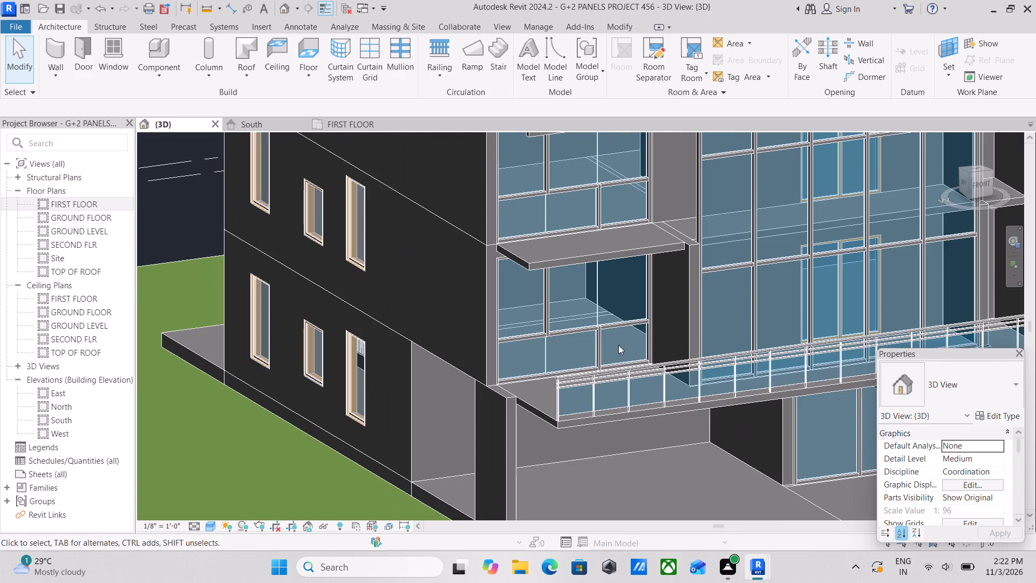
pyautogui.scroll(-3, 619, 345)
pyautogui.moveTo(637, 340); pyautogui.dragTo(609, 418, button='middle')
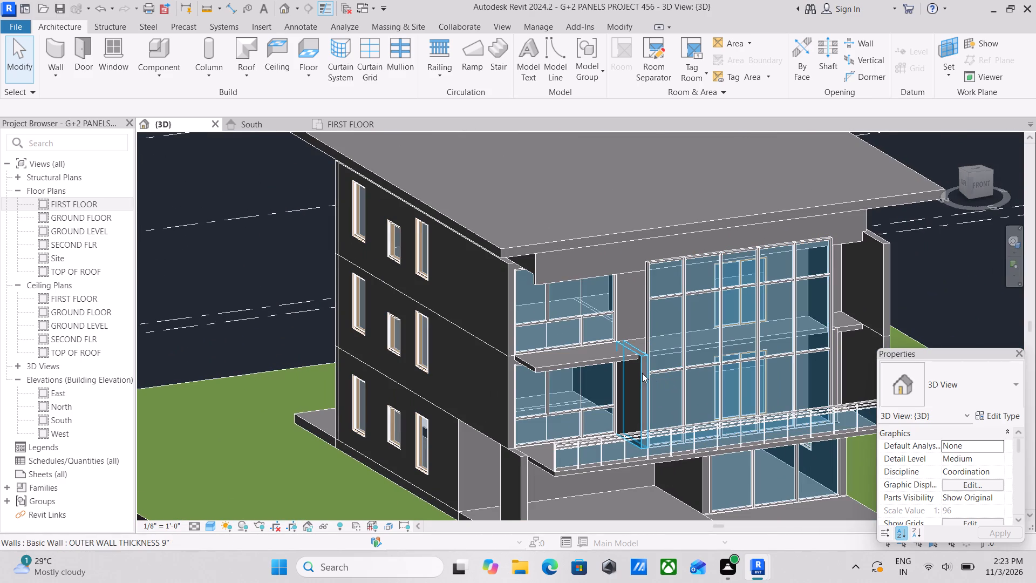
# Shorten the first-floor 9" outer wall between the balcony storefront and the large storefront to about 4'-9", unjoining the conflicting elements.
pyautogui.click(642, 373)
pyautogui.scroll(8, 642, 417)
pyautogui.moveTo(634, 429); pyautogui.dragTo(633, 350, button='middle')
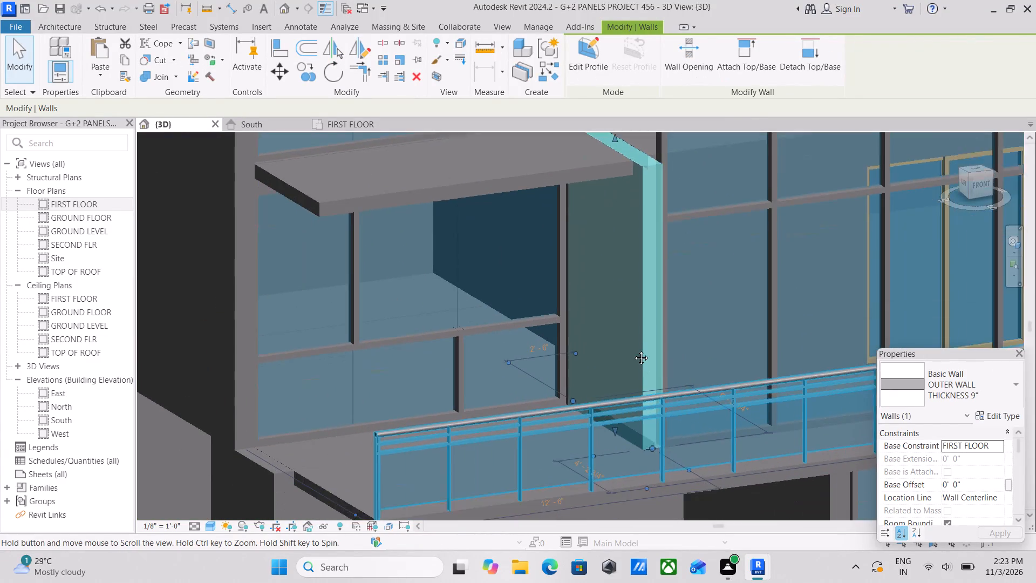
pyautogui.moveTo(633, 350); pyautogui.dragTo(633, 343, button='middle')
pyautogui.scroll(3, 658, 431)
pyautogui.scroll(4, 645, 389)
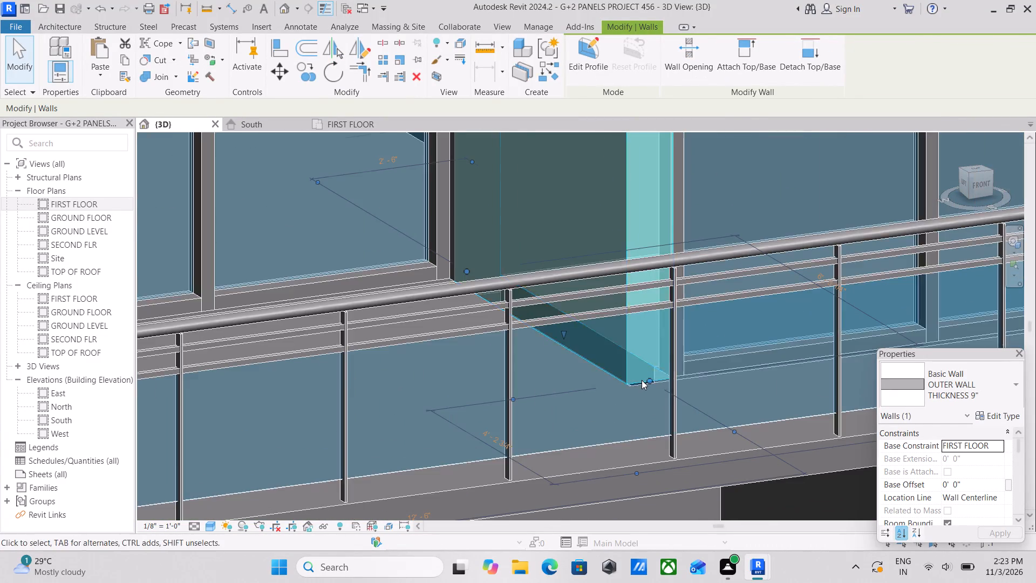
pyautogui.scroll(2, 642, 380)
pyautogui.moveTo(651, 383); pyautogui.dragTo(649, 382)
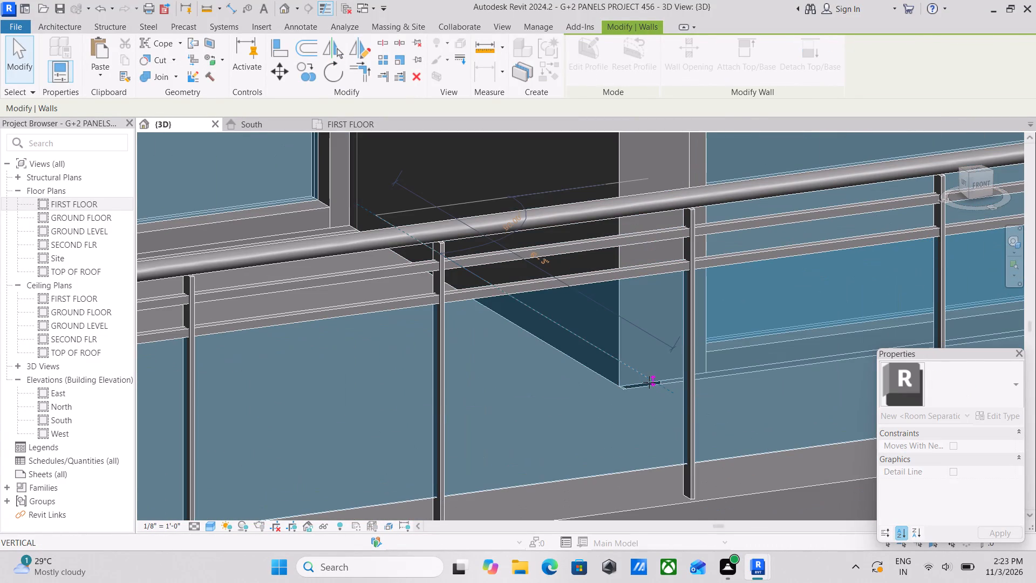
pyautogui.moveTo(649, 382); pyautogui.dragTo(587, 342)
pyautogui.moveTo(577, 337); pyautogui.dragTo(549, 322)
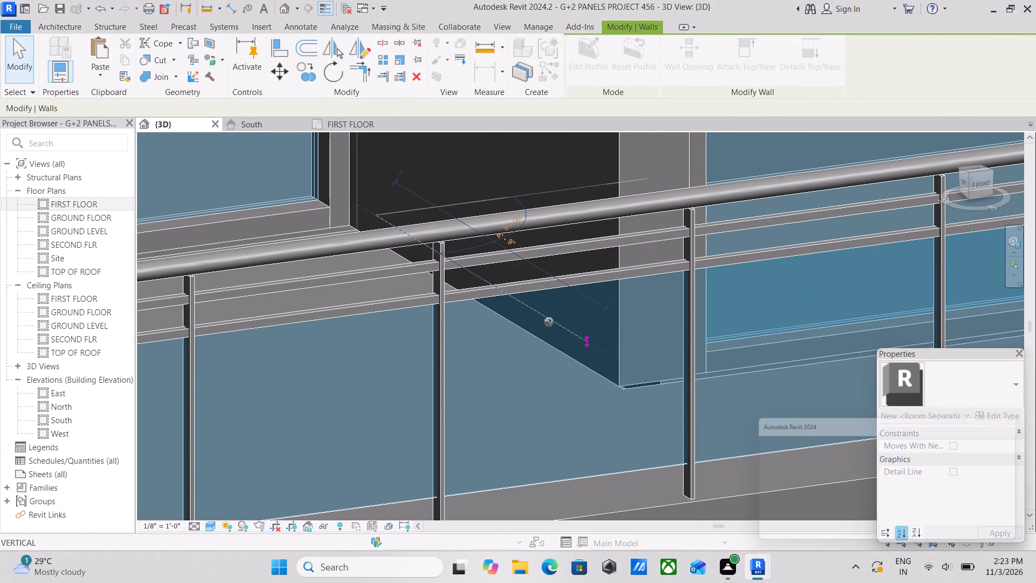
pyautogui.moveTo(549, 322); pyautogui.dragTo(535, 311)
pyautogui.scroll(-2, 609, 351)
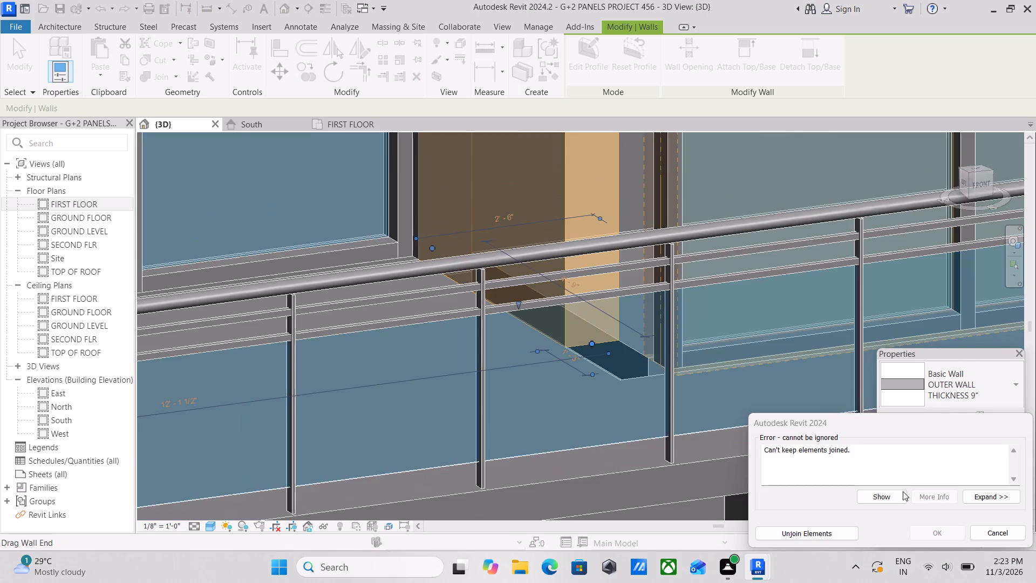
pyautogui.click(814, 532)
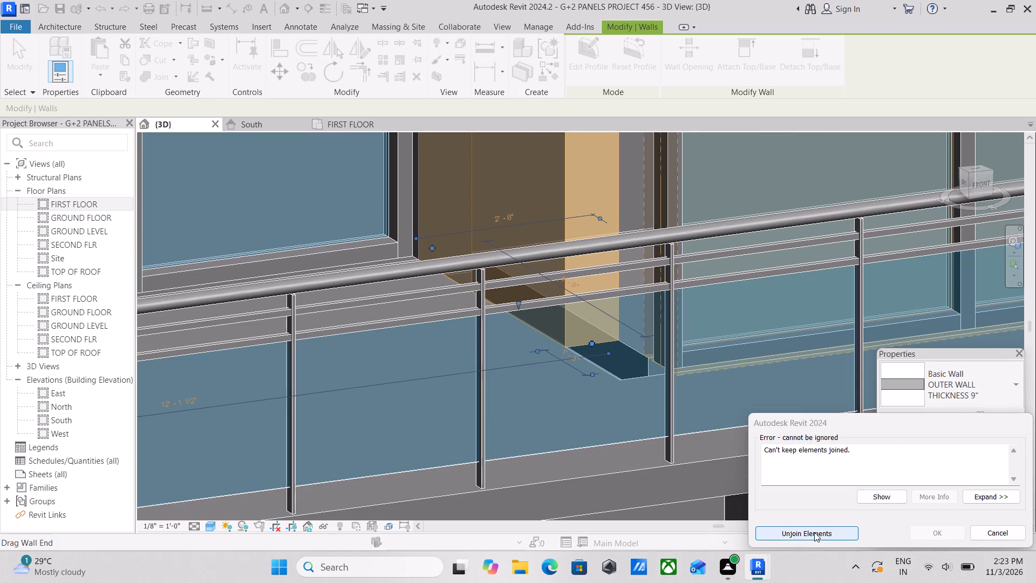
# Pull the outer end of the same first-floor 9" wall back to a length of about 3'-2".
pyautogui.scroll(-7, 520, 356)
pyautogui.keyDown('shift'); pyautogui.moveTo(549, 352); pyautogui.dragTo(631, 438, button='middle'); pyautogui.keyUp('shift')
pyautogui.scroll(7, 595, 331)
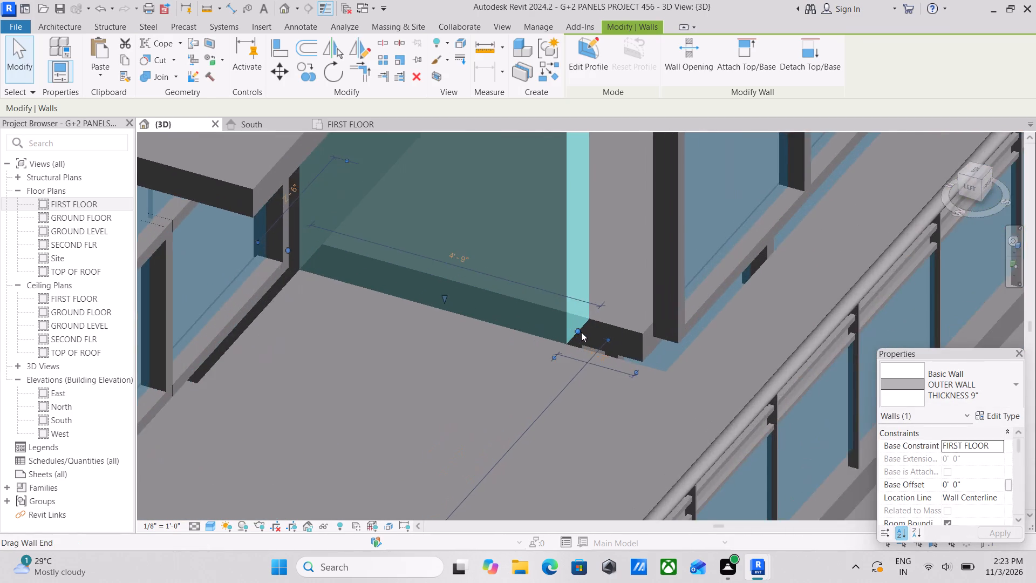
pyautogui.scroll(5, 581, 332)
pyautogui.scroll(-3, 581, 332)
pyautogui.moveTo(581, 332); pyautogui.dragTo(588, 335, button='middle')
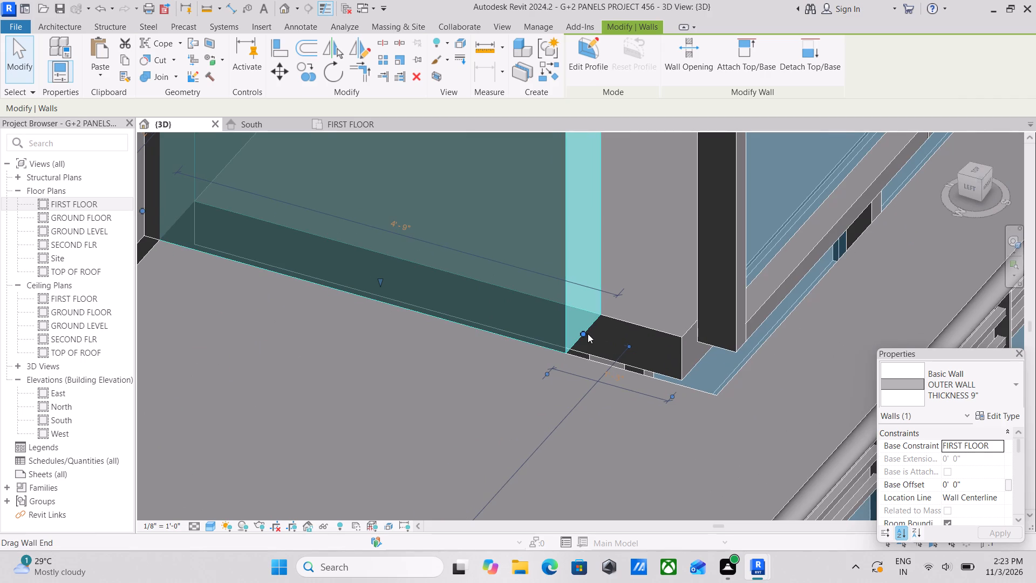
pyautogui.moveTo(581, 330); pyautogui.dragTo(432, 295)
# Pull the wall's outer end back to the balcony storefront's corner, leaving about 0'-1", and unjoin the conflicting elements.
pyautogui.scroll(-2, 428, 295)
pyautogui.moveTo(432, 296); pyautogui.dragTo(545, 337, button='middle')
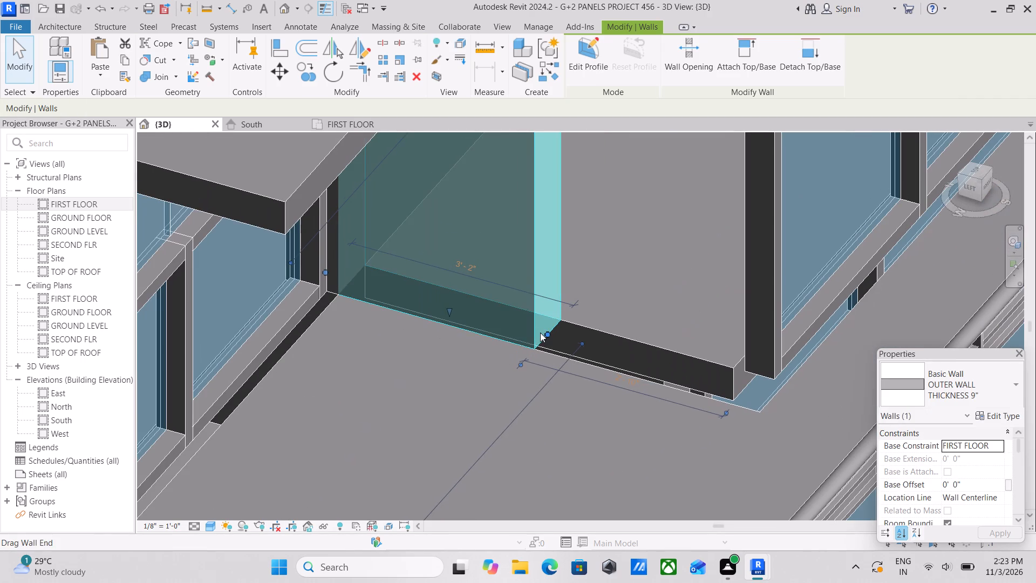
pyautogui.moveTo(547, 334); pyautogui.dragTo(442, 309)
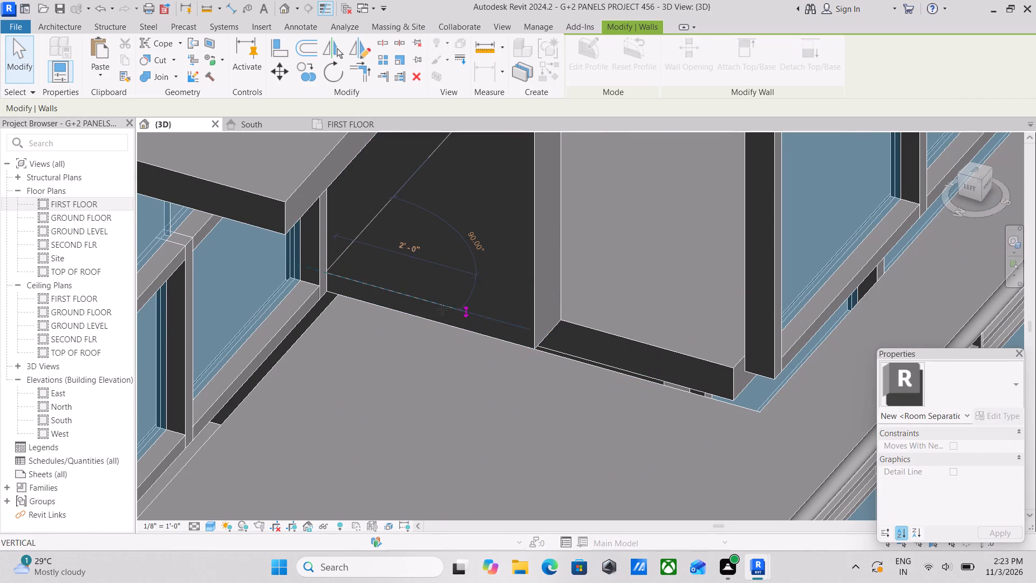
pyautogui.moveTo(442, 309); pyautogui.dragTo(342, 272)
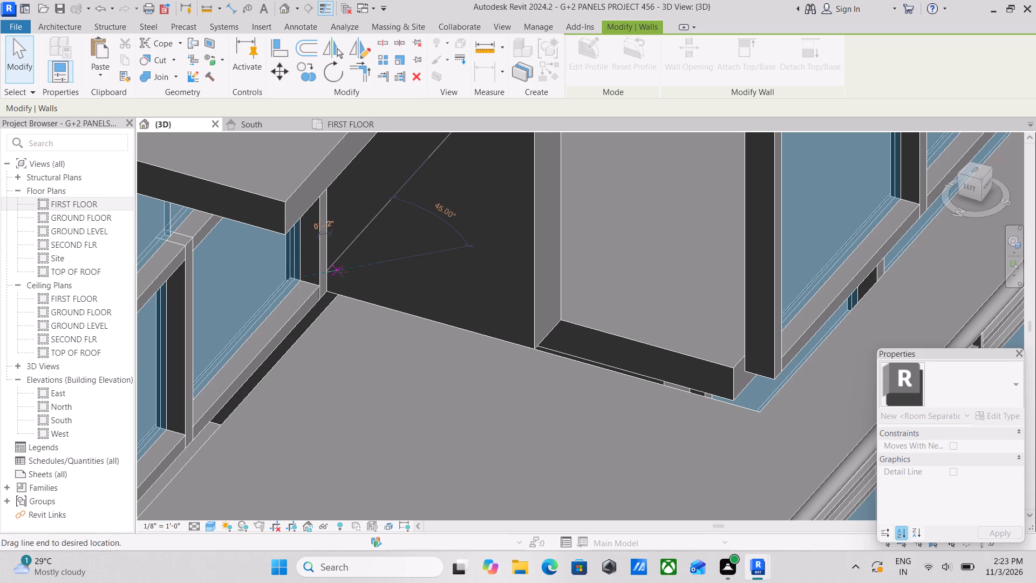
pyautogui.moveTo(342, 272); pyautogui.dragTo(359, 284)
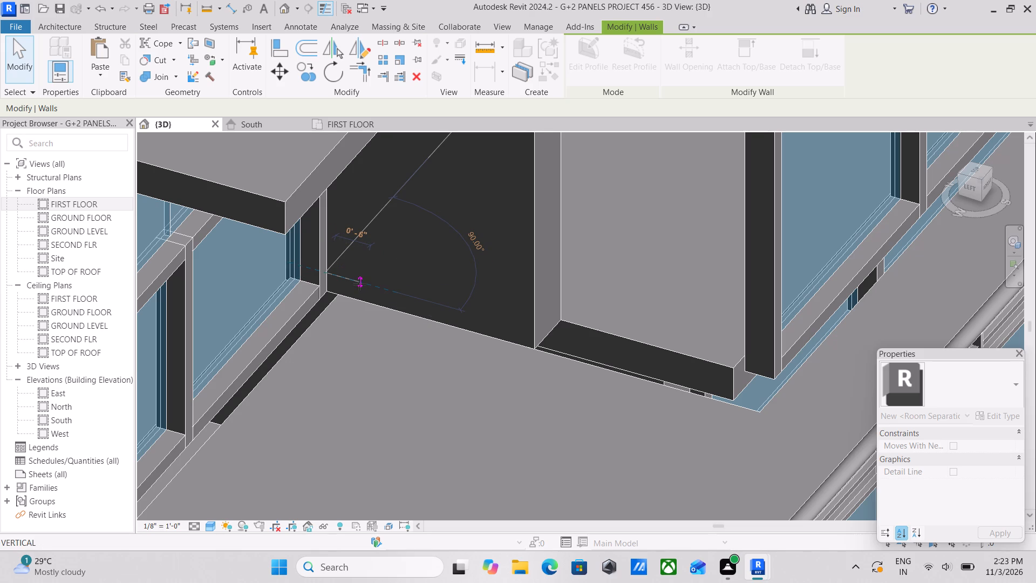
pyautogui.moveTo(359, 284); pyautogui.dragTo(347, 281)
pyautogui.moveTo(347, 281); pyautogui.dragTo(332, 275)
pyautogui.moveTo(332, 275); pyautogui.dragTo(329, 274)
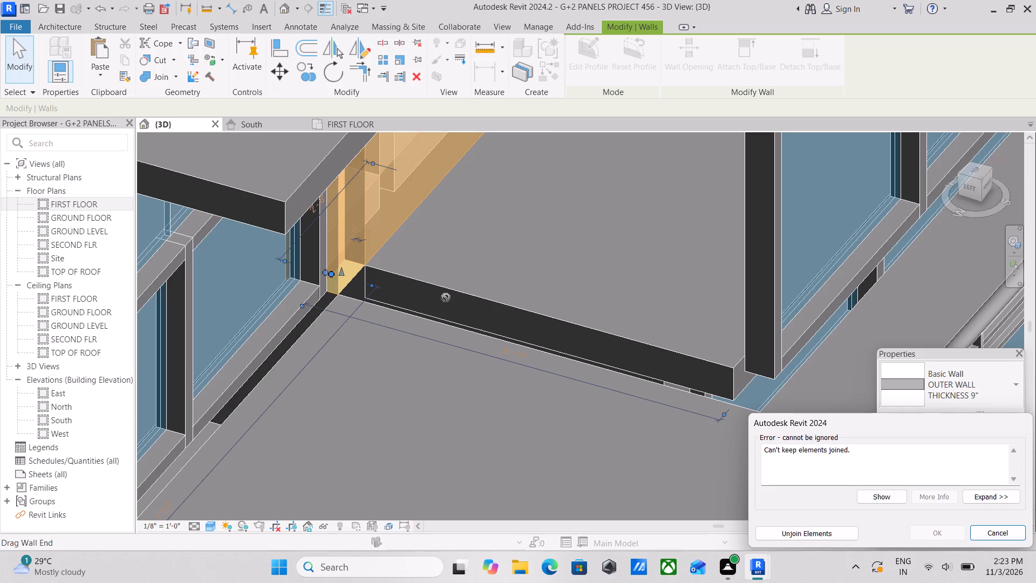
pyautogui.scroll(-3, 447, 298)
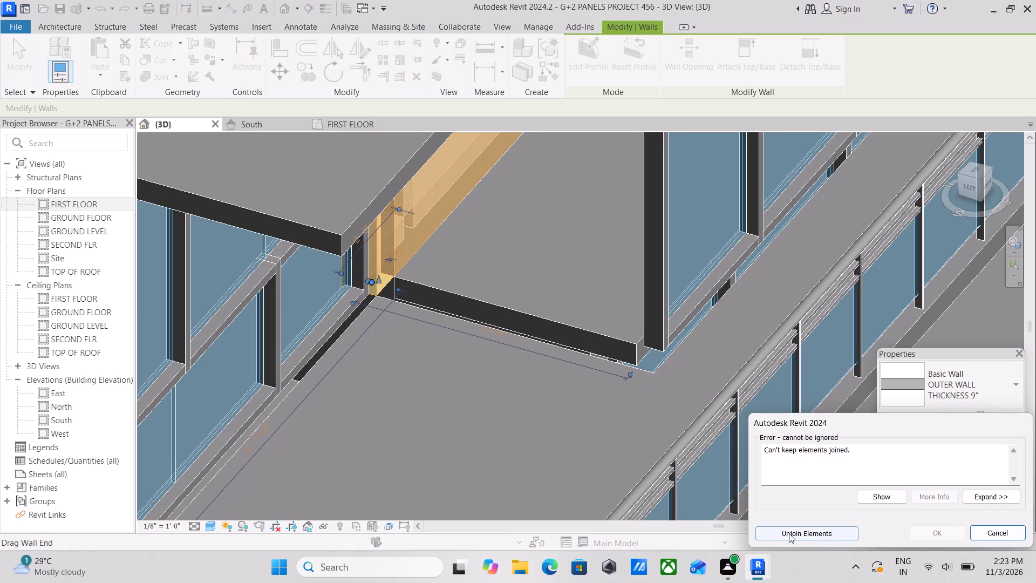
pyautogui.click(789, 533)
# Examine the opened first-floor balcony corner, the adjoining 9" outer wall and the marble floor edge beside the large storefront.
pyautogui.scroll(6, 366, 286)
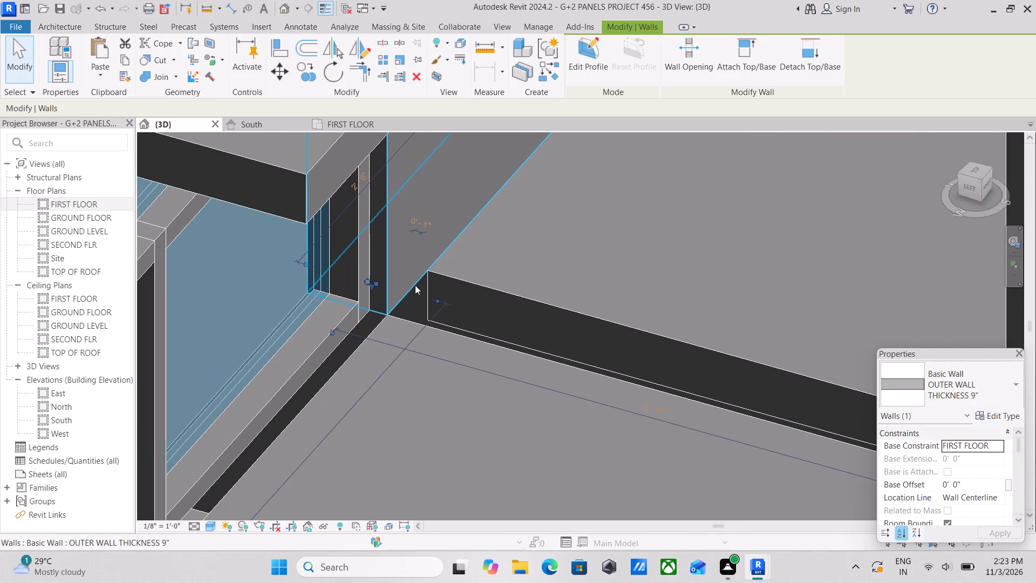
pyautogui.click(415, 285)
pyautogui.scroll(3, 414, 285)
pyautogui.scroll(-5, 414, 285)
pyautogui.scroll(-4, 462, 314)
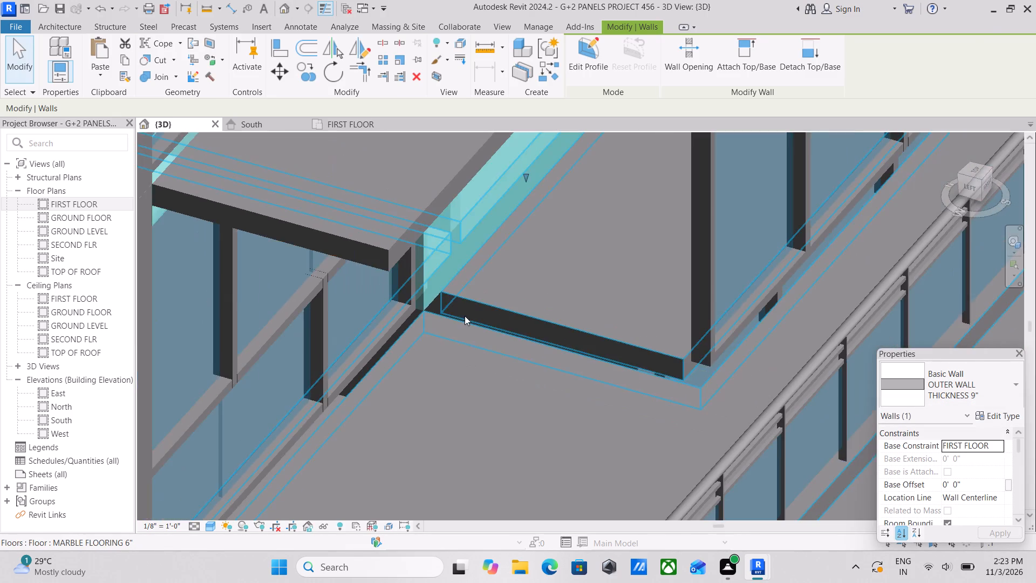
pyautogui.scroll(-3, 489, 317)
pyautogui.keyDown('shift'); pyautogui.moveTo(487, 316); pyautogui.dragTo(380, 262, button='middle'); pyautogui.keyUp('shift')
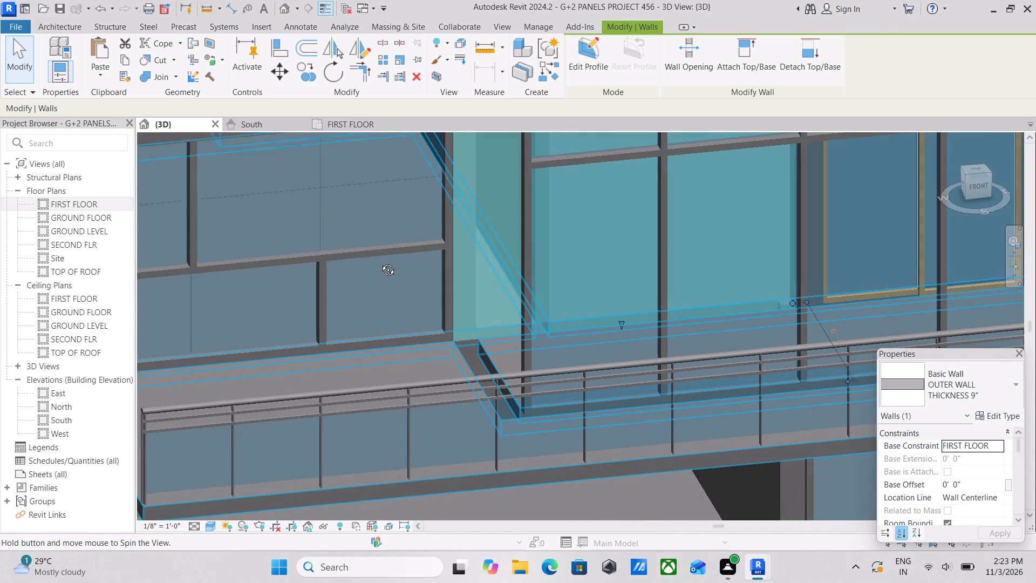
pyautogui.keyDown('shift'); pyautogui.moveTo(380, 262); pyautogui.dragTo(381, 267, button='middle'); pyautogui.keyUp('shift')
pyautogui.scroll(2, 447, 261)
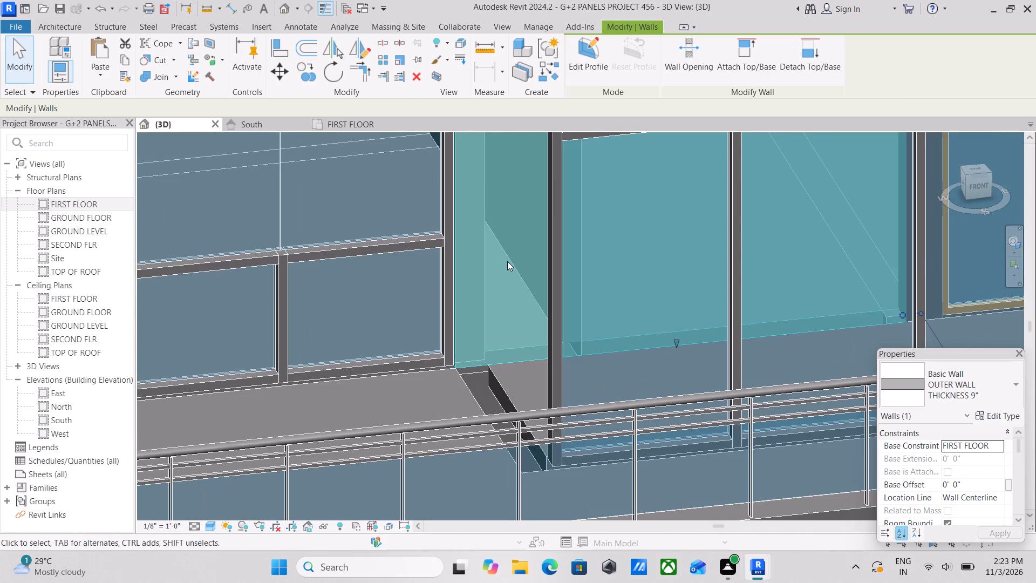
pyautogui.scroll(-3, 500, 290)
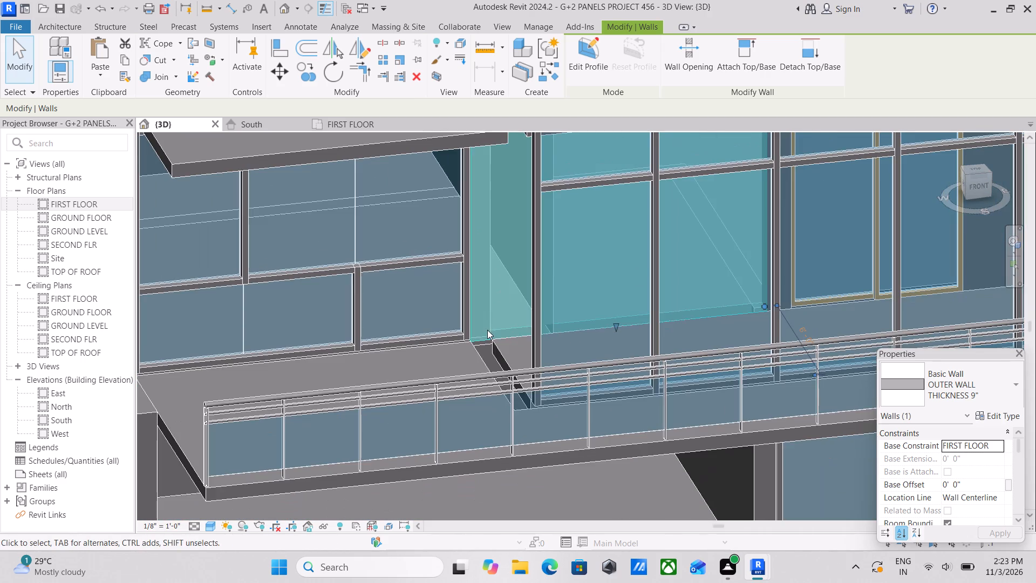
pyautogui.scroll(-6, 487, 330)
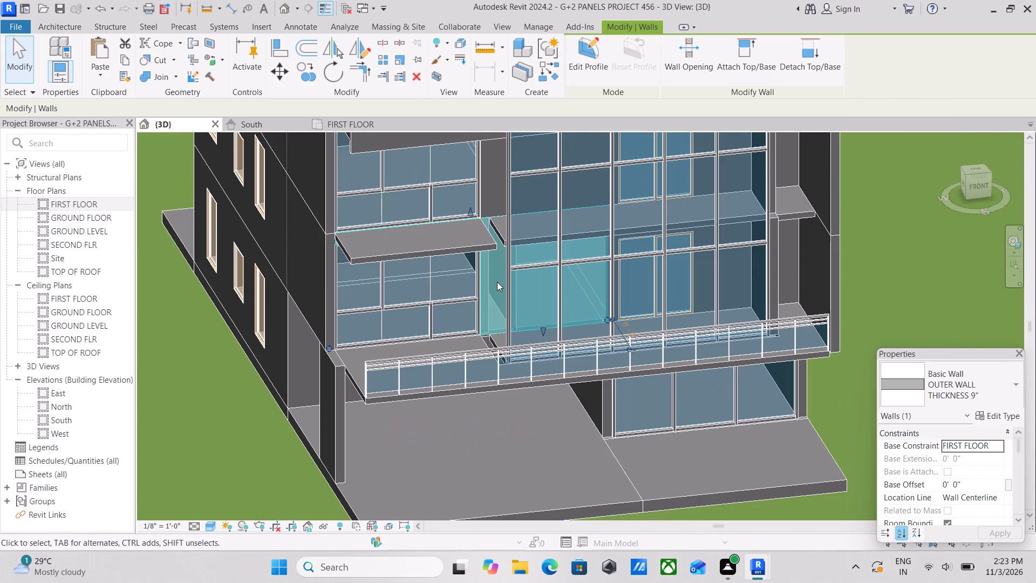
pyautogui.scroll(5, 497, 282)
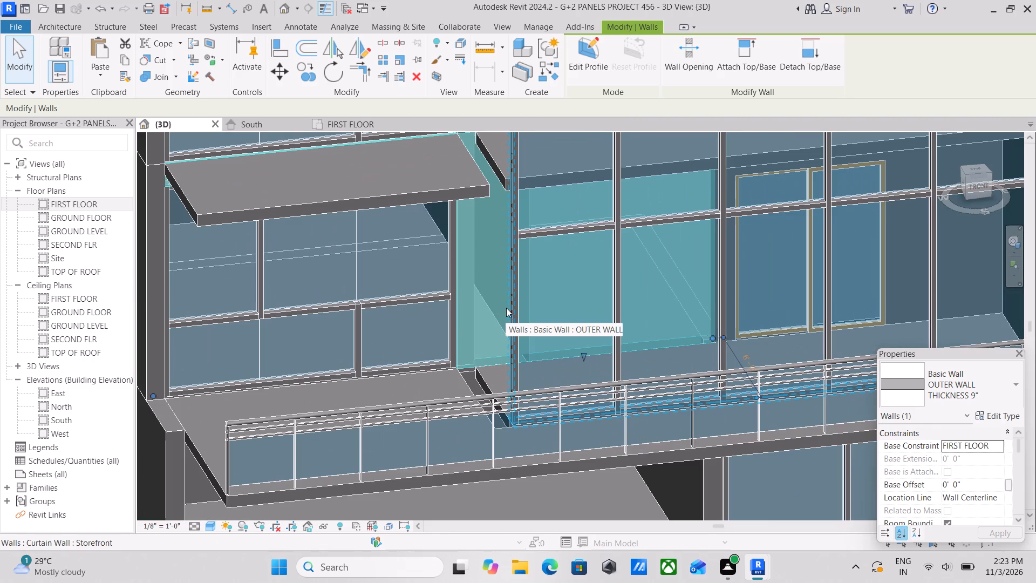
pyautogui.press('Escape')
pyautogui.moveTo(483, 364); pyautogui.dragTo(495, 273, button='middle')
pyautogui.scroll(-3, 501, 300)
pyautogui.keyDown('shift'); pyautogui.moveTo(501, 300); pyautogui.dragTo(507, 300, button='middle'); pyautogui.keyUp('shift')
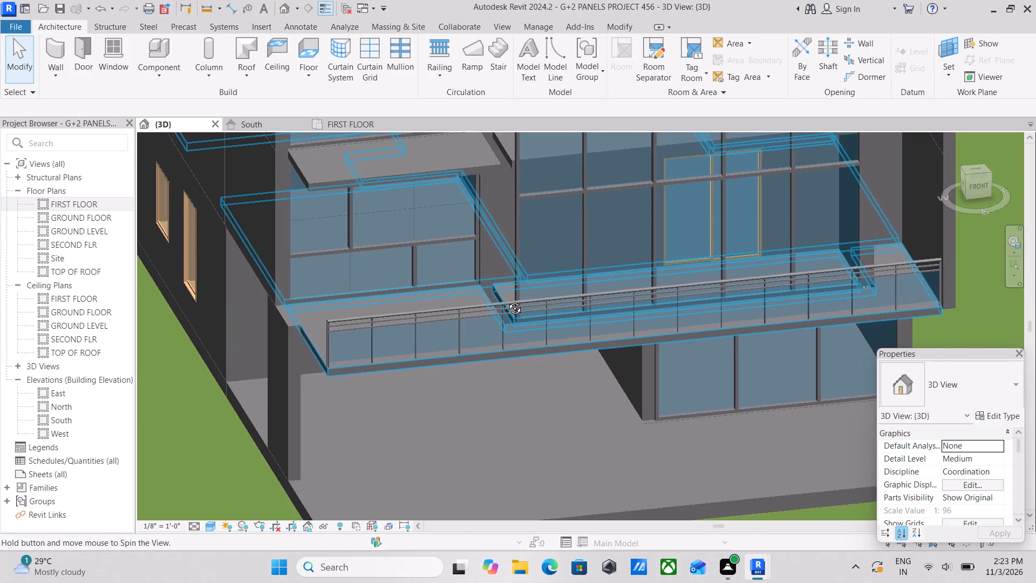
pyautogui.keyDown('shift'); pyautogui.moveTo(507, 300); pyautogui.dragTo(506, 234, button='middle'); pyautogui.keyUp('shift')
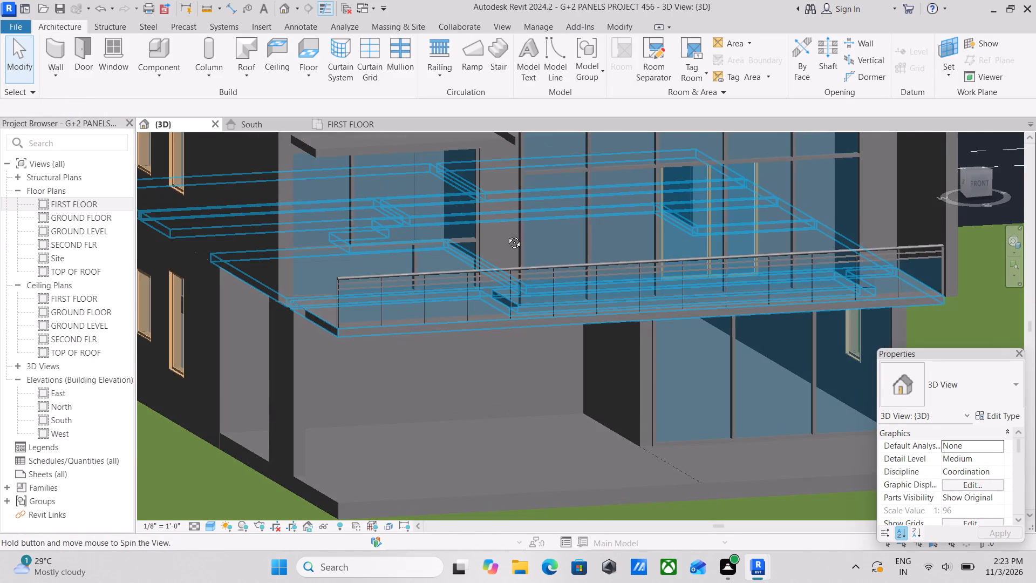
pyautogui.keyDown('shift'); pyautogui.moveTo(506, 234); pyautogui.dragTo(517, 252, button='middle'); pyautogui.keyUp('shift')
pyautogui.scroll(2, 503, 261)
pyautogui.keyDown('shift'); pyautogui.moveTo(502, 263); pyautogui.dragTo(485, 325, button='middle'); pyautogui.keyUp('shift')
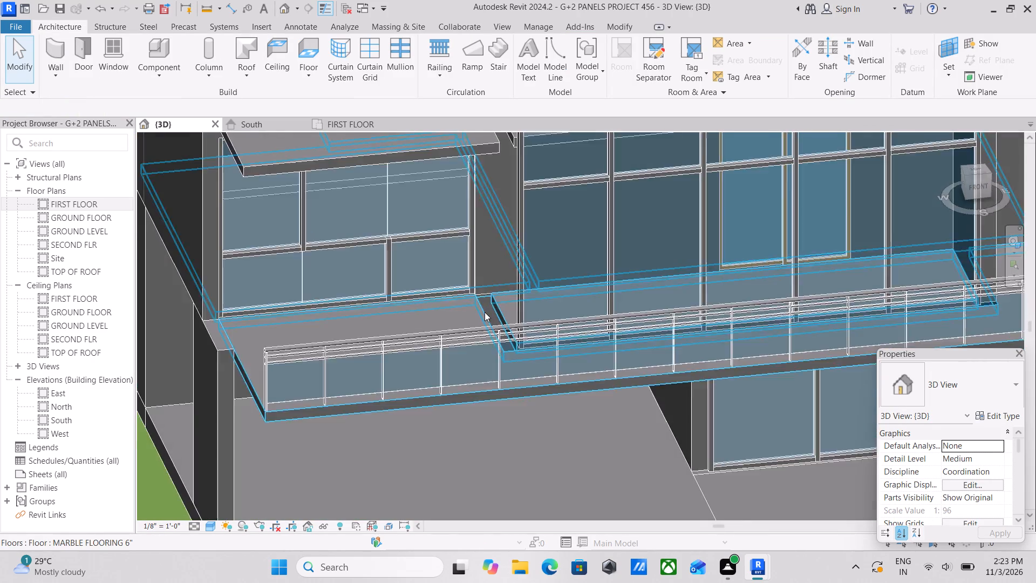
# Examine the gap in the first-floor marble flooring at the balcony corner between the balcony storefront and the large storefront.
pyautogui.scroll(10, 485, 312)
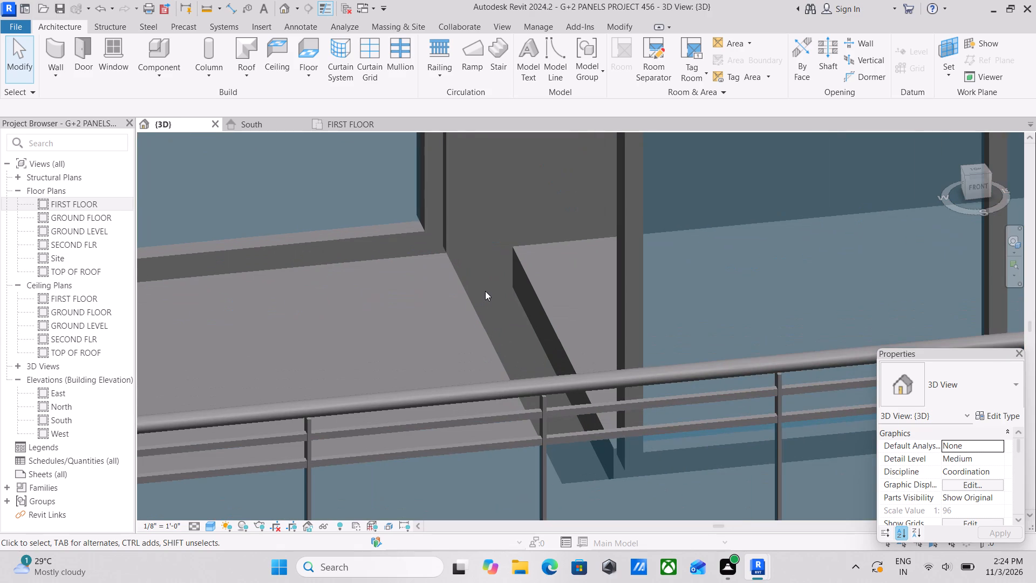
pyautogui.scroll(-5, 487, 291)
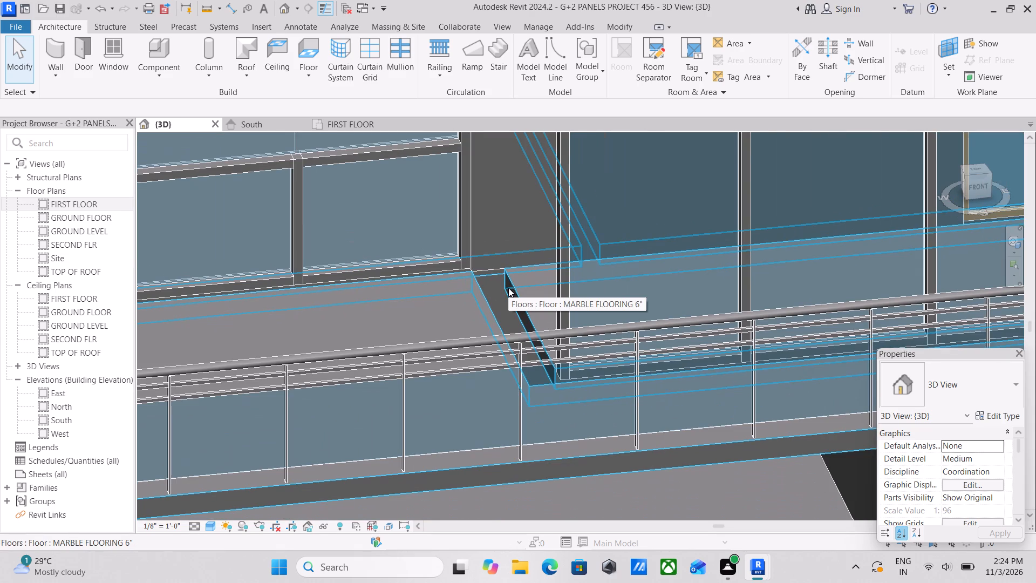
pyautogui.scroll(-5, 508, 288)
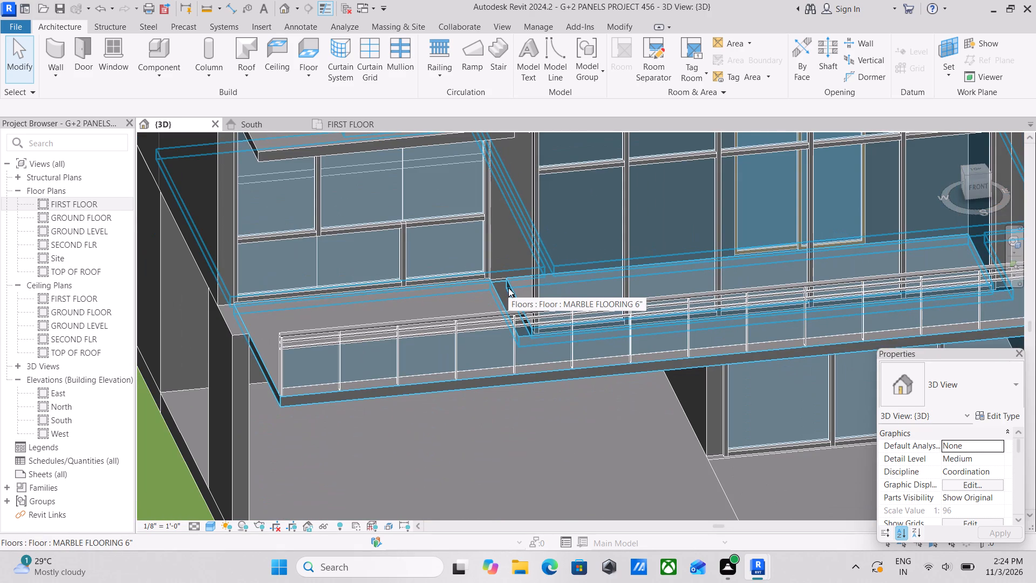
pyautogui.scroll(2, 508, 288)
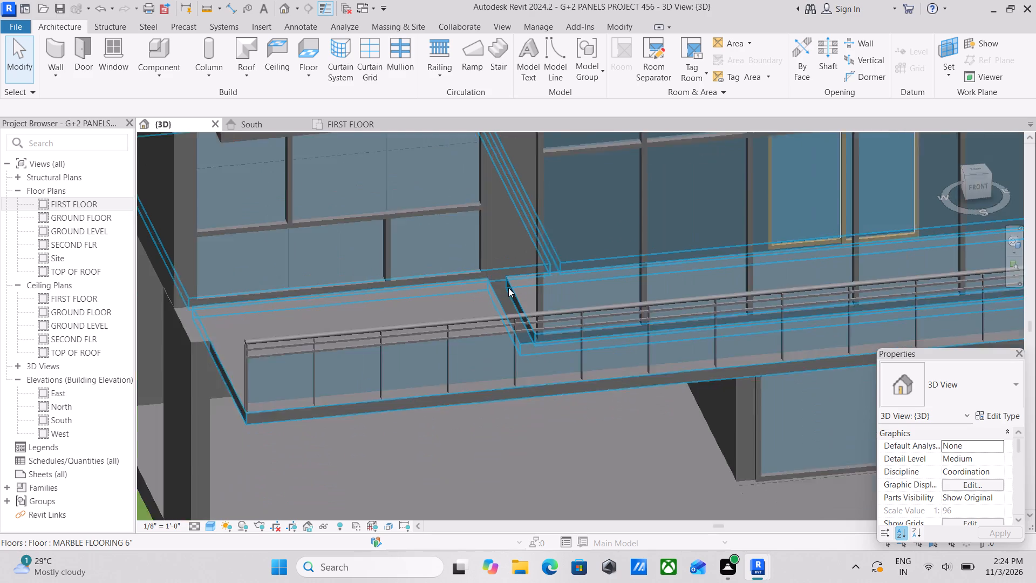
pyautogui.scroll(11, 508, 288)
pyautogui.moveTo(469, 274); pyautogui.dragTo(467, 295, button='middle')
pyautogui.scroll(-3, 488, 266)
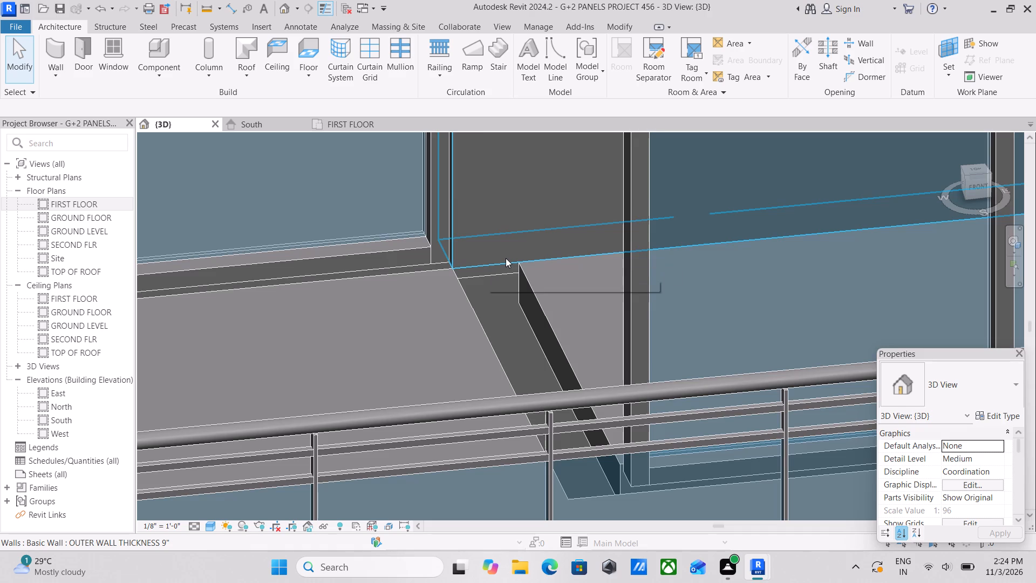
pyautogui.scroll(-5, 503, 258)
pyautogui.moveTo(503, 258); pyautogui.dragTo(517, 267, button='middle')
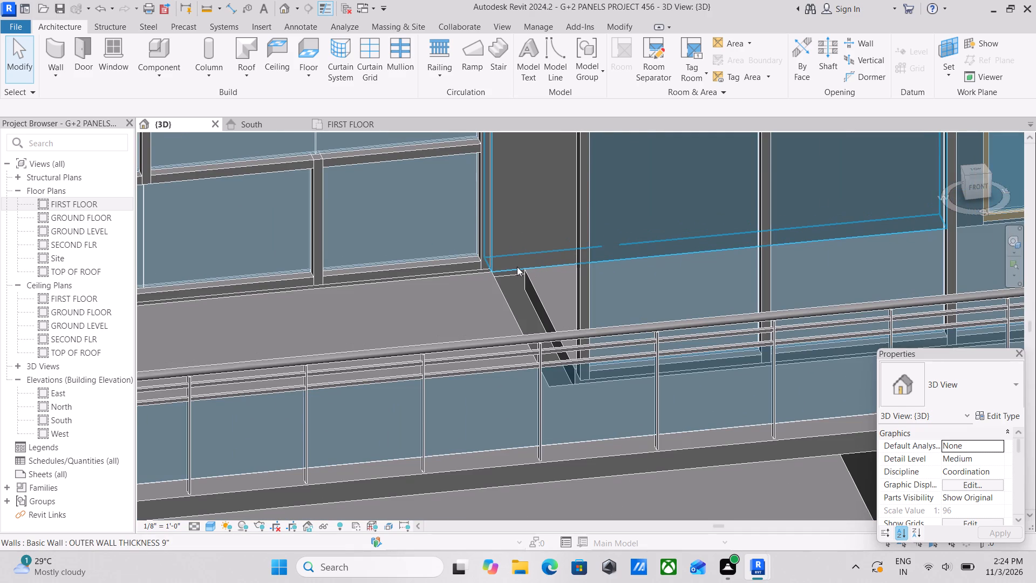
pyautogui.scroll(-4, 517, 267)
pyautogui.moveTo(517, 267); pyautogui.dragTo(587, 294, button='middle')
pyautogui.scroll(-3, 587, 294)
pyautogui.moveTo(587, 294); pyautogui.dragTo(591, 317, button='middle')
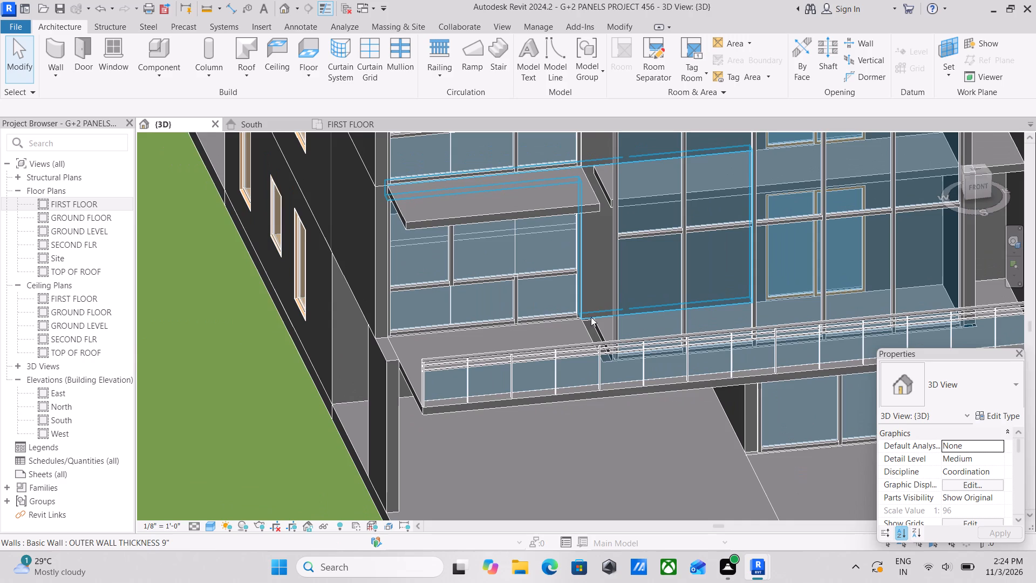
# Inspect the front facade's upper storeys and the balcony floor edges along the 9" outer wall beside the large storefront.
pyautogui.scroll(-1, 591, 317)
pyautogui.moveTo(591, 317); pyautogui.dragTo(597, 365, button='middle')
pyautogui.scroll(3, 597, 360)
pyautogui.scroll(-3, 597, 360)
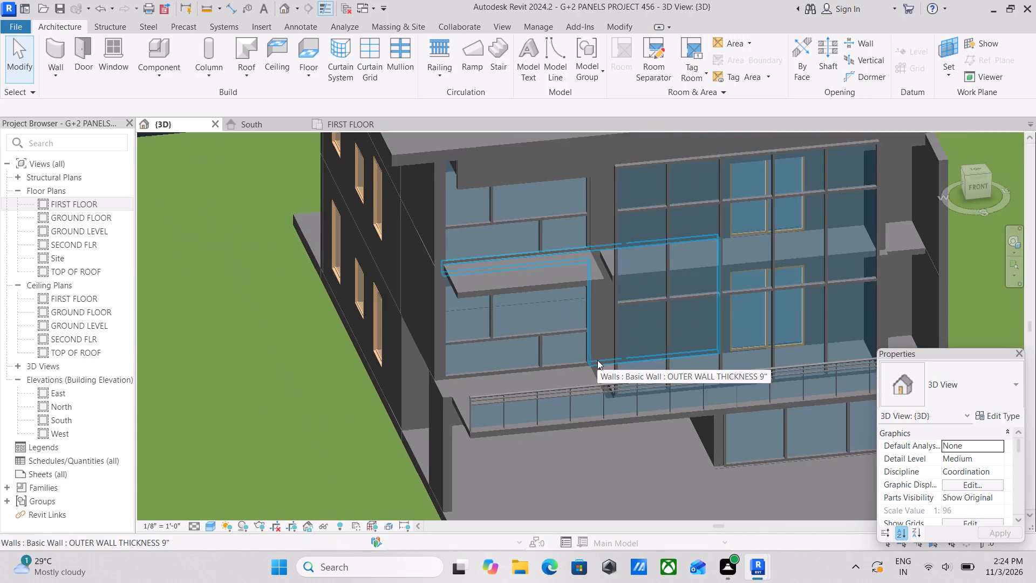
pyautogui.scroll(-3, 597, 360)
pyautogui.middleClick(597, 360)
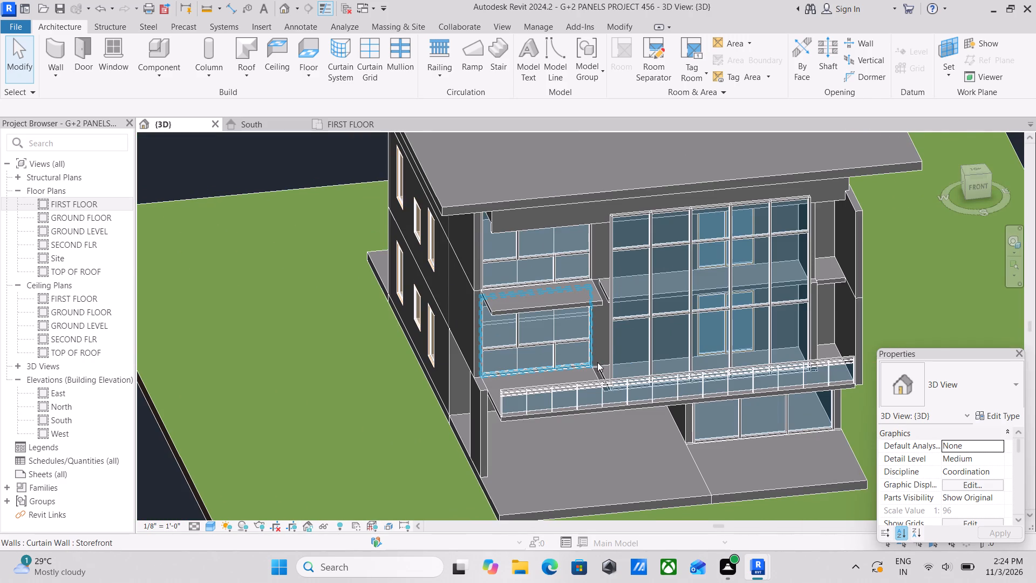
pyautogui.scroll(-1, 598, 334)
pyautogui.moveTo(598, 334); pyautogui.dragTo(598, 340, button='middle')
pyautogui.scroll(8, 596, 241)
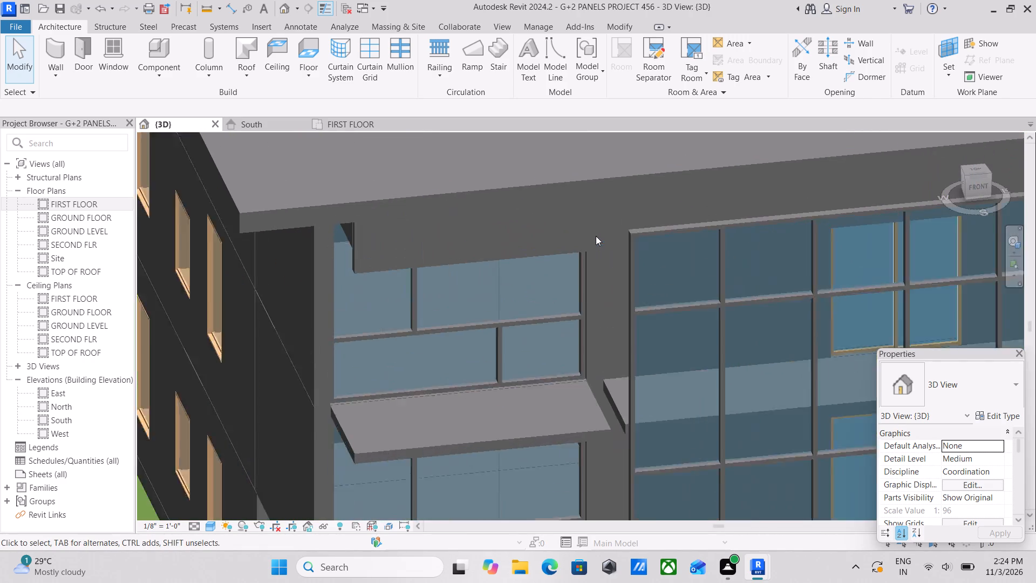
pyautogui.scroll(5, 596, 236)
pyautogui.scroll(-8, 585, 261)
pyautogui.moveTo(592, 300); pyautogui.dragTo(588, 218, button='middle')
pyautogui.moveTo(603, 412); pyautogui.dragTo(604, 284, button='middle')
pyautogui.scroll(6, 609, 345)
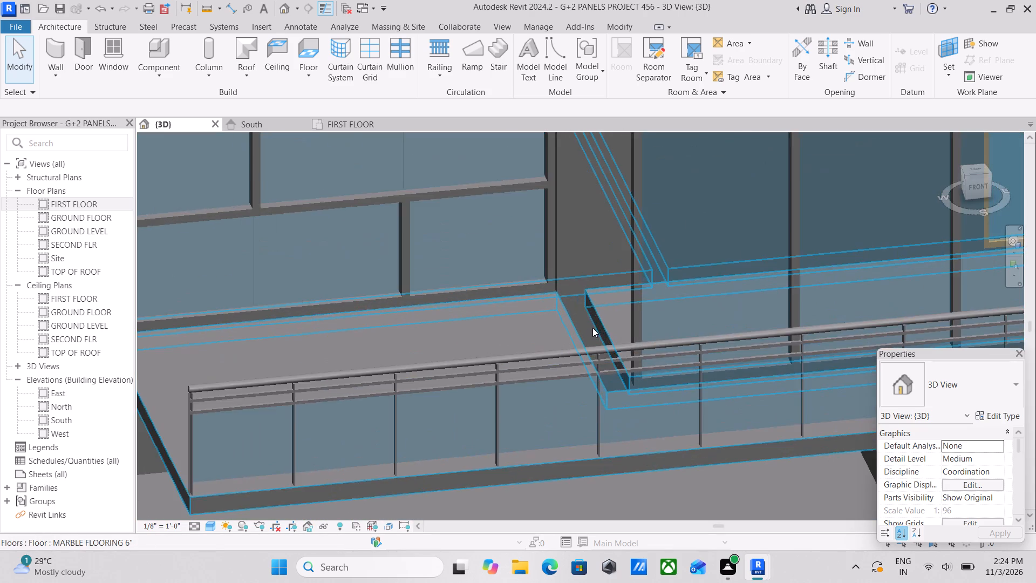
pyautogui.middleClick(592, 328)
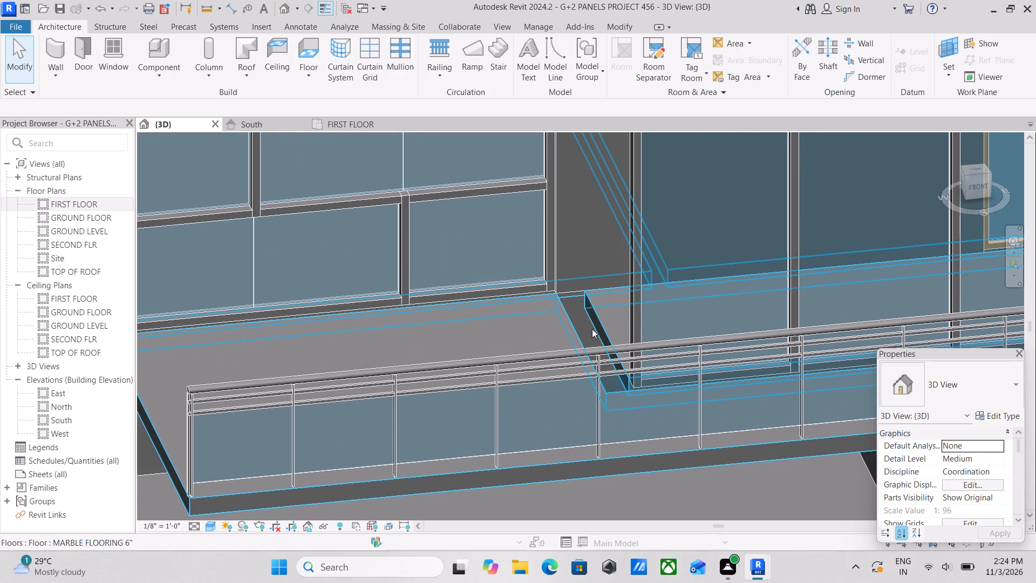
pyautogui.scroll(-3, 596, 325)
pyautogui.moveTo(593, 324); pyautogui.dragTo(553, 347, button='middle')
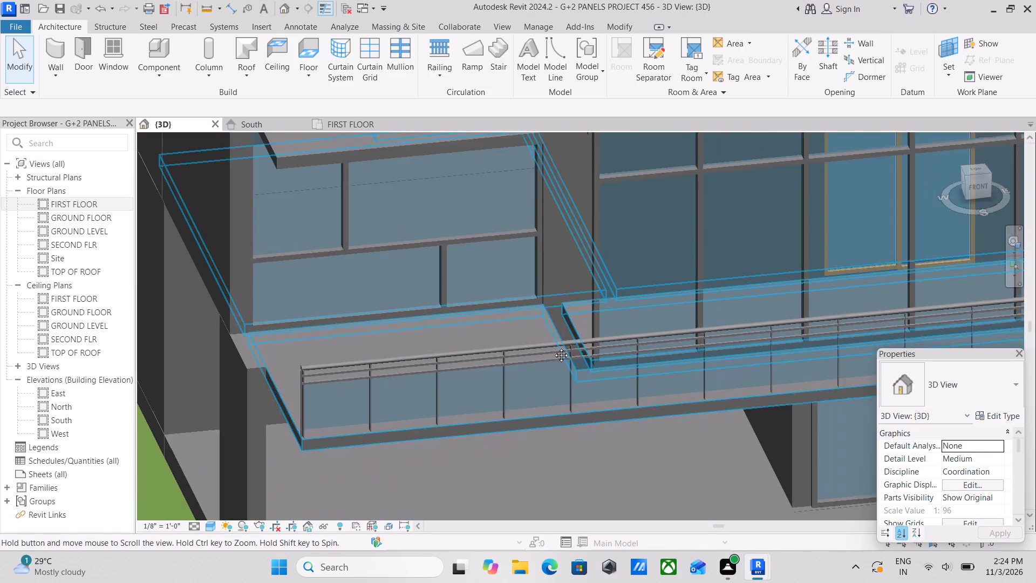
pyautogui.moveTo(553, 347); pyautogui.dragTo(540, 369, button='middle')
pyautogui.scroll(1, 540, 369)
pyautogui.scroll(-2, 572, 353)
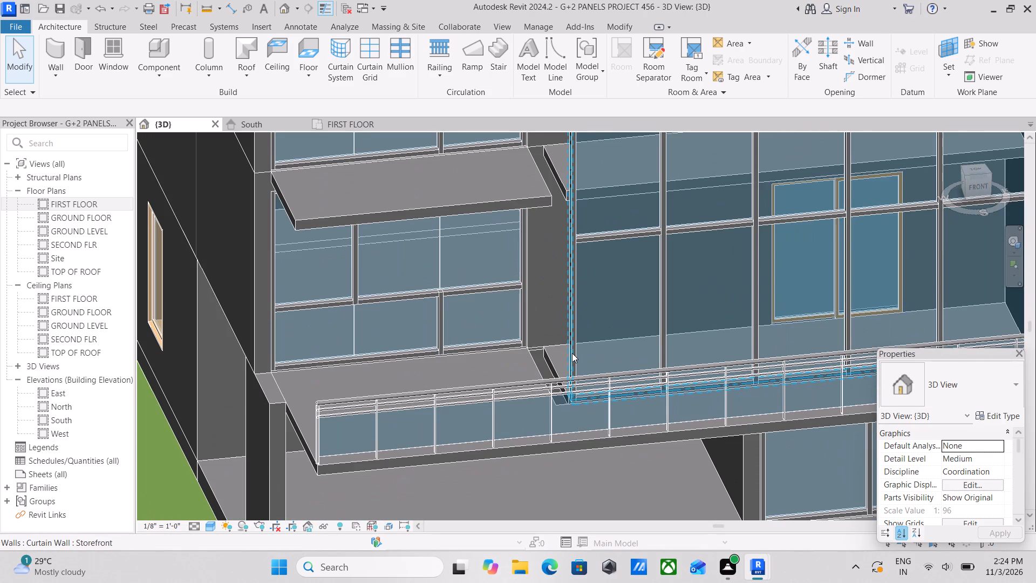
pyautogui.scroll(-4, 572, 353)
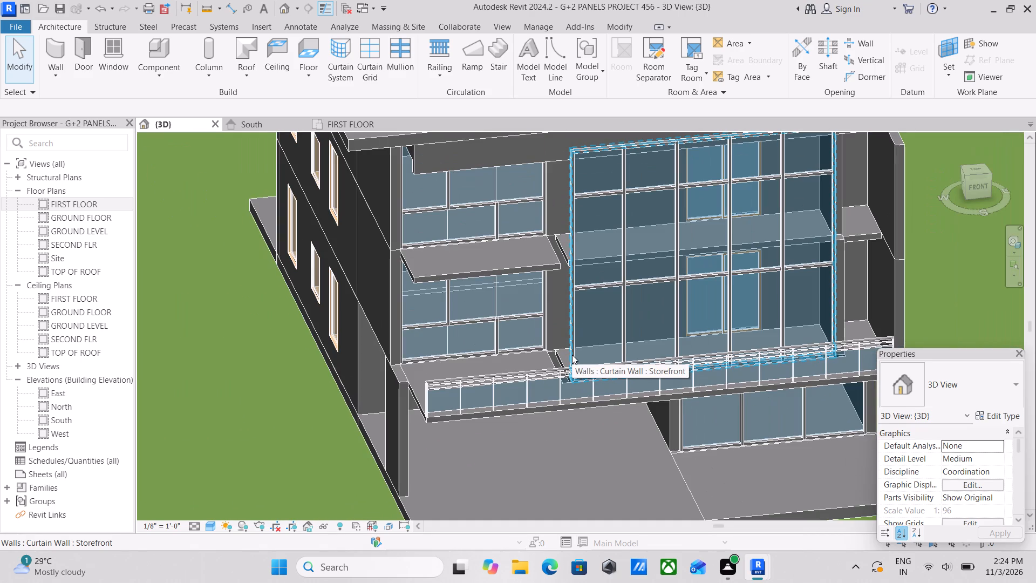
pyautogui.moveTo(575, 349); pyautogui.dragTo(585, 369, button='middle')
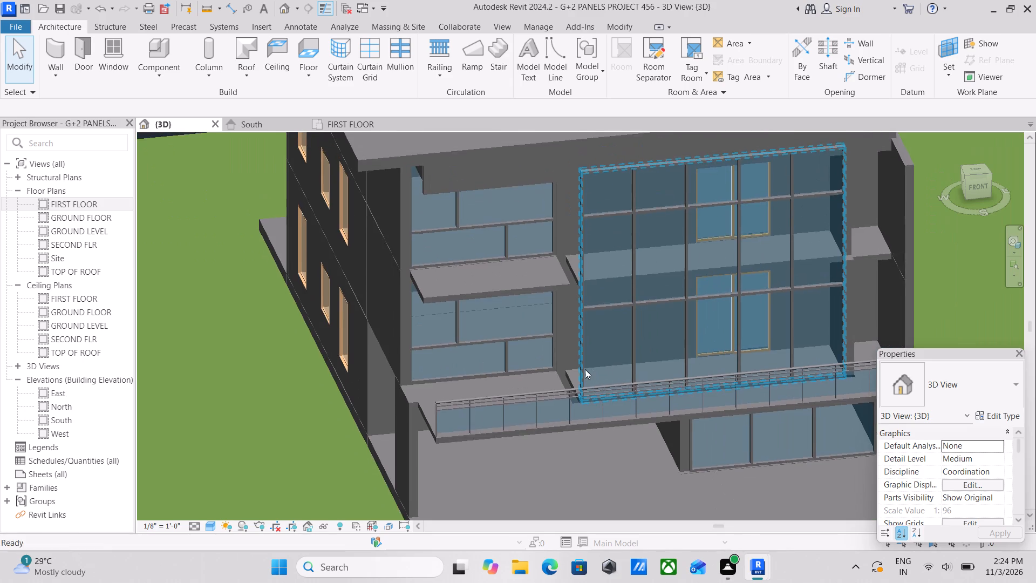
pyautogui.scroll(2, 566, 342)
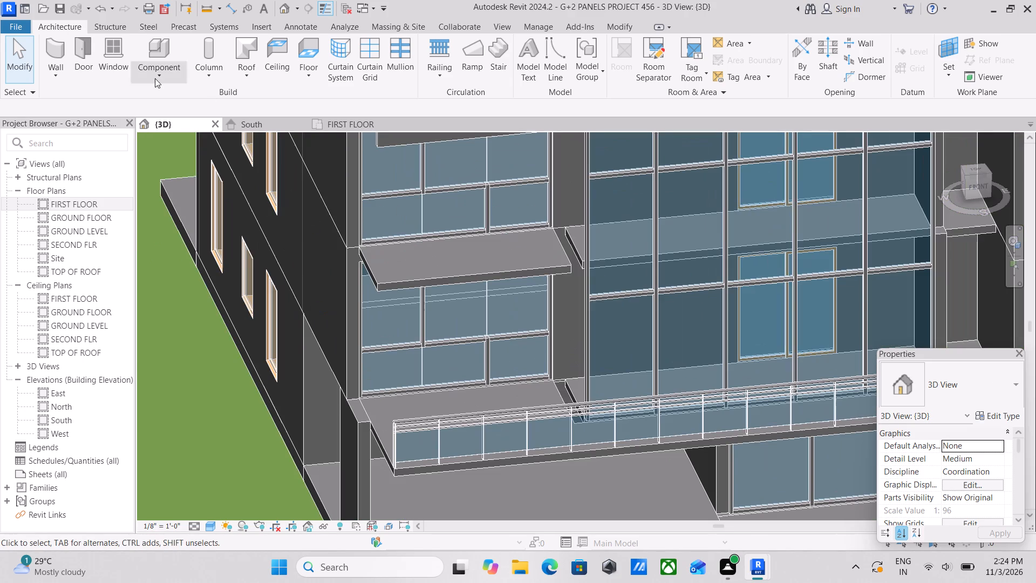
# Create an in-place component in the Generic Models category, named Generic Models 1.
pyautogui.click(154, 71)
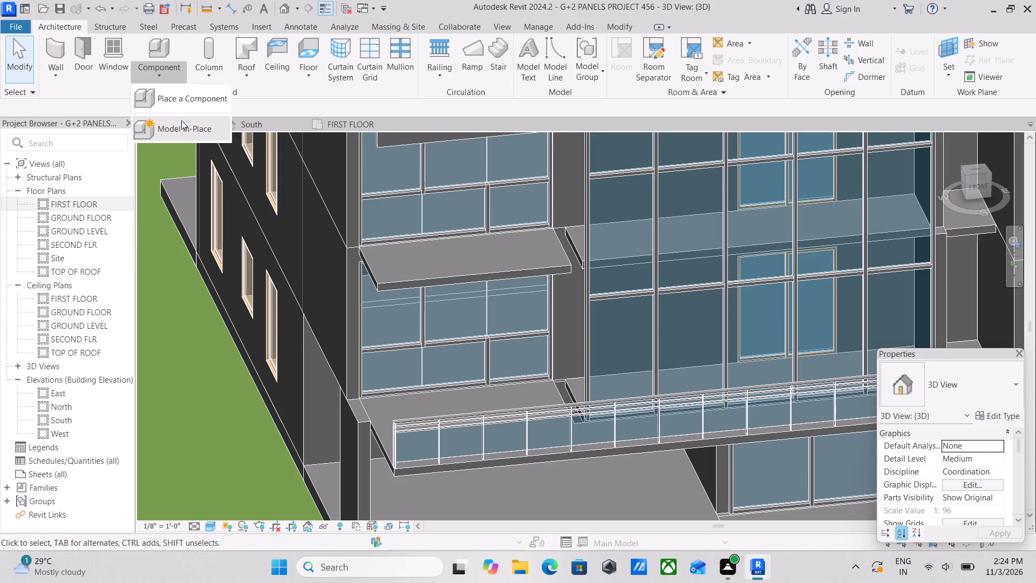
pyautogui.click(181, 121)
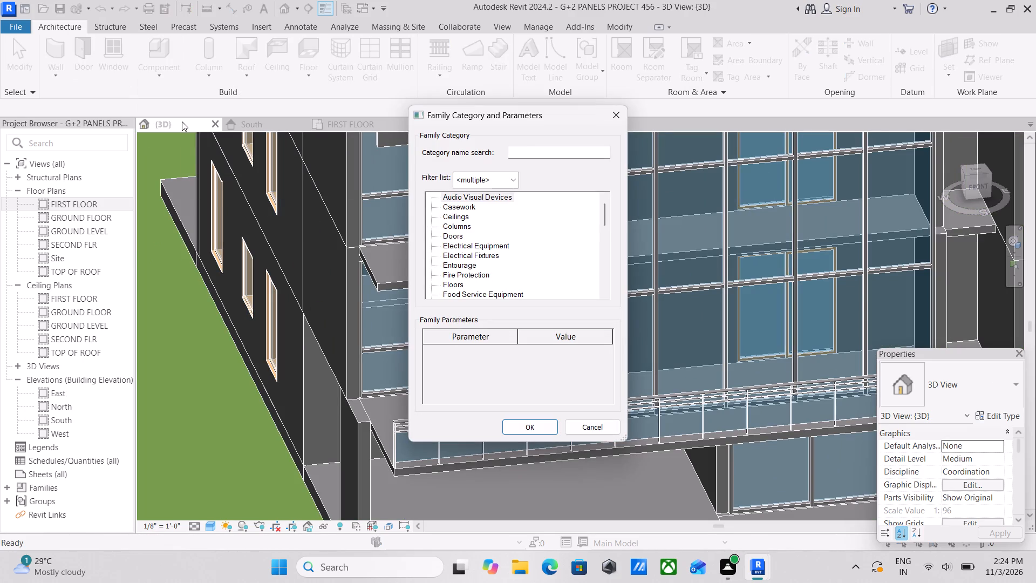
pyautogui.scroll(-3, 540, 250)
pyautogui.scroll(-1, 478, 262)
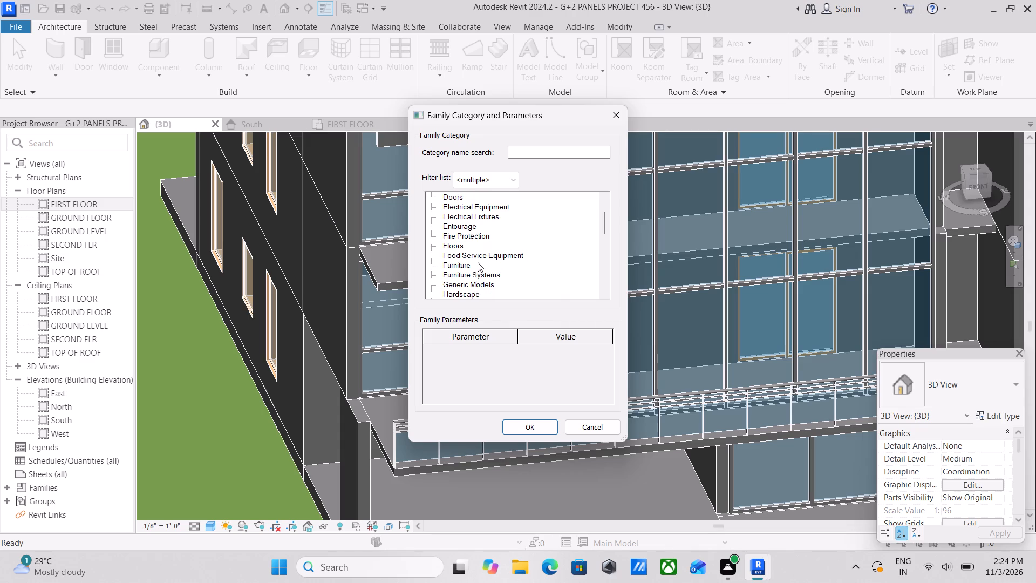
pyautogui.click(475, 282)
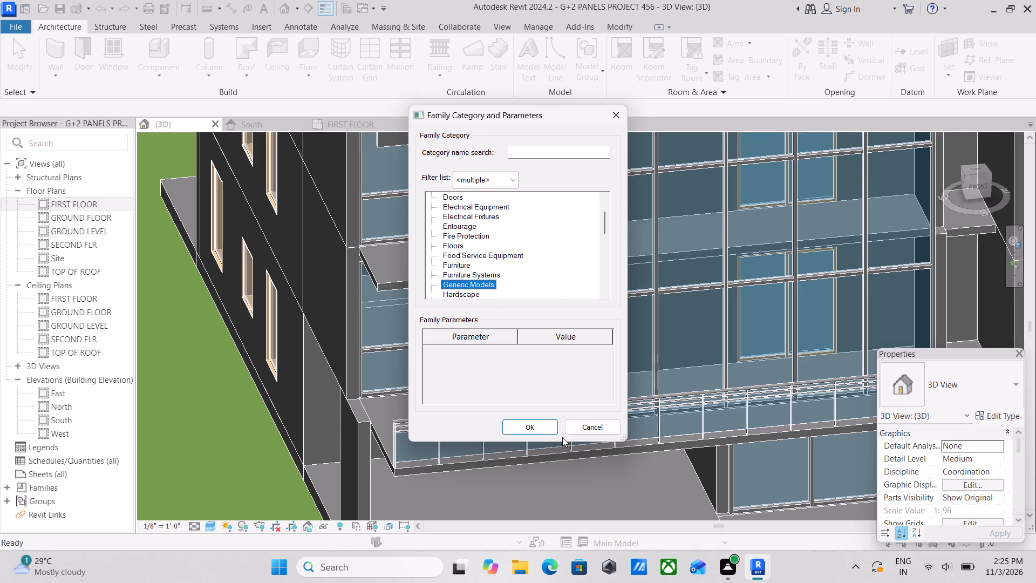
pyautogui.click(530, 428)
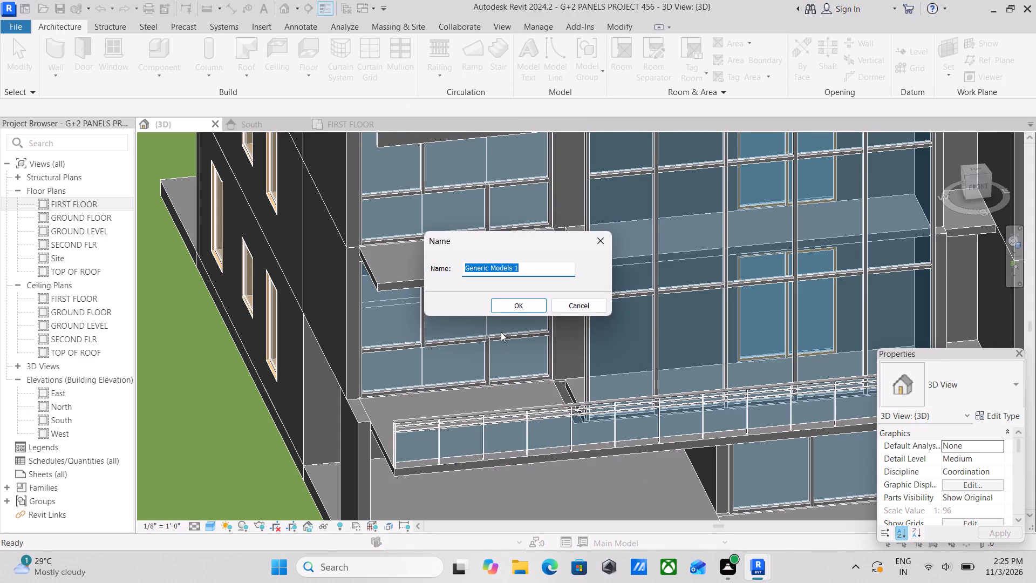
pyautogui.click(516, 306)
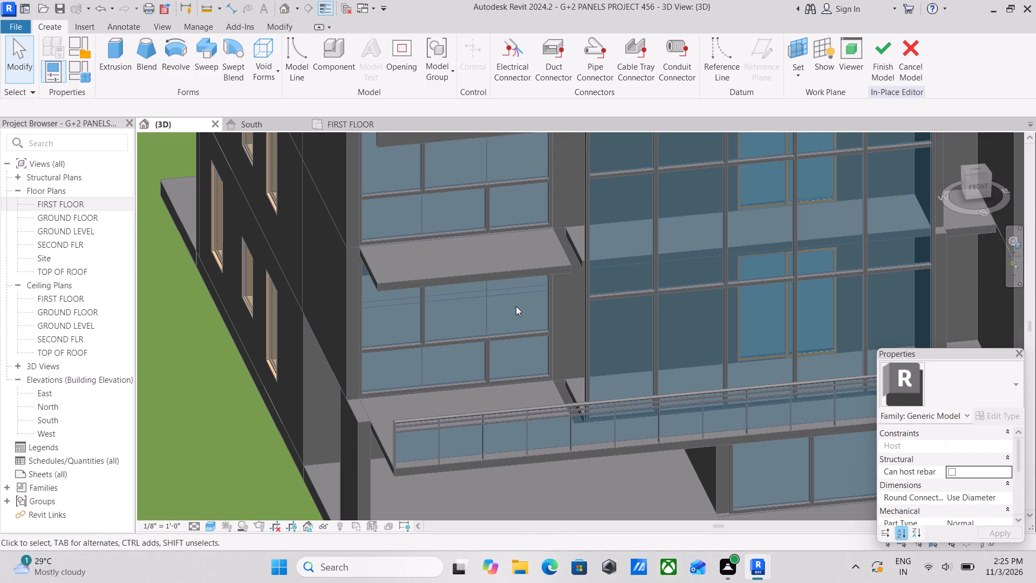
# Start a solid extrusion with its work plane picked on the front vertical face of the MARBLE FLOORING 6" at the balcony floor gap.
pyautogui.scroll(8, 563, 357)
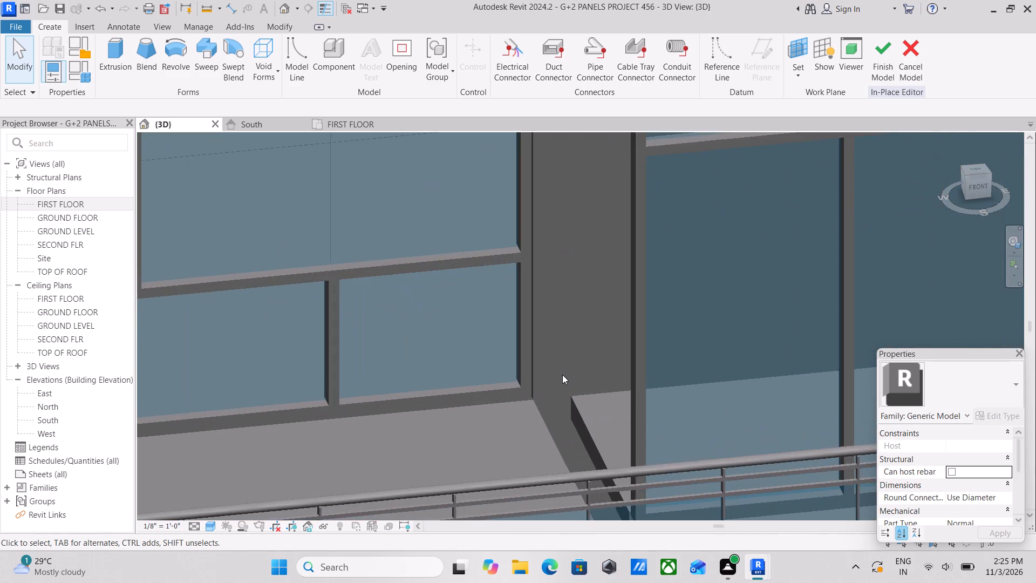
pyautogui.scroll(2, 561, 374)
pyautogui.moveTo(561, 374); pyautogui.dragTo(568, 386, button='middle')
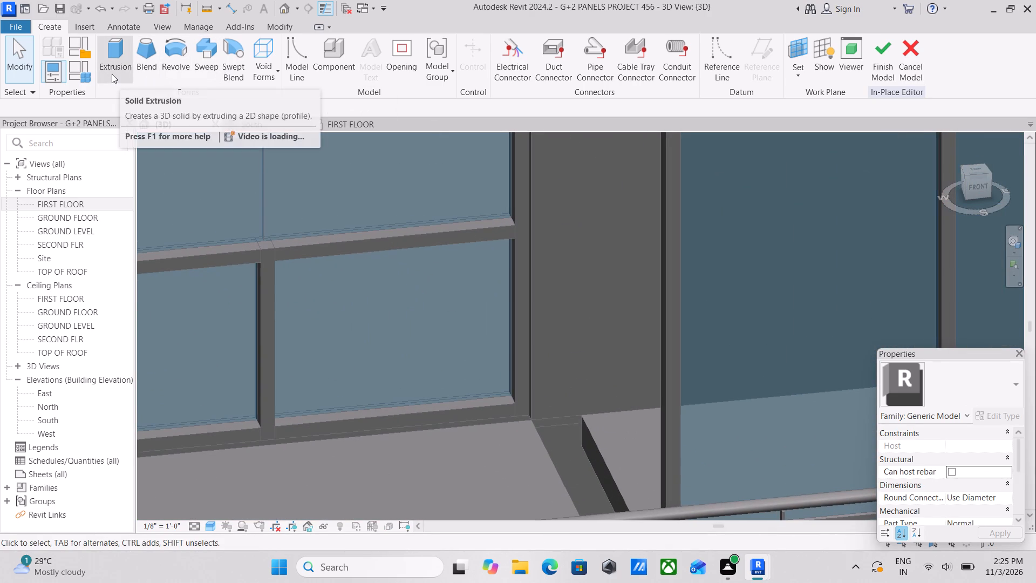
pyautogui.click(122, 66)
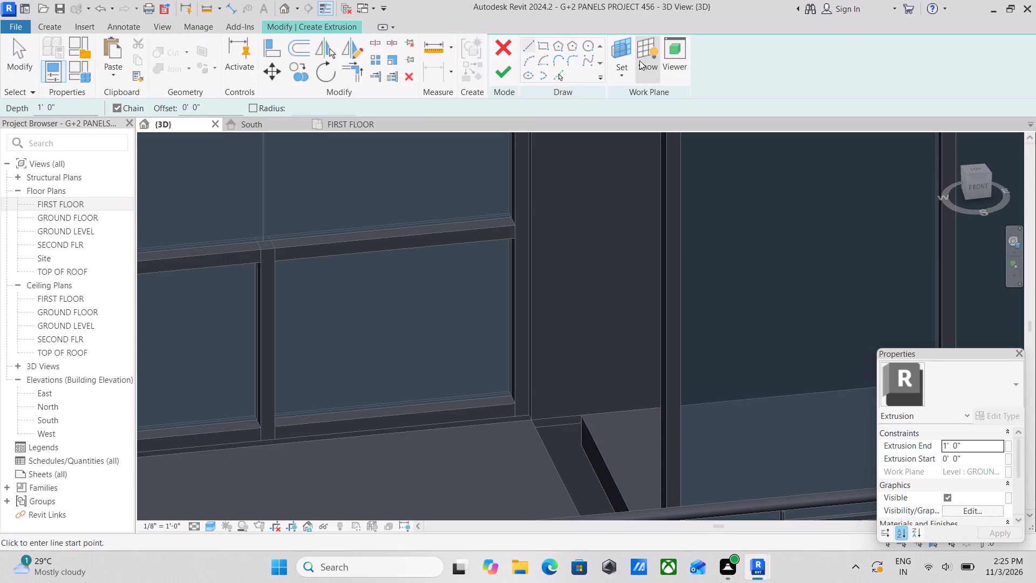
pyautogui.click(623, 76)
pyautogui.click(640, 126)
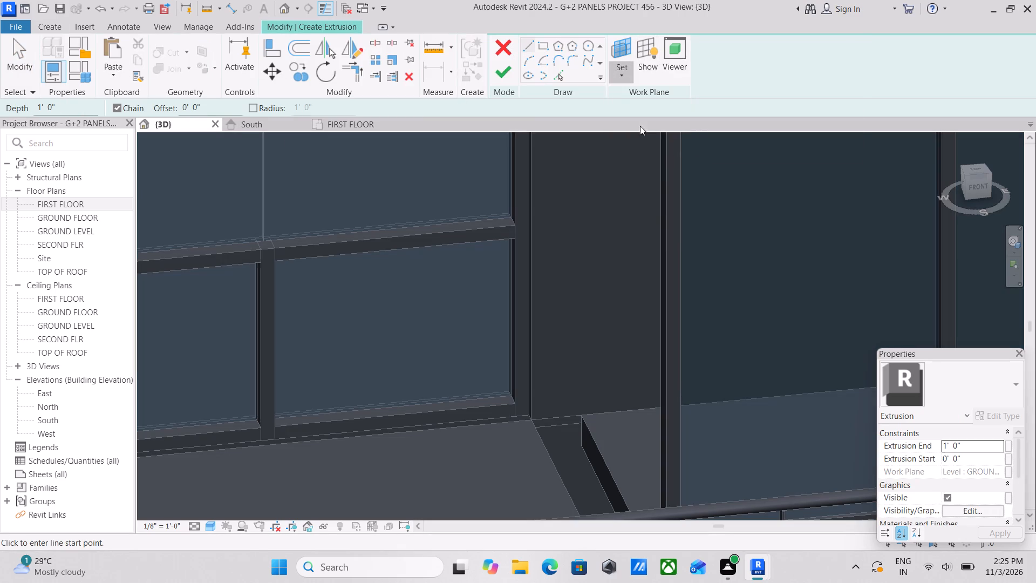
pyautogui.scroll(-2, 617, 359)
pyautogui.moveTo(604, 342); pyautogui.dragTo(596, 274, button='middle')
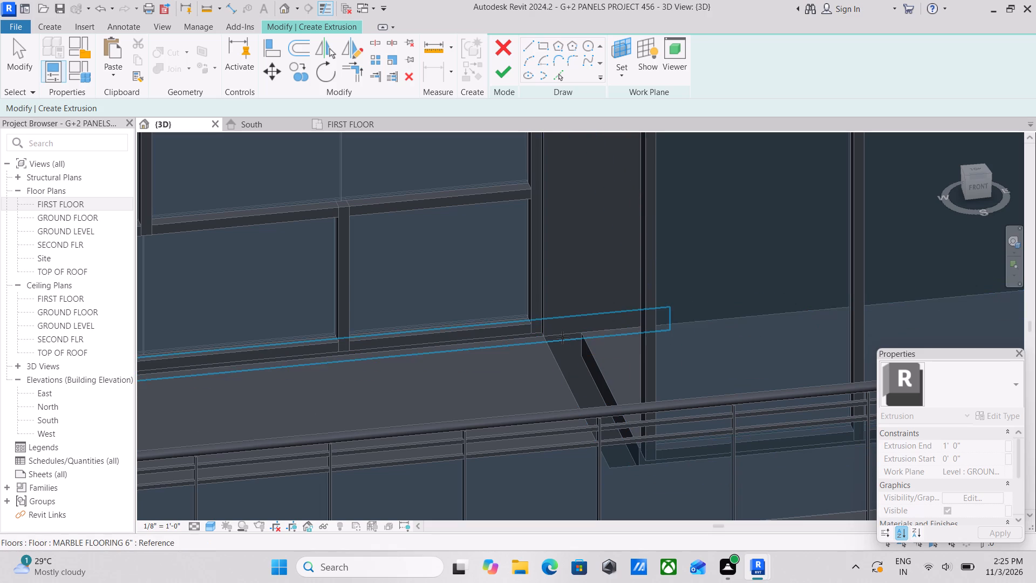
pyautogui.scroll(8, 549, 335)
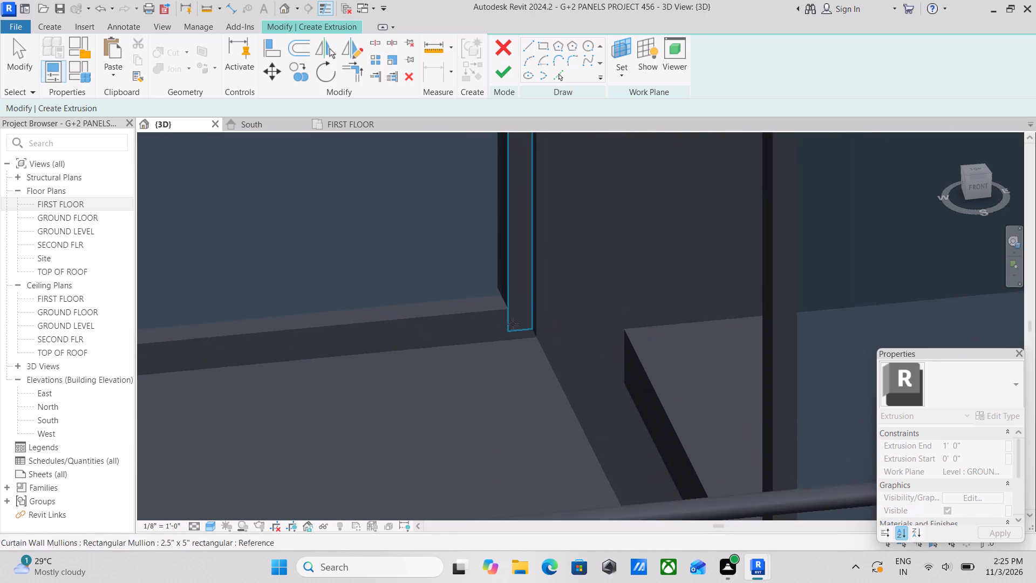
pyautogui.scroll(1, 513, 324)
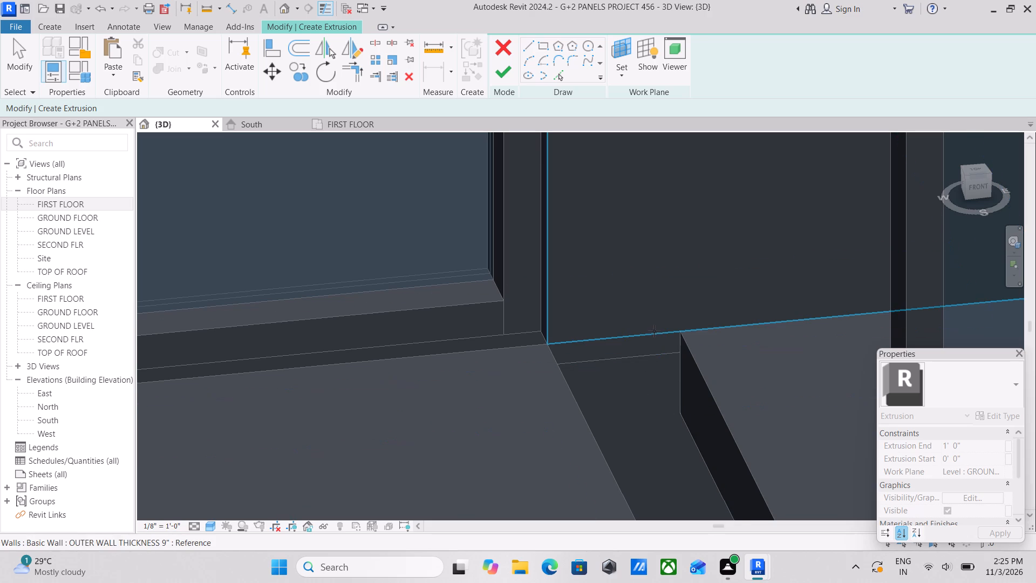
pyautogui.scroll(-3, 608, 326)
pyautogui.scroll(-2, 575, 283)
pyautogui.moveTo(576, 293); pyautogui.dragTo(588, 466, button='middle')
pyautogui.scroll(-2, 590, 253)
pyautogui.moveTo(584, 273); pyautogui.dragTo(582, 291, button='middle')
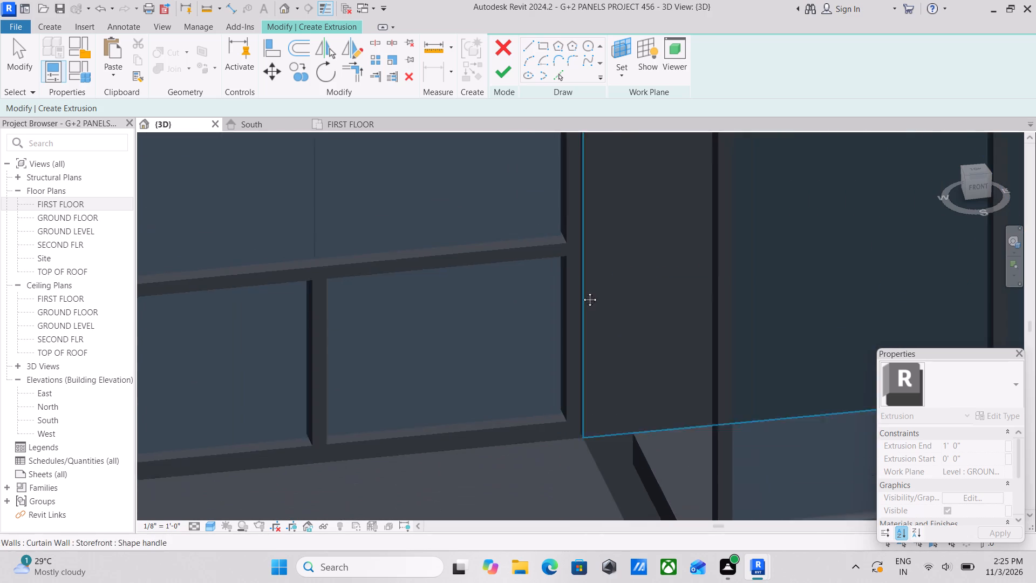
pyautogui.moveTo(582, 291); pyautogui.dragTo(581, 421, button='middle')
pyautogui.scroll(-1, 579, 394)
pyautogui.scroll(-2, 594, 260)
pyautogui.moveTo(592, 275); pyautogui.dragTo(591, 320, button='middle')
pyautogui.scroll(-1, 636, 204)
pyautogui.moveTo(635, 204); pyautogui.dragTo(623, 236, button='middle')
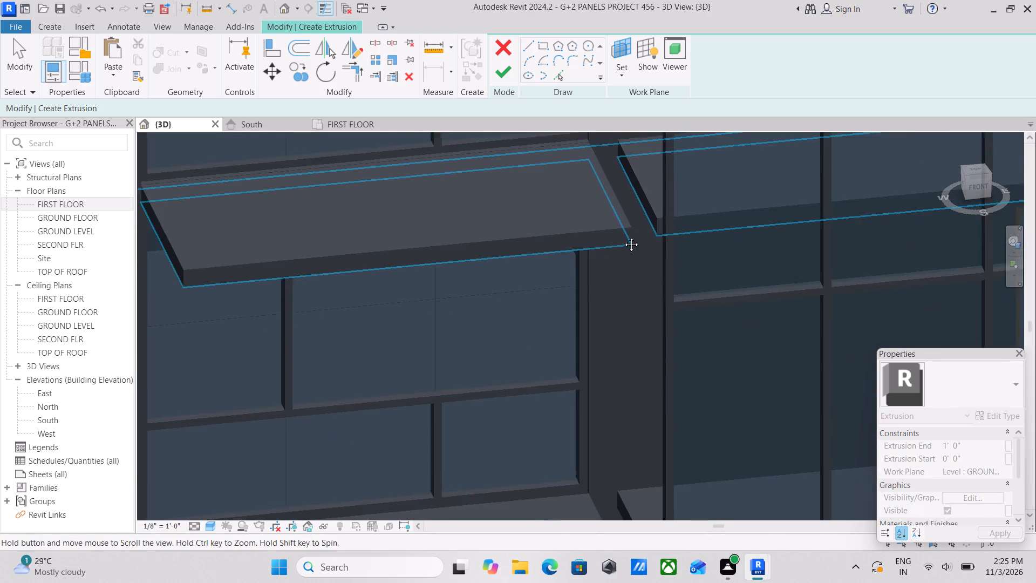
pyautogui.moveTo(623, 236); pyautogui.dragTo(591, 390, button='middle')
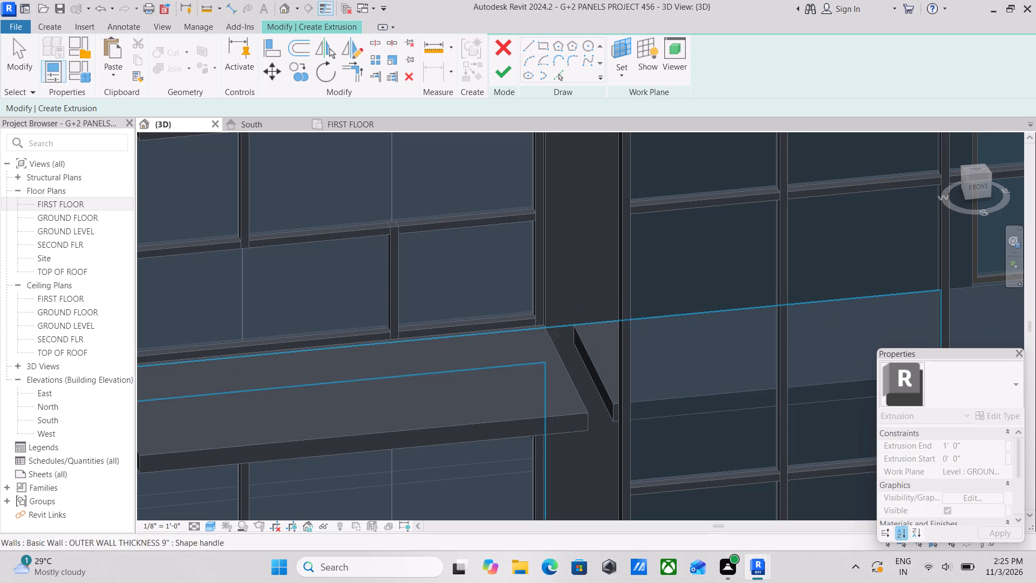
pyautogui.scroll(2, 549, 329)
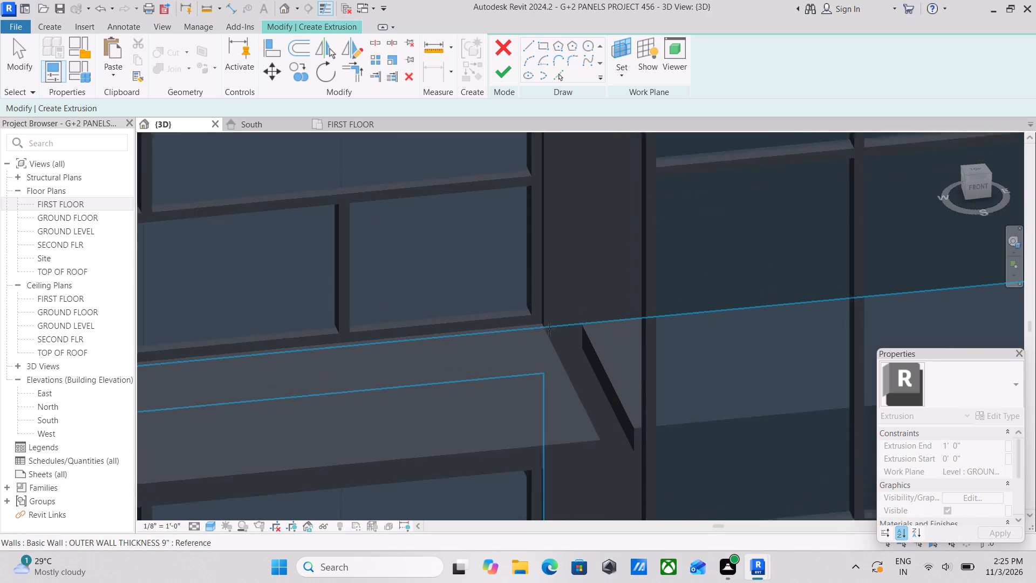
pyautogui.scroll(1, 549, 329)
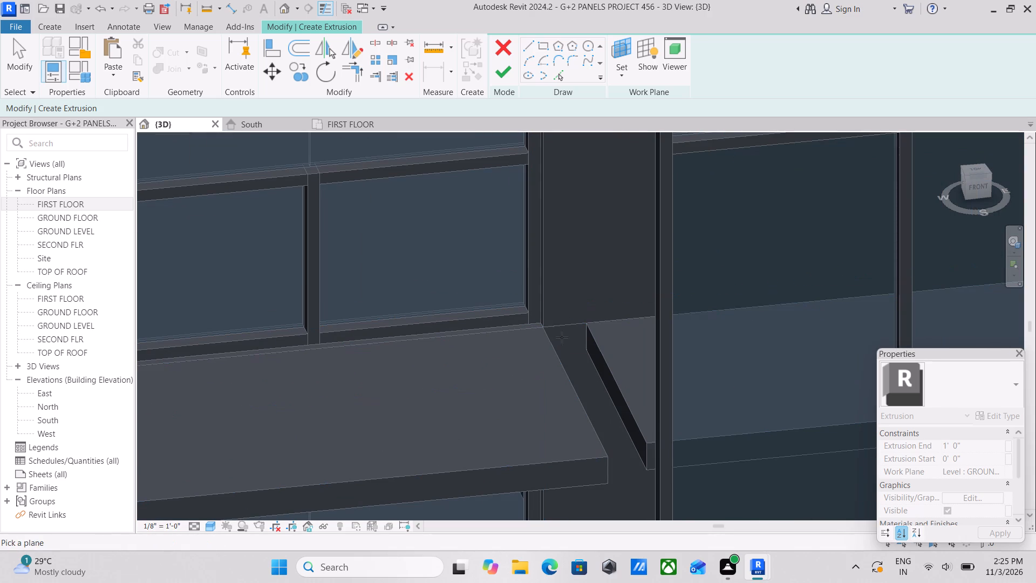
pyautogui.scroll(4, 574, 327)
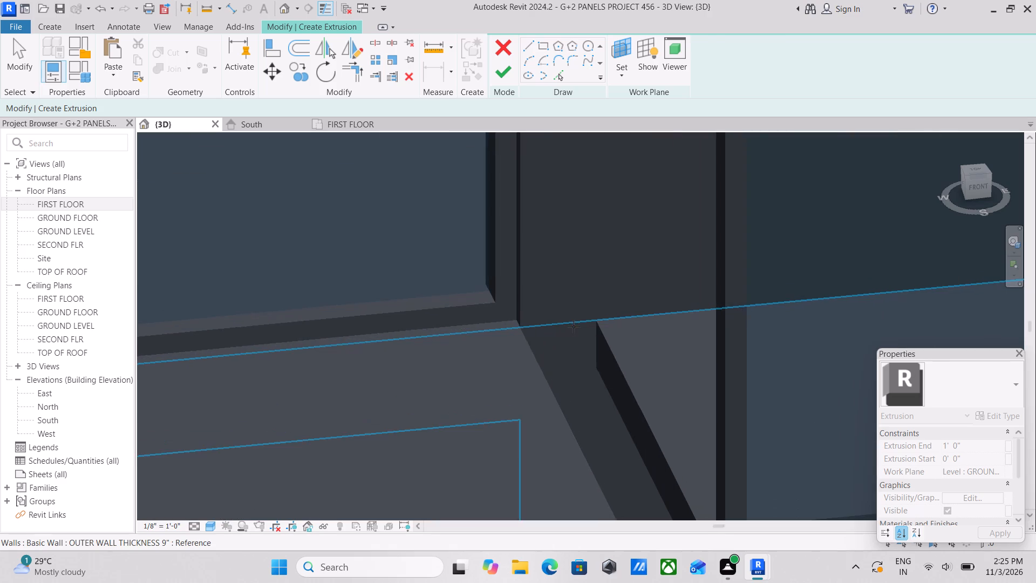
pyautogui.scroll(3, 574, 328)
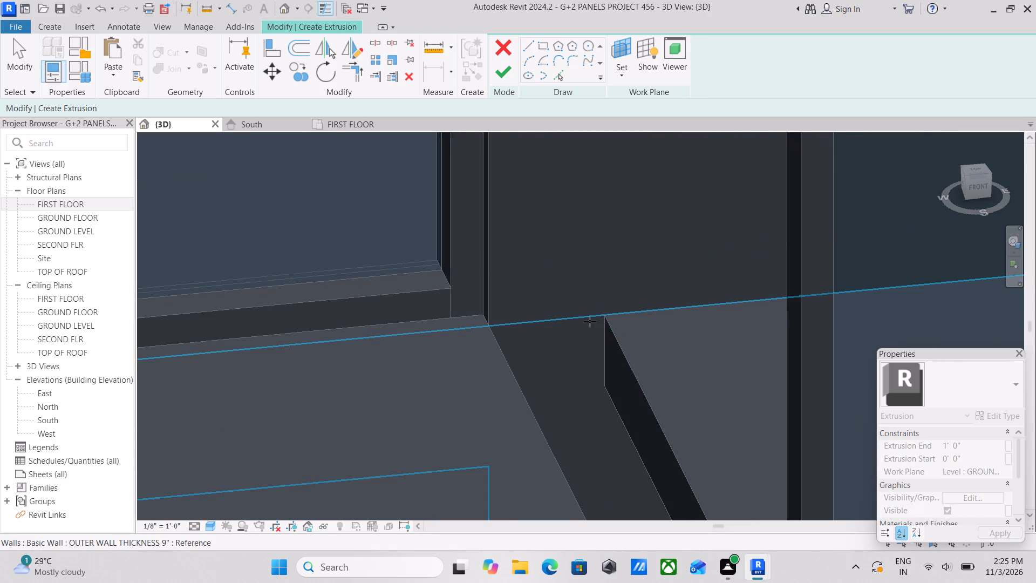
pyautogui.scroll(-1, 573, 356)
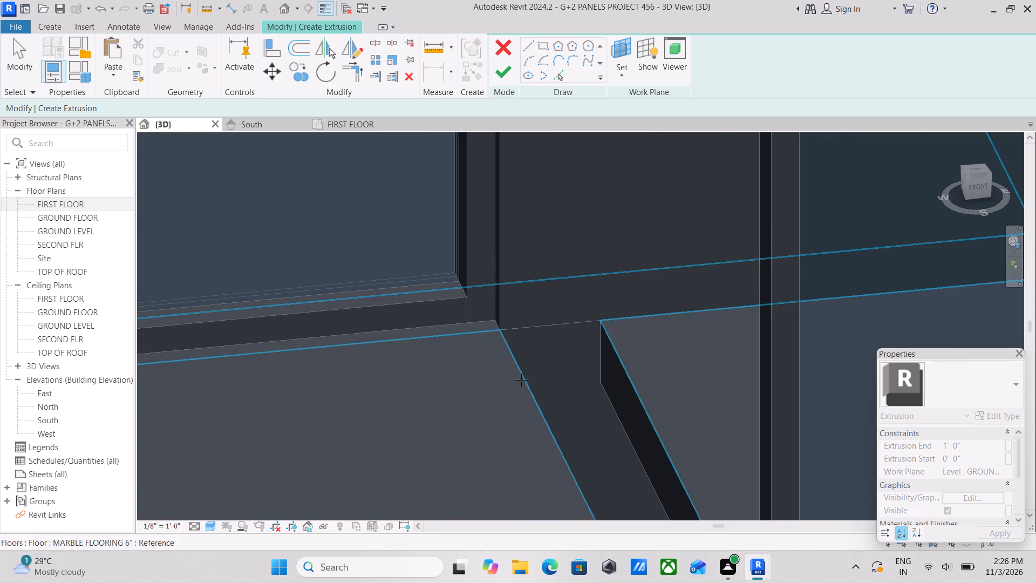
pyautogui.scroll(-3, 590, 364)
pyautogui.moveTo(577, 291); pyautogui.dragTo(520, 141, button='middle')
pyautogui.scroll(-2, 503, 304)
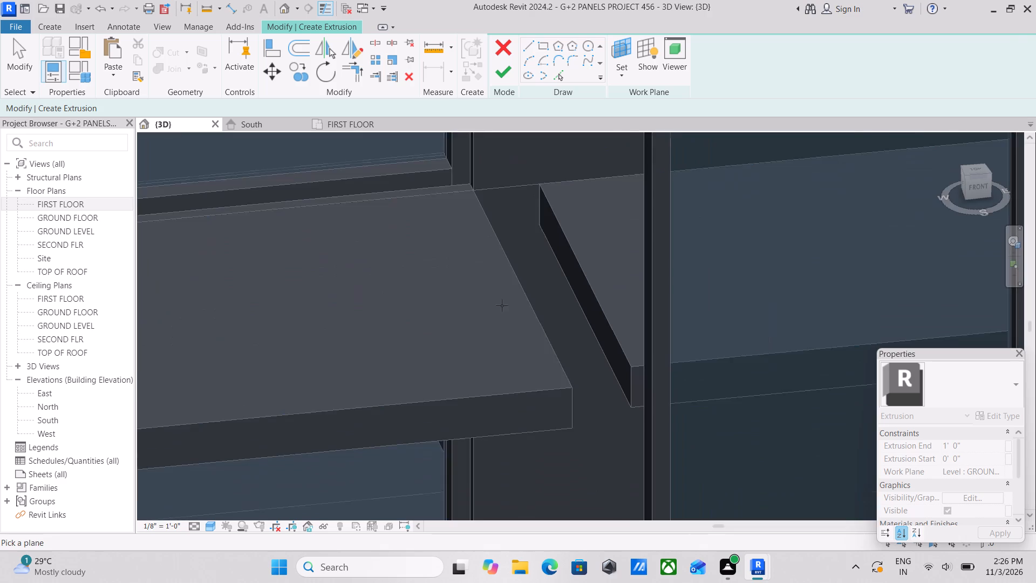
pyautogui.moveTo(483, 255); pyautogui.dragTo(485, 166, button='middle')
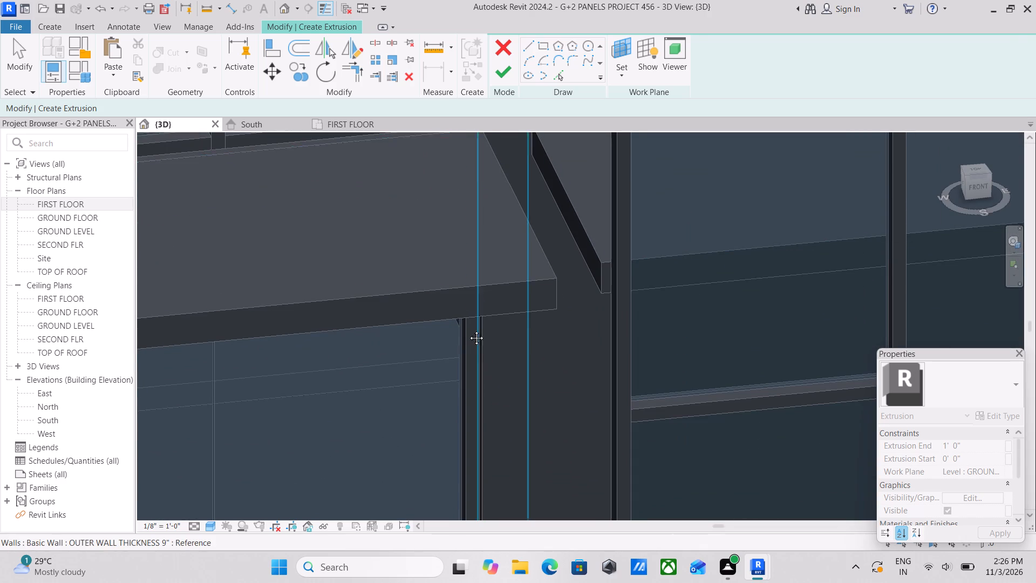
pyautogui.moveTo(476, 341); pyautogui.dragTo(442, 202, button='middle')
pyautogui.moveTo(432, 262); pyautogui.dragTo(440, 228, button='middle')
pyautogui.scroll(-1, 432, 262)
pyautogui.scroll(-3, 483, 328)
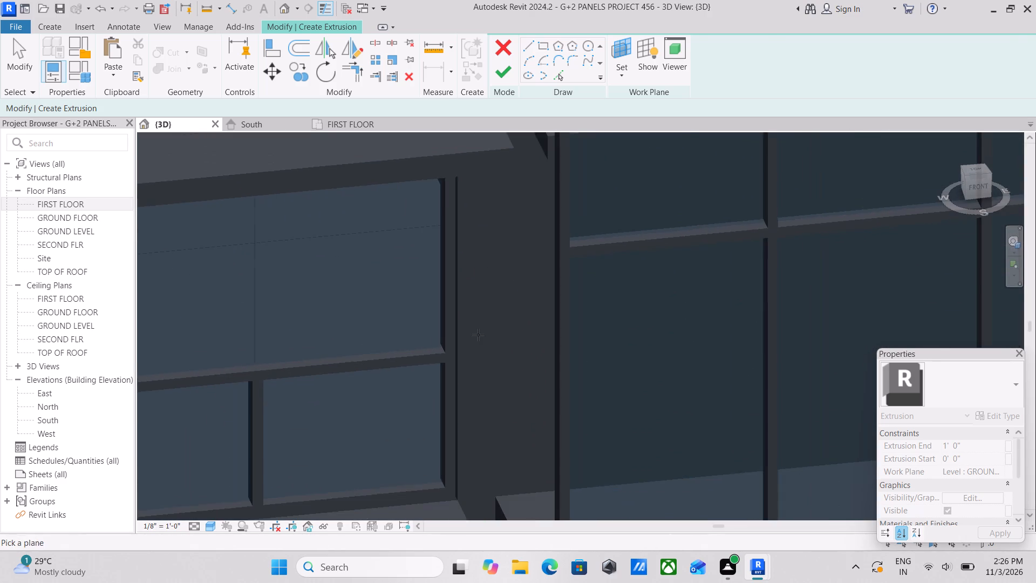
pyautogui.moveTo(469, 306); pyautogui.dragTo(465, 206, button='middle')
pyautogui.scroll(2, 474, 353)
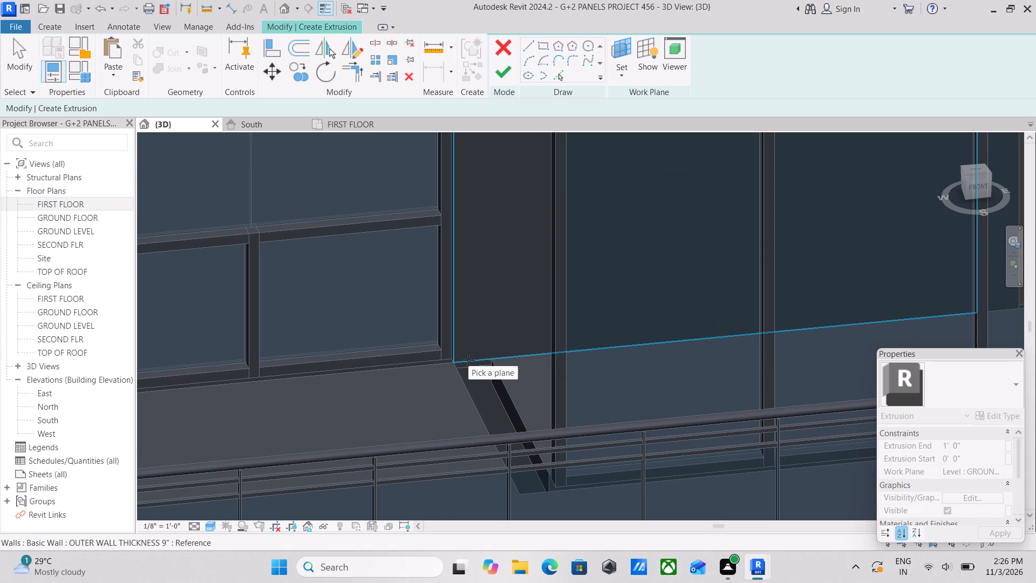
pyautogui.scroll(2, 468, 360)
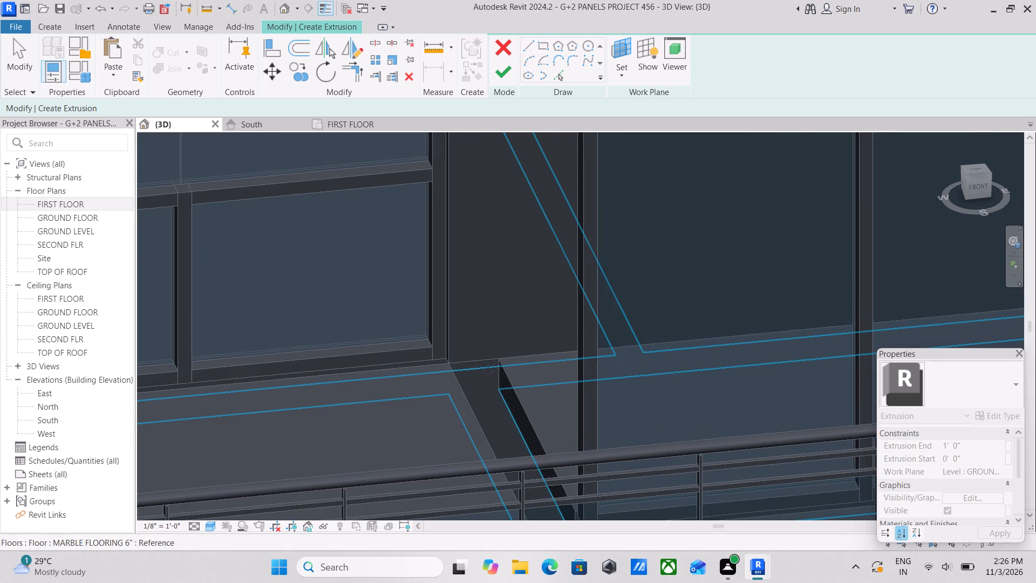
pyautogui.scroll(-2, 492, 364)
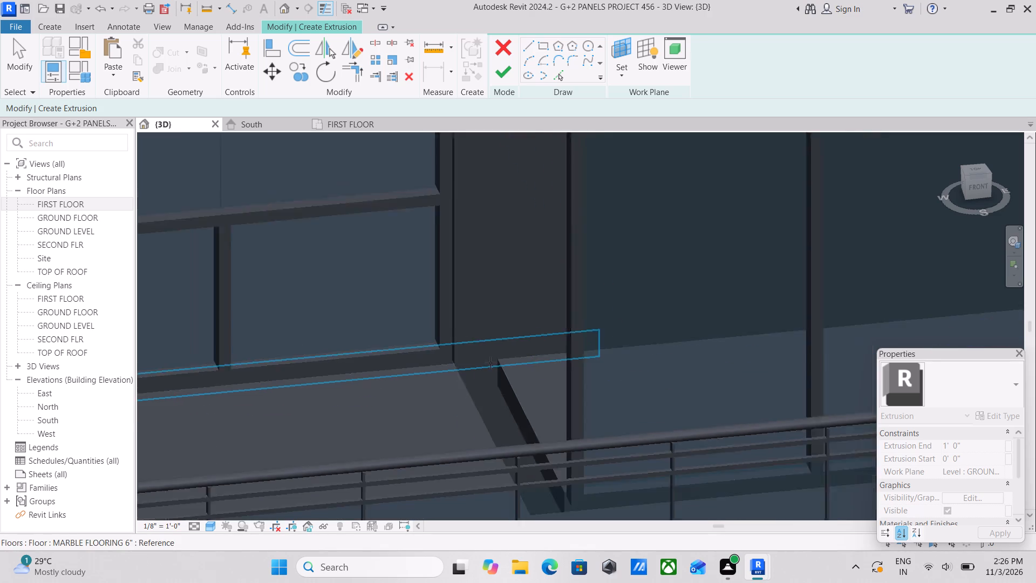
pyautogui.scroll(-1, 490, 363)
pyautogui.moveTo(485, 356); pyautogui.dragTo(462, 267, button='middle')
pyautogui.scroll(-2, 479, 335)
pyautogui.moveTo(477, 331); pyautogui.dragTo(473, 265, button='middle')
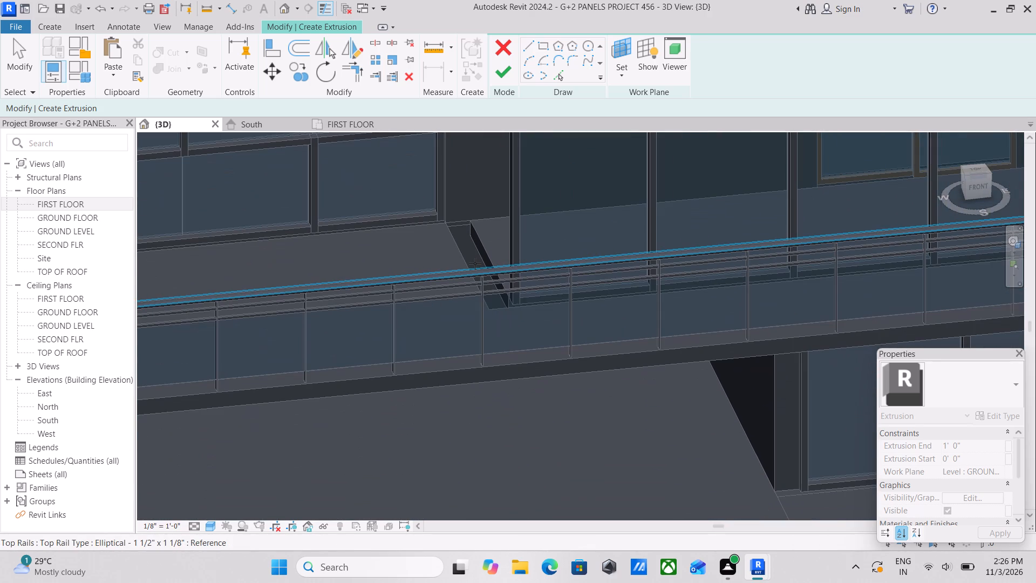
pyautogui.scroll(-1, 474, 265)
pyautogui.moveTo(474, 265); pyautogui.dragTo(515, 364, button='middle')
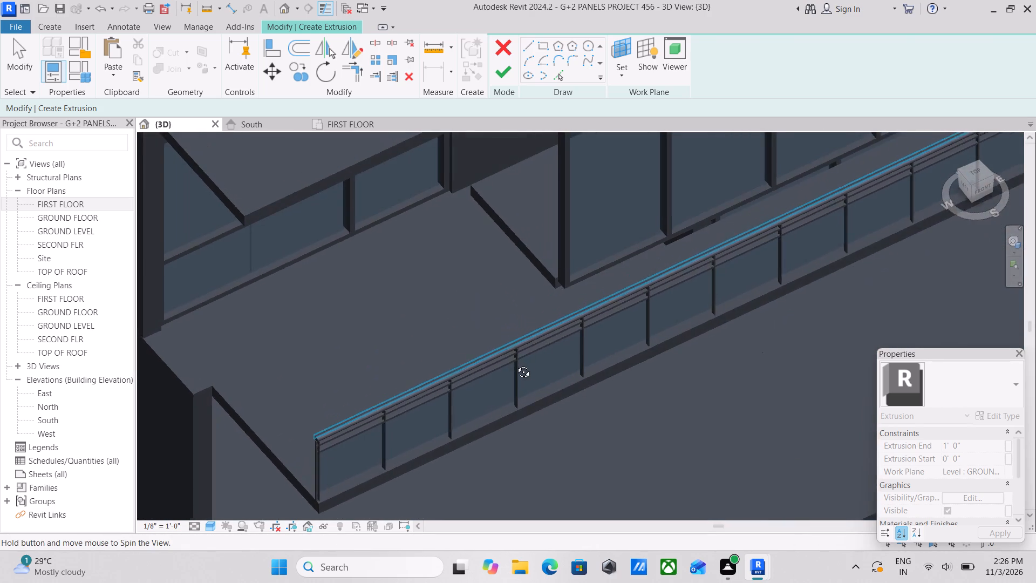
pyautogui.moveTo(515, 364); pyautogui.dragTo(510, 358, button='middle')
pyautogui.moveTo(509, 352); pyautogui.dragTo(510, 177, button='middle')
pyautogui.keyDown('shift'); pyautogui.moveTo(508, 343); pyautogui.dragTo(475, 247, button='middle'); pyautogui.keyUp('shift')
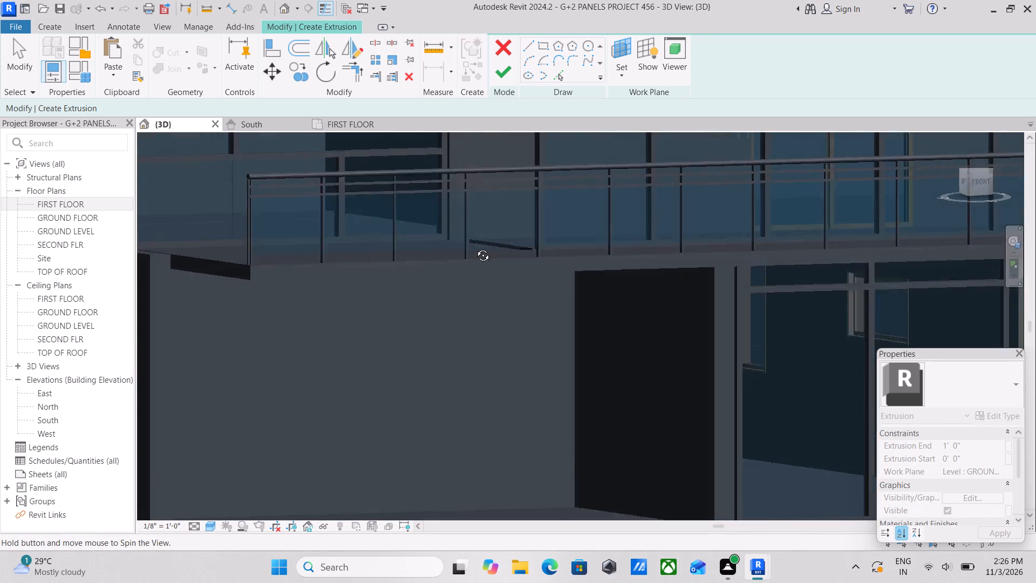
pyautogui.keyDown('shift'); pyautogui.moveTo(475, 247); pyautogui.dragTo(453, 266, button='middle'); pyautogui.keyUp('shift')
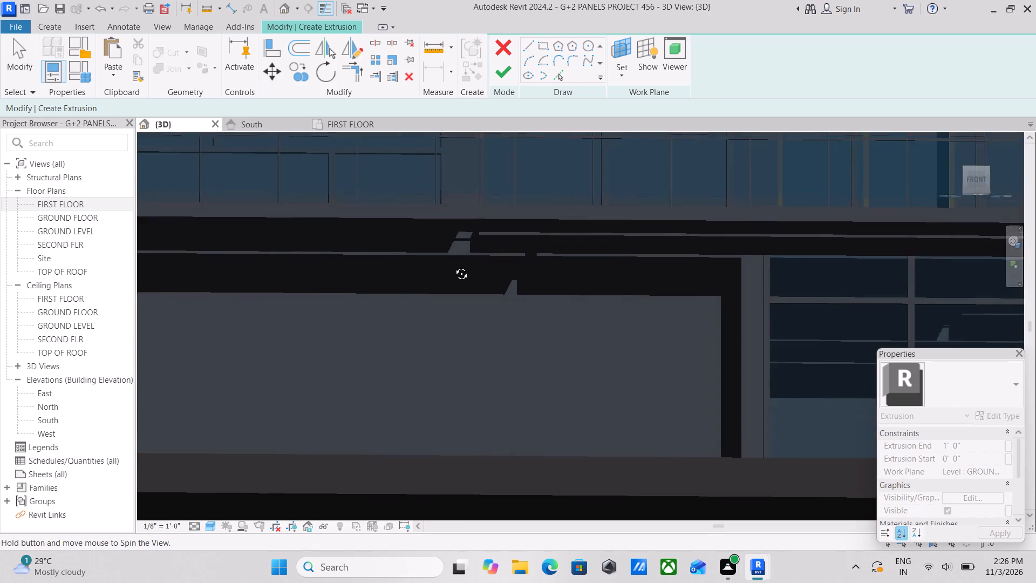
pyautogui.keyDown('shift'); pyautogui.moveTo(453, 266); pyautogui.dragTo(454, 270, button='middle'); pyautogui.keyUp('shift')
pyautogui.scroll(5, 453, 260)
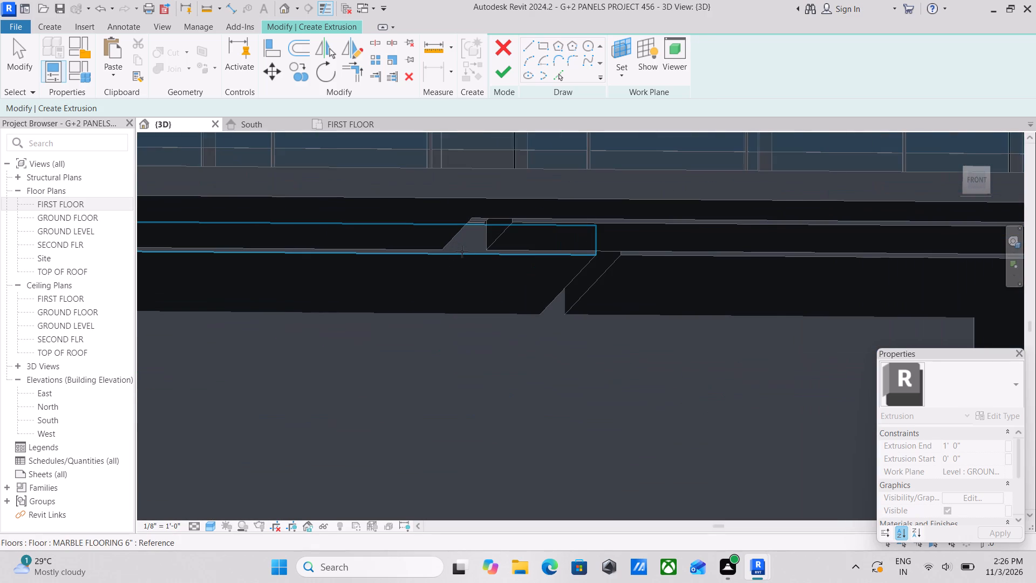
pyautogui.click(462, 252)
# Draw a rectangular extrusion profile about 8" by 6" across the first-floor gap between the balcony flooring and the storefront flooring.
pyautogui.scroll(-2, 469, 261)
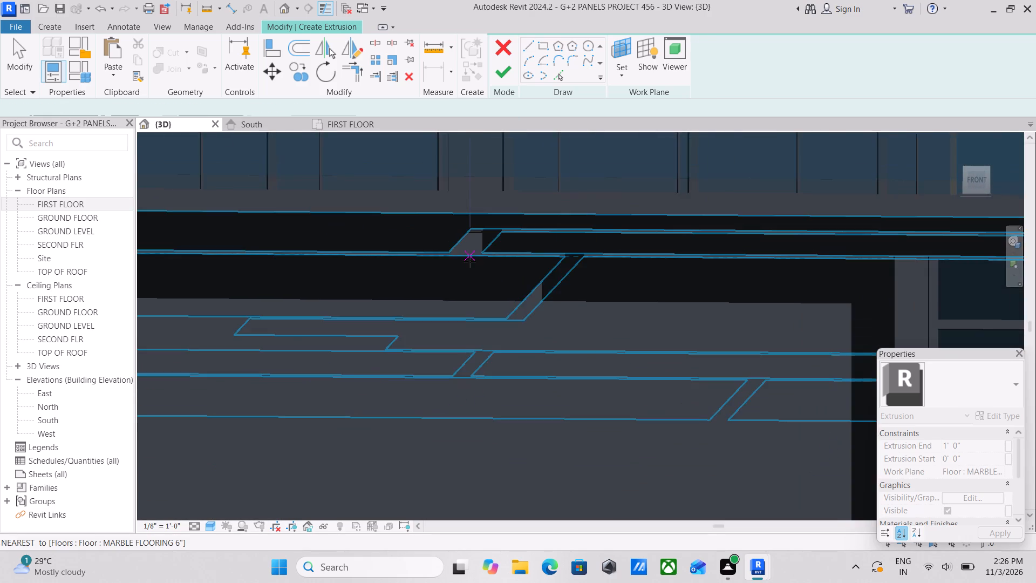
pyautogui.scroll(-2, 469, 264)
pyautogui.keyDown('shift'); pyautogui.moveTo(470, 259); pyautogui.dragTo(490, 415, button='middle'); pyautogui.keyUp('shift')
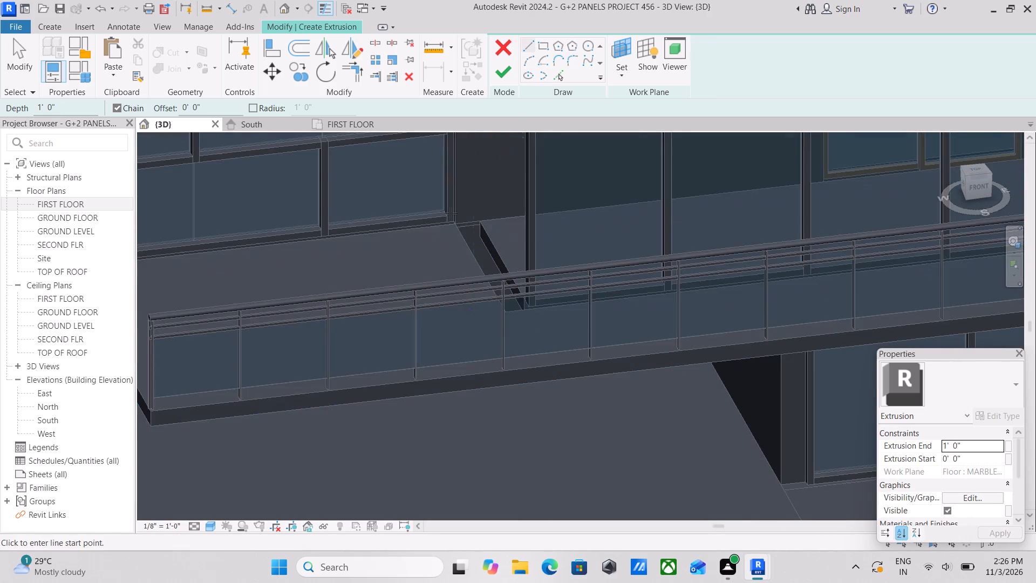
pyautogui.scroll(9, 458, 200)
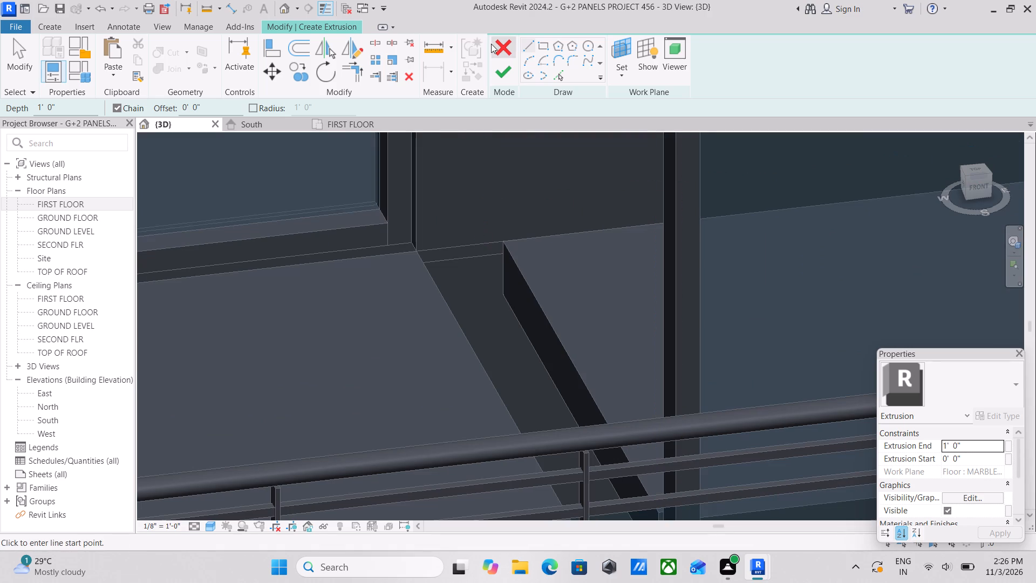
pyautogui.click(543, 46)
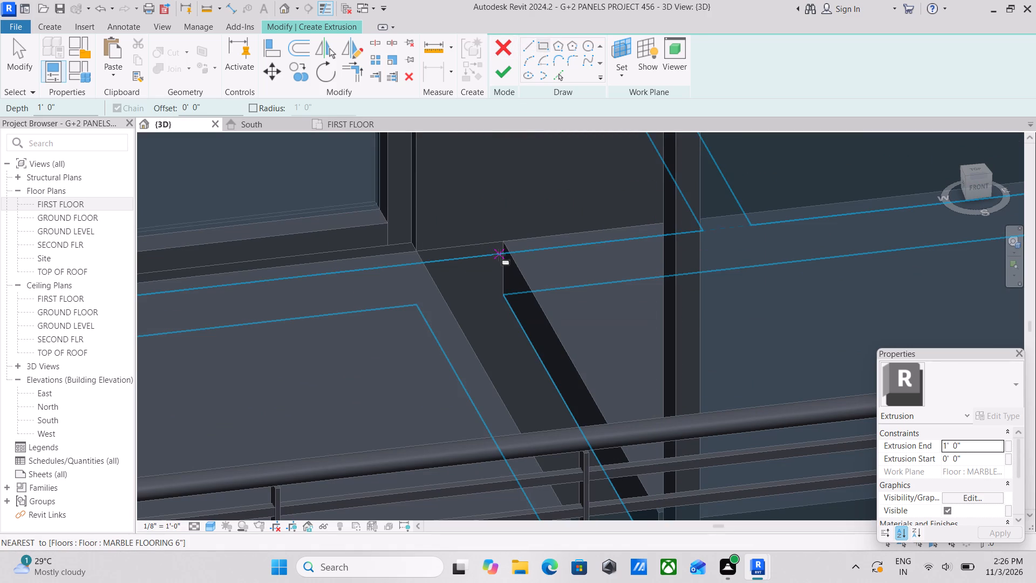
pyautogui.click(501, 296)
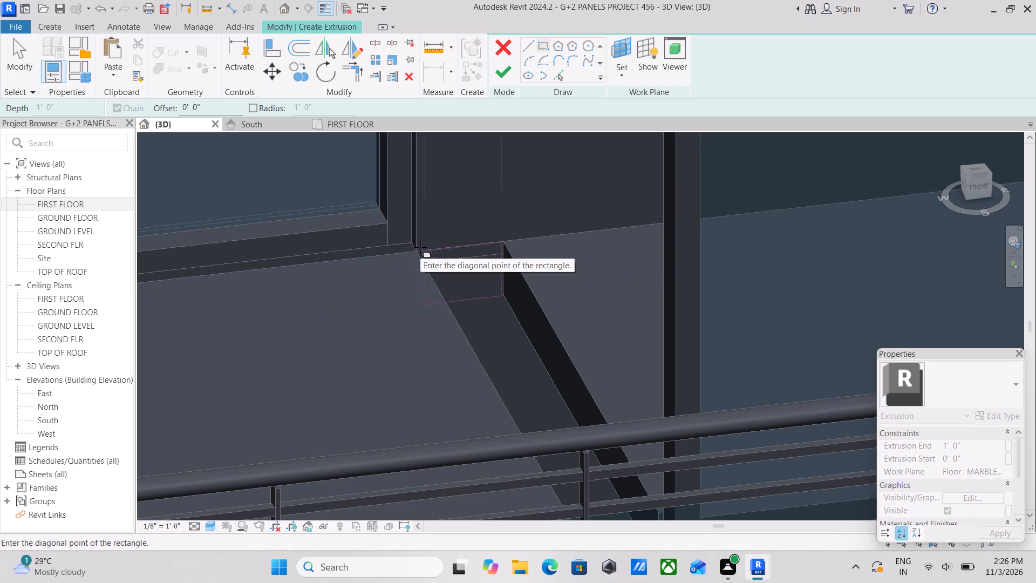
pyautogui.click(420, 247)
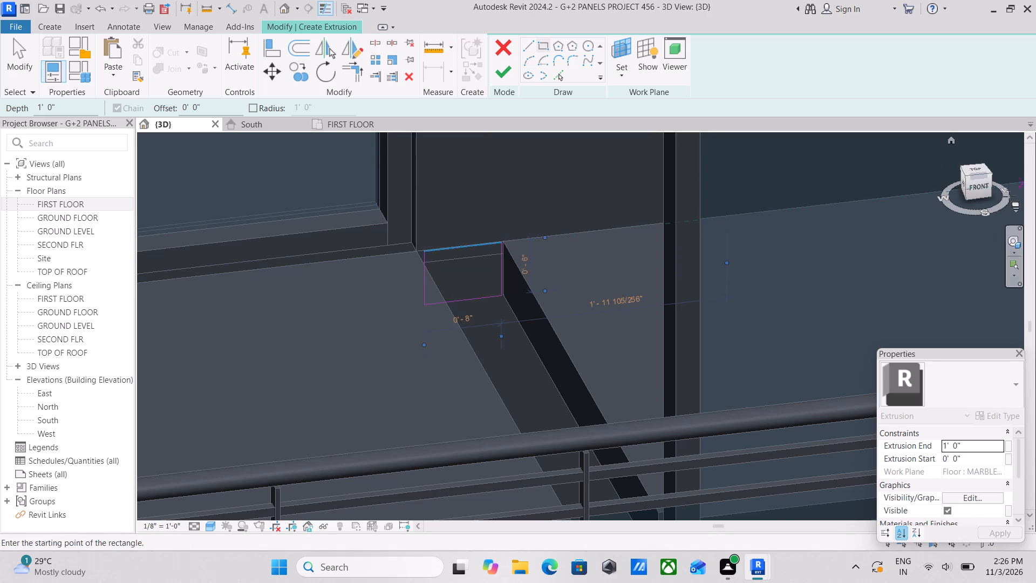
# Examine the rectangular extrusion profile against the first-floor balcony gap from the front and from above at an angle.
pyautogui.click(974, 184)
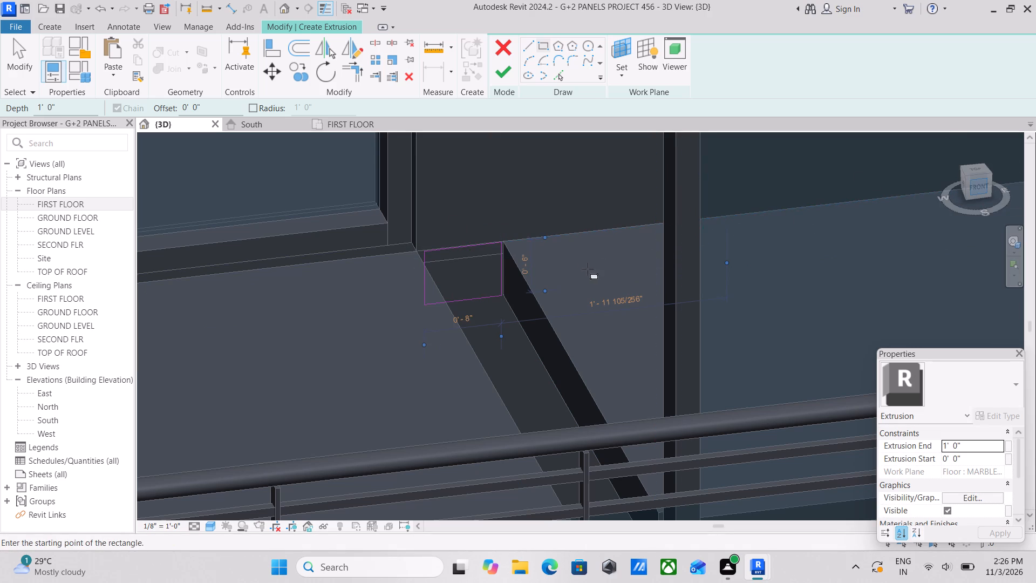
pyautogui.scroll(2, 608, 320)
pyautogui.scroll(-5, 640, 286)
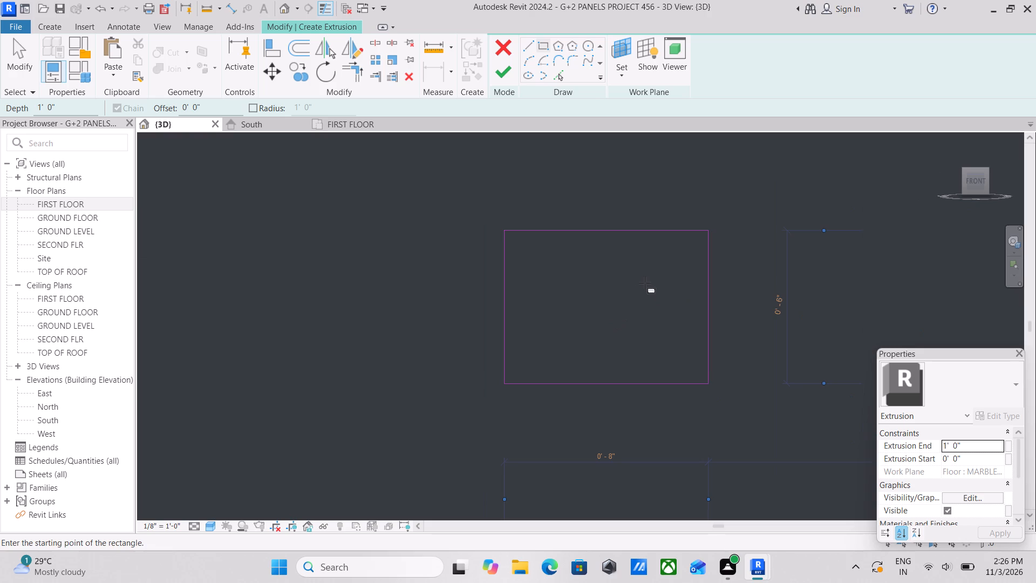
pyautogui.scroll(-5, 646, 283)
pyautogui.scroll(-6, 693, 319)
pyautogui.scroll(4, 693, 319)
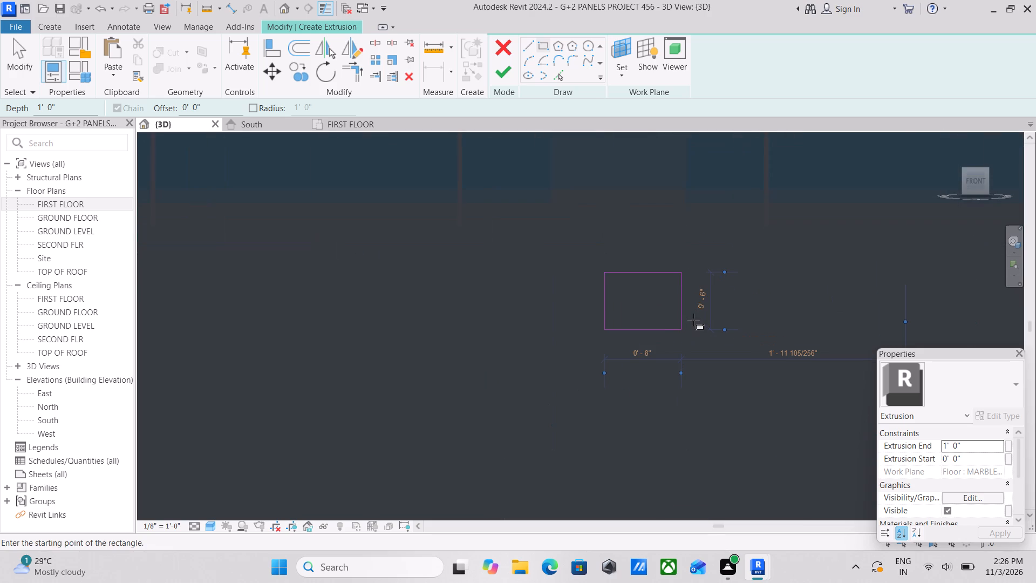
pyautogui.press('Escape')
pyautogui.press('Escape')
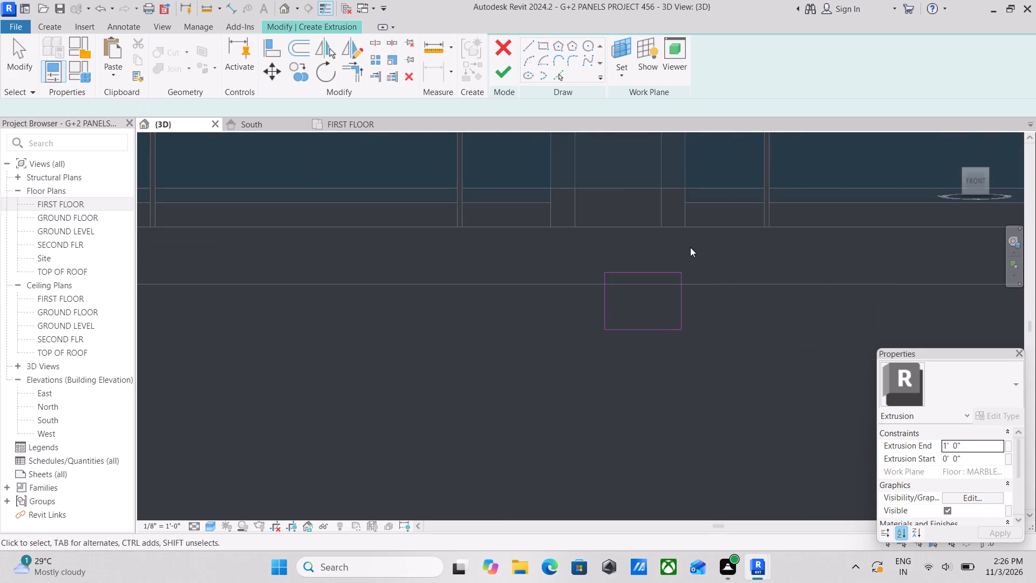
pyautogui.scroll(-4, 690, 247)
pyautogui.keyDown('shift'); pyautogui.moveTo(683, 252); pyautogui.dragTo(746, 402, button='middle'); pyautogui.keyUp('shift')
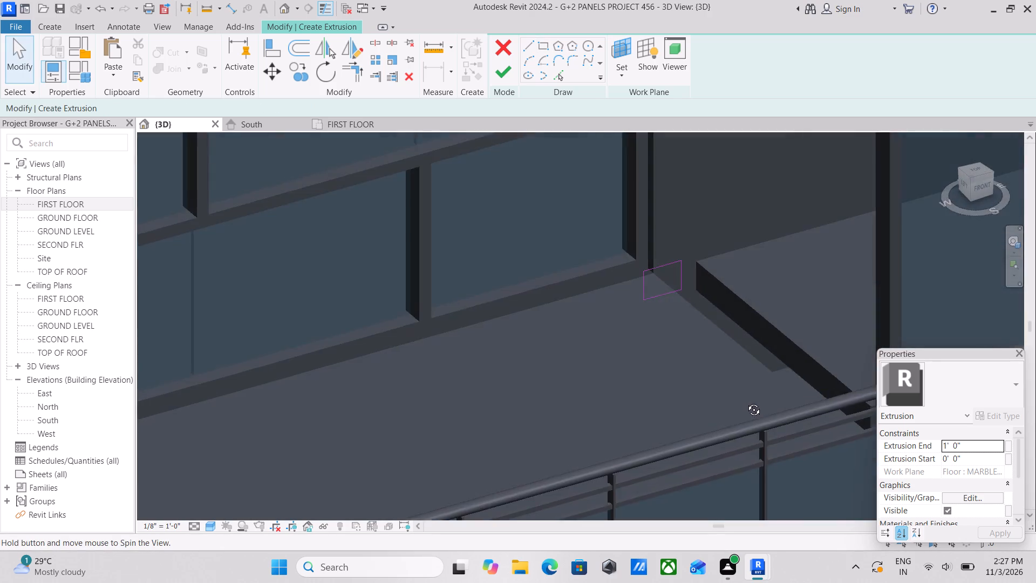
pyautogui.keyDown('shift'); pyautogui.moveTo(746, 402); pyautogui.dragTo(732, 496, button='middle'); pyautogui.keyUp('shift')
pyautogui.keyDown('shift'); pyautogui.scroll(1, 732, 496); pyautogui.keyUp('shift')
pyautogui.scroll(3, 677, 294)
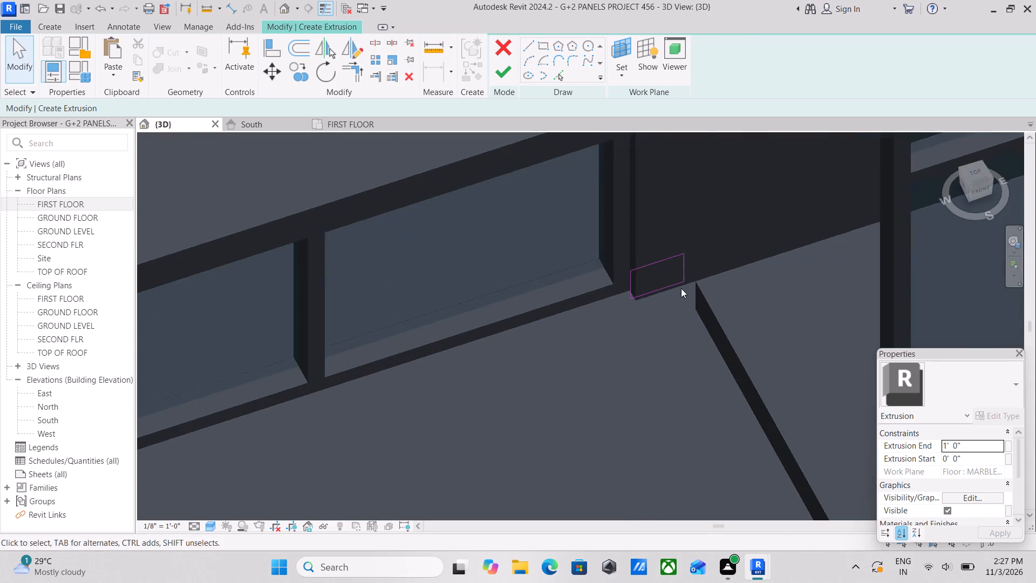
pyautogui.scroll(3, 685, 256)
pyautogui.scroll(-2, 680, 237)
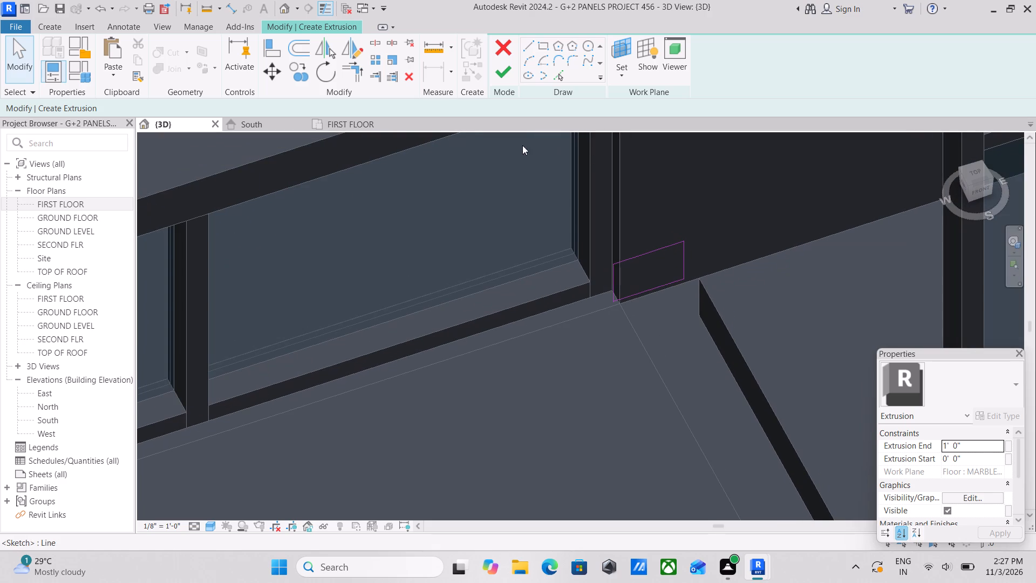
pyautogui.scroll(-3, 597, 277)
# Discard the extrusion sketch and cancel the in-place generic model.
pyautogui.click(501, 41)
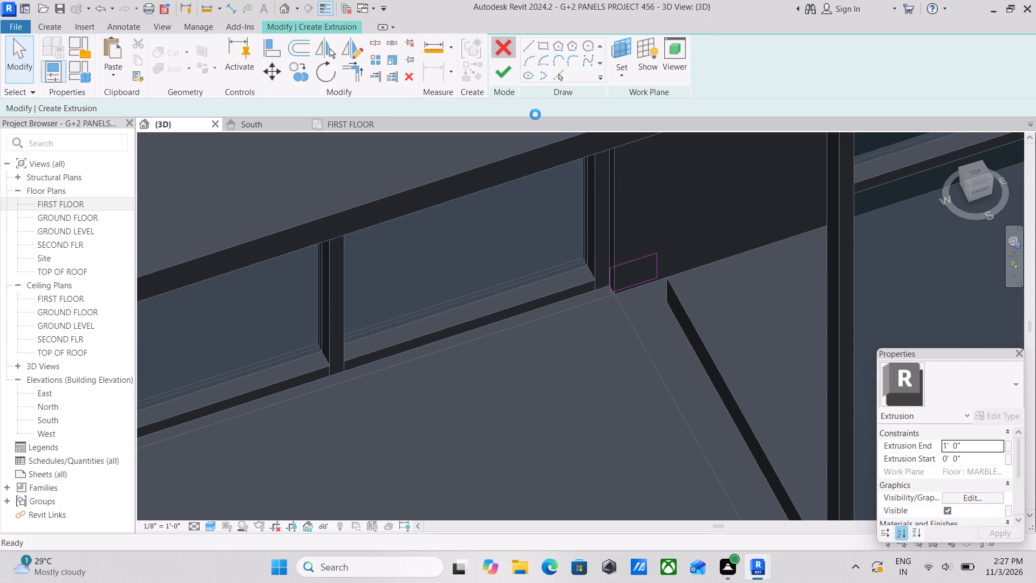
pyautogui.click(549, 289)
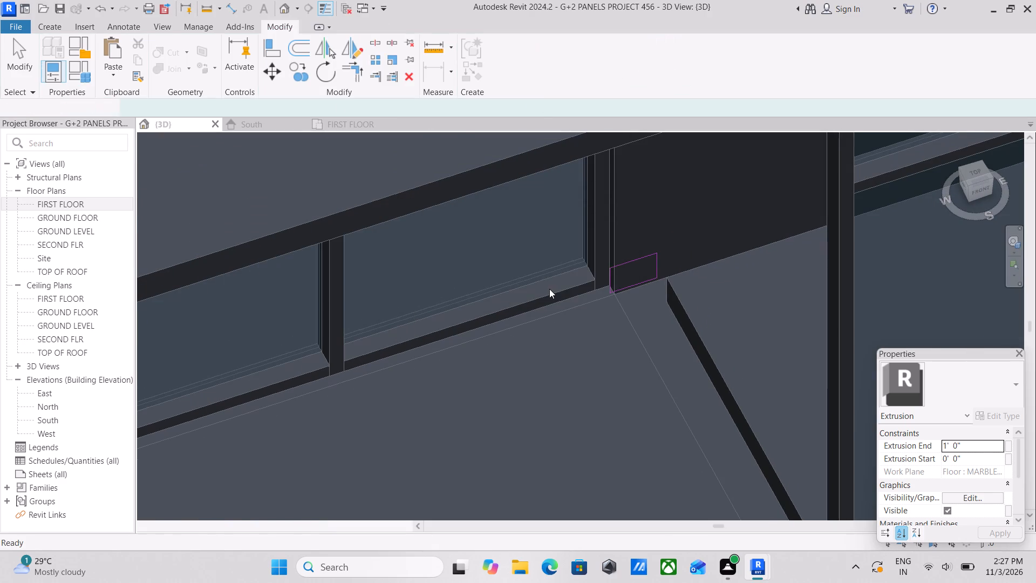
pyautogui.scroll(-2, 558, 281)
pyautogui.click(527, 40)
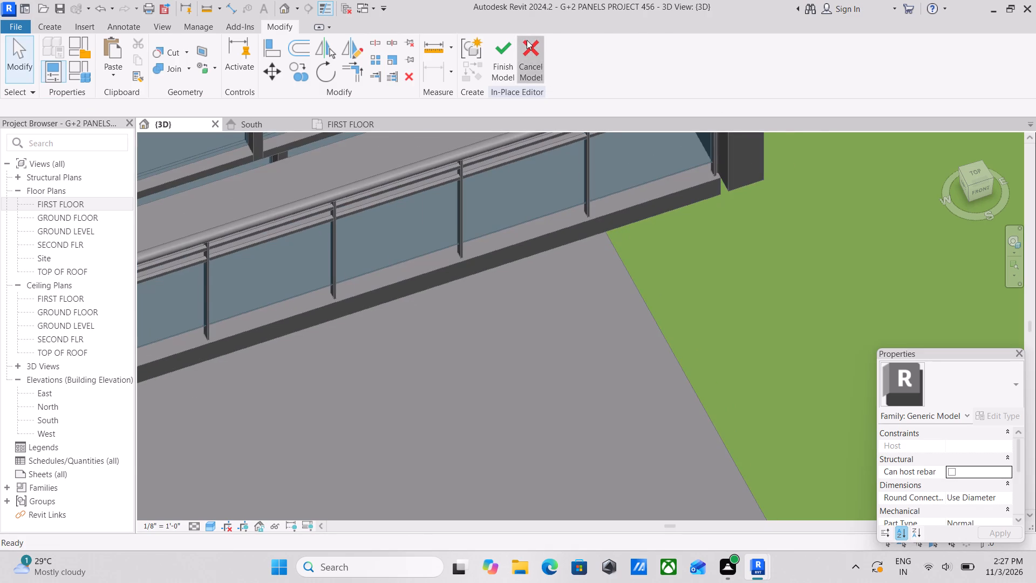
# Inspect the front balcony, storefront and roof edge from several angles, including the parapet wall above the large storefront.
pyautogui.scroll(-9, 516, 201)
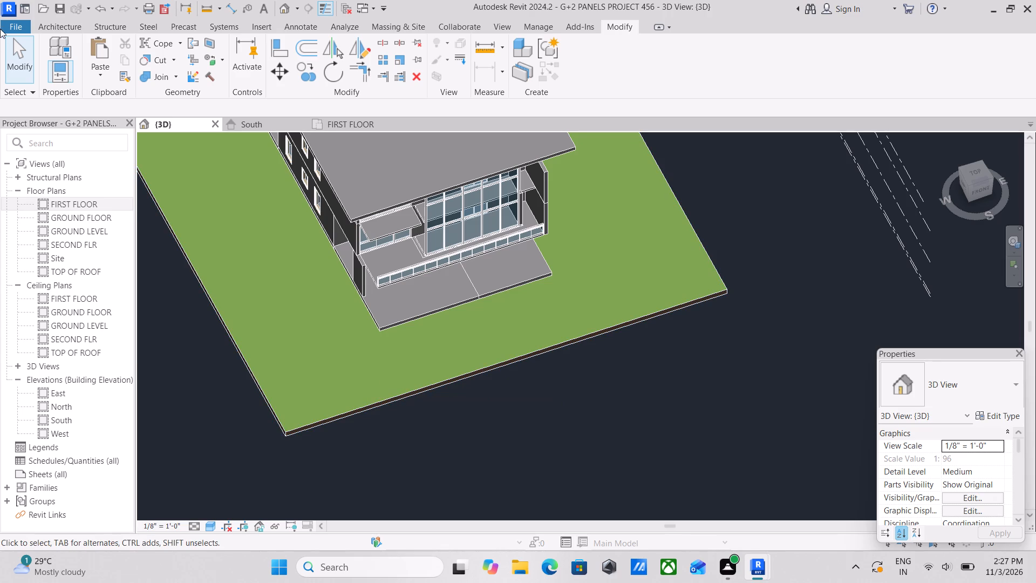
pyautogui.scroll(3, 787, 182)
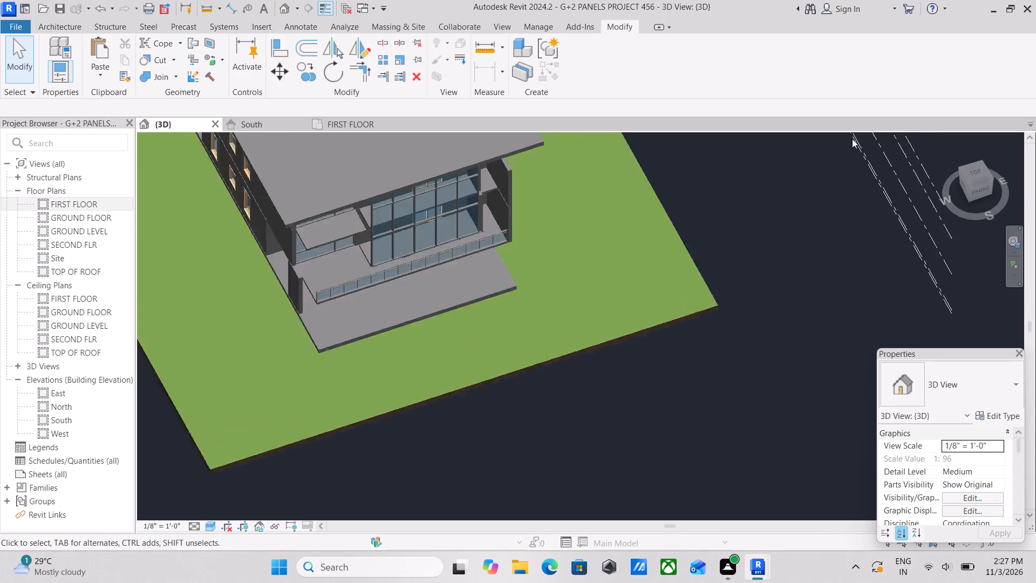
pyautogui.scroll(2, 567, 185)
pyautogui.moveTo(441, 255); pyautogui.dragTo(926, 225, button='middle')
pyautogui.scroll(3, 726, 251)
pyautogui.moveTo(713, 291); pyautogui.dragTo(802, 263, button='middle')
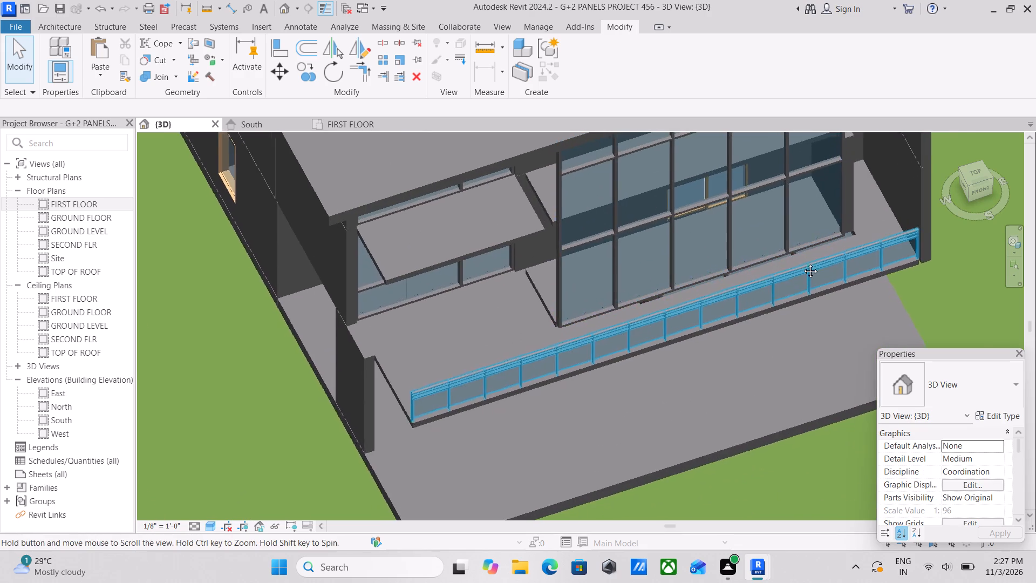
pyautogui.moveTo(802, 263); pyautogui.dragTo(804, 263, button='middle')
pyautogui.keyDown('shift'); pyautogui.moveTo(712, 293); pyautogui.dragTo(740, 195, button='middle'); pyautogui.keyUp('shift')
pyautogui.keyDown('shift'); pyautogui.scroll(1, 713, 289); pyautogui.keyUp('shift')
pyautogui.scroll(-2, 764, 238)
pyautogui.keyDown('shift'); pyautogui.moveTo(760, 236); pyautogui.dragTo(694, 178, button='middle'); pyautogui.keyUp('shift')
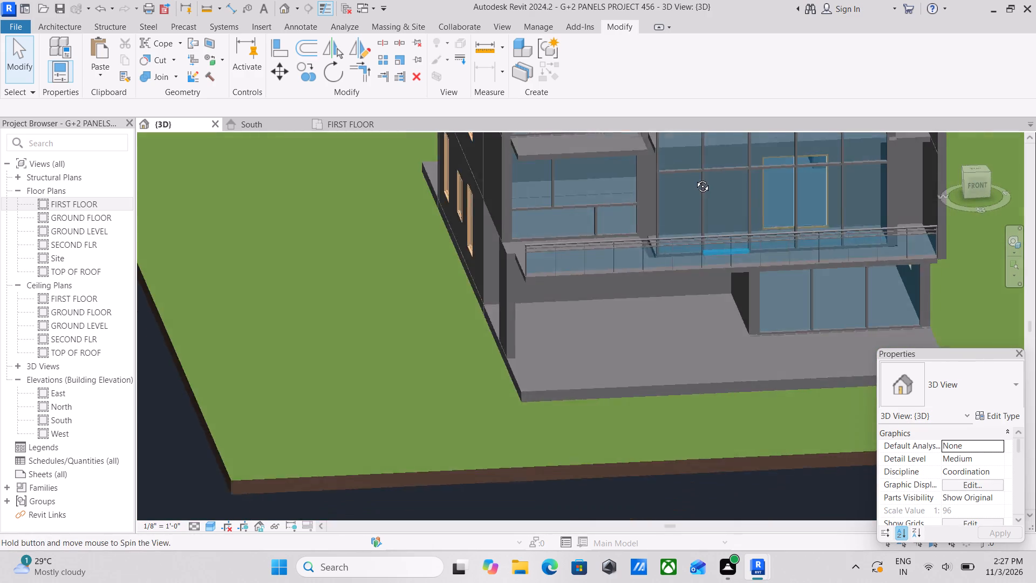
pyautogui.keyDown('shift'); pyautogui.moveTo(694, 178); pyautogui.dragTo(693, 178, button='middle'); pyautogui.keyUp('shift')
pyautogui.moveTo(693, 196); pyautogui.dragTo(755, 132, button='middle')
pyautogui.moveTo(721, 223); pyautogui.dragTo(663, 490, button='middle')
pyautogui.keyDown('shift'); pyautogui.moveTo(662, 308); pyautogui.dragTo(635, 210, button='middle'); pyautogui.keyUp('shift')
pyautogui.moveTo(710, 316); pyautogui.dragTo(710, 275, button='middle')
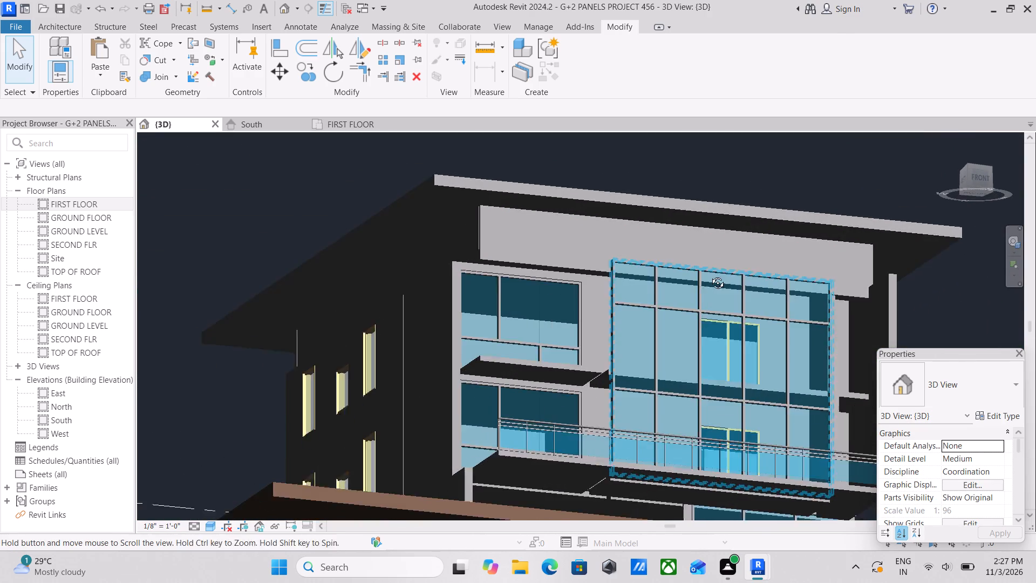
pyautogui.moveTo(710, 275); pyautogui.dragTo(820, 330, button='middle')
pyautogui.keyDown('shift'); pyautogui.moveTo(741, 286); pyautogui.dragTo(800, 350, button='middle'); pyautogui.keyUp('shift')
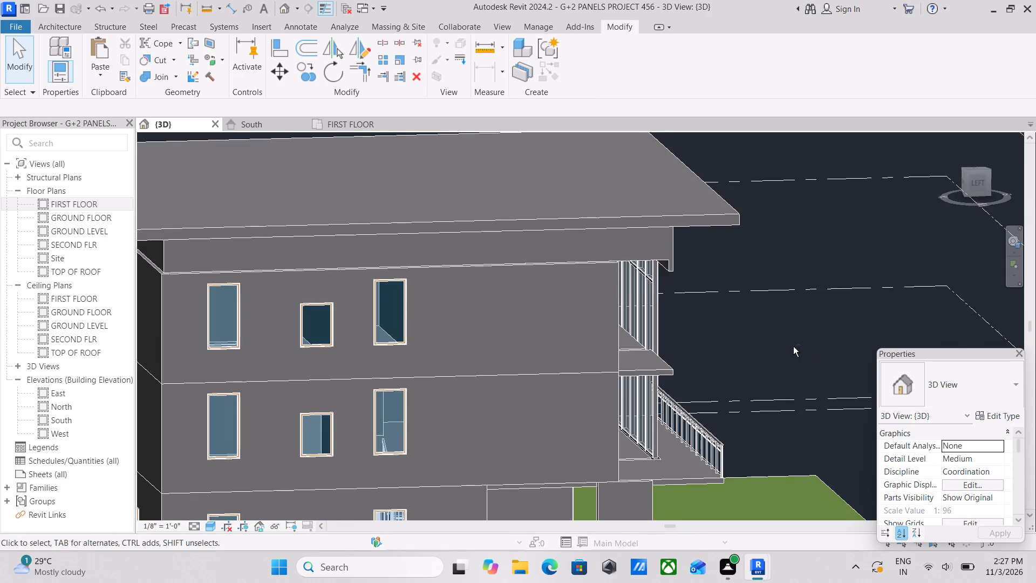
pyautogui.keyDown('shift'); pyautogui.moveTo(727, 282); pyautogui.dragTo(670, 273, button='middle'); pyautogui.keyUp('shift')
pyautogui.moveTo(691, 269); pyautogui.dragTo(739, 286, button='middle')
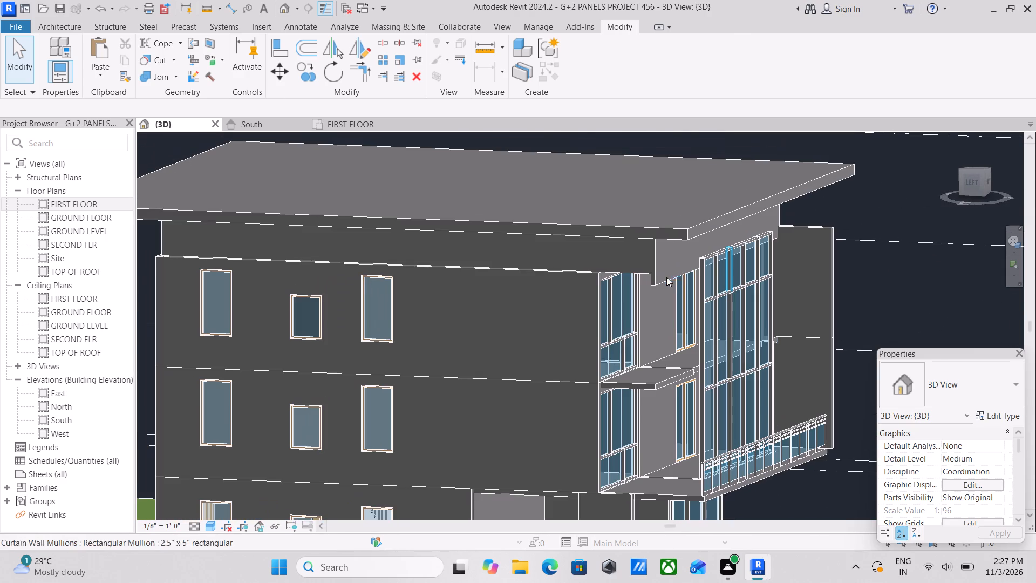
pyautogui.click(665, 275)
pyautogui.scroll(3, 748, 255)
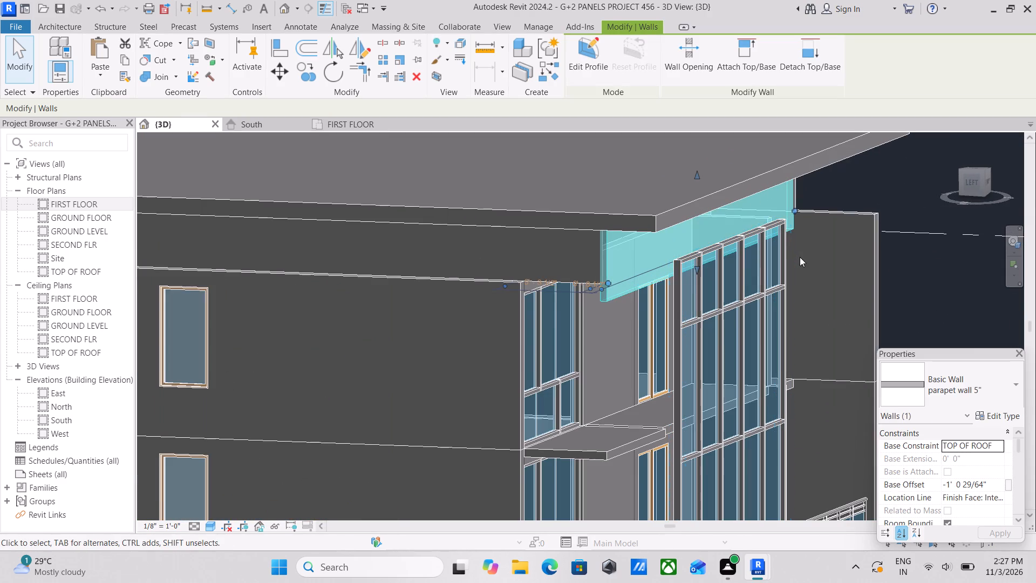
pyautogui.press('Escape')
# Lower the top of the large front Storefront curtain wall to align with the bottom edge of the parapet wall.
pyautogui.keyDown('shift'); pyautogui.moveTo(819, 312); pyautogui.dragTo(790, 311, button='middle'); pyautogui.keyUp('shift')
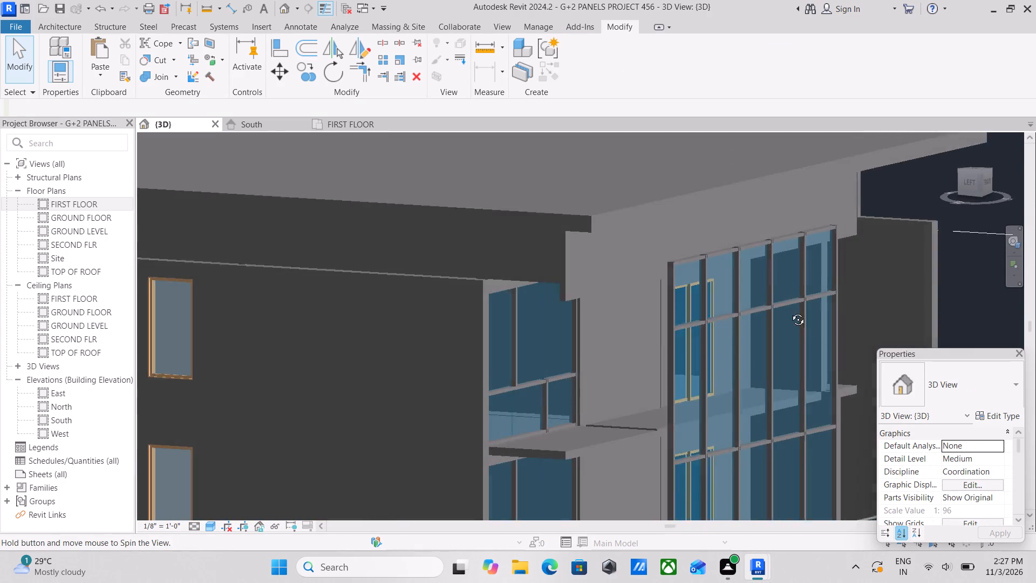
pyautogui.keyDown('shift'); pyautogui.moveTo(790, 311); pyautogui.dragTo(760, 311, button='middle'); pyautogui.keyUp('shift')
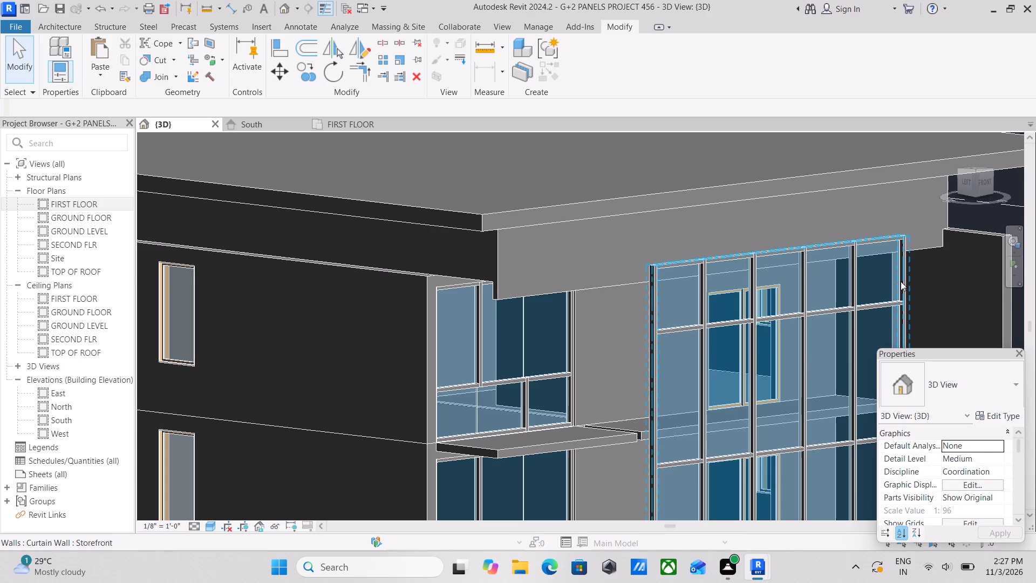
pyautogui.click(901, 281)
pyautogui.moveTo(775, 242); pyautogui.dragTo(776, 254)
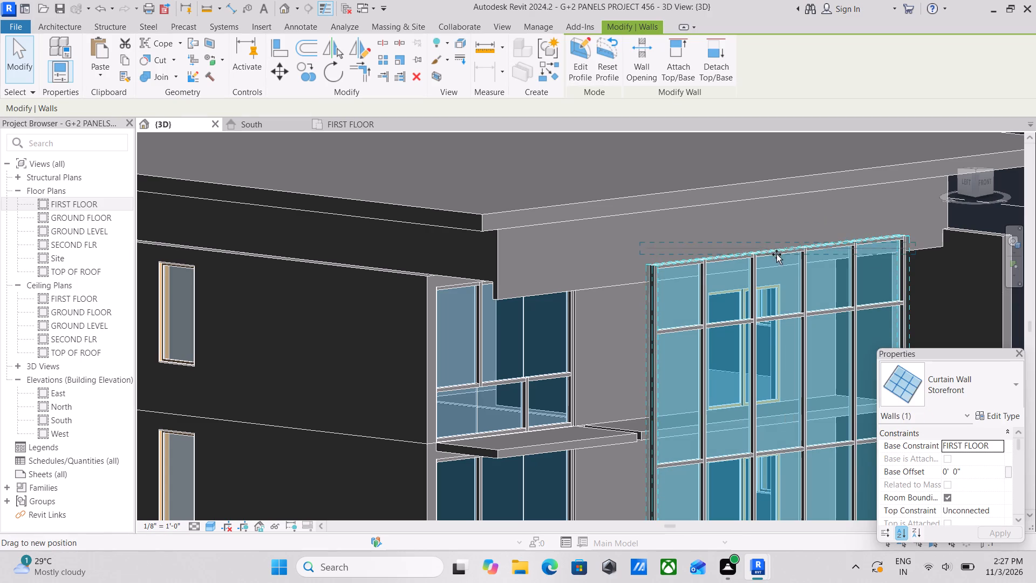
pyautogui.moveTo(776, 254); pyautogui.dragTo(779, 264)
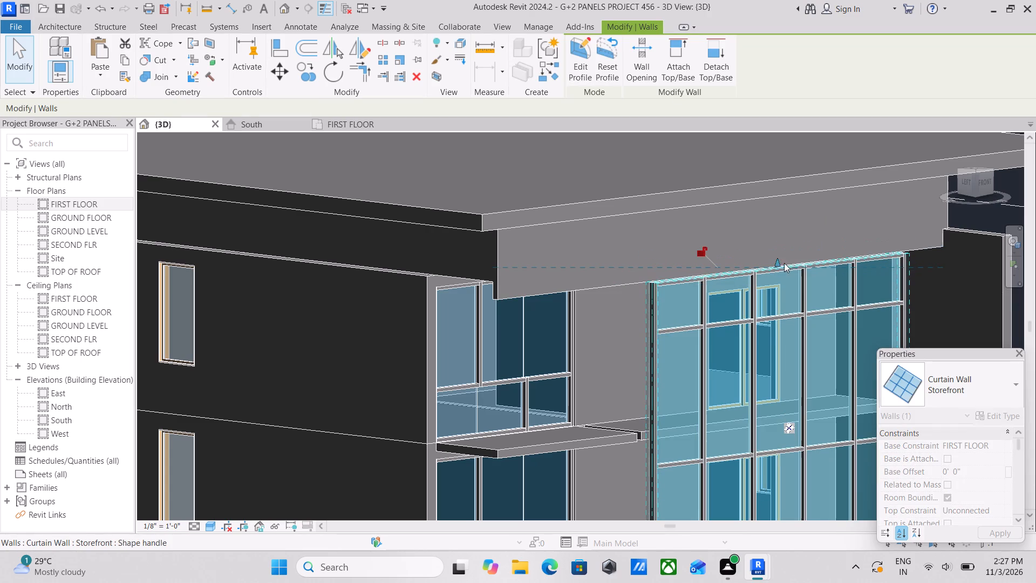
pyautogui.press('Escape')
# Examine the storefront's top edge and the parapet wall from the side and front, and the building as a whole.
pyautogui.scroll(-4, 792, 288)
pyautogui.keyDown('shift'); pyautogui.moveTo(787, 307); pyautogui.dragTo(839, 270, button='middle'); pyautogui.keyUp('shift')
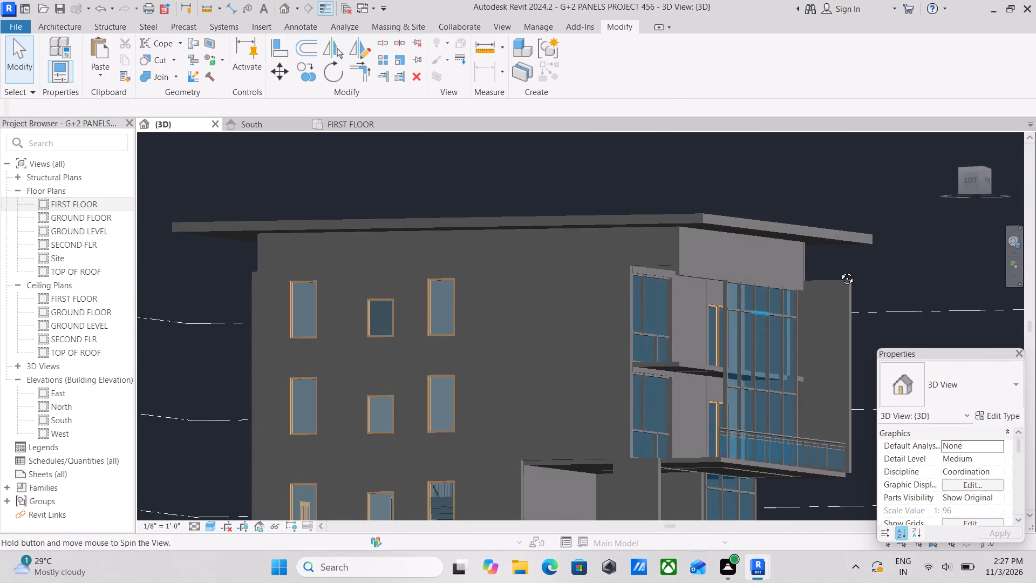
pyautogui.keyDown('shift'); pyautogui.moveTo(839, 270); pyautogui.dragTo(857, 311, button='middle'); pyautogui.keyUp('shift')
pyautogui.scroll(3, 728, 289)
pyautogui.keyDown('shift'); pyautogui.moveTo(728, 288); pyautogui.dragTo(760, 276, button='middle'); pyautogui.keyUp('shift')
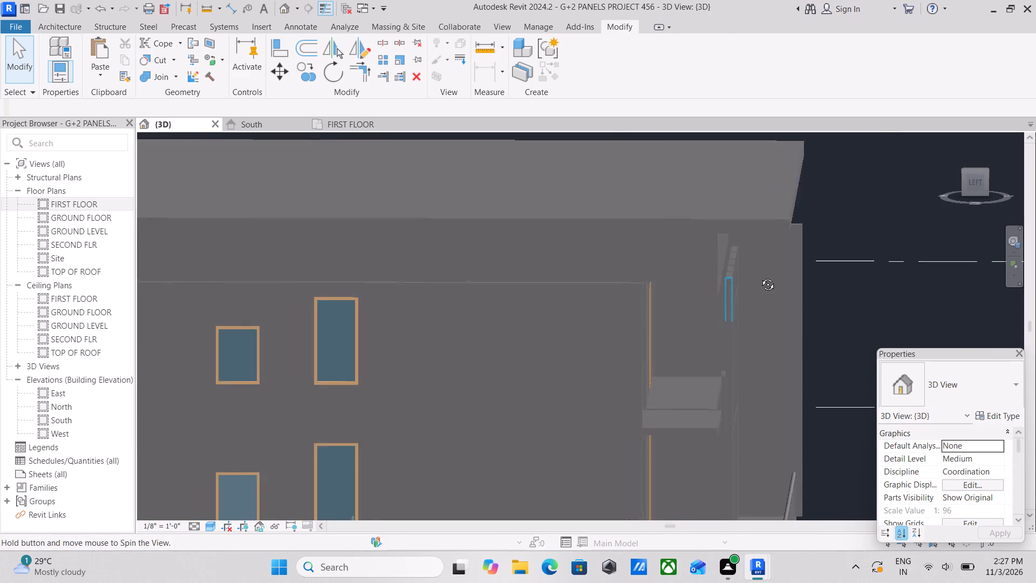
pyautogui.keyDown('shift'); pyautogui.moveTo(760, 276); pyautogui.dragTo(649, 282, button='middle'); pyautogui.keyUp('shift')
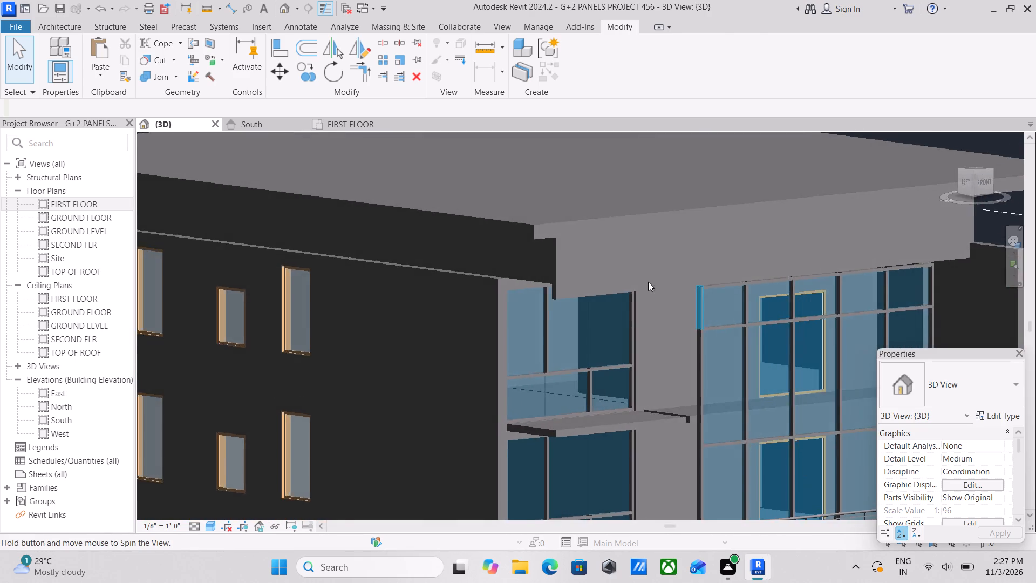
pyautogui.scroll(-3, 650, 291)
pyautogui.keyDown('shift'); pyautogui.scroll(-1, 650, 291); pyautogui.keyUp('shift')
pyautogui.keyDown('shift'); pyautogui.moveTo(650, 291); pyautogui.dragTo(564, 281, button='middle'); pyautogui.keyUp('shift')
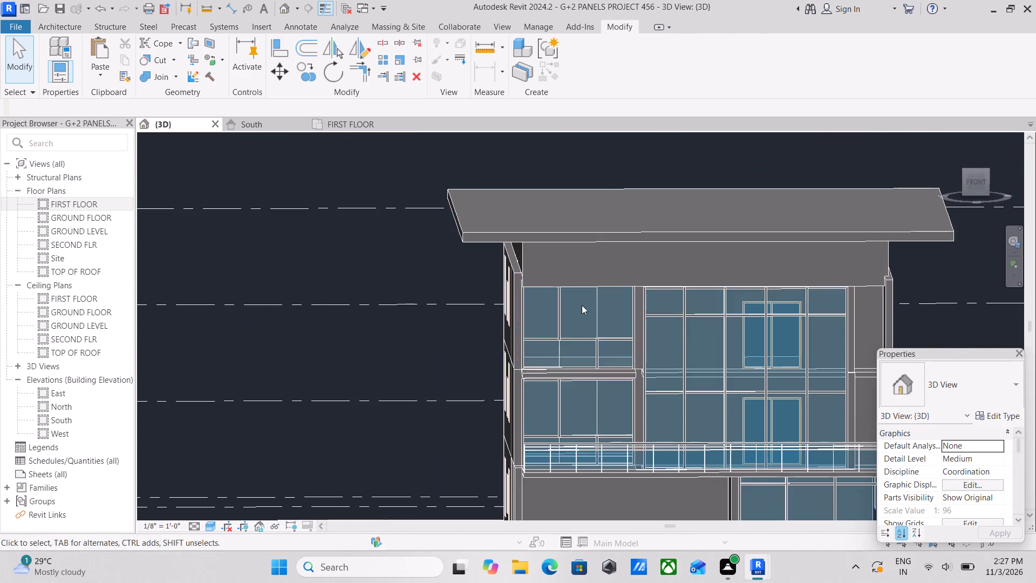
pyautogui.scroll(-2, 582, 305)
pyautogui.keyDown('shift'); pyautogui.moveTo(582, 305); pyautogui.dragTo(721, 336, button='middle'); pyautogui.keyUp('shift')
pyautogui.scroll(-2, 658, 344)
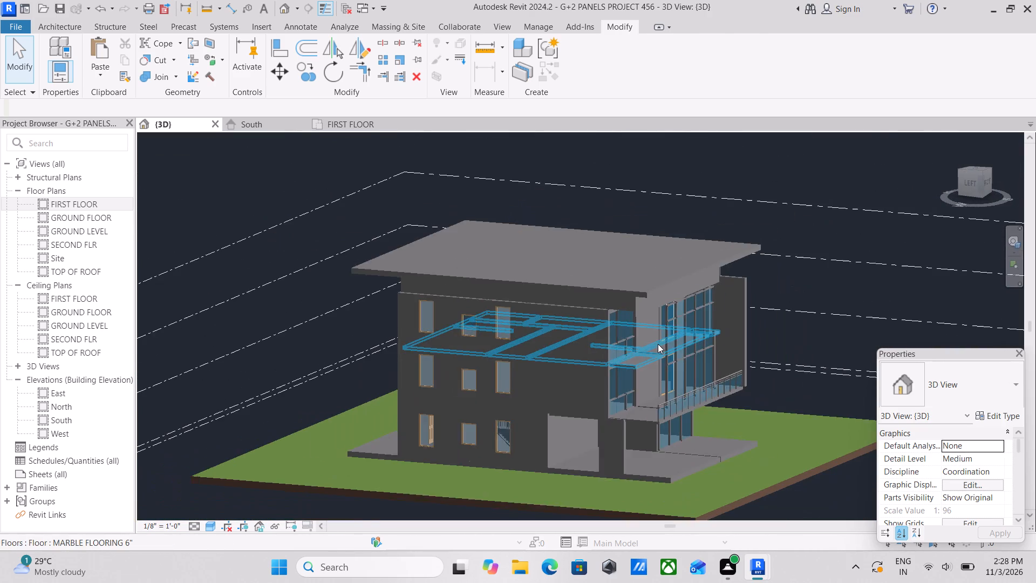
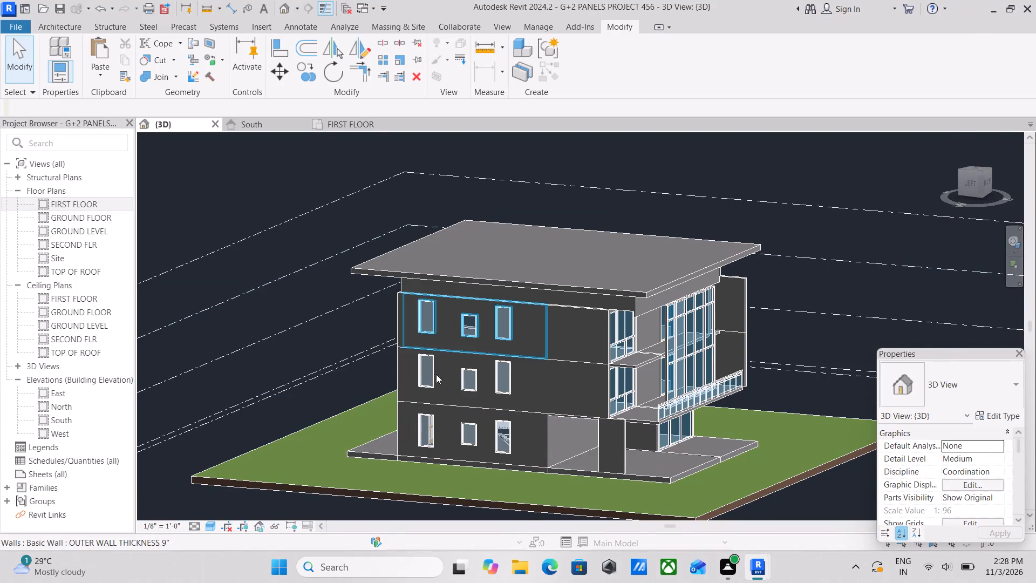
# Examine the upper balcony slabs, corner storefronts and ground-floor veranda from the side and front of the building.
pyautogui.scroll(3, 438, 378)
pyautogui.scroll(3, 651, 382)
pyautogui.scroll(1, 766, 346)
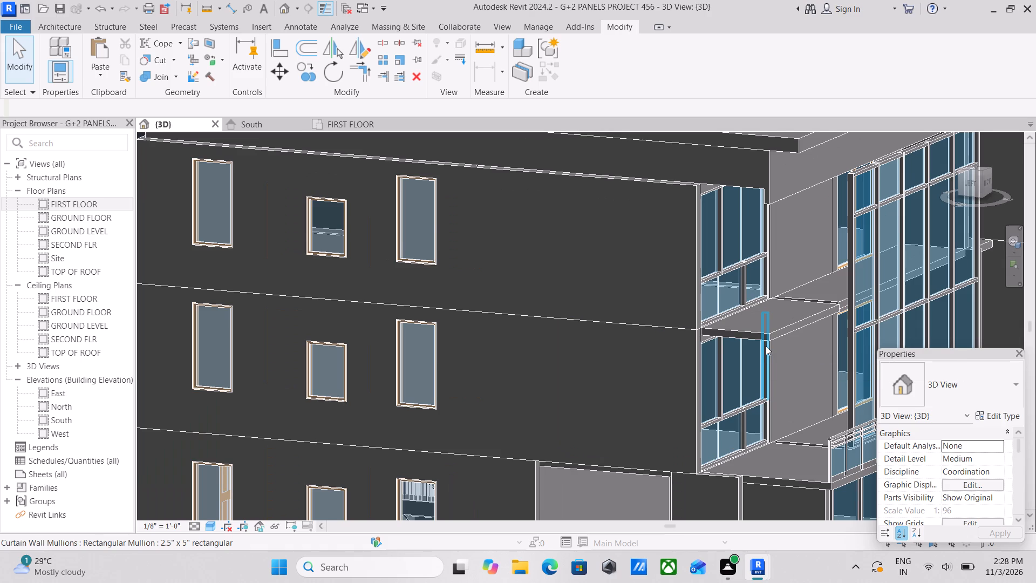
pyautogui.scroll(3, 936, 298)
pyautogui.scroll(-2, 833, 314)
pyautogui.keyDown('shift'); pyautogui.moveTo(767, 299); pyautogui.dragTo(767, 297, button='middle'); pyautogui.keyUp('shift')
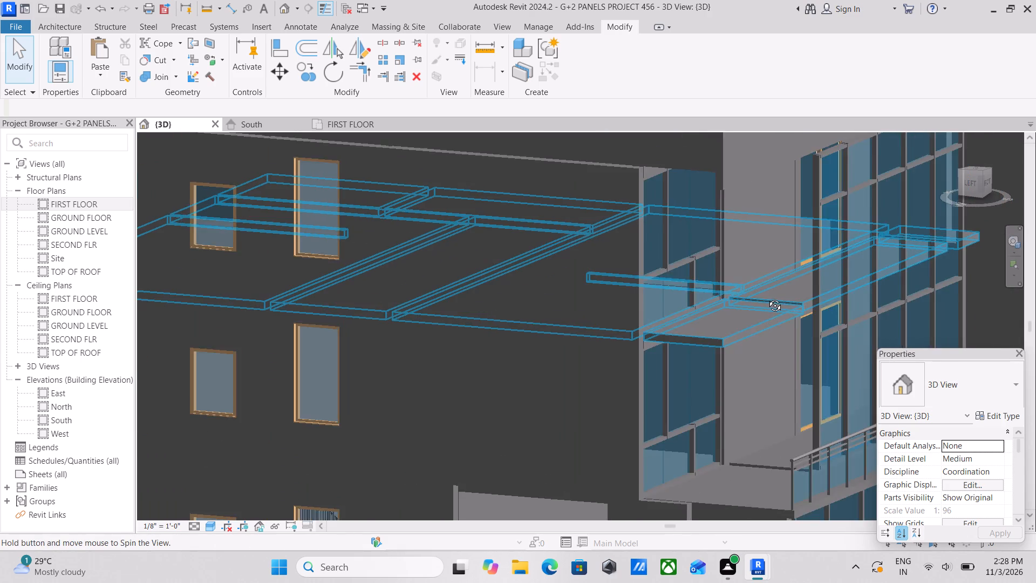
pyautogui.keyDown('shift'); pyautogui.moveTo(767, 297); pyautogui.dragTo(673, 339, button='middle'); pyautogui.keyUp('shift')
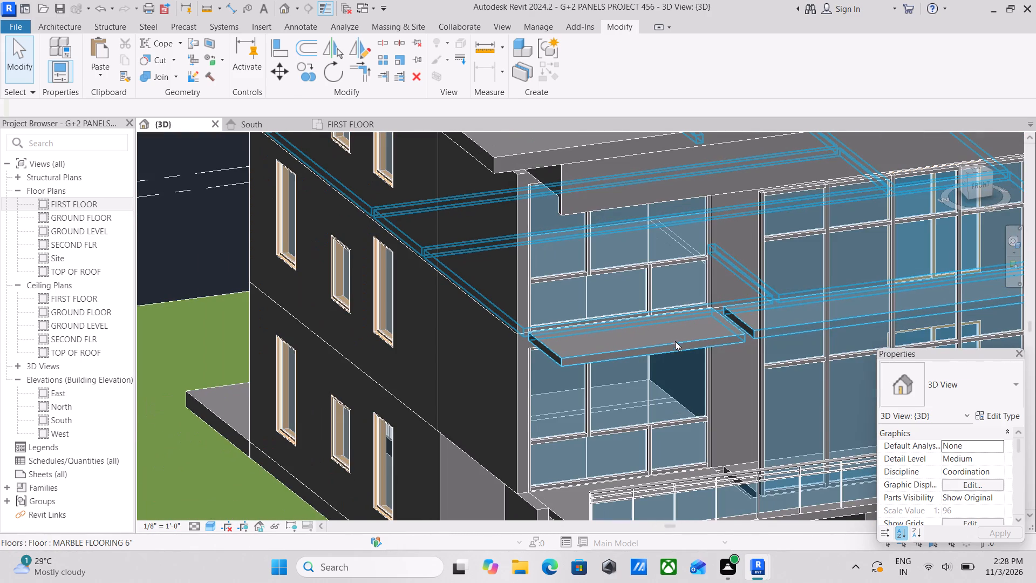
pyautogui.scroll(-2, 684, 350)
pyautogui.moveTo(684, 350); pyautogui.dragTo(681, 266, button='middle')
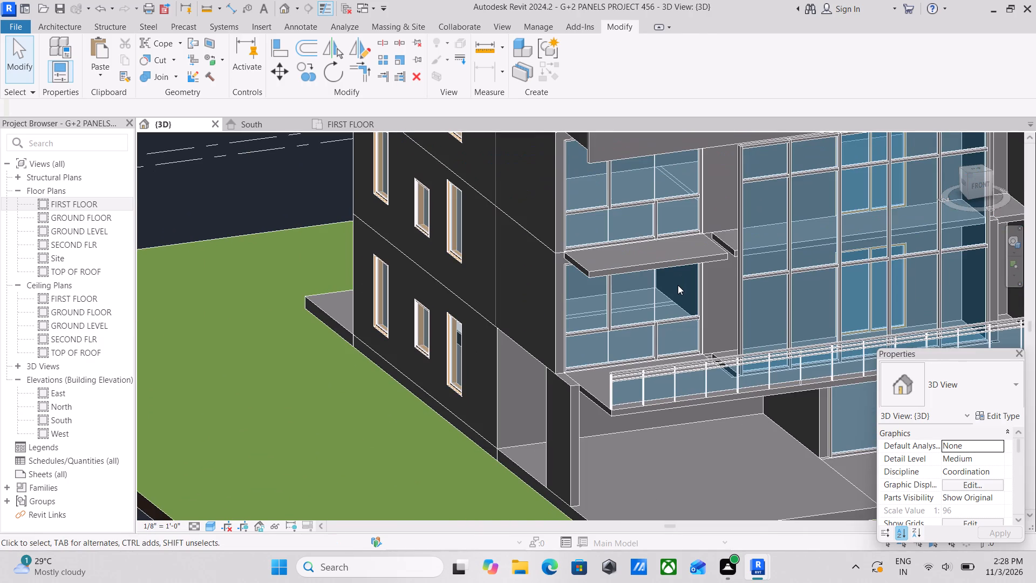
pyautogui.scroll(-1, 678, 285)
pyautogui.moveTo(676, 284); pyautogui.dragTo(681, 219, button='middle')
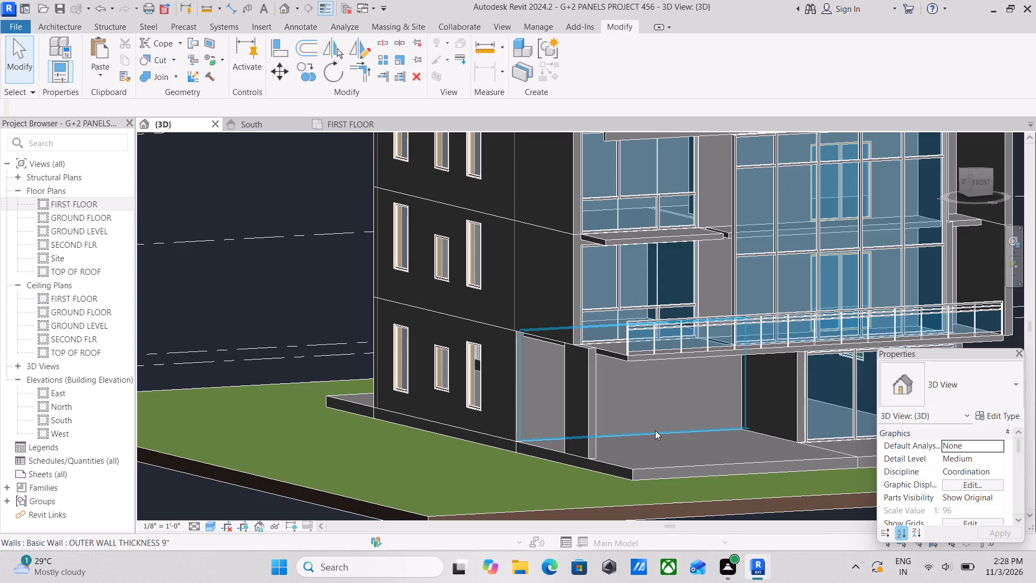
pyautogui.scroll(-3, 655, 430)
pyautogui.moveTo(655, 430); pyautogui.dragTo(662, 472, button='middle')
pyautogui.keyDown('shift'); pyautogui.scroll(-1, 698, 459); pyautogui.keyUp('shift')
pyautogui.keyDown('shift'); pyautogui.moveTo(698, 459); pyautogui.dragTo(649, 454, button='middle'); pyautogui.keyUp('shift')
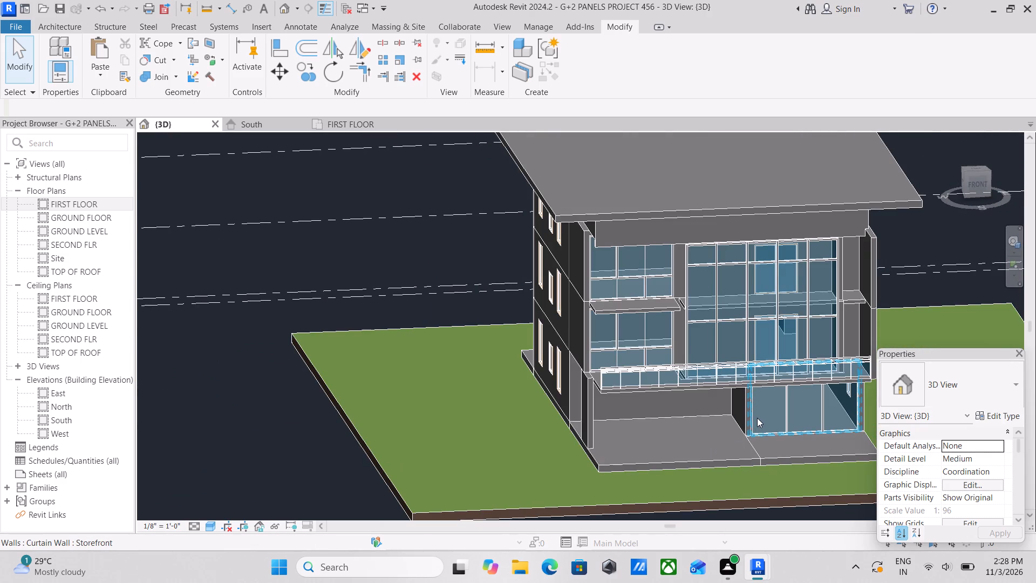
pyautogui.scroll(-1, 749, 417)
pyautogui.keyDown('shift'); pyautogui.moveTo(749, 417); pyautogui.dragTo(846, 433, button='middle'); pyautogui.keyUp('shift')
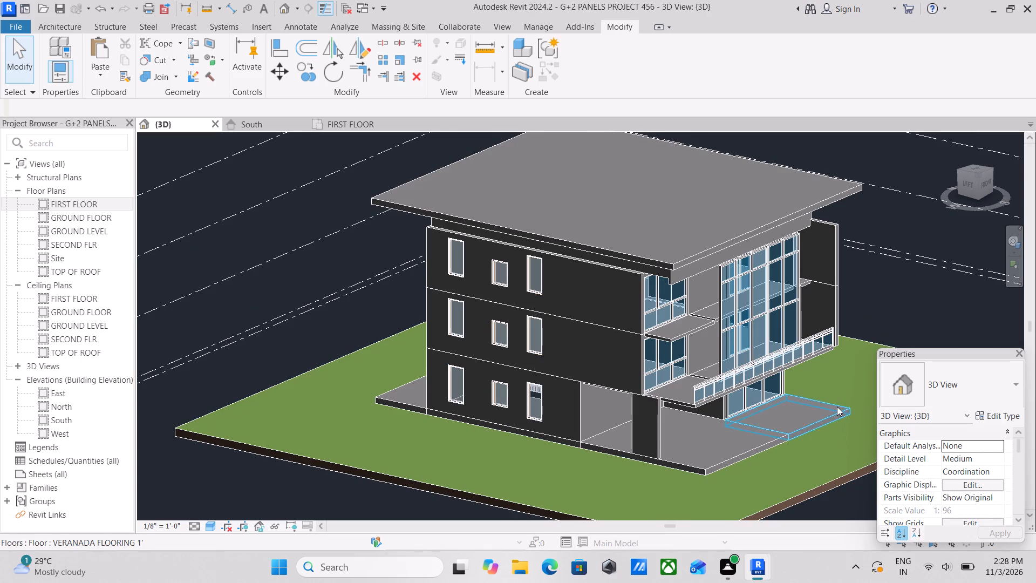
# Inspect the first-floor balcony's open corner, its slab edge and glass railing, and the veranda wall beneath it.
pyautogui.moveTo(837, 406); pyautogui.dragTo(761, 430, button='middle')
pyautogui.scroll(3, 652, 458)
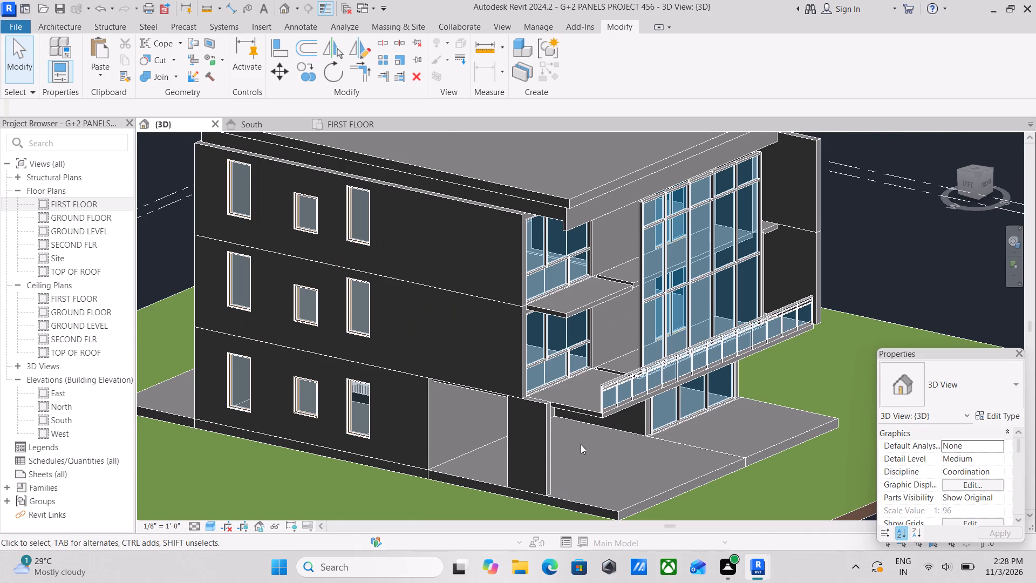
pyautogui.scroll(1, 581, 440)
pyautogui.scroll(6, 534, 384)
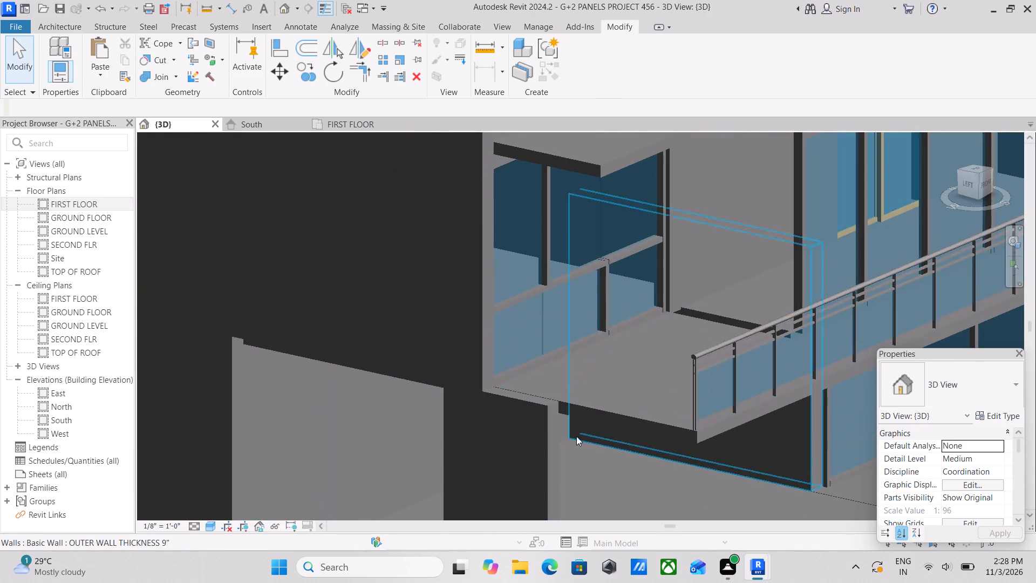
pyautogui.scroll(-3, 636, 432)
pyautogui.moveTo(633, 425); pyautogui.dragTo(616, 348, button='middle')
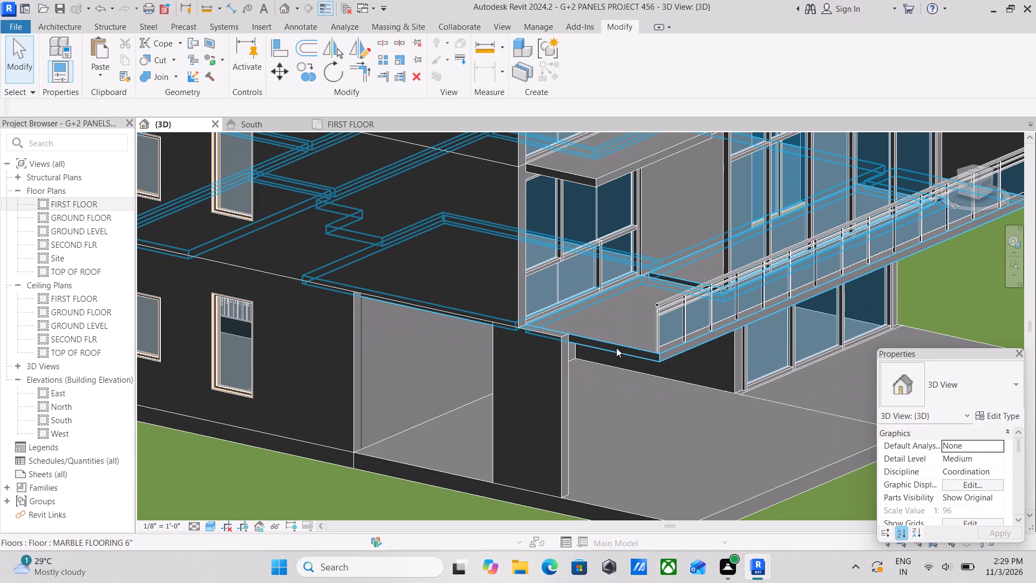
pyautogui.scroll(-3, 616, 348)
pyautogui.moveTo(616, 348); pyautogui.dragTo(732, 484, button='middle')
pyautogui.scroll(-2, 748, 361)
pyautogui.moveTo(744, 367); pyautogui.dragTo(720, 396, button='middle')
pyautogui.scroll(2, 694, 361)
pyautogui.moveTo(692, 359); pyautogui.dragTo(624, 288, button='middle')
pyautogui.scroll(1, 624, 288)
pyautogui.scroll(2, 642, 362)
pyautogui.moveTo(642, 363); pyautogui.dragTo(611, 281, button='middle')
pyautogui.scroll(2, 611, 281)
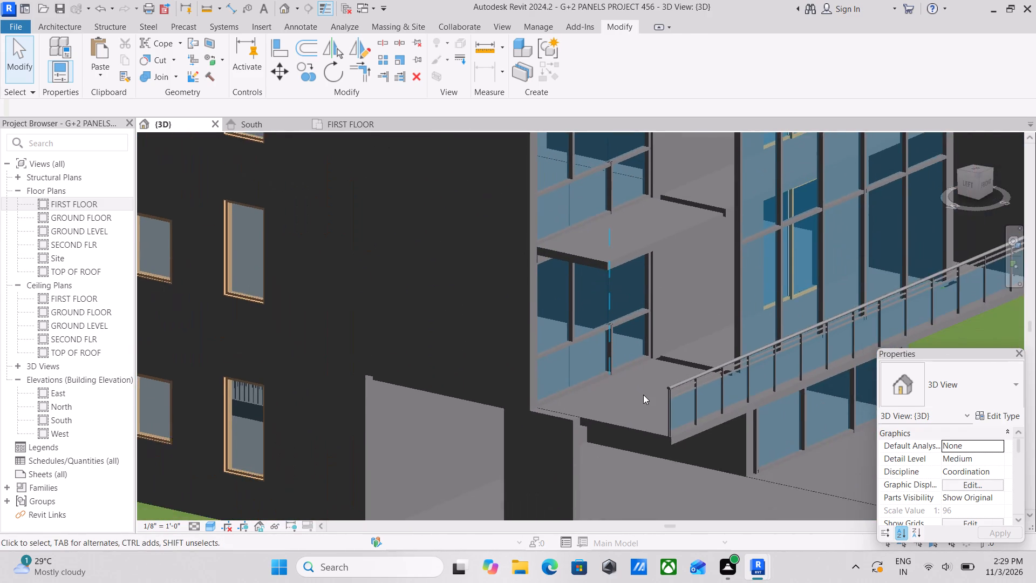
pyautogui.scroll(1, 643, 395)
pyautogui.scroll(-2, 644, 387)
pyautogui.moveTo(639, 377); pyautogui.dragTo(626, 346, button='middle')
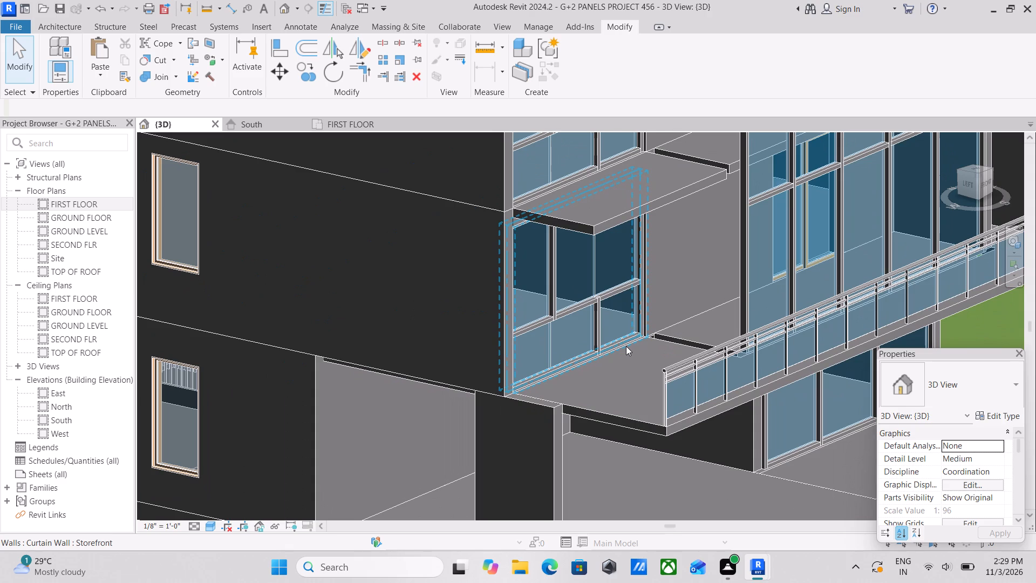
pyautogui.scroll(-2, 656, 345)
pyautogui.moveTo(656, 345); pyautogui.dragTo(651, 294, button='middle')
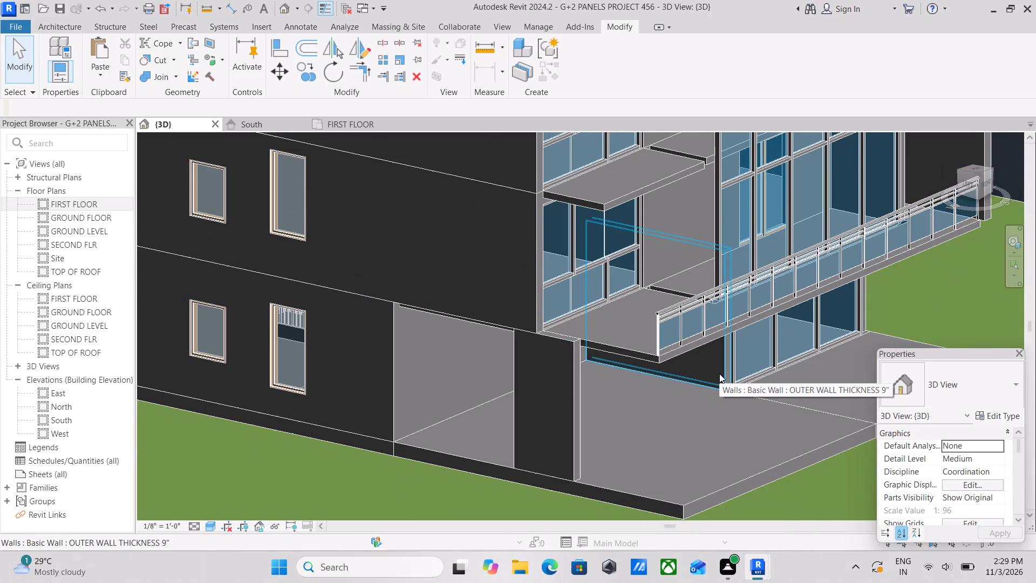
pyautogui.moveTo(752, 397); pyautogui.dragTo(635, 341, button='middle')
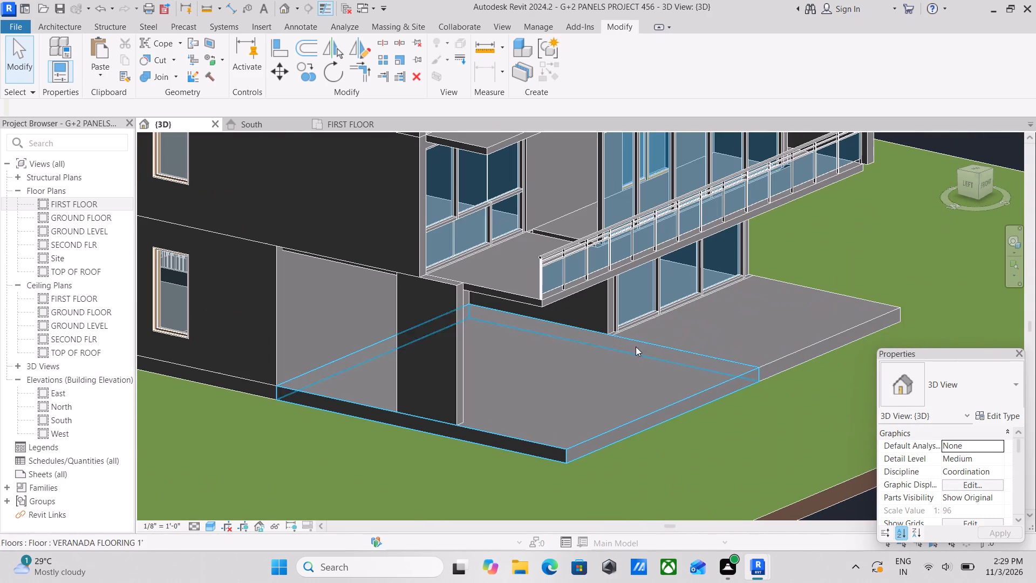
pyautogui.moveTo(642, 356); pyautogui.dragTo(680, 408, button='middle')
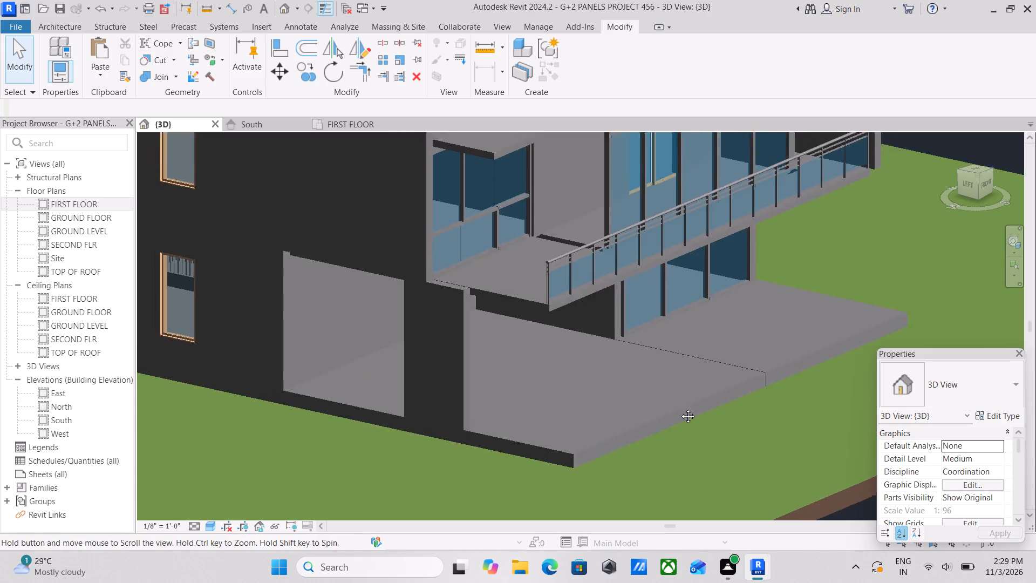
pyautogui.moveTo(680, 408); pyautogui.dragTo(703, 463, button='middle')
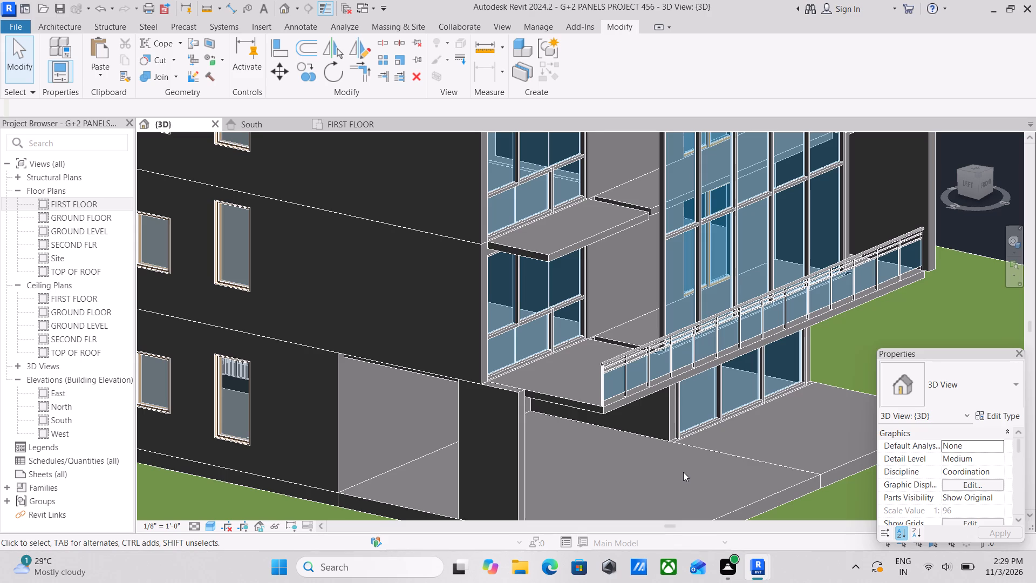
# Review the whole building's side and front facades together with the veranda floor from several angles.
pyautogui.scroll(-3, 663, 358)
pyautogui.moveTo(639, 399); pyautogui.dragTo(646, 356, button='middle')
pyautogui.scroll(-1, 639, 395)
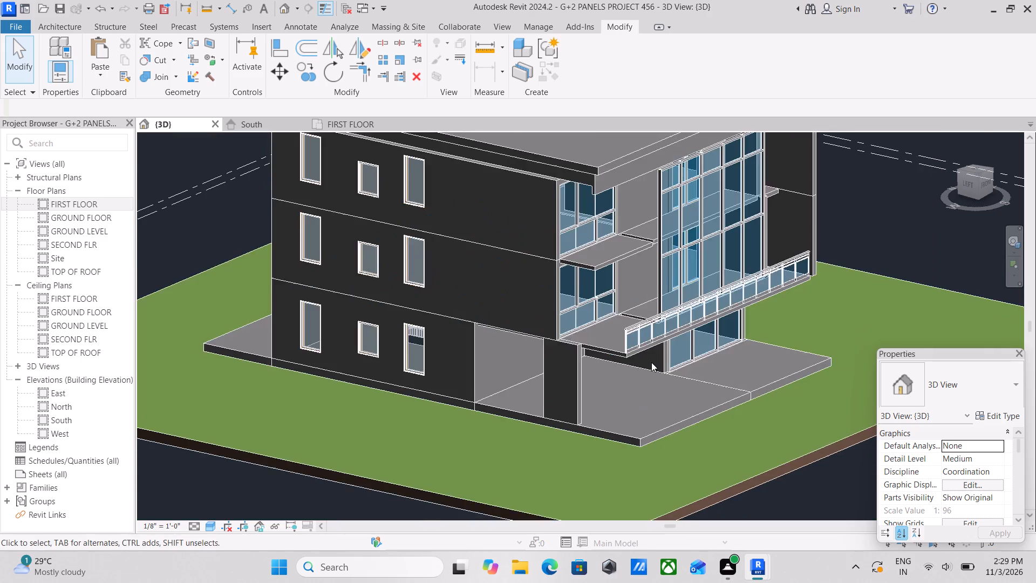
pyautogui.scroll(-1, 651, 362)
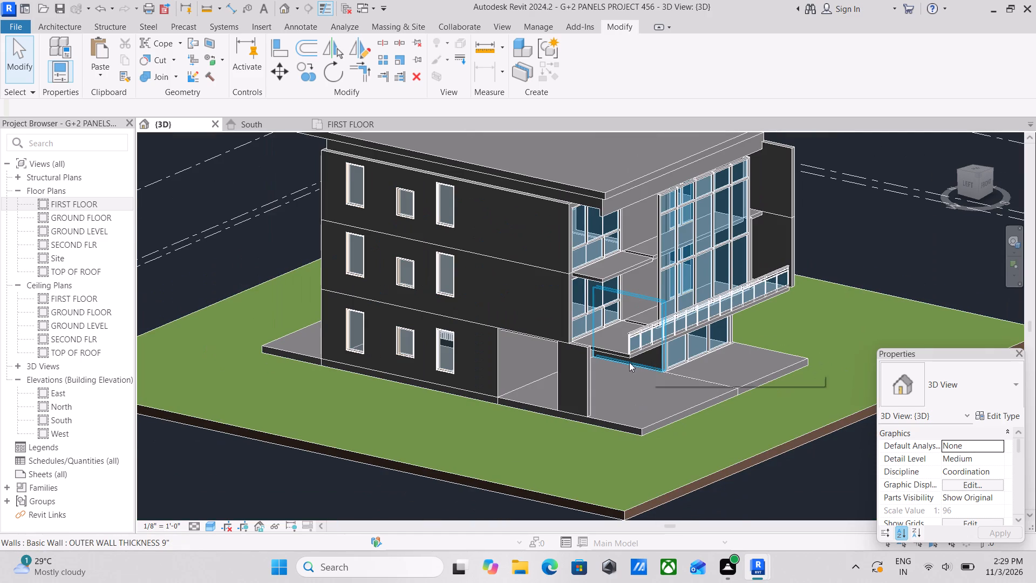
pyautogui.scroll(2, 623, 370)
pyautogui.scroll(-1, 621, 401)
pyautogui.keyDown('shift'); pyautogui.moveTo(630, 401); pyautogui.dragTo(656, 480, button='middle'); pyautogui.keyUp('shift')
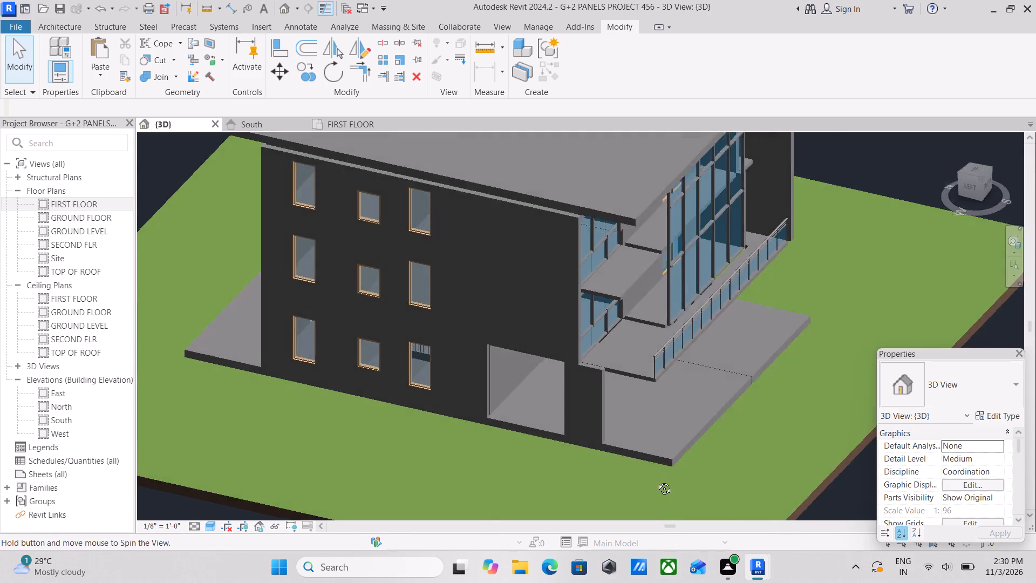
pyautogui.keyDown('shift'); pyautogui.moveTo(656, 480); pyautogui.dragTo(657, 483, button='middle'); pyautogui.keyUp('shift')
pyautogui.keyDown('shift'); pyautogui.moveTo(672, 453); pyautogui.dragTo(594, 363, button='middle'); pyautogui.keyUp('shift')
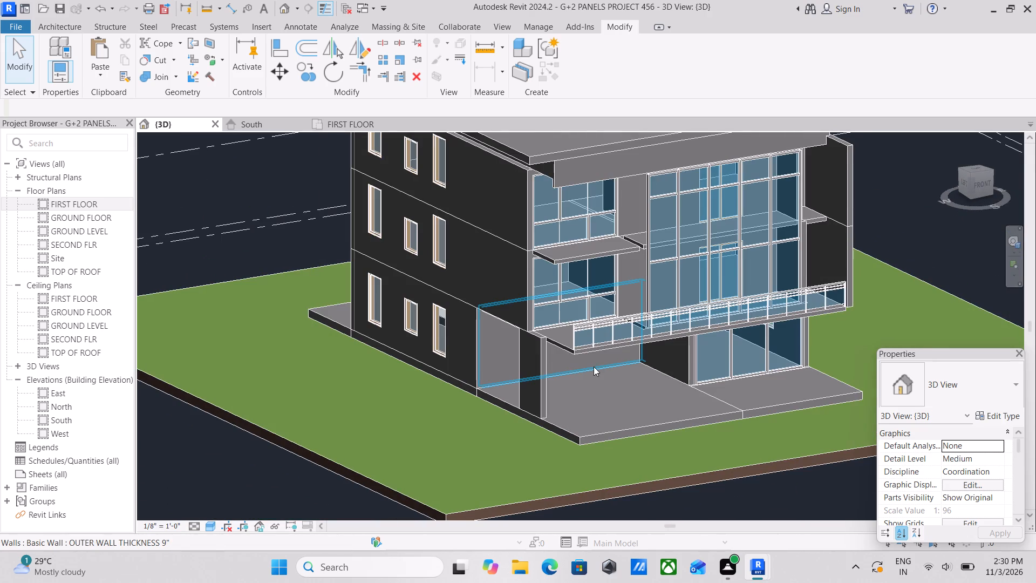
pyautogui.keyDown('shift'); pyautogui.moveTo(594, 367); pyautogui.dragTo(652, 388, button='middle'); pyautogui.keyUp('shift')
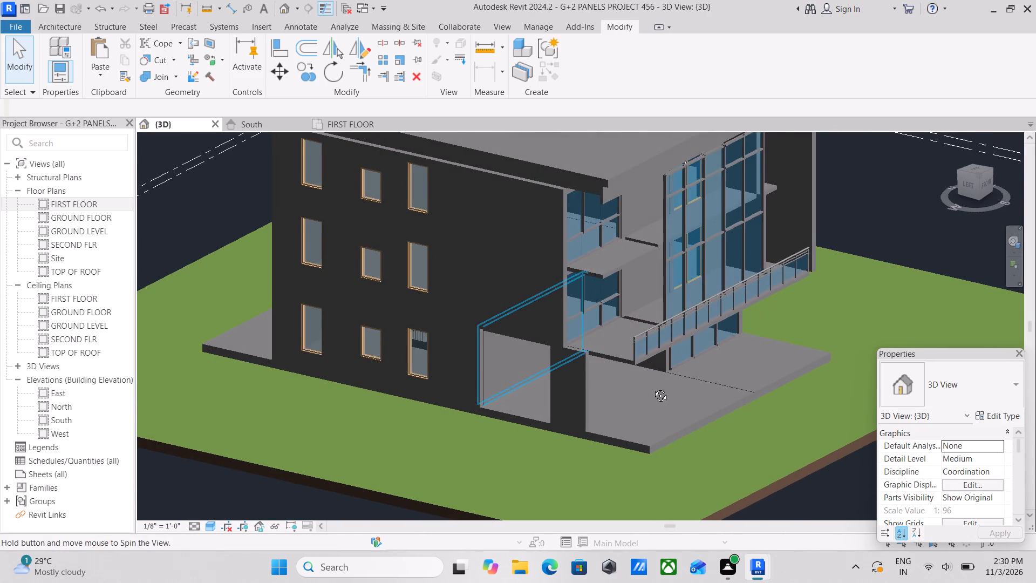
pyautogui.keyDown('shift'); pyautogui.moveTo(652, 388); pyautogui.dragTo(663, 394, button='middle'); pyautogui.keyUp('shift')
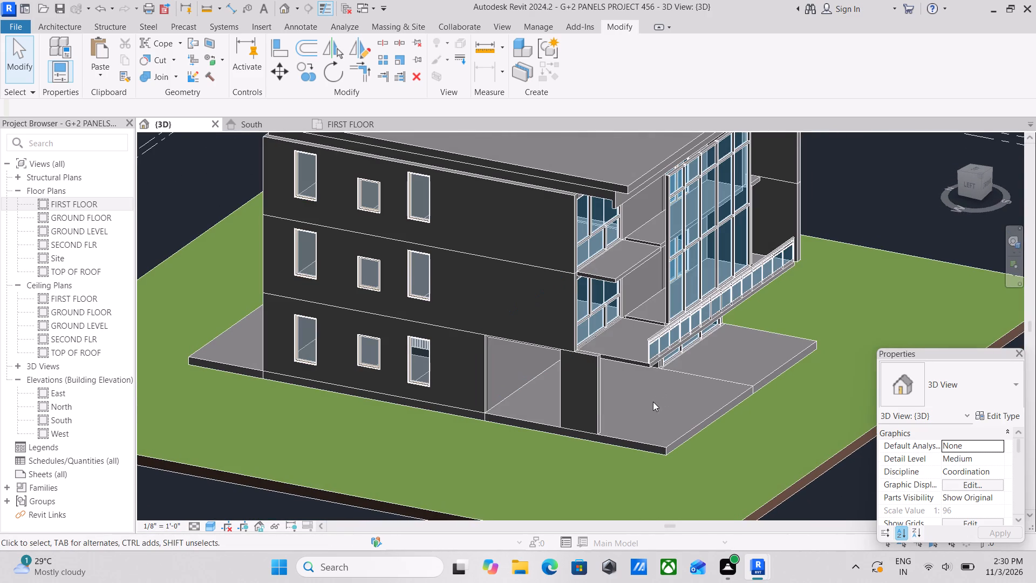
# Examine the ground-floor corner storefront, the veranda and the overhanging first-floor balcony from the building's front right corner.
pyautogui.keyDown('shift'); pyautogui.moveTo(643, 403); pyautogui.dragTo(427, 351, button='middle'); pyautogui.keyUp('shift')
pyautogui.keyDown('shift'); pyautogui.moveTo(692, 384); pyautogui.dragTo(643, 383, button='middle'); pyautogui.keyUp('shift')
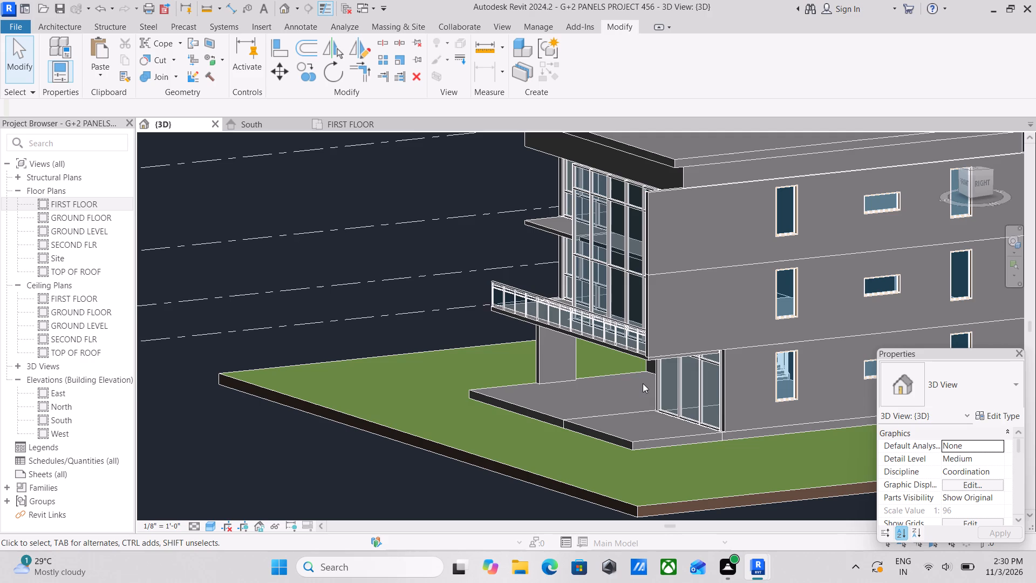
pyautogui.scroll(3, 694, 371)
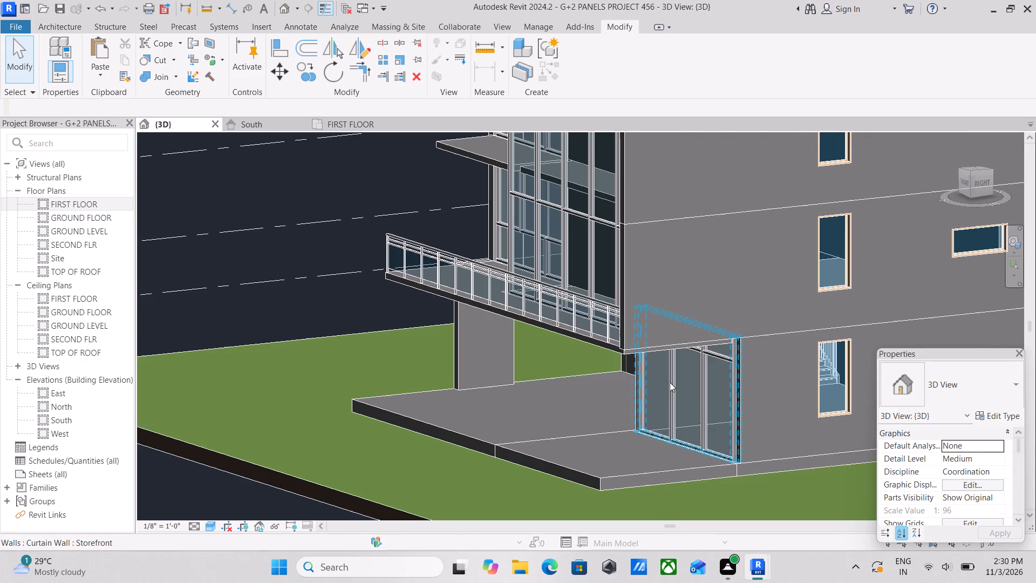
pyautogui.scroll(2, 670, 382)
pyautogui.scroll(-2, 670, 382)
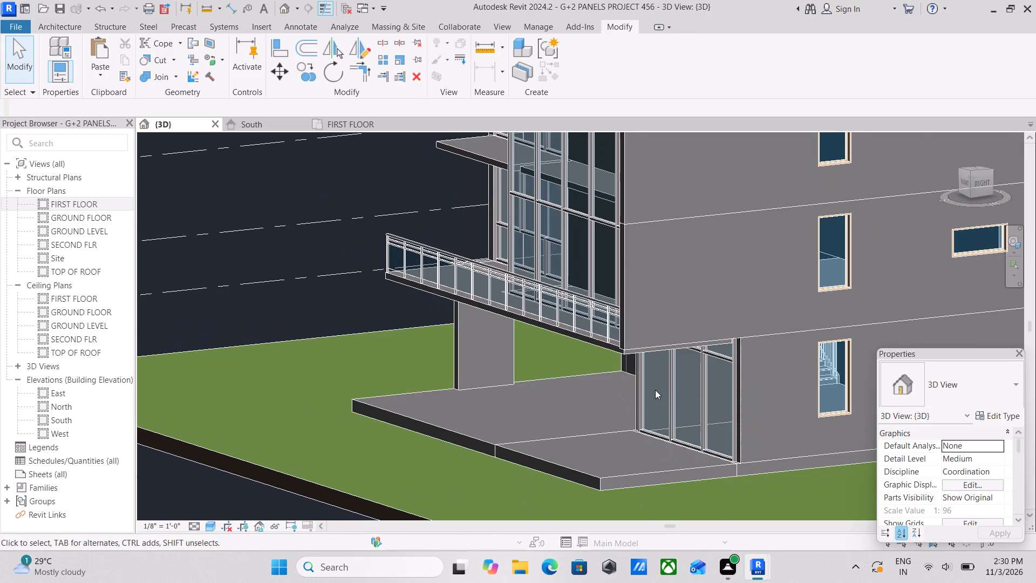
pyautogui.scroll(-1, 656, 392)
pyautogui.moveTo(657, 393); pyautogui.dragTo(684, 382, button='middle')
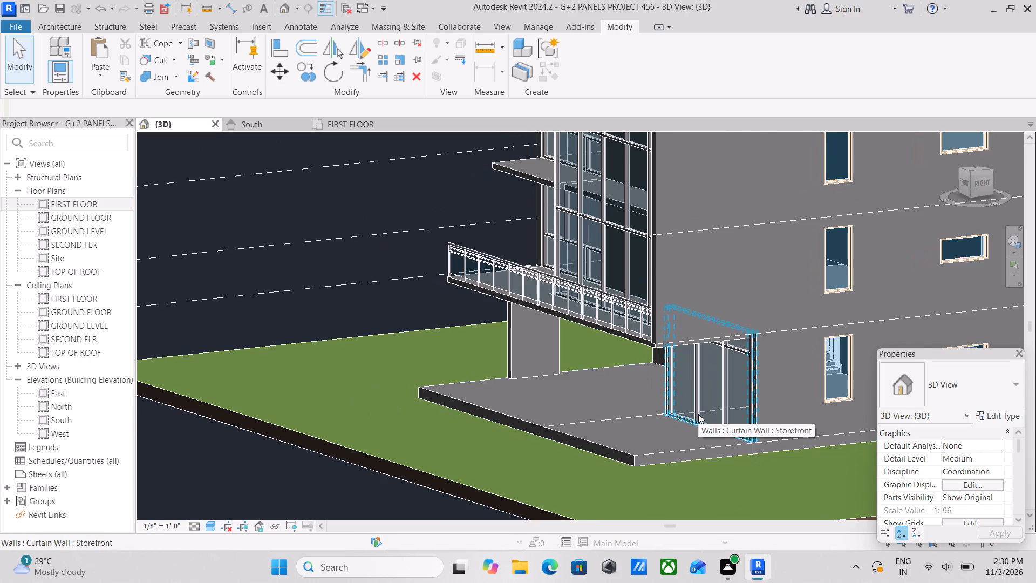
pyautogui.scroll(-2, 698, 414)
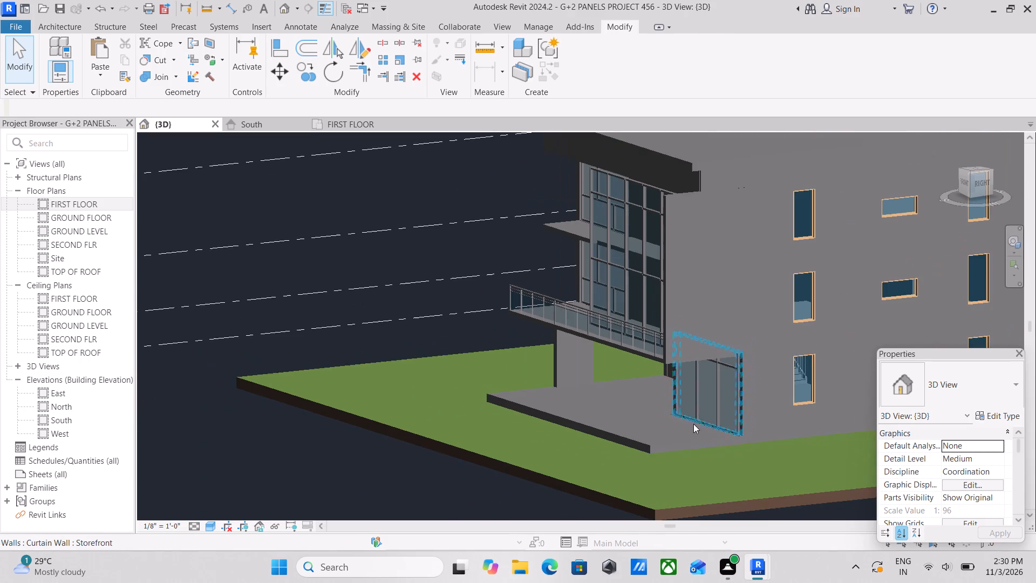
pyautogui.keyDown('shift'); pyautogui.moveTo(662, 405); pyautogui.dragTo(680, 414, button='middle'); pyautogui.keyUp('shift')
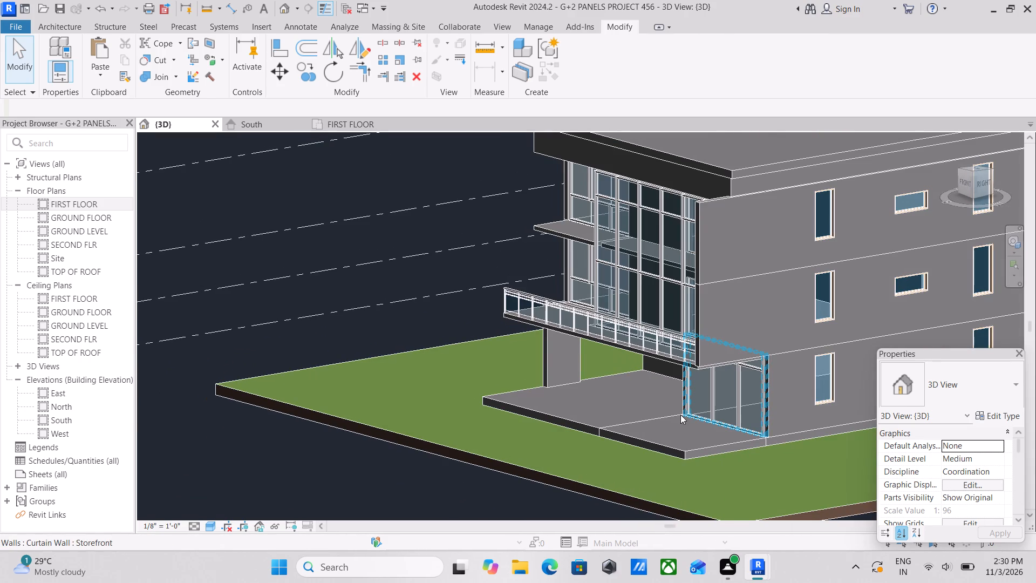
pyautogui.keyDown('shift'); pyautogui.moveTo(682, 423); pyautogui.dragTo(685, 423, button='middle'); pyautogui.keyUp('shift')
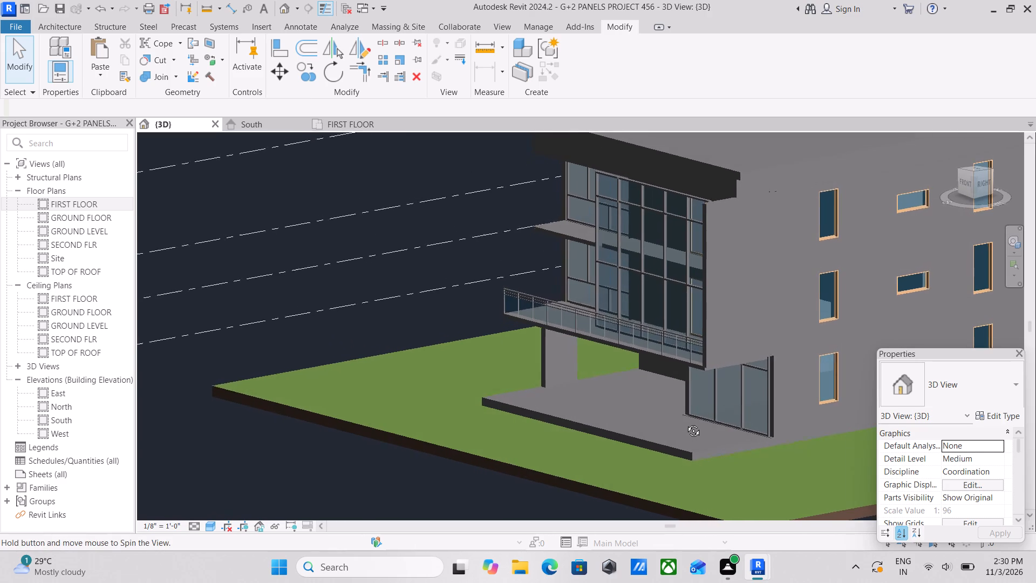
pyautogui.keyDown('shift'); pyautogui.moveTo(685, 423); pyautogui.dragTo(748, 437, button='middle'); pyautogui.keyUp('shift')
# Inspect the first-floor balcony's railing end and slab edge above the ground-floor storefront from the front.
pyautogui.scroll(3, 773, 394)
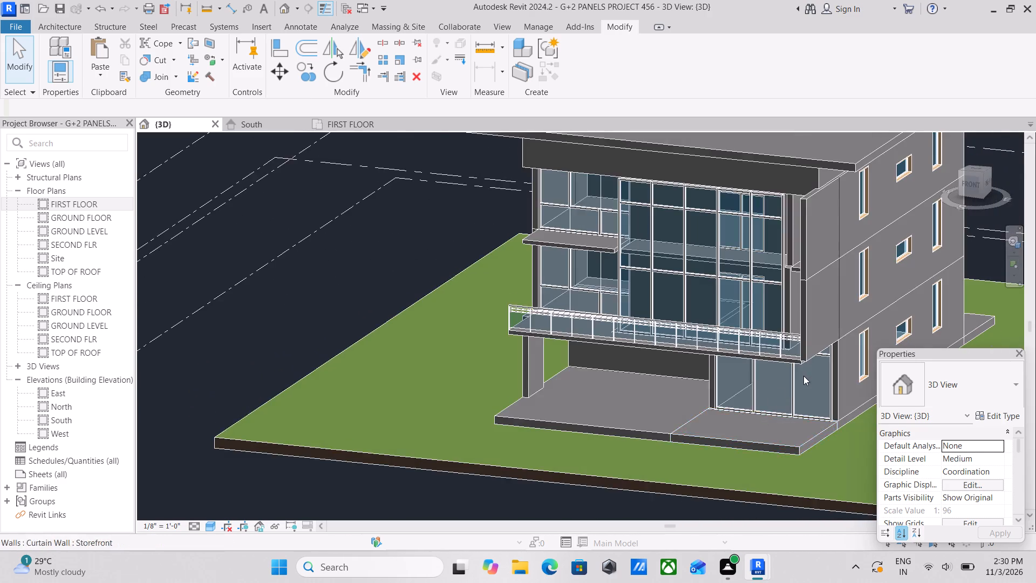
pyautogui.scroll(7, 803, 376)
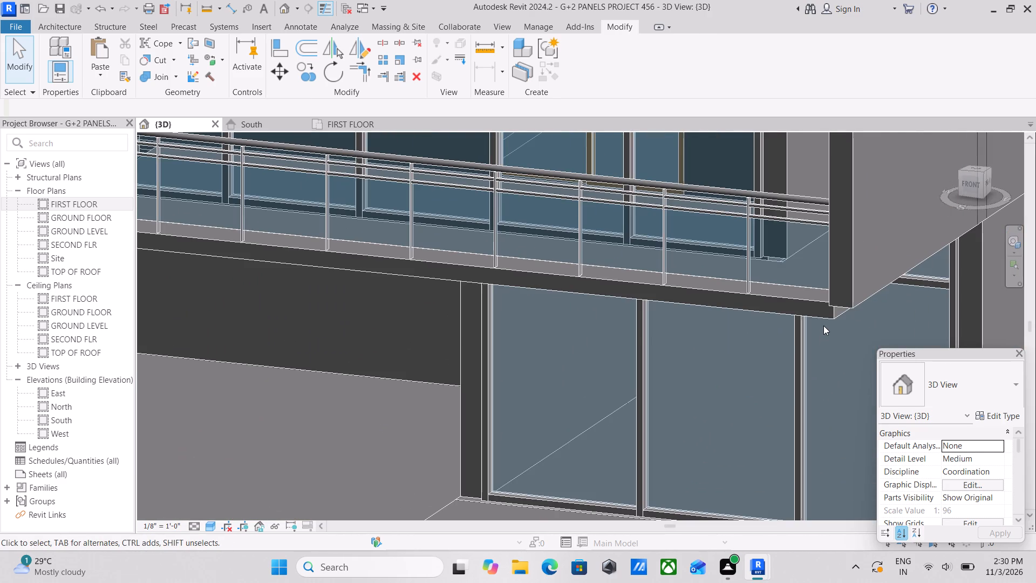
pyautogui.scroll(-2, 824, 326)
pyautogui.keyDown('shift'); pyautogui.moveTo(828, 330); pyautogui.dragTo(823, 326, button='middle'); pyautogui.keyUp('shift')
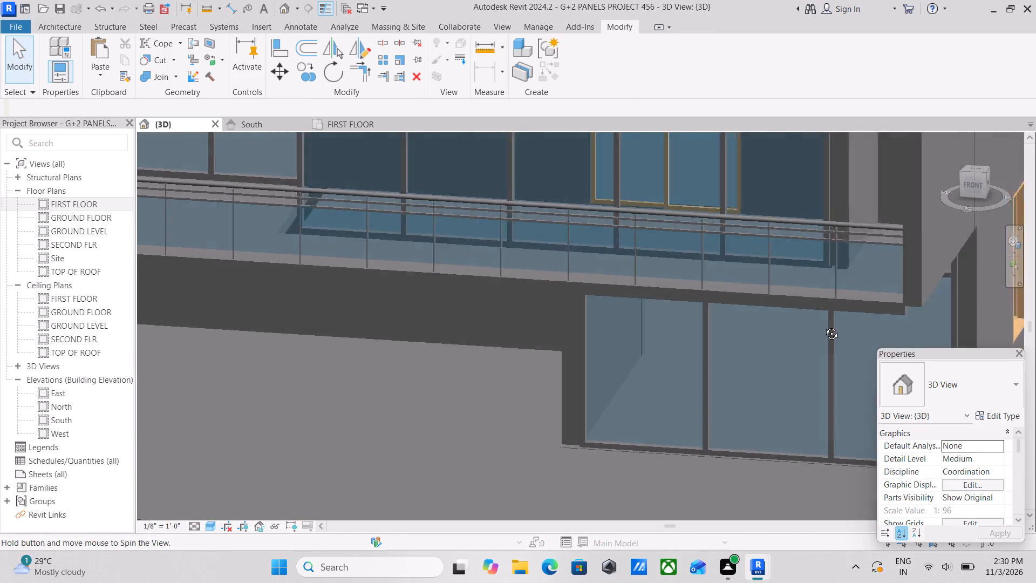
pyautogui.keyDown('shift'); pyautogui.moveTo(823, 326); pyautogui.dragTo(812, 316, button='middle'); pyautogui.keyUp('shift')
pyautogui.scroll(-6, 817, 317)
pyautogui.moveTo(819, 318); pyautogui.dragTo(851, 338, button='middle')
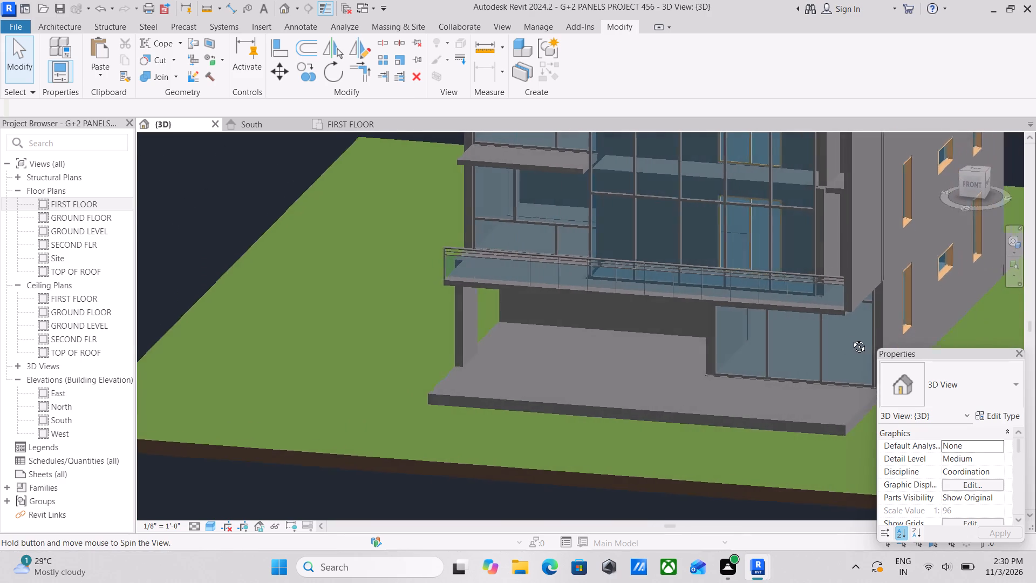
pyautogui.moveTo(851, 338); pyautogui.dragTo(853, 339, button='middle')
pyautogui.keyDown('shift'); pyautogui.moveTo(842, 353); pyautogui.dragTo(852, 340, button='middle'); pyautogui.keyUp('shift')
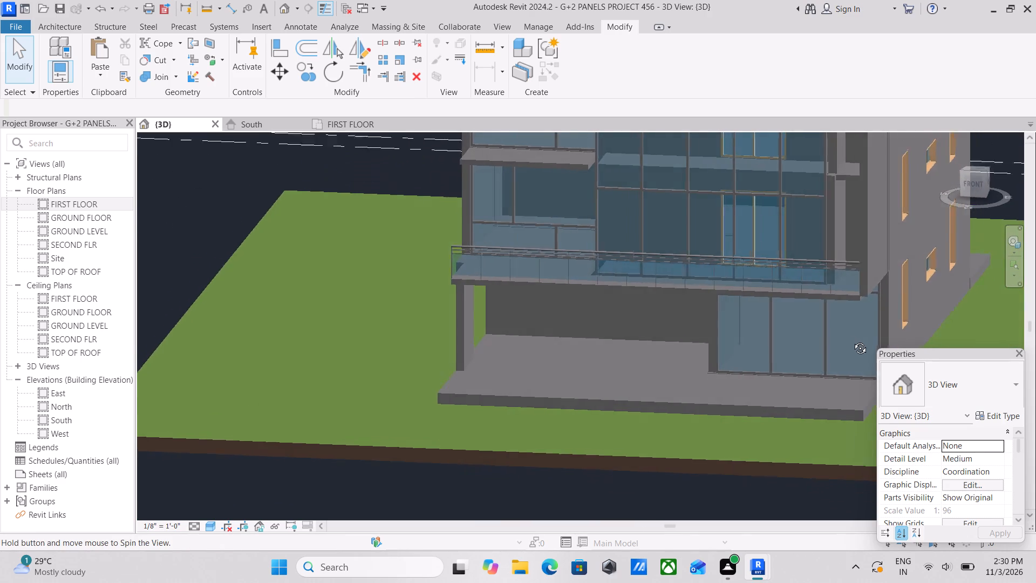
pyautogui.keyDown('shift'); pyautogui.moveTo(852, 340); pyautogui.dragTo(853, 342, button='middle'); pyautogui.keyUp('shift')
pyautogui.scroll(-1, 853, 342)
# Examine the right side facade where the upper-floor outer walls project past the ground-floor storefront beside the balcony railing.
pyautogui.keyDown('shift'); pyautogui.moveTo(840, 342); pyautogui.dragTo(728, 299, button='middle'); pyautogui.keyUp('shift')
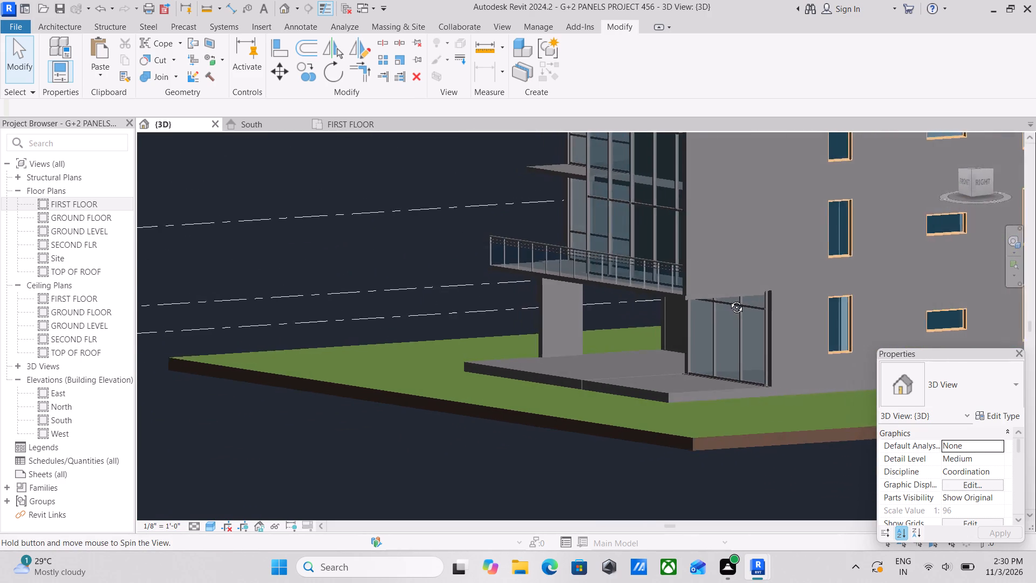
pyautogui.keyDown('shift'); pyautogui.moveTo(728, 299); pyautogui.dragTo(662, 295, button='middle'); pyautogui.keyUp('shift')
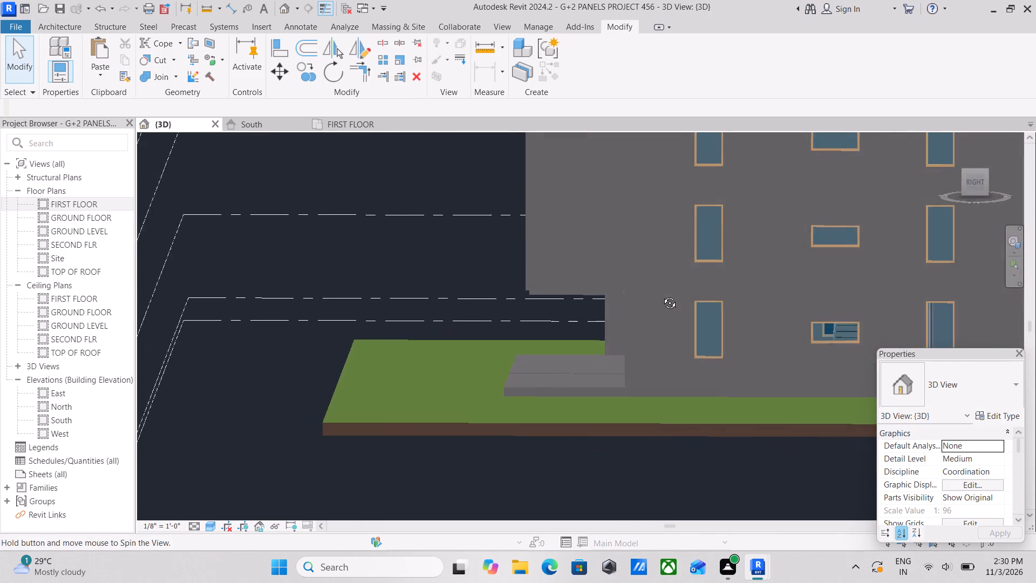
pyautogui.keyDown('shift'); pyautogui.moveTo(662, 295); pyautogui.dragTo(671, 295, button='middle'); pyautogui.keyUp('shift')
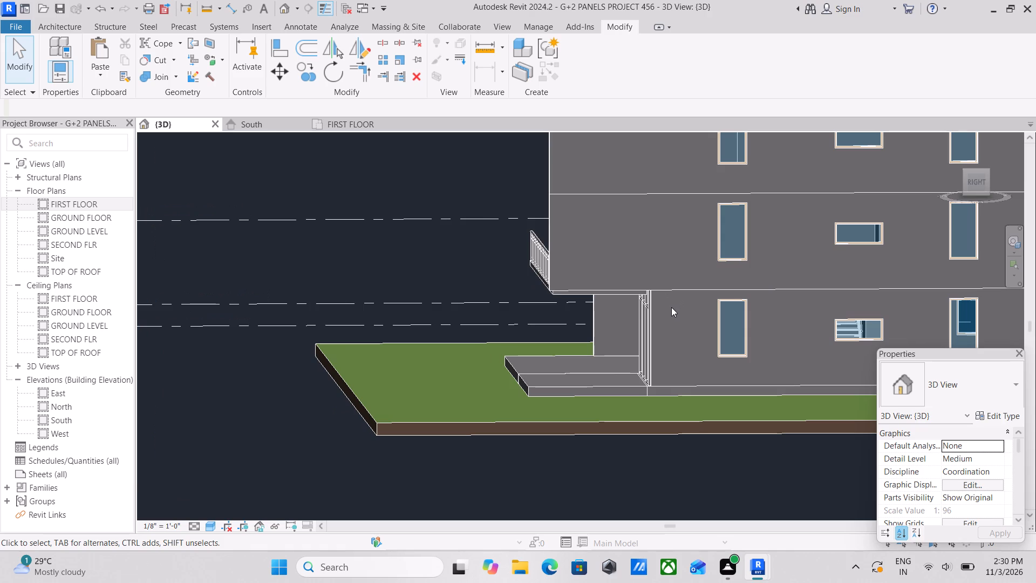
pyautogui.scroll(-2, 671, 307)
pyautogui.keyDown('shift'); pyautogui.moveTo(662, 300); pyautogui.dragTo(725, 335, button='middle'); pyautogui.keyUp('shift')
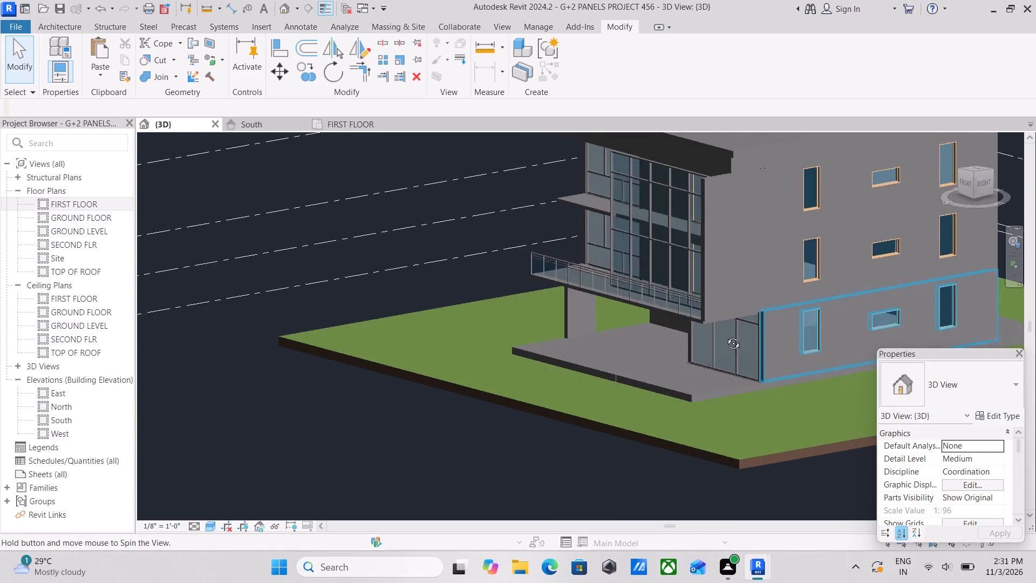
pyautogui.keyDown('shift'); pyautogui.moveTo(725, 335); pyautogui.dragTo(689, 324, button='middle'); pyautogui.keyUp('shift')
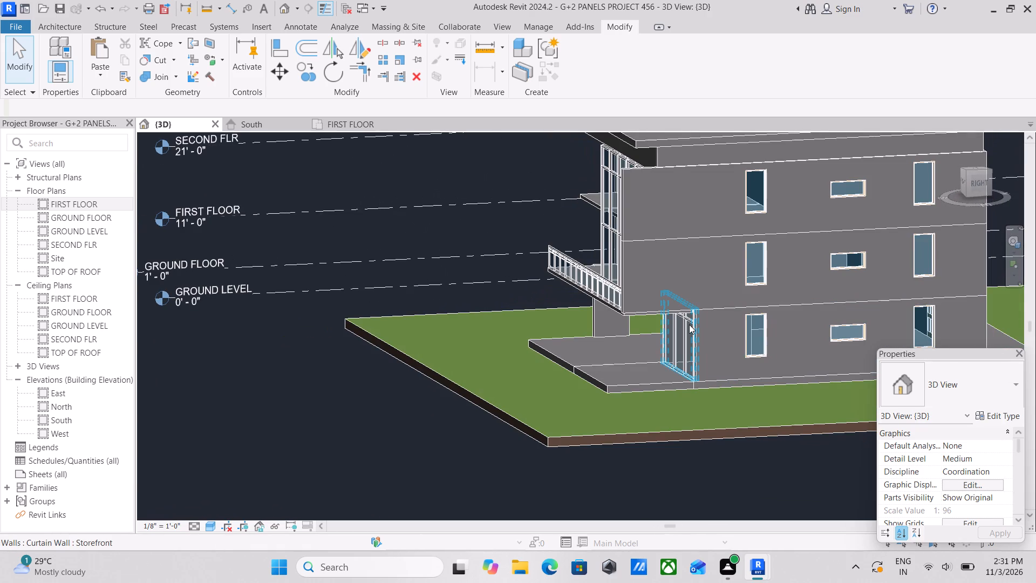
pyautogui.moveTo(686, 315); pyautogui.dragTo(724, 354, button='middle')
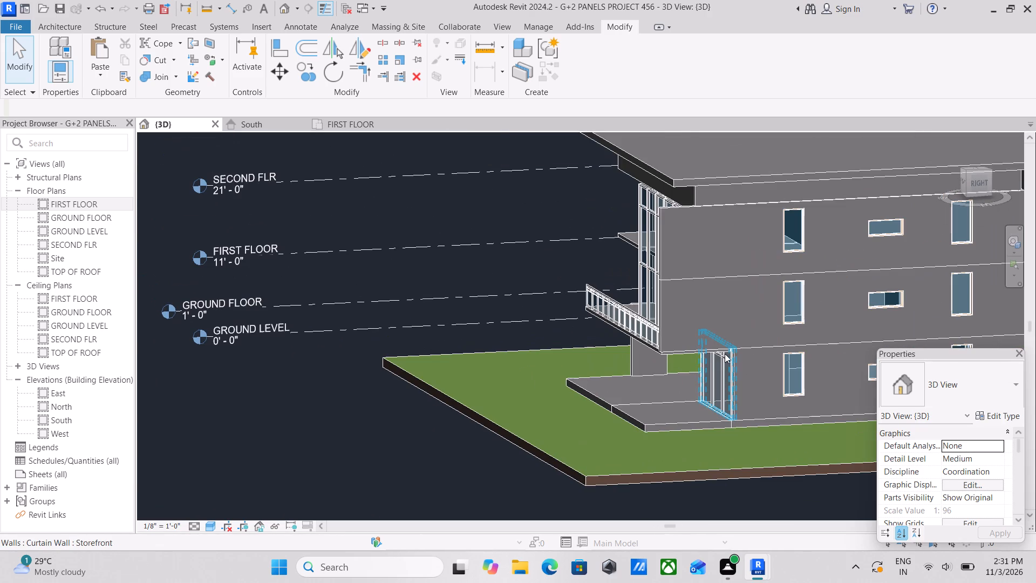
pyautogui.scroll(2, 683, 334)
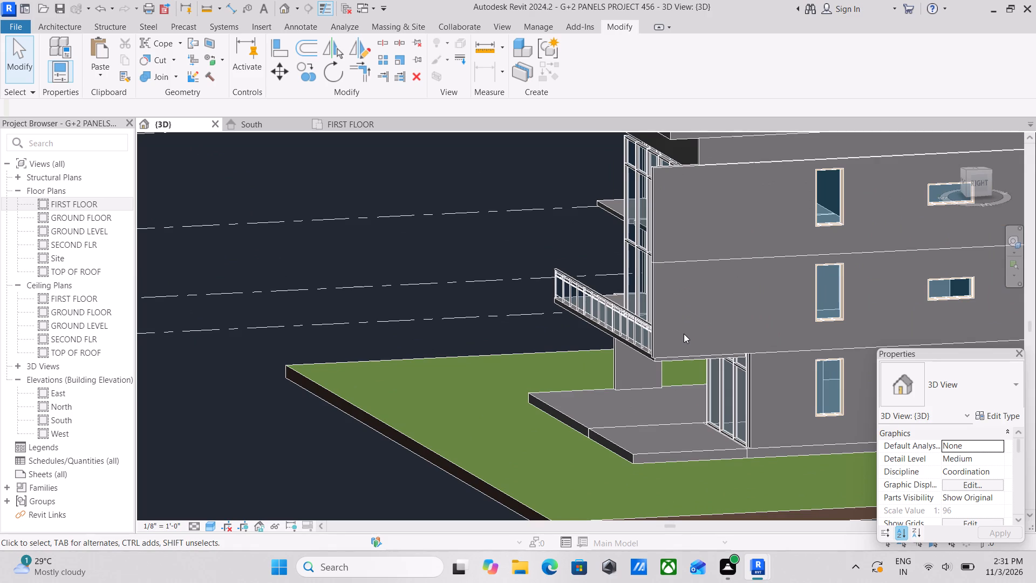
pyautogui.scroll(3, 645, 337)
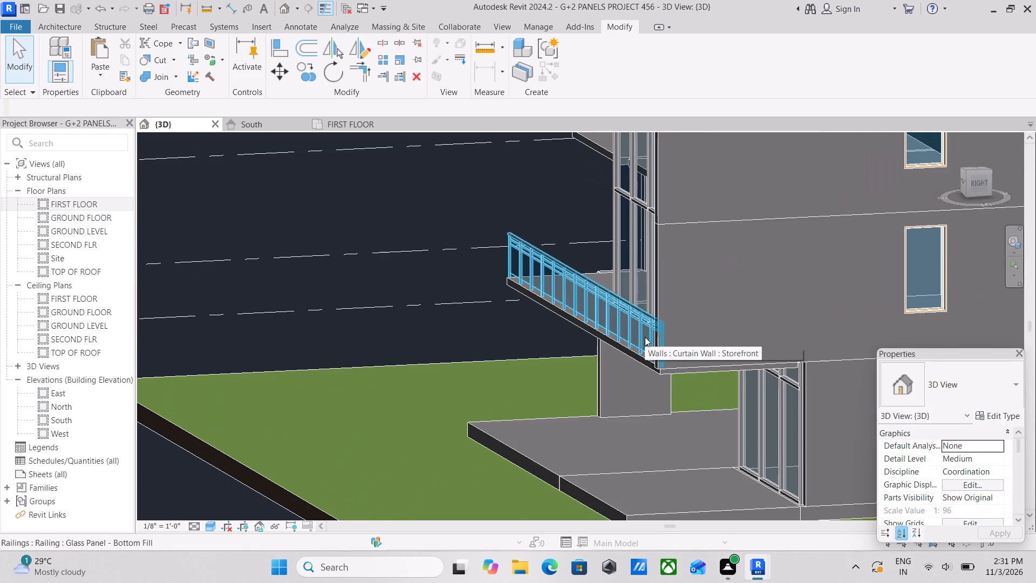
pyautogui.scroll(-2, 669, 345)
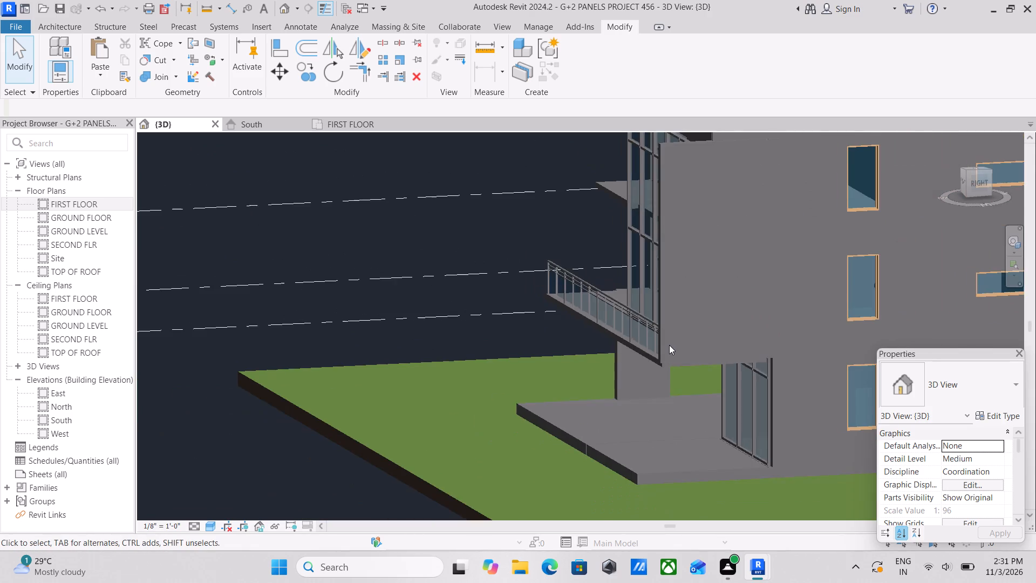
pyautogui.scroll(-2, 669, 345)
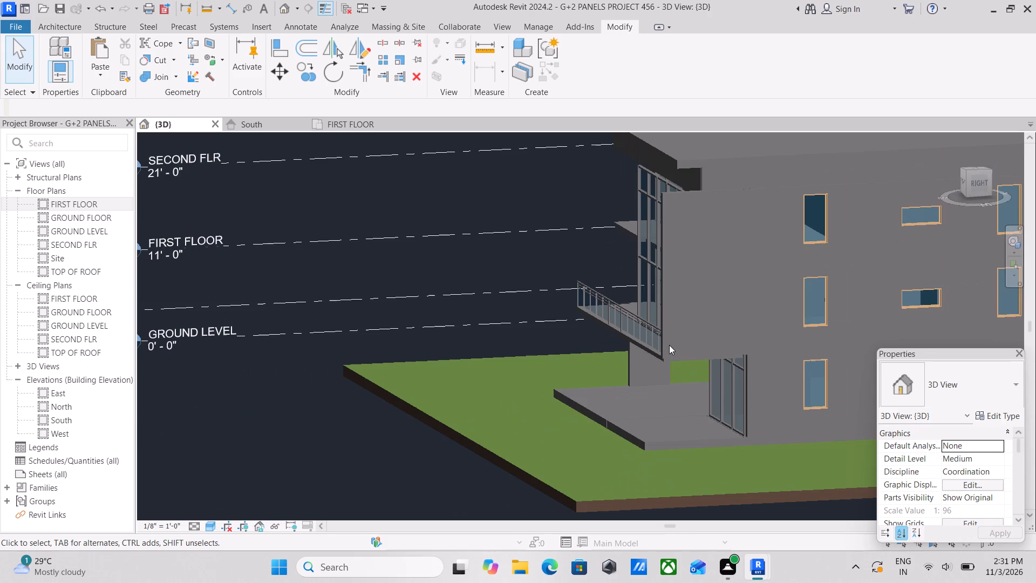
# Compare the projecting side walls with the balcony and corner storefront from the front corner and the right side.
pyautogui.keyDown('shift'); pyautogui.moveTo(669, 345); pyautogui.dragTo(690, 344, button='middle'); pyautogui.keyUp('shift')
pyautogui.scroll(2, 715, 398)
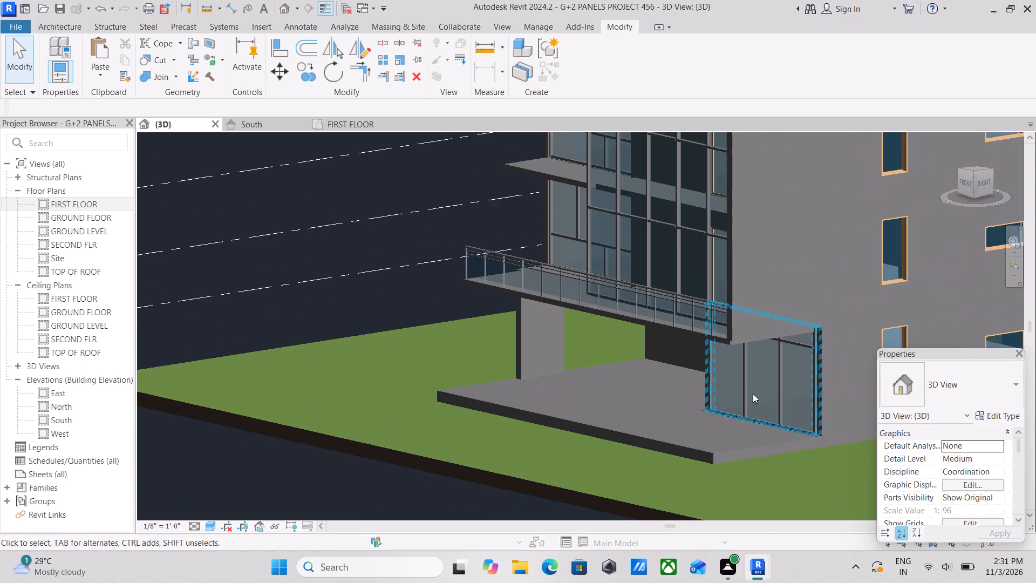
pyautogui.moveTo(753, 393); pyautogui.dragTo(687, 376, button='middle')
pyautogui.keyDown('shift'); pyautogui.scroll(1, 689, 376); pyautogui.keyUp('shift')
pyautogui.scroll(-2, 699, 381)
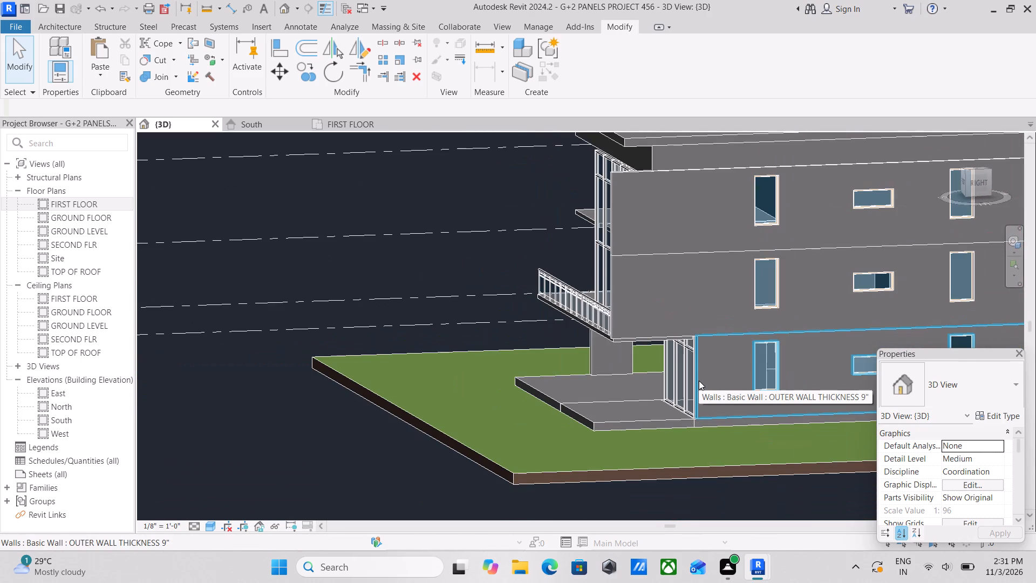
pyautogui.scroll(-1, 699, 381)
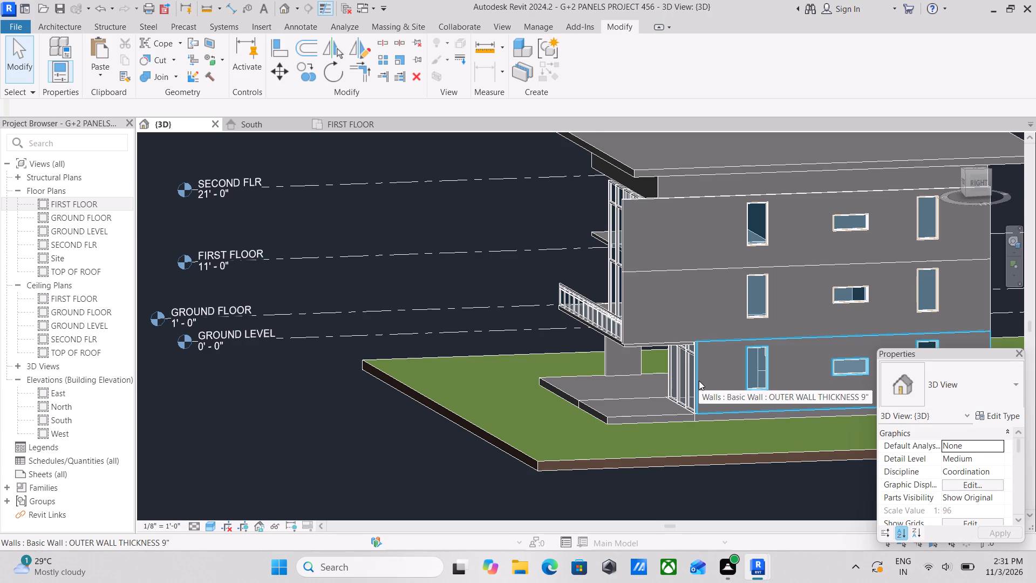
pyautogui.scroll(-1, 699, 381)
pyautogui.moveTo(705, 384); pyautogui.dragTo(724, 398, button='middle')
# Shorten the first-floor 9" outer wall on the right side, pulling its front end back from the balcony slab edge toward the storefront.
pyautogui.scroll(1, 612, 401)
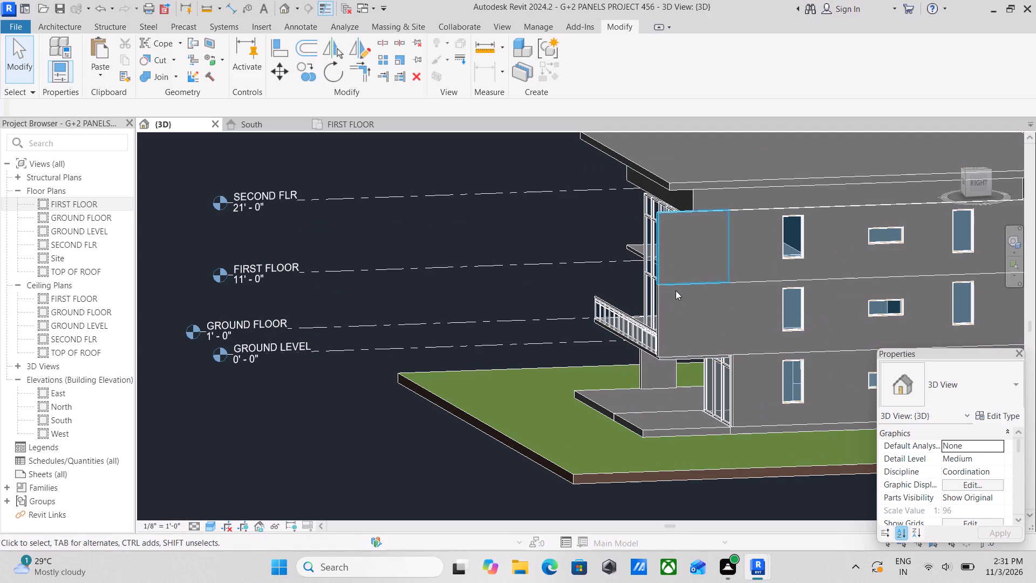
pyautogui.scroll(2, 664, 307)
pyautogui.click(663, 317)
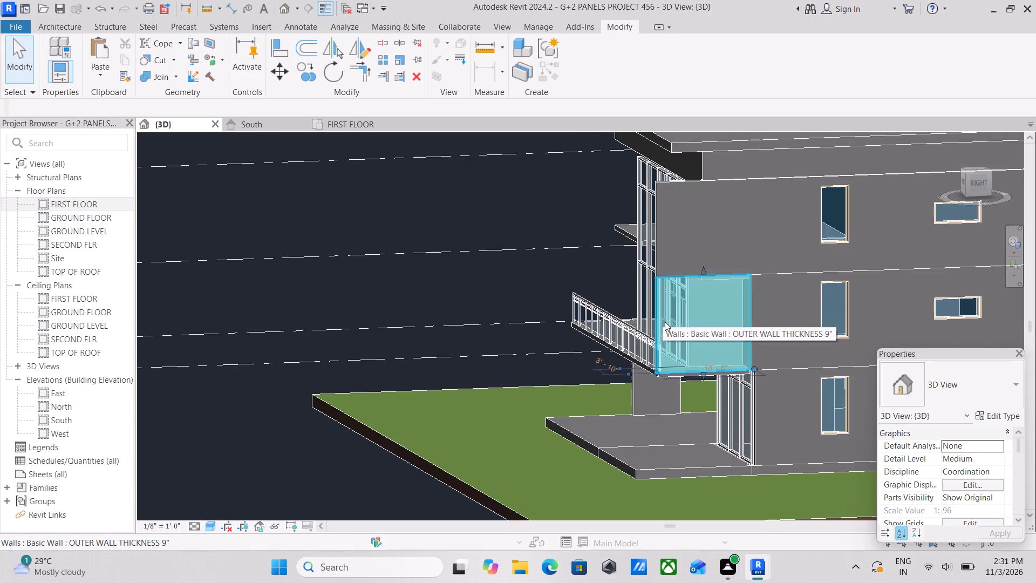
pyautogui.scroll(7, 669, 377)
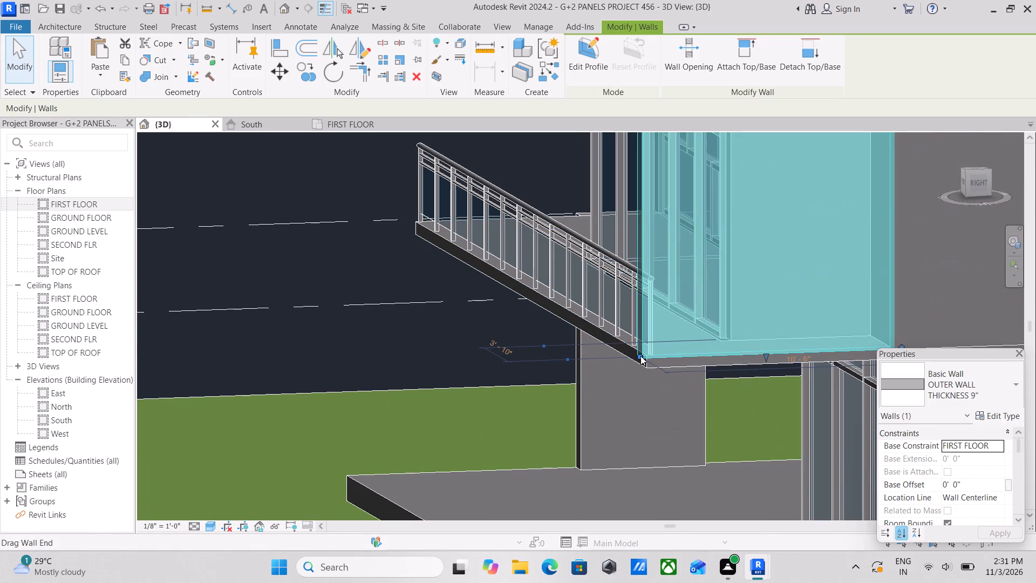
pyautogui.moveTo(640, 356); pyautogui.dragTo(700, 358)
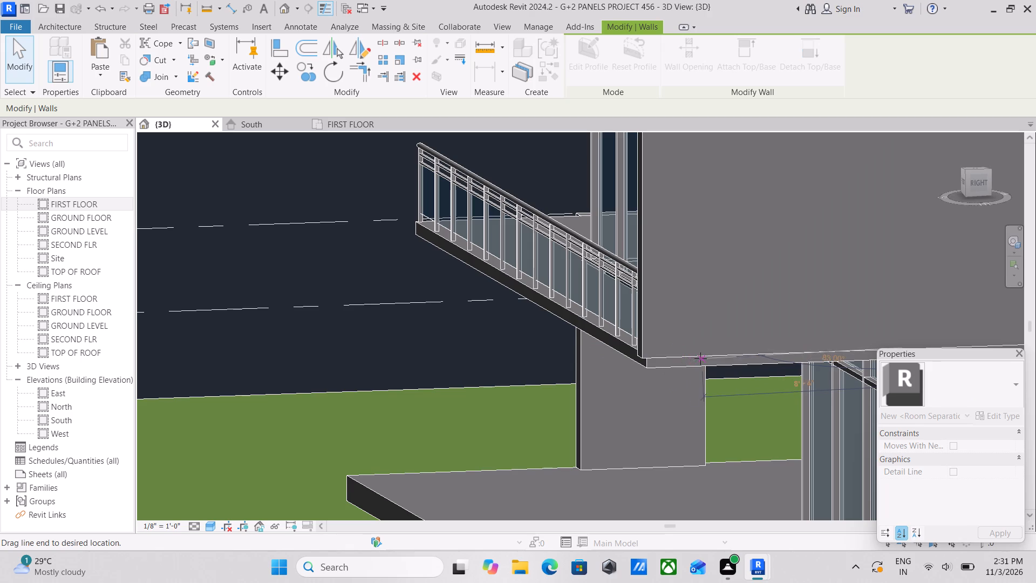
pyautogui.moveTo(700, 358); pyautogui.dragTo(726, 354)
pyautogui.scroll(-4, 726, 354)
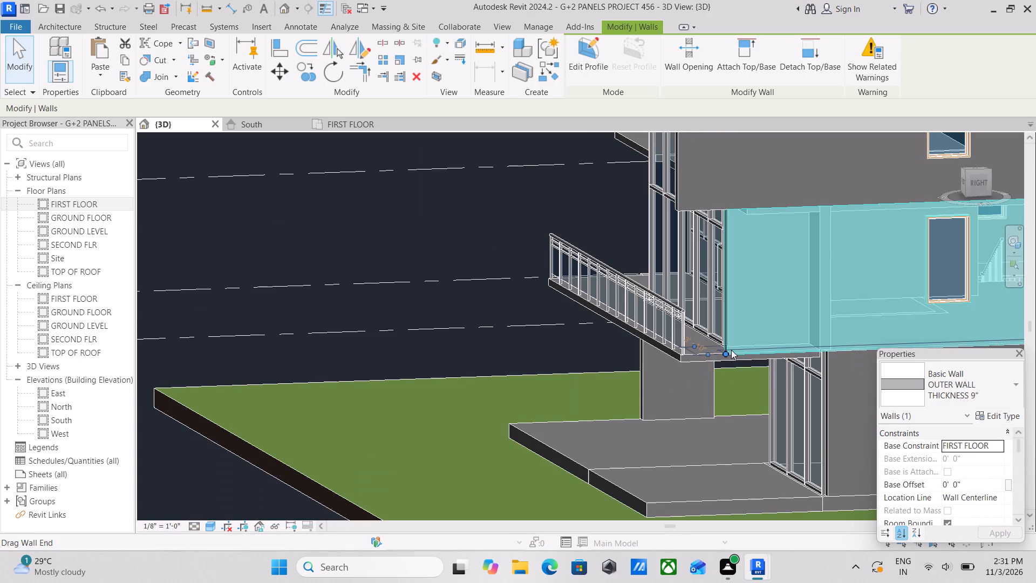
pyautogui.scroll(-2, 750, 238)
pyautogui.press('Escape')
# Shorten the second-floor 9" outer wall on the right side, pulling its front end back in line with the first-floor wall below.
pyautogui.moveTo(750, 238); pyautogui.dragTo(744, 313, button='middle')
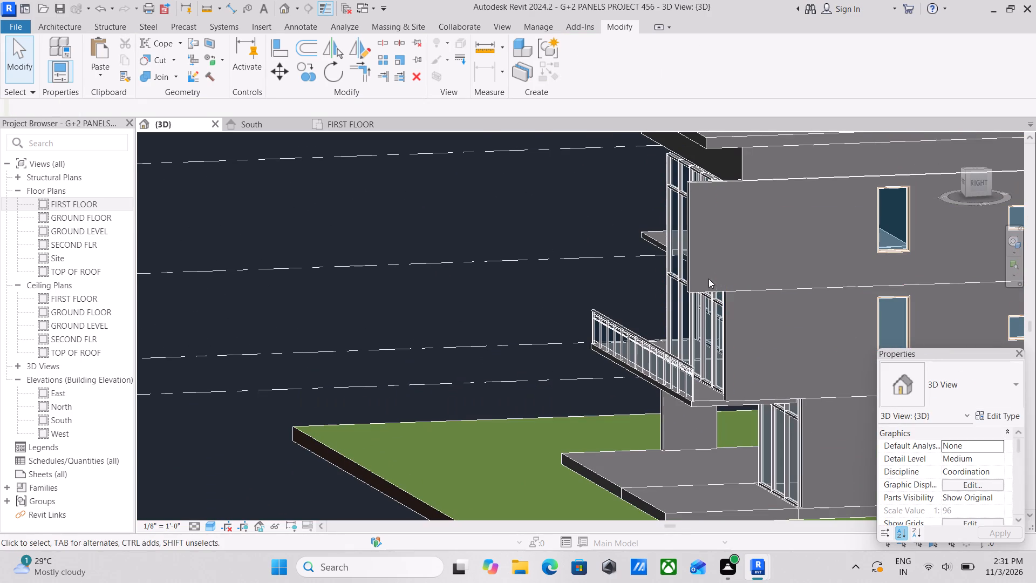
pyautogui.click(692, 273)
pyautogui.scroll(3, 699, 288)
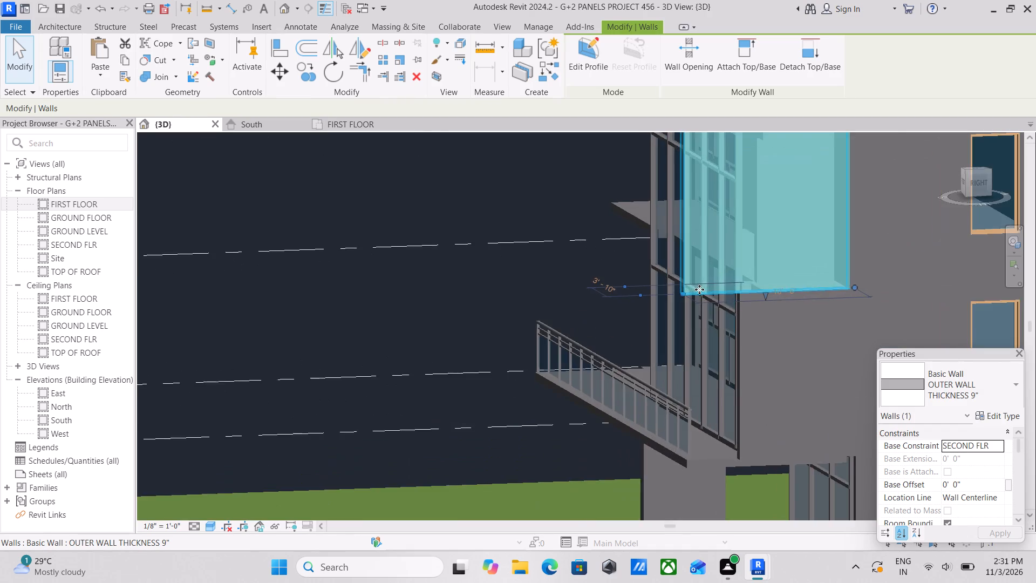
pyautogui.scroll(9, 697, 292)
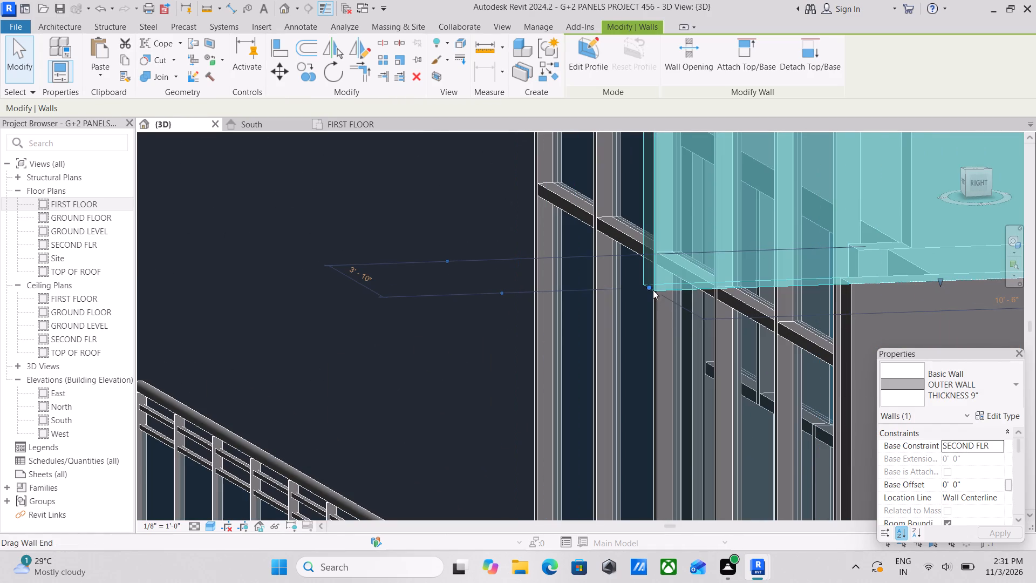
pyautogui.scroll(-7, 665, 297)
pyautogui.keyDown('shift'); pyautogui.moveTo(708, 335); pyautogui.dragTo(674, 347, button='middle'); pyautogui.keyUp('shift')
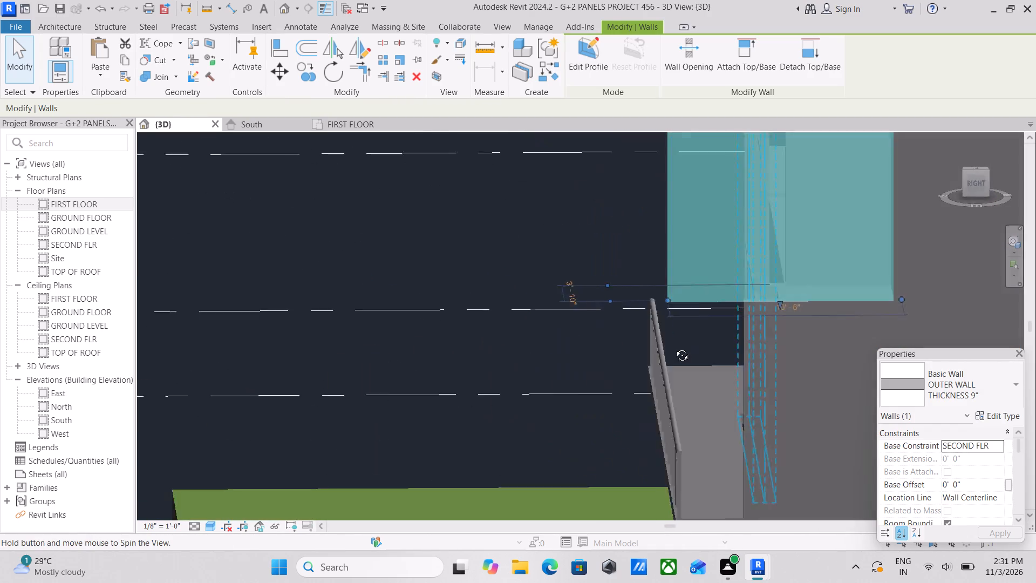
pyautogui.keyDown('shift'); pyautogui.moveTo(674, 347); pyautogui.dragTo(700, 424, button='middle'); pyautogui.keyUp('shift')
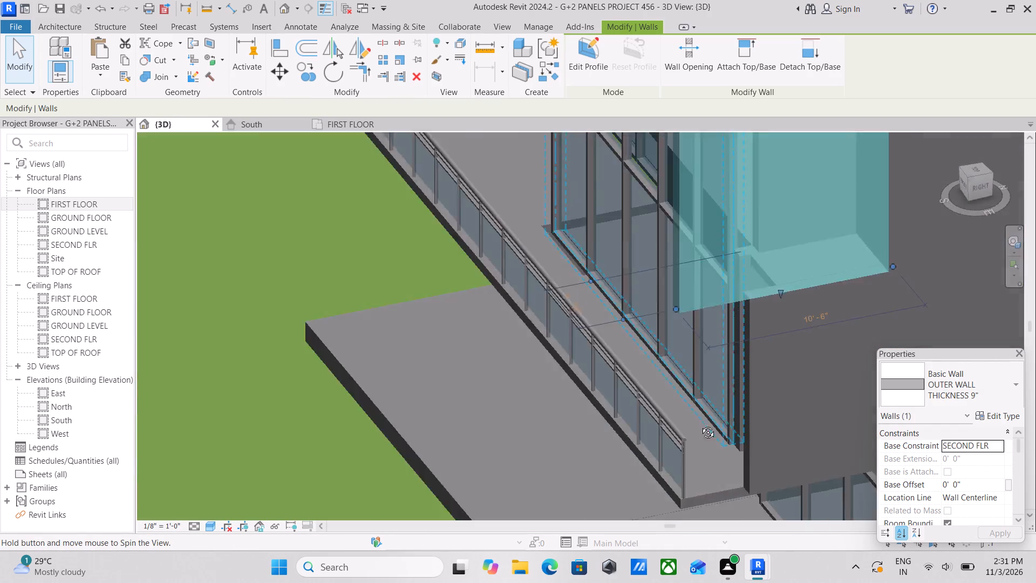
pyautogui.keyDown('shift'); pyautogui.moveTo(700, 424); pyautogui.dragTo(678, 408, button='middle'); pyautogui.keyUp('shift')
pyautogui.scroll(3, 657, 307)
pyautogui.moveTo(667, 287); pyautogui.dragTo(761, 291)
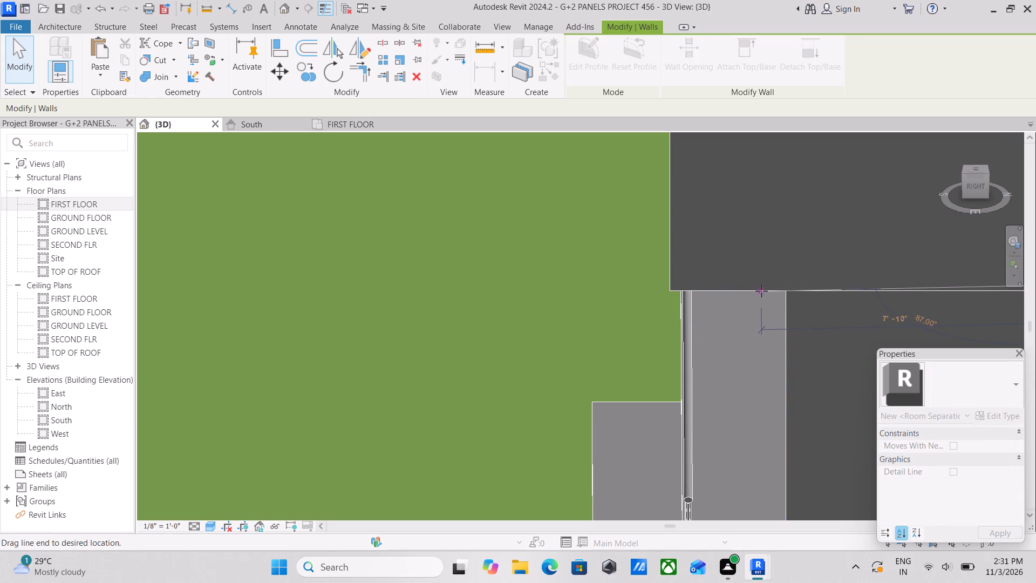
pyautogui.moveTo(761, 291); pyautogui.dragTo(781, 291)
pyautogui.scroll(-4, 794, 301)
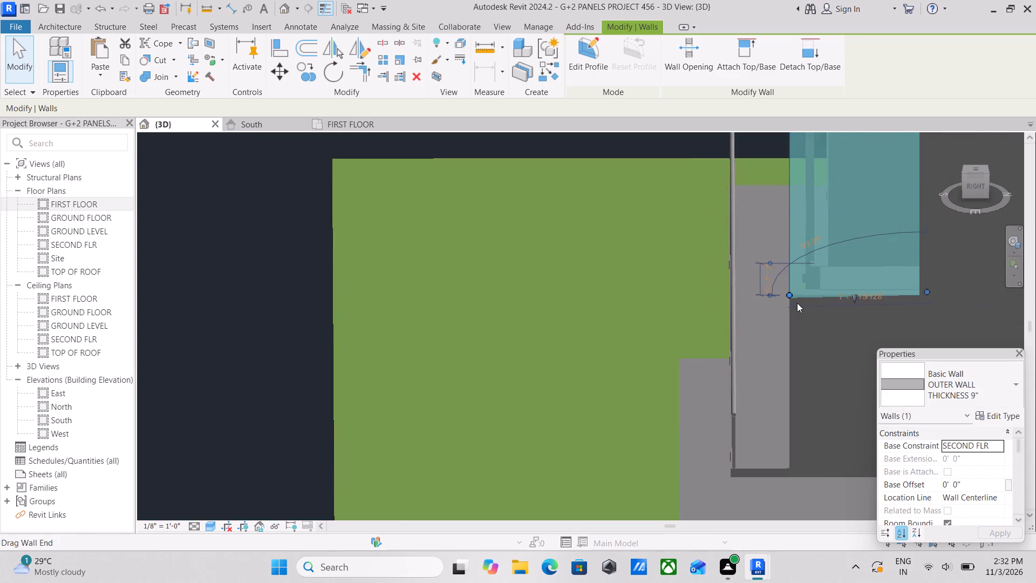
pyautogui.press('Escape')
# Examine the shortened right-side outer walls against the roof overhang and tall storefront from the front and both front corners.
pyautogui.scroll(-6, 800, 304)
pyautogui.keyDown('shift'); pyautogui.moveTo(783, 325); pyautogui.dragTo(912, 311, button='middle'); pyautogui.keyUp('shift')
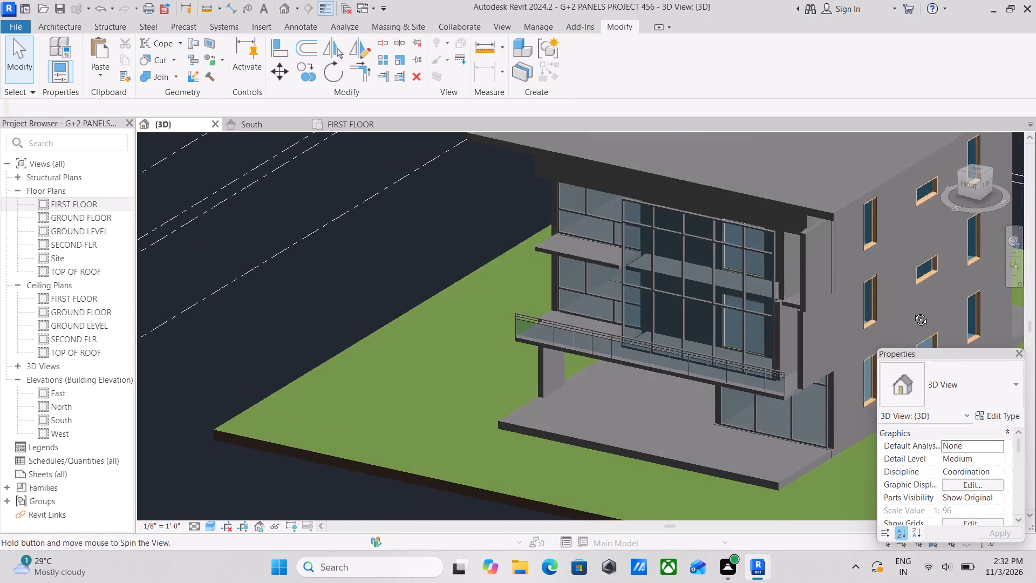
pyautogui.keyDown('shift'); pyautogui.moveTo(912, 311); pyautogui.dragTo(966, 288, button='middle'); pyautogui.keyUp('shift')
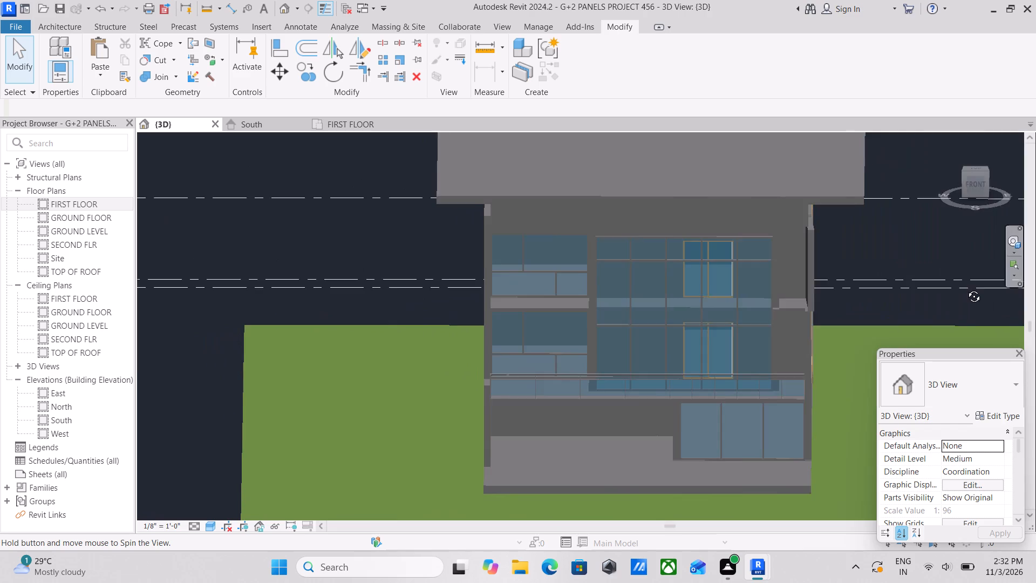
pyautogui.keyDown('shift'); pyautogui.moveTo(966, 288); pyautogui.dragTo(1027, 307, button='middle'); pyautogui.keyUp('shift')
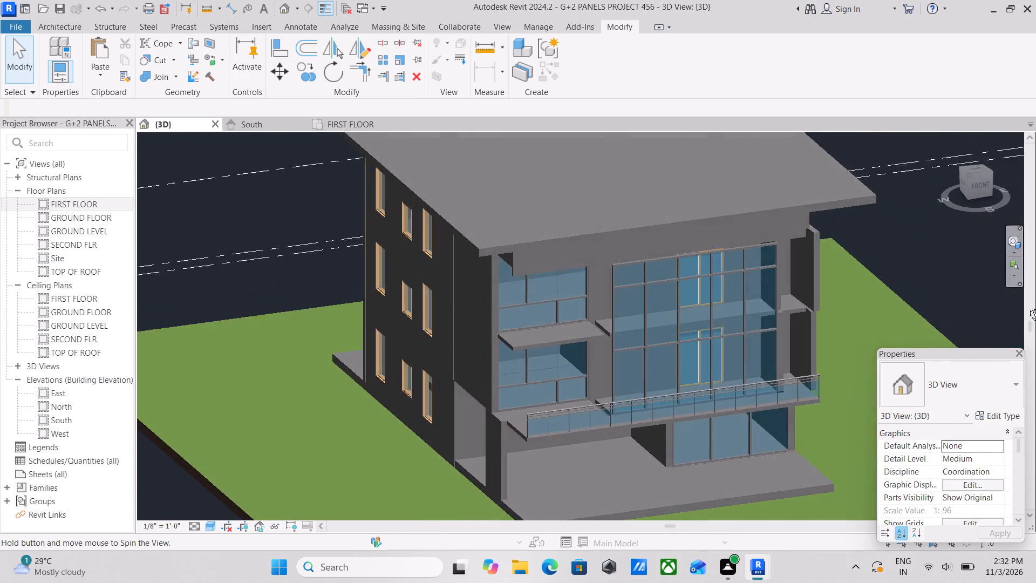
pyautogui.keyDown('shift'); pyautogui.moveTo(1027, 307); pyautogui.dragTo(1028, 303, button='middle'); pyautogui.keyUp('shift')
pyautogui.scroll(-3, 888, 332)
pyautogui.keyDown('shift'); pyautogui.moveTo(799, 323); pyautogui.dragTo(703, 338, button='middle'); pyautogui.keyUp('shift')
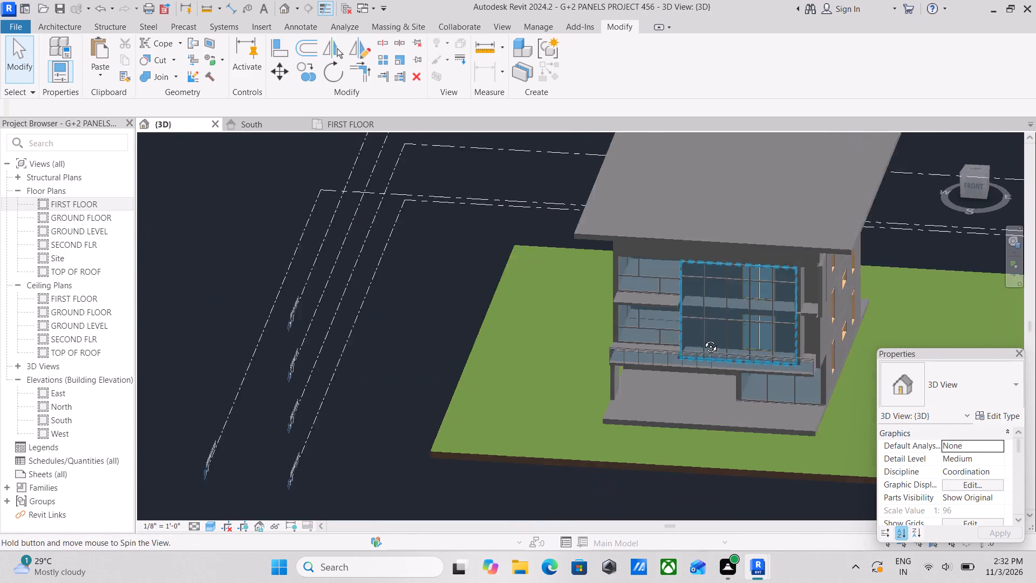
pyautogui.keyDown('shift'); pyautogui.moveTo(703, 338); pyautogui.dragTo(642, 304, button='middle'); pyautogui.keyUp('shift')
pyautogui.scroll(10, 886, 248)
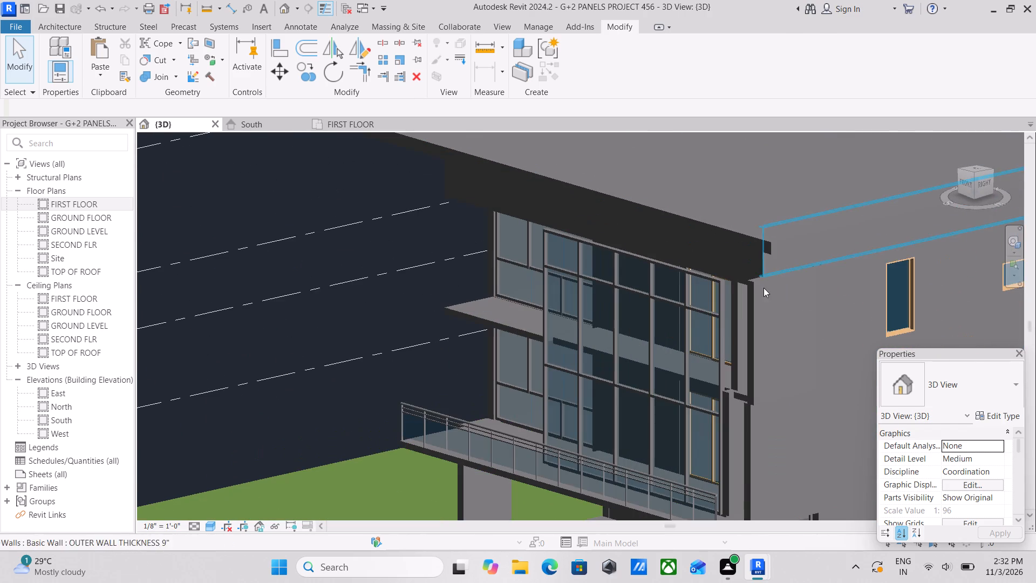
pyautogui.scroll(-2, 738, 303)
pyautogui.moveTo(737, 302); pyautogui.dragTo(753, 284, button='middle')
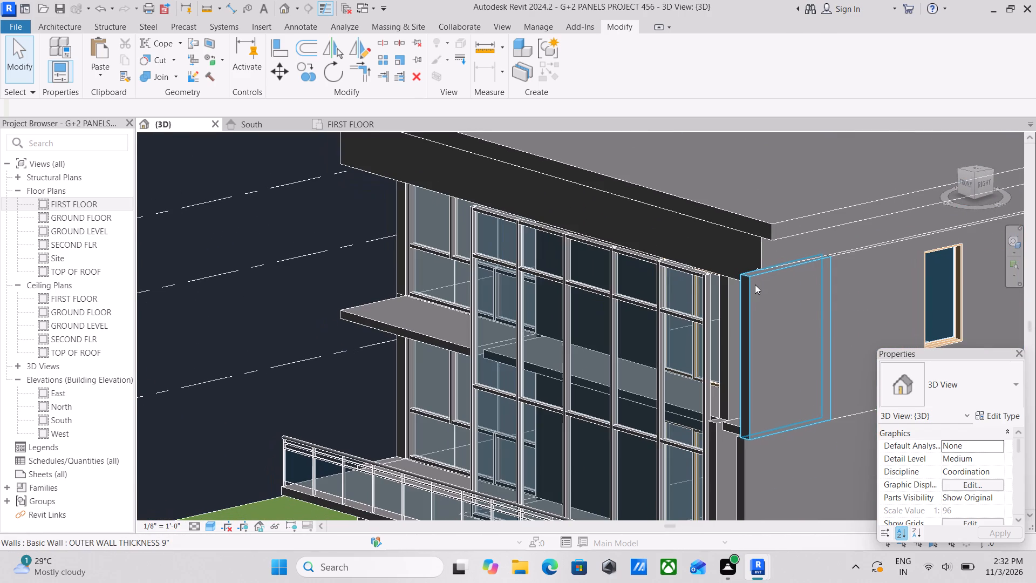
pyautogui.scroll(-2, 755, 284)
pyautogui.moveTo(755, 284); pyautogui.dragTo(790, 259, button='middle')
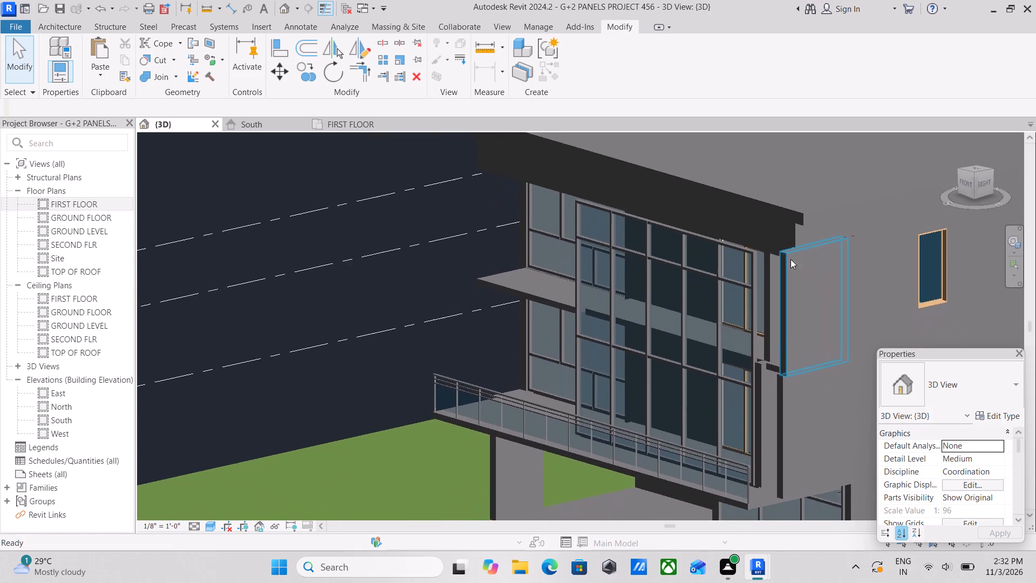
# Examine the right end of the first-floor balcony where the railing, floor slab and first-floor outer wall meet.
pyautogui.moveTo(753, 293); pyautogui.dragTo(766, 229, button='middle')
pyautogui.moveTo(776, 308); pyautogui.dragTo(766, 252, button='middle')
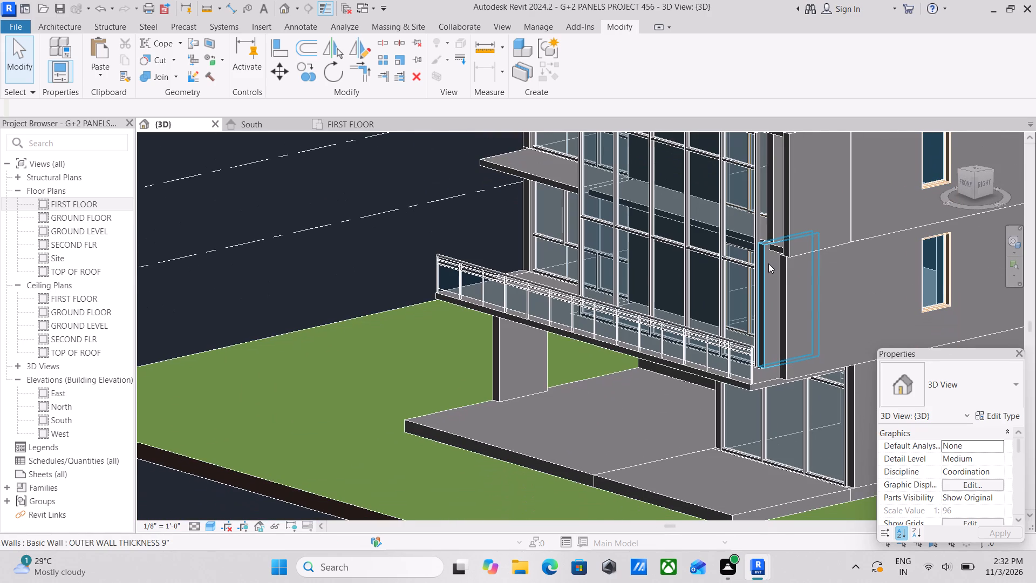
pyautogui.scroll(-1, 769, 303)
pyautogui.moveTo(754, 289); pyautogui.dragTo(735, 273, button='middle')
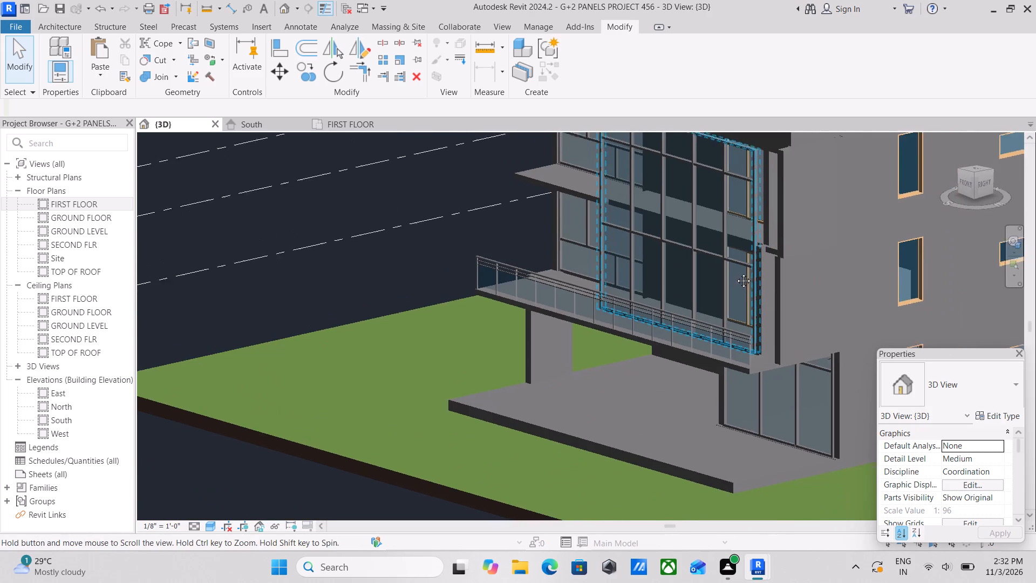
pyautogui.moveTo(735, 273); pyautogui.dragTo(721, 262, button='middle')
pyautogui.scroll(2, 740, 276)
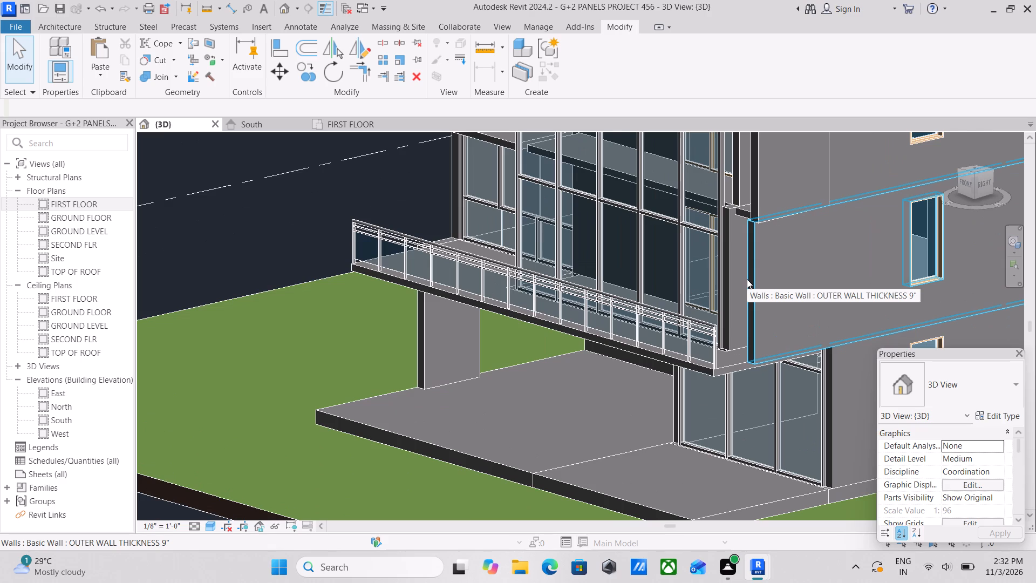
pyautogui.scroll(1, 743, 331)
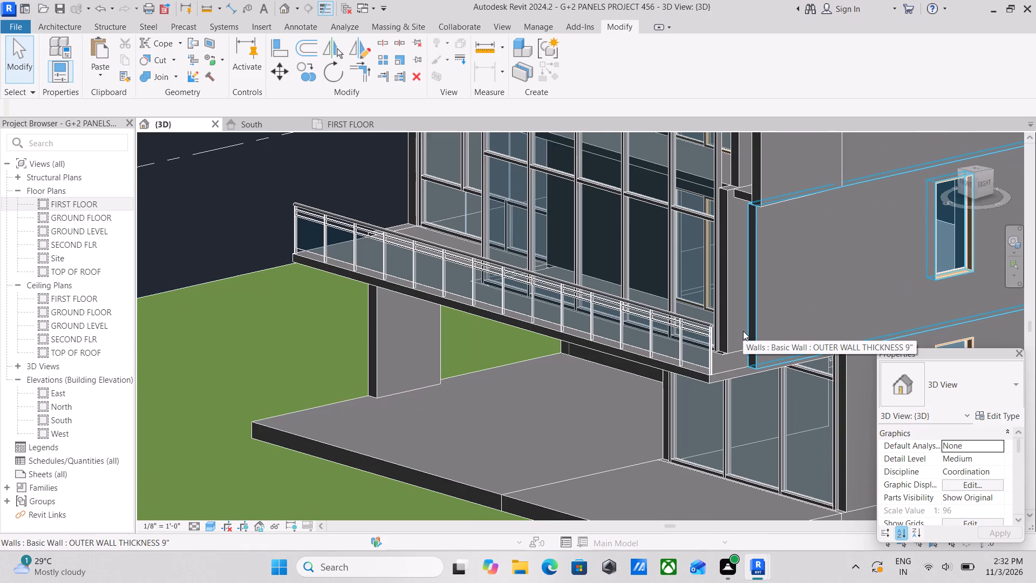
pyautogui.scroll(-2, 737, 342)
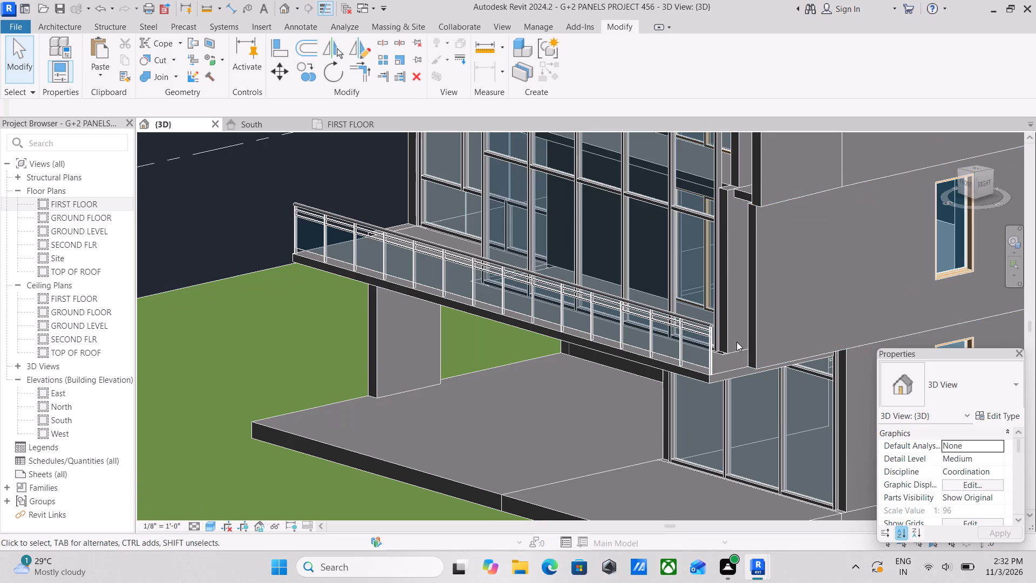
pyautogui.scroll(-1, 737, 328)
pyautogui.moveTo(737, 328); pyautogui.dragTo(730, 326, button='middle')
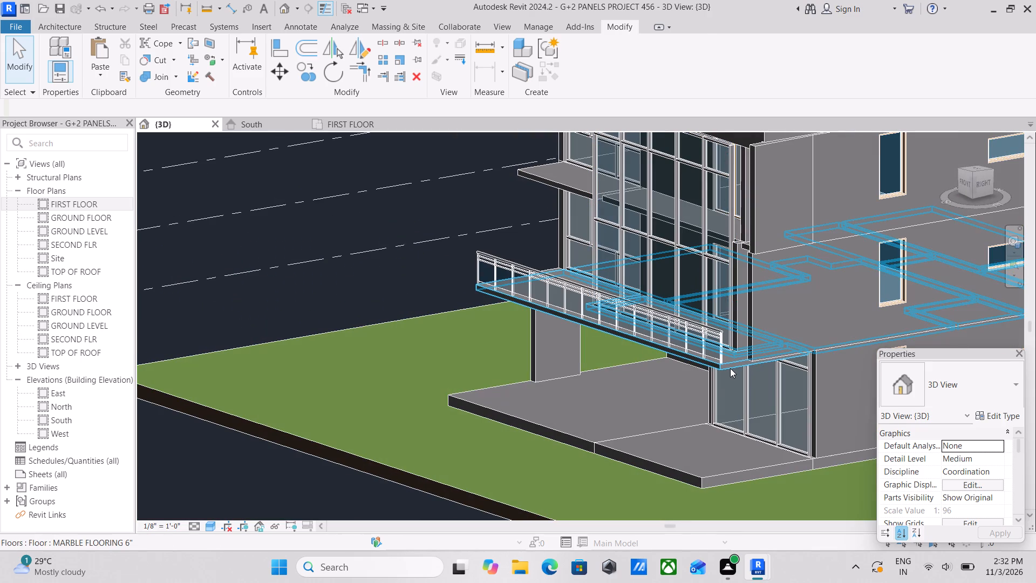
pyautogui.keyDown('shift'); pyautogui.moveTo(728, 368); pyautogui.dragTo(704, 351, button='middle'); pyautogui.keyUp('shift')
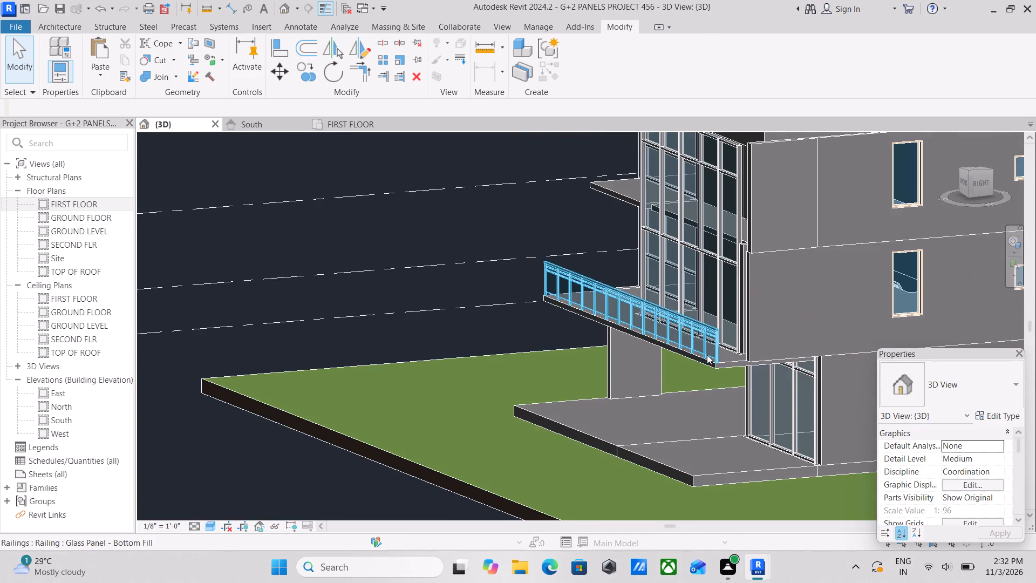
pyautogui.moveTo(704, 354); pyautogui.dragTo(689, 349, button='middle')
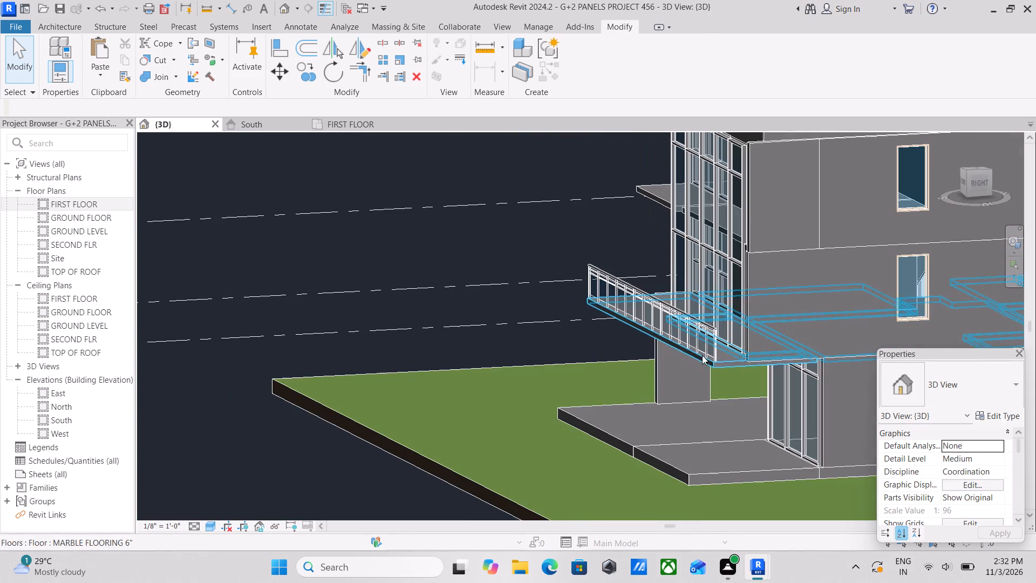
pyautogui.click(751, 322)
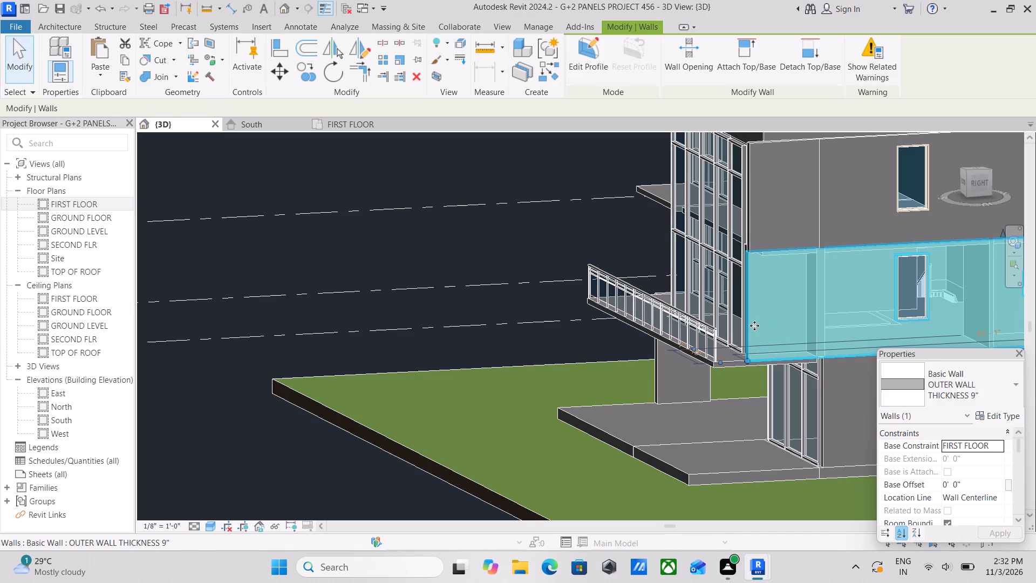
pyautogui.press('Escape')
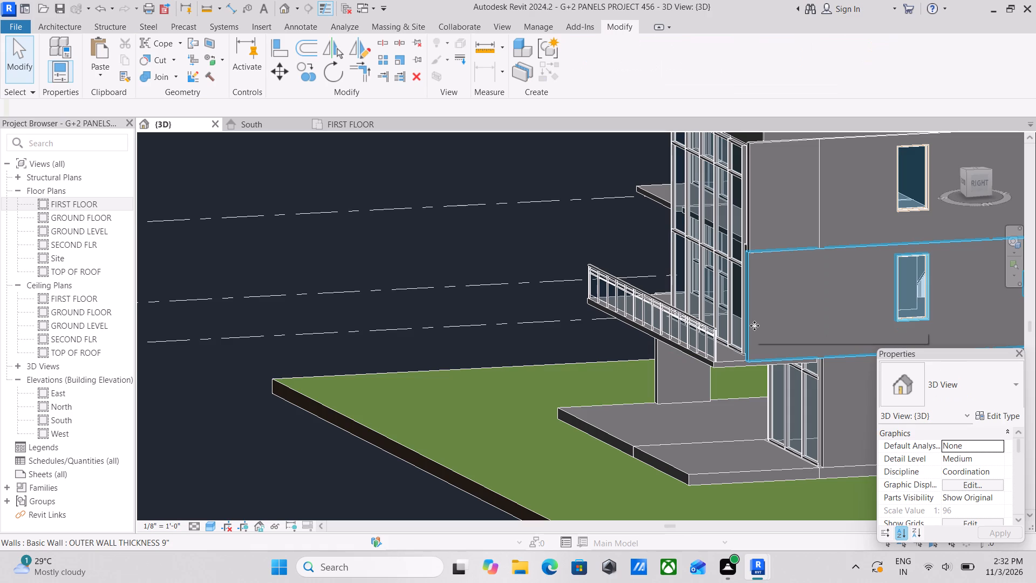
# Review the whole building from the left, rear and right sides, including the roof, windows and balcony.
pyautogui.scroll(-3, 754, 323)
pyautogui.scroll(-2, 734, 377)
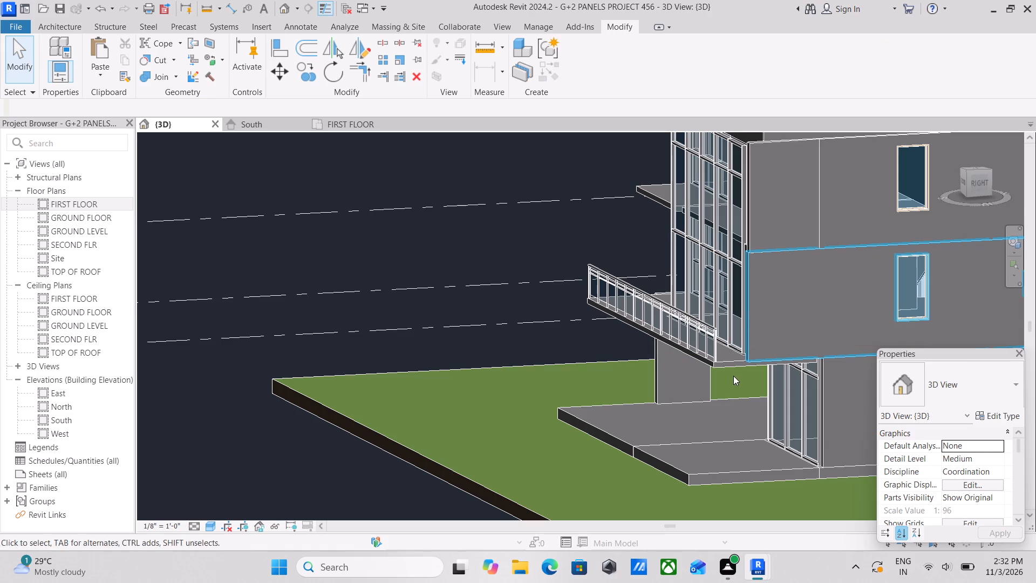
pyautogui.scroll(-1, 733, 376)
pyautogui.keyDown('shift'); pyautogui.moveTo(666, 322); pyautogui.dragTo(922, 381, button='middle'); pyautogui.keyUp('shift')
pyautogui.keyDown('shift'); pyautogui.moveTo(659, 413); pyautogui.dragTo(683, 387, button='middle'); pyautogui.keyUp('shift')
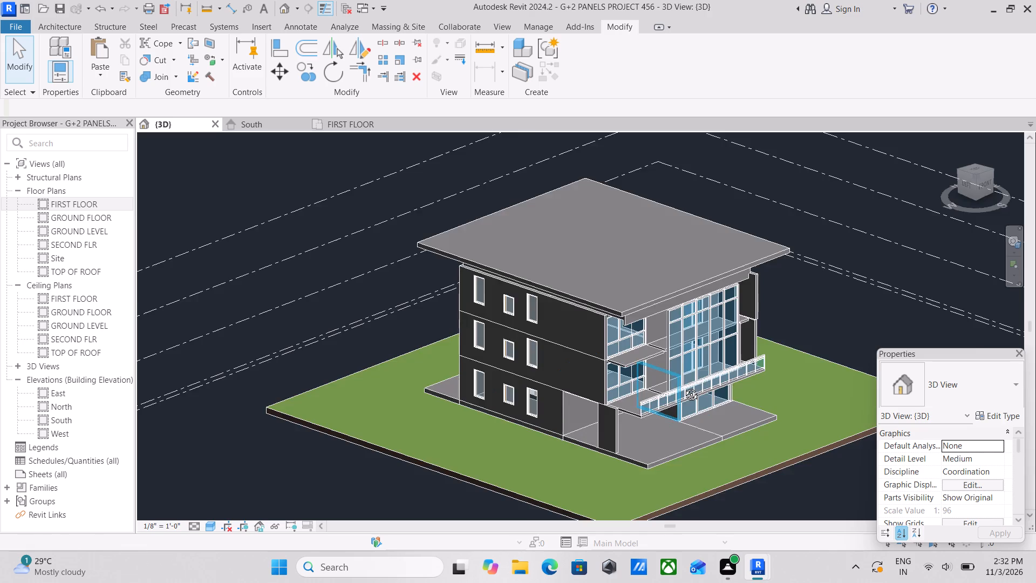
pyautogui.keyDown('shift'); pyautogui.moveTo(683, 387); pyautogui.dragTo(794, 363, button='middle'); pyautogui.keyUp('shift')
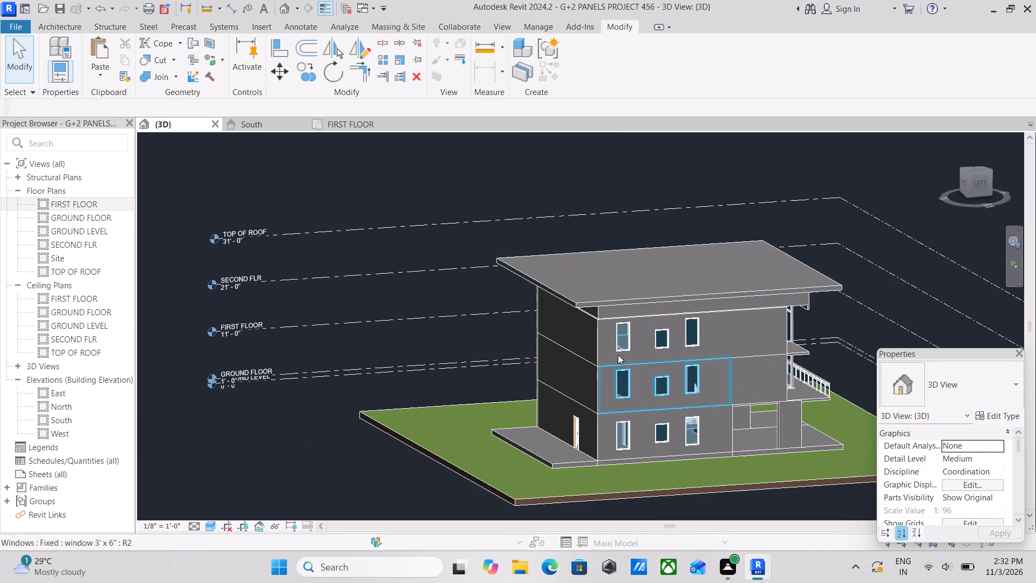
pyautogui.keyDown('shift'); pyautogui.scroll(-1, 618, 355); pyautogui.keyUp('shift')
pyautogui.keyDown('shift'); pyautogui.moveTo(618, 355); pyautogui.dragTo(909, 415, button='middle'); pyautogui.keyUp('shift')
pyautogui.moveTo(743, 357); pyautogui.dragTo(622, 359, button='middle')
pyautogui.scroll(1, 659, 387)
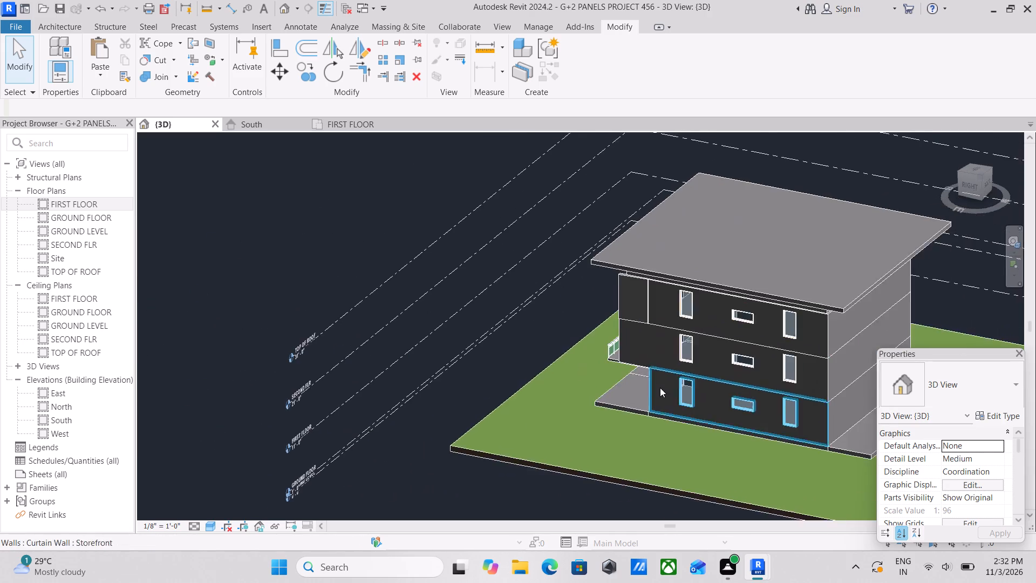
pyautogui.scroll(1, 660, 388)
pyautogui.keyDown('shift'); pyautogui.moveTo(660, 388); pyautogui.dragTo(753, 336, button='middle'); pyautogui.keyUp('shift')
pyautogui.keyDown('shift'); pyautogui.scroll(2, 753, 336); pyautogui.keyUp('shift')
pyautogui.scroll(3, 726, 348)
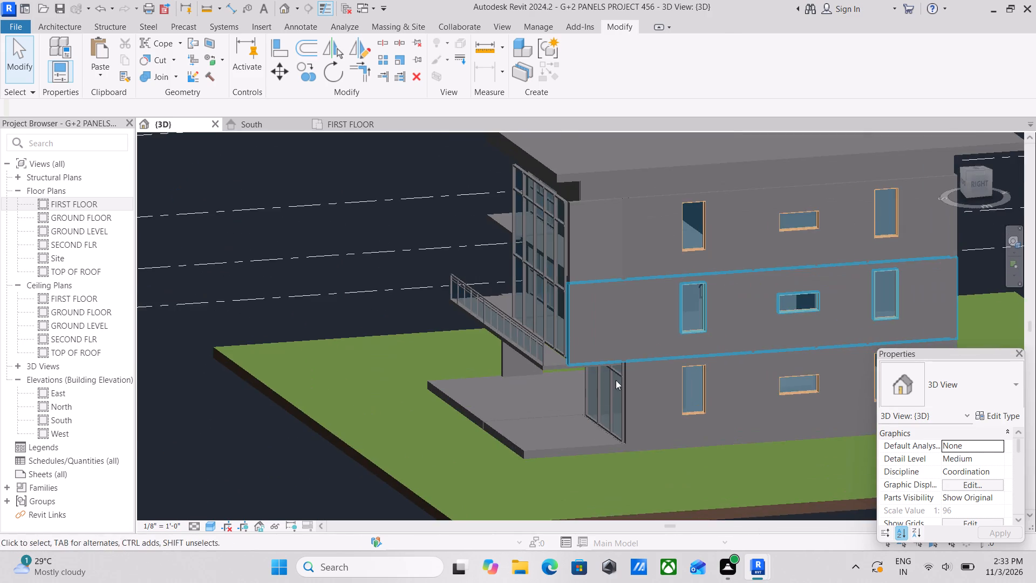
# Examine the front right corner where the upper outer walls project past the ground-floor storefront, from the right side and front.
pyautogui.scroll(3, 594, 392)
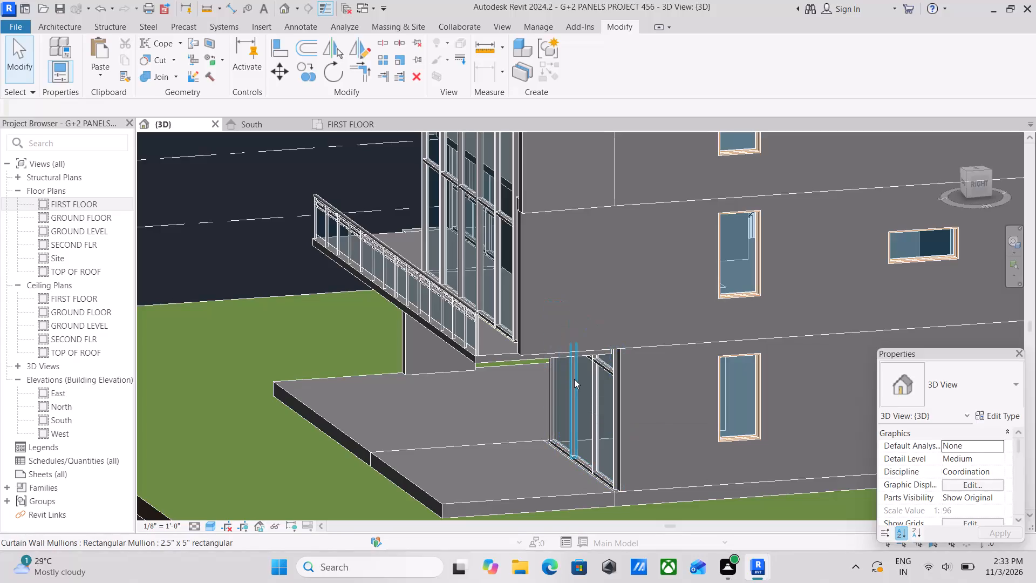
pyautogui.scroll(-2, 673, 457)
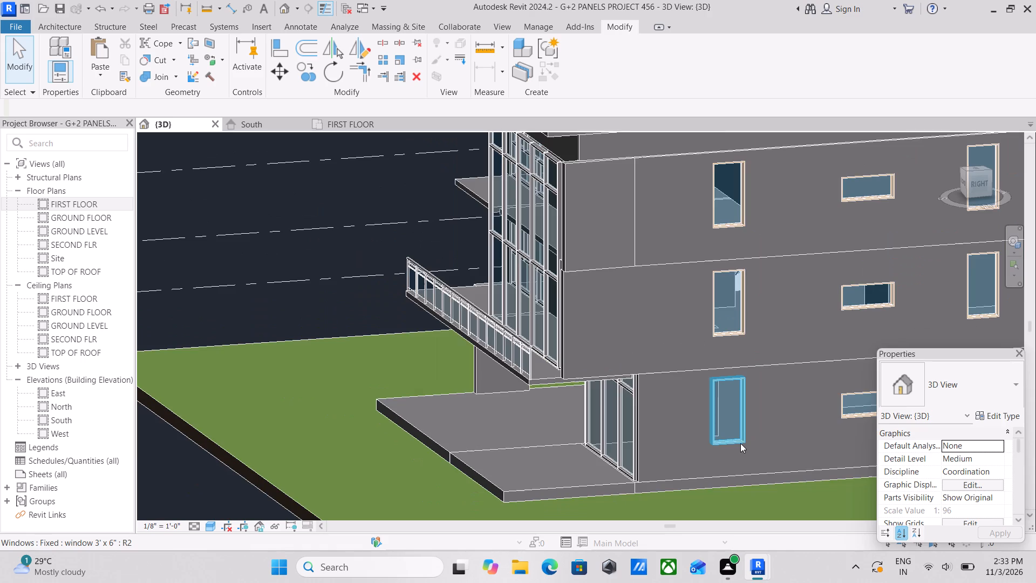
pyautogui.scroll(-1, 768, 426)
pyautogui.moveTo(717, 437); pyautogui.dragTo(717, 430, button='middle')
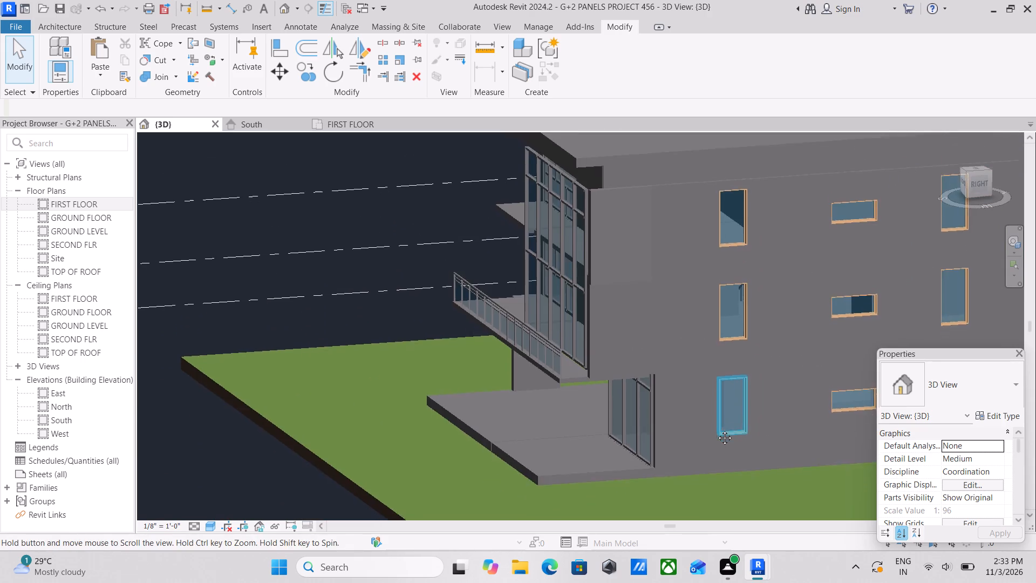
pyautogui.moveTo(717, 430); pyautogui.dragTo(738, 416, button='middle')
pyautogui.scroll(3, 559, 419)
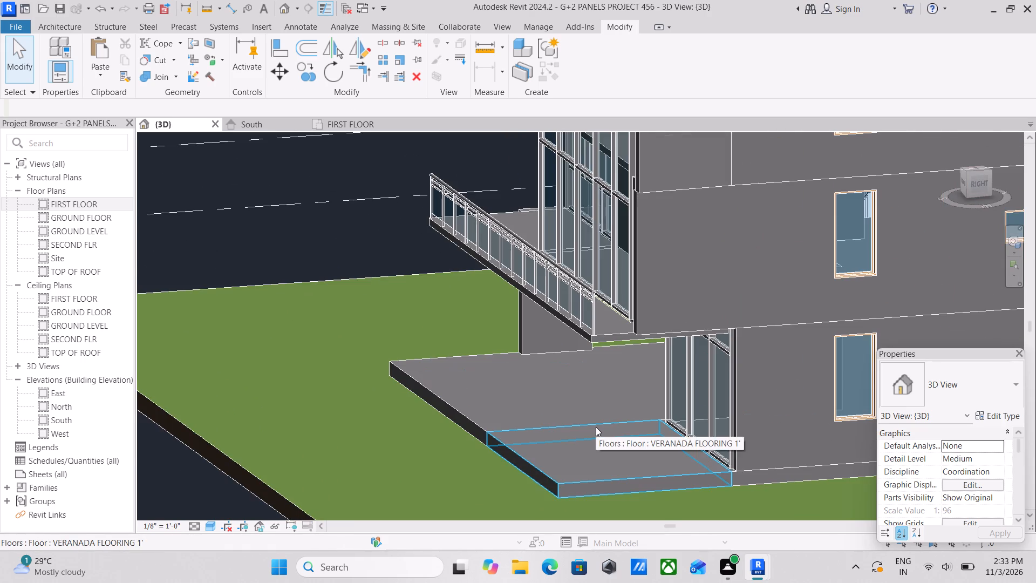
pyautogui.scroll(2, 596, 427)
pyautogui.scroll(-1, 600, 425)
pyautogui.moveTo(603, 430); pyautogui.dragTo(737, 429, button='middle')
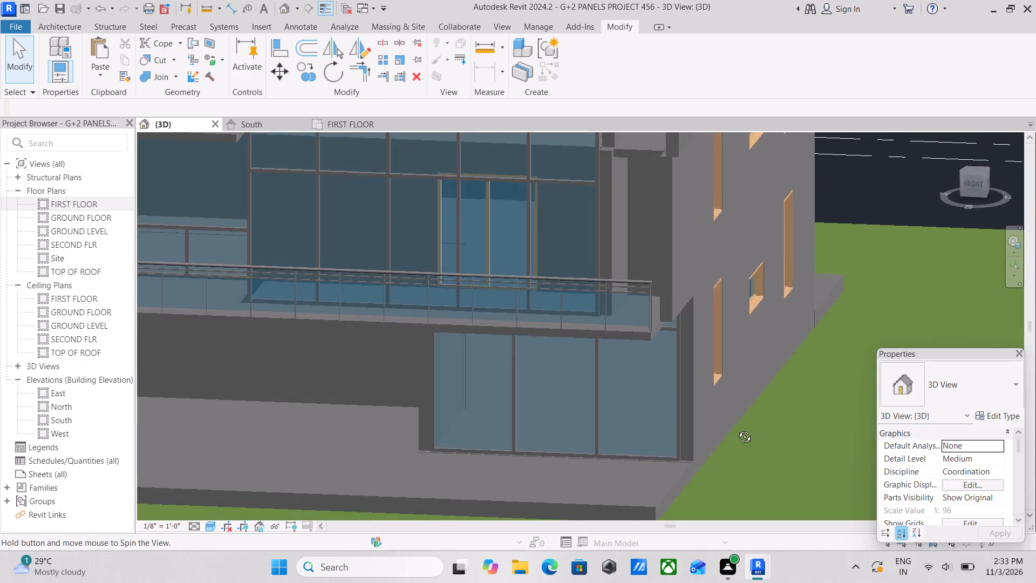
pyautogui.moveTo(737, 429); pyautogui.dragTo(729, 429, button='middle')
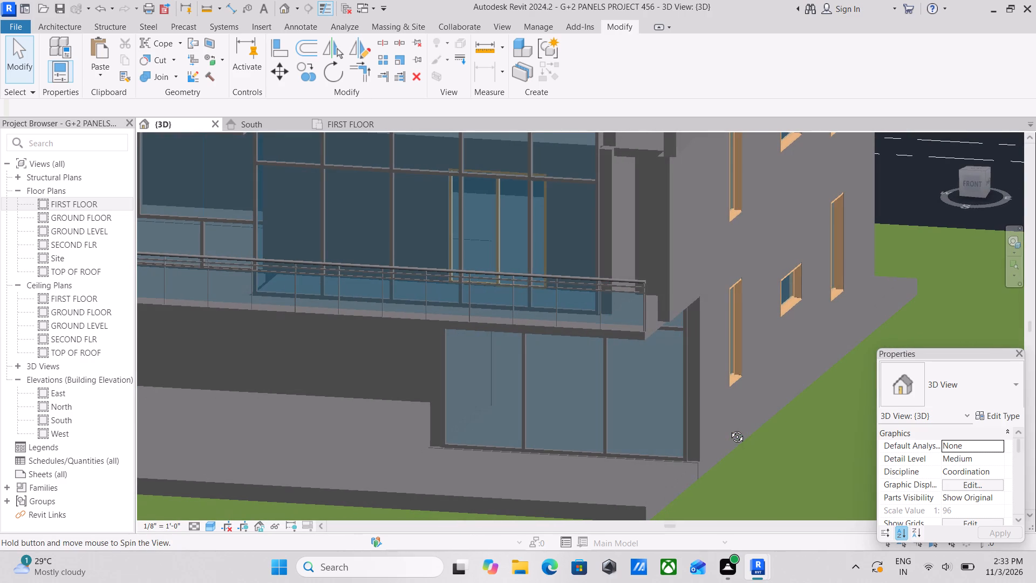
pyautogui.moveTo(729, 429); pyautogui.dragTo(728, 430, button='middle')
pyautogui.scroll(3, 685, 395)
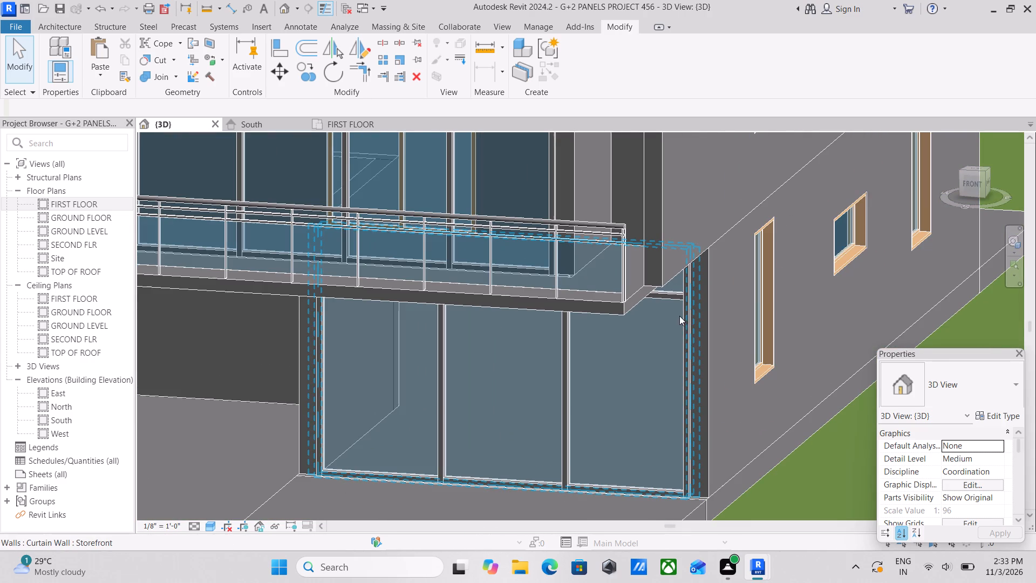
pyautogui.scroll(-1, 679, 316)
pyautogui.moveTo(679, 316); pyautogui.dragTo(679, 318, button='middle')
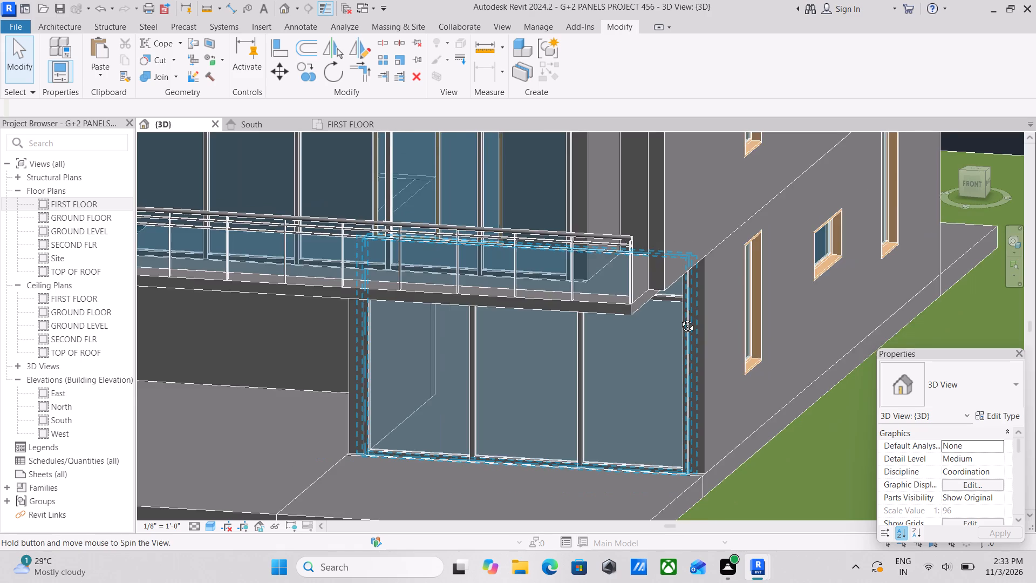
pyautogui.moveTo(679, 318); pyautogui.dragTo(632, 342, button='middle')
# Shorten the first-floor 9" outer wall on the right side, pulling its front end back in line with the ground-floor outer wall below.
pyautogui.scroll(-1, 664, 308)
pyautogui.moveTo(665, 309); pyautogui.dragTo(680, 374, button='middle')
pyautogui.scroll(1, 680, 374)
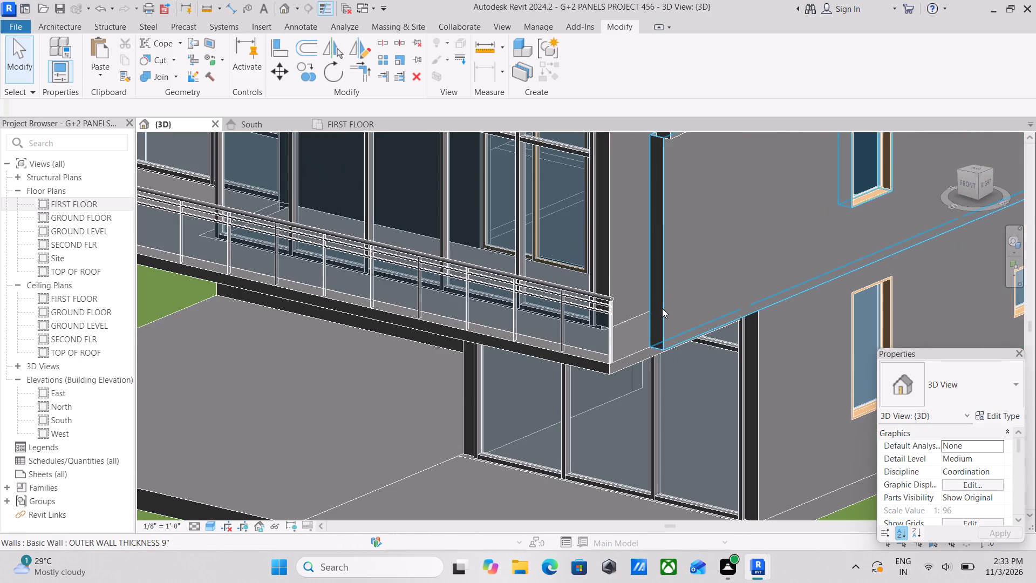
pyautogui.click(662, 308)
pyautogui.scroll(5, 664, 347)
pyautogui.scroll(-3, 687, 358)
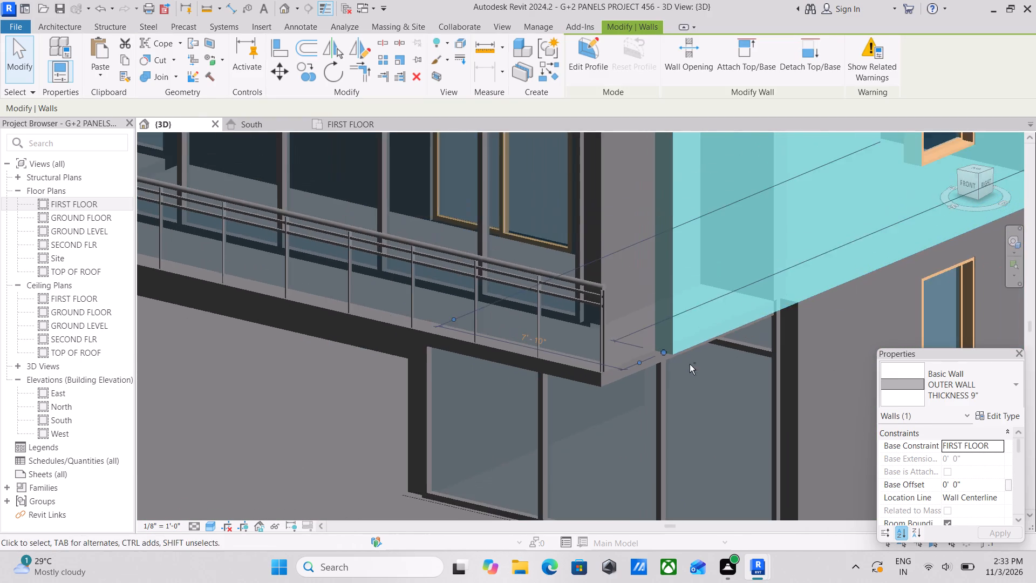
pyautogui.keyDown('shift'); pyautogui.moveTo(689, 364); pyautogui.dragTo(610, 350, button='middle'); pyautogui.keyUp('shift')
pyautogui.scroll(-4, 612, 350)
pyautogui.moveTo(619, 354); pyautogui.dragTo(638, 419, button='middle')
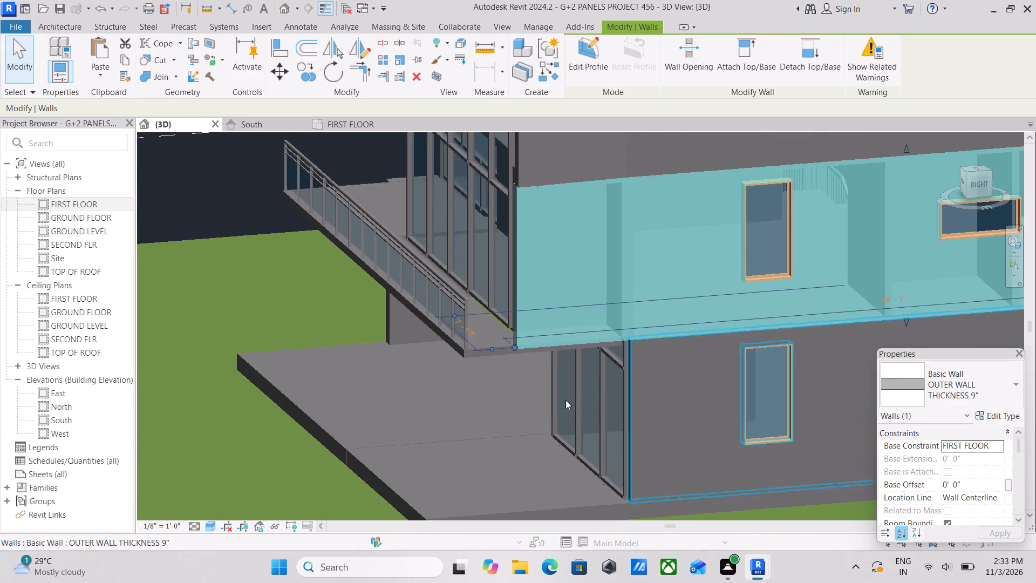
pyautogui.scroll(3, 529, 362)
pyautogui.moveTo(506, 335); pyautogui.dragTo(516, 339)
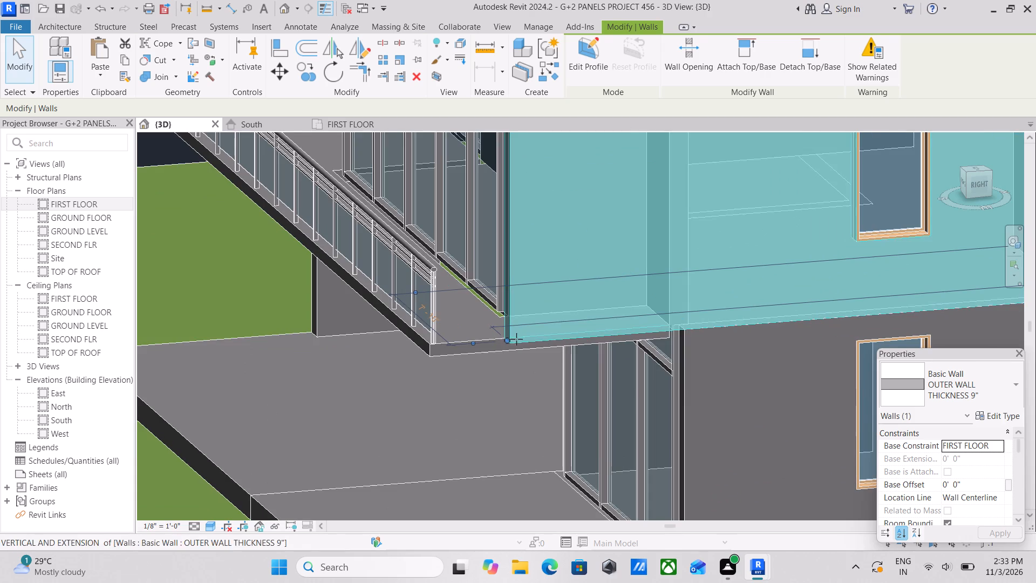
pyautogui.moveTo(516, 339); pyautogui.dragTo(658, 334)
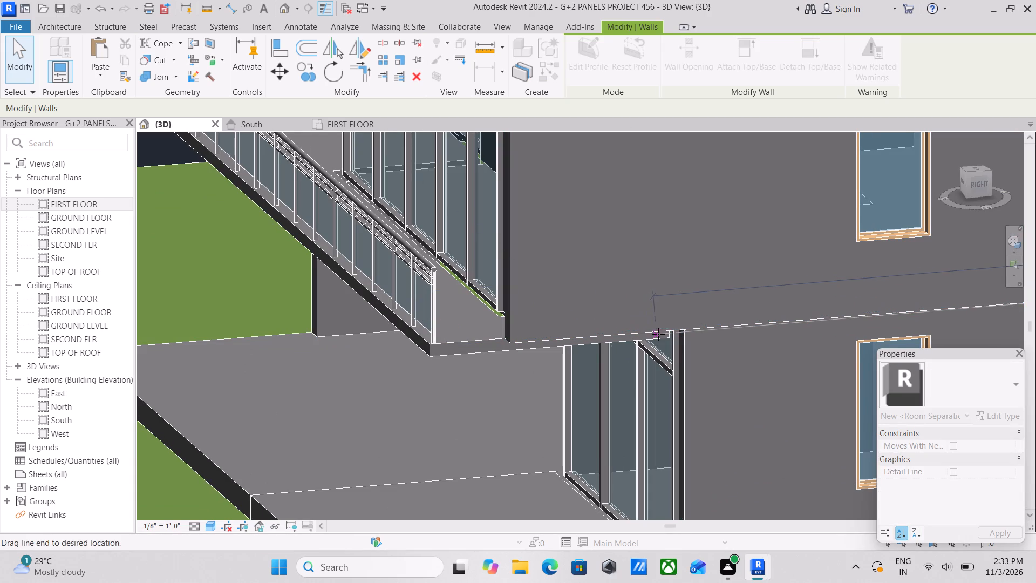
pyautogui.moveTo(658, 334); pyautogui.dragTo(681, 328)
pyautogui.scroll(-4, 681, 328)
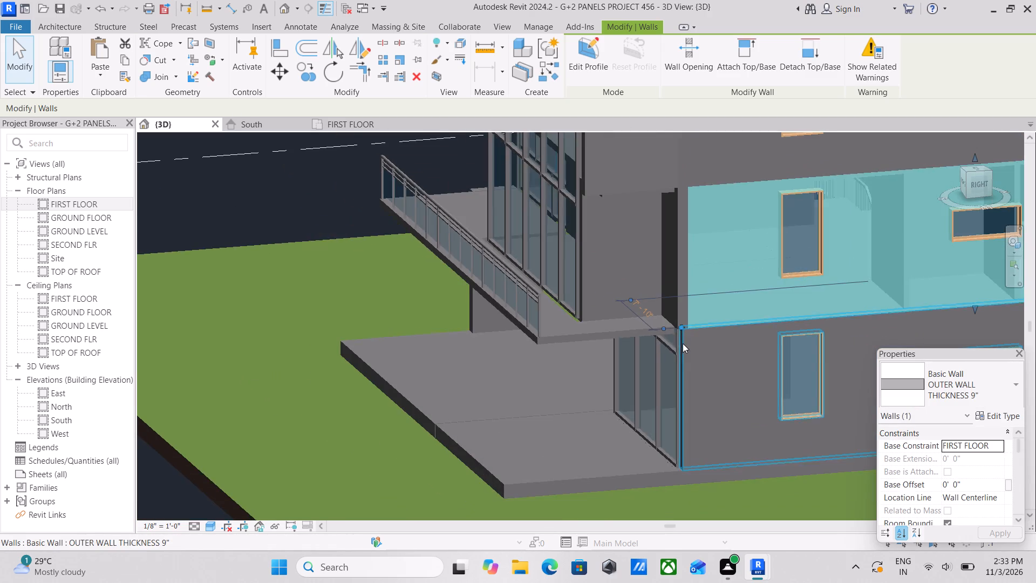
pyautogui.press('Escape')
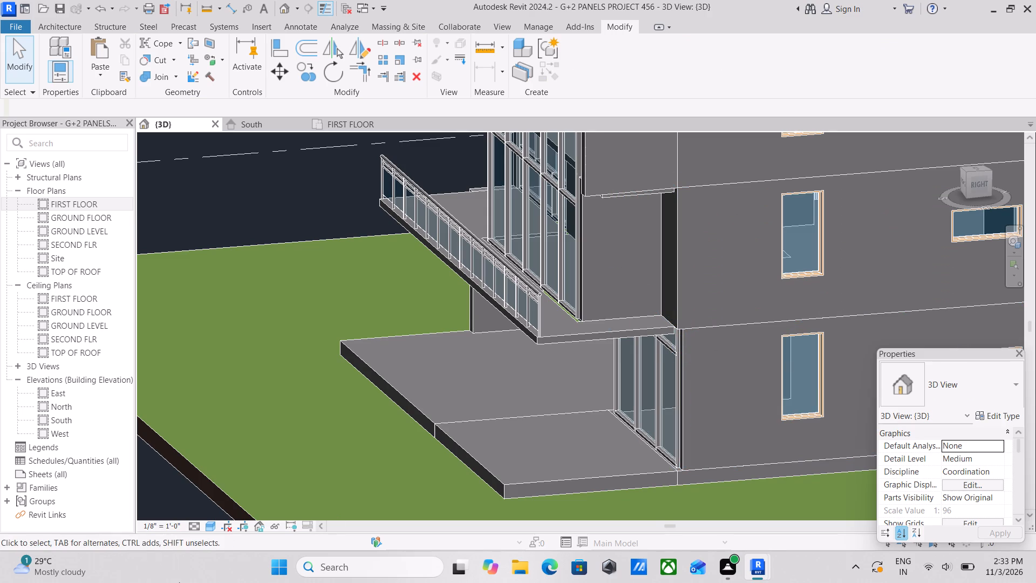
# Examine the shortened first-floor outer wall where it meets the balcony slab, ground-floor wall and storefront at the front right corner.
pyautogui.scroll(-2, 171, 451)
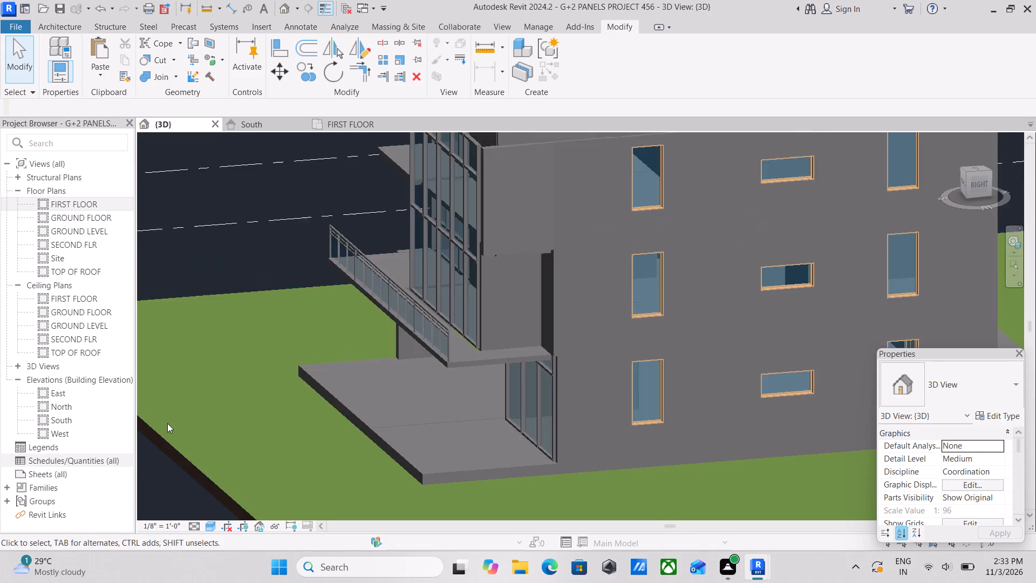
pyautogui.keyDown('shift'); pyautogui.moveTo(171, 426); pyautogui.dragTo(261, 445, button='middle'); pyautogui.keyUp('shift')
pyautogui.scroll(3, 629, 426)
pyautogui.keyDown('shift'); pyautogui.moveTo(635, 425); pyautogui.dragTo(681, 432, button='middle'); pyautogui.keyUp('shift')
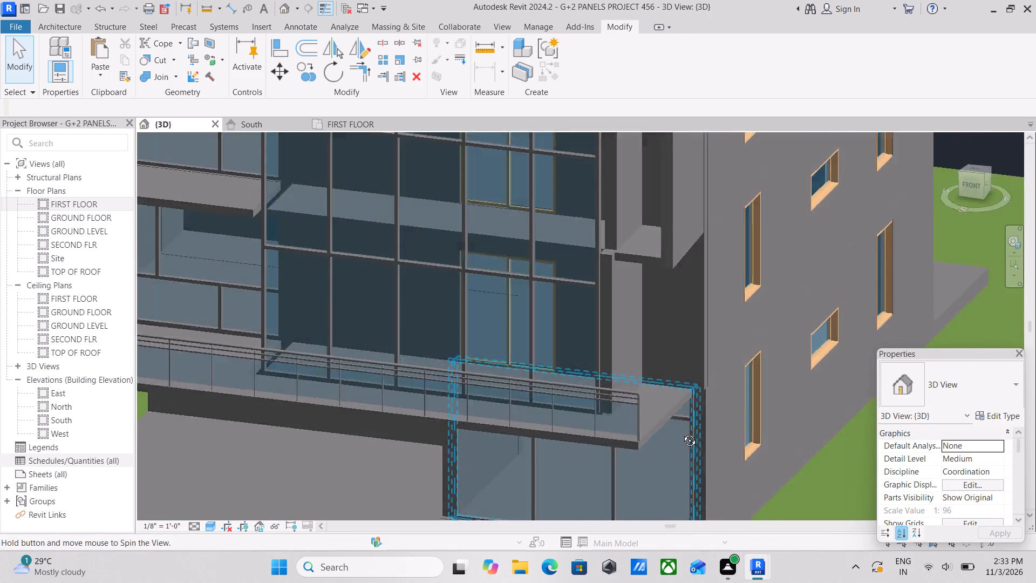
pyautogui.keyDown('shift'); pyautogui.moveTo(681, 432); pyautogui.dragTo(686, 432, button='middle'); pyautogui.keyUp('shift')
pyautogui.scroll(7, 776, 345)
pyautogui.scroll(-1, 759, 373)
pyautogui.keyDown('shift'); pyautogui.moveTo(756, 372); pyautogui.dragTo(689, 354, button='middle'); pyautogui.keyUp('shift')
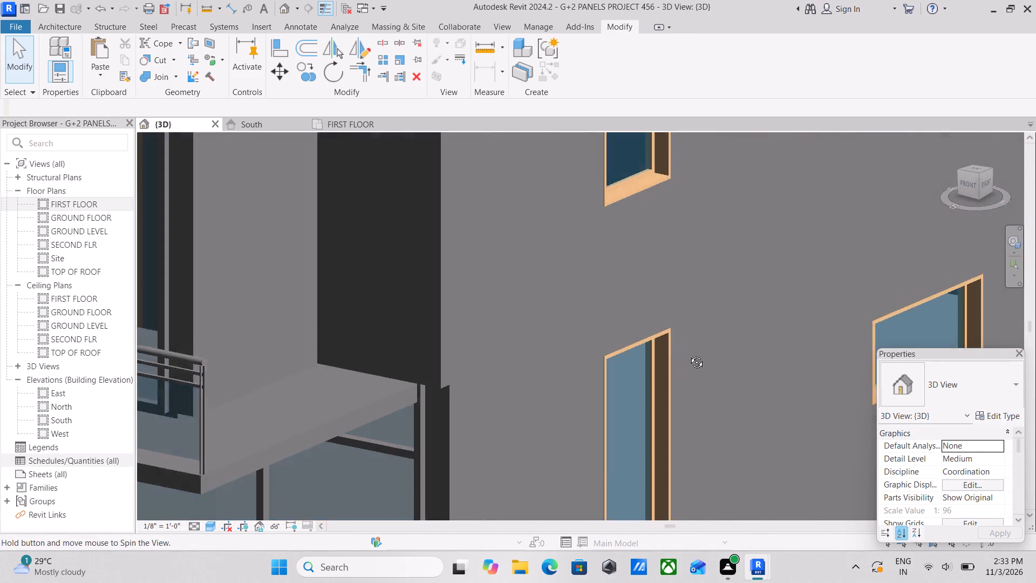
pyautogui.keyDown('shift'); pyautogui.moveTo(689, 354); pyautogui.dragTo(681, 354, button='middle'); pyautogui.keyUp('shift')
pyautogui.scroll(3, 438, 392)
pyautogui.scroll(1, 309, 327)
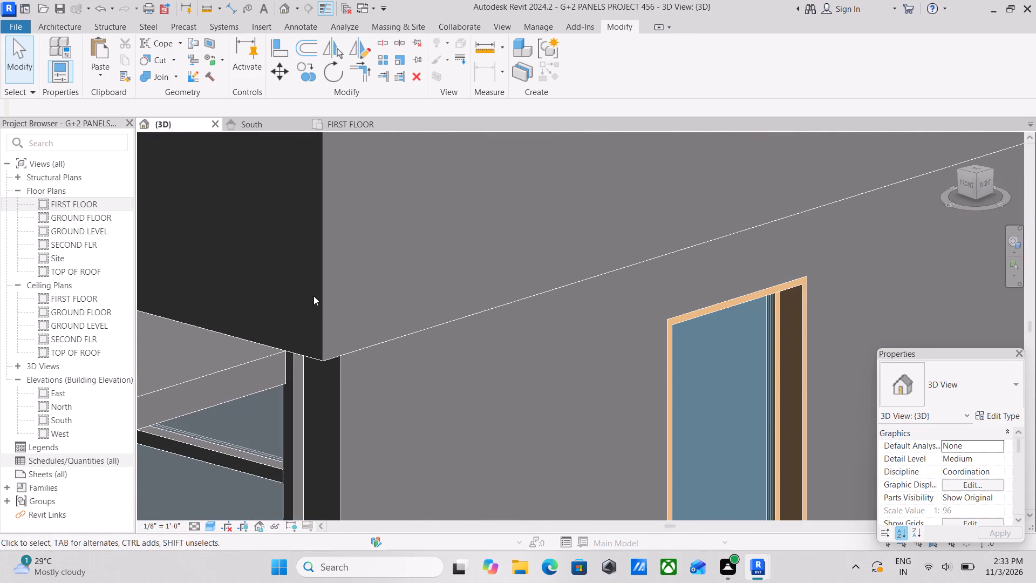
pyautogui.click(325, 304)
pyautogui.scroll(-6, 348, 317)
pyautogui.press('Escape')
pyautogui.scroll(-3, 393, 356)
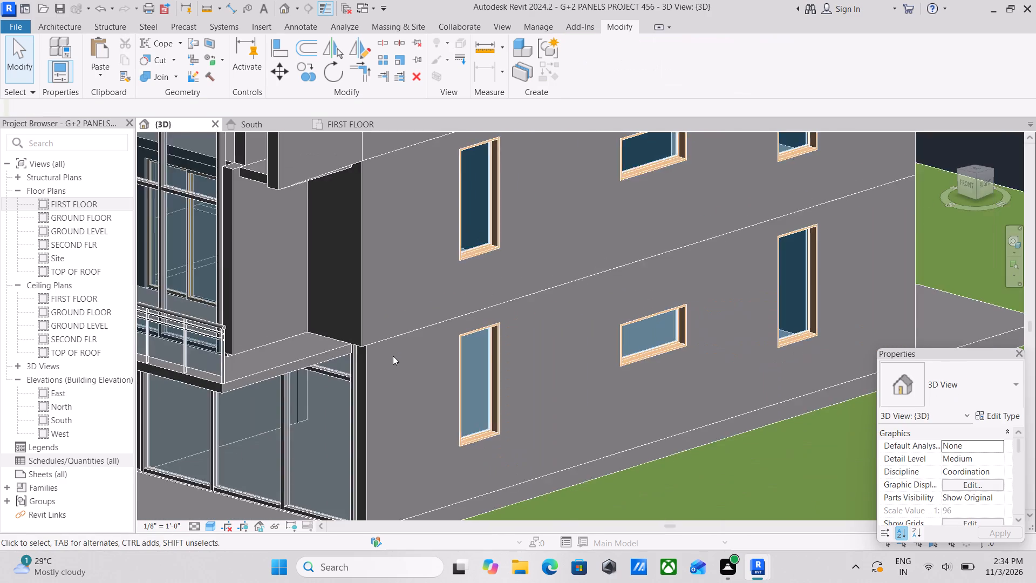
pyautogui.scroll(-1, 393, 356)
pyautogui.moveTo(393, 356); pyautogui.dragTo(422, 347, button='middle')
pyautogui.scroll(1, 364, 360)
pyautogui.scroll(-2, 364, 360)
pyautogui.moveTo(364, 360); pyautogui.dragTo(370, 351, button='middle')
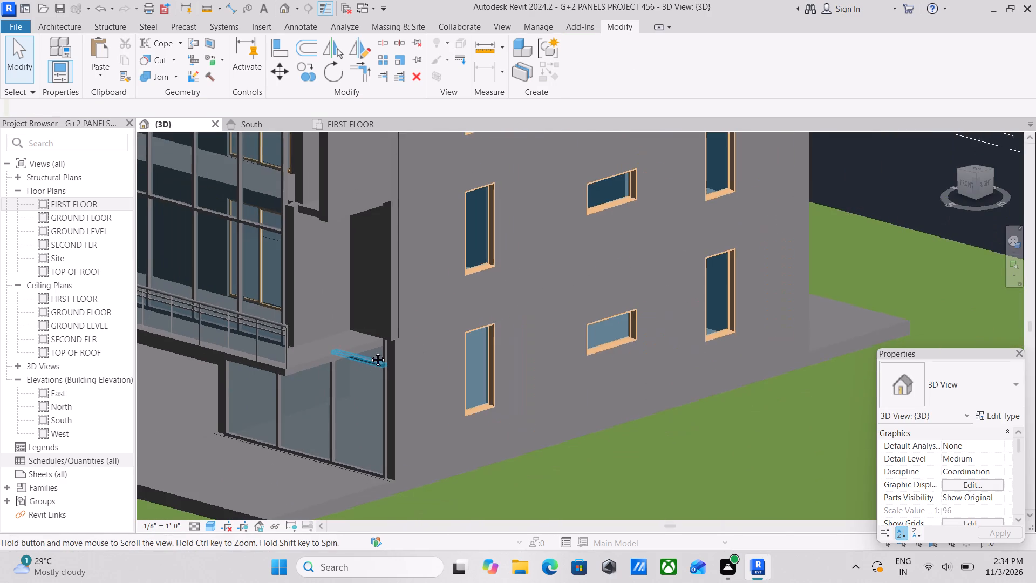
pyautogui.moveTo(370, 351); pyautogui.dragTo(374, 346, button='middle')
pyautogui.moveTo(373, 348); pyautogui.dragTo(397, 343, button='middle')
pyautogui.moveTo(389, 355); pyautogui.dragTo(451, 356, button='middle')
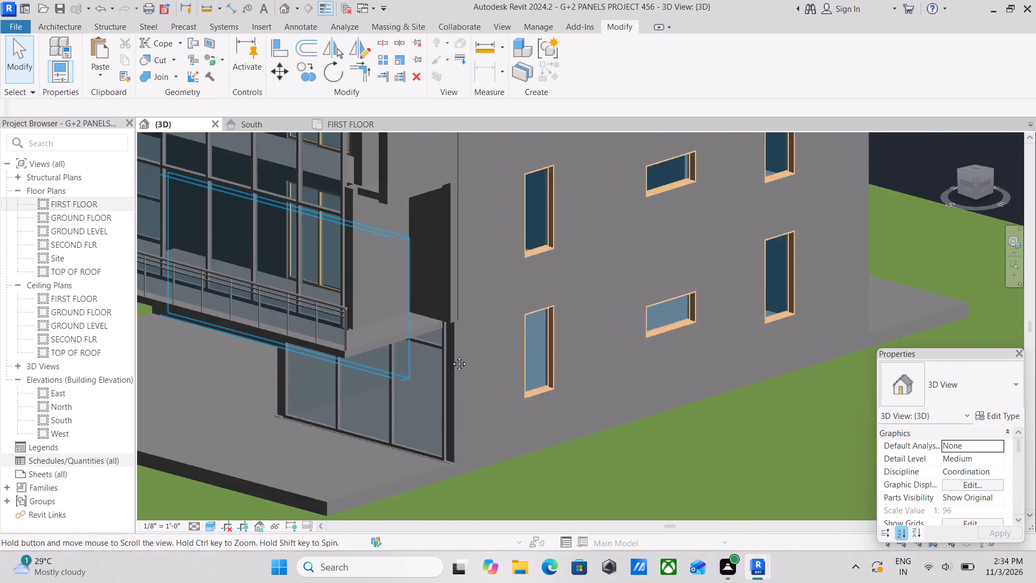
pyautogui.moveTo(451, 356); pyautogui.dragTo(523, 363, button='middle')
pyautogui.moveTo(518, 383); pyautogui.dragTo(547, 372, button='middle')
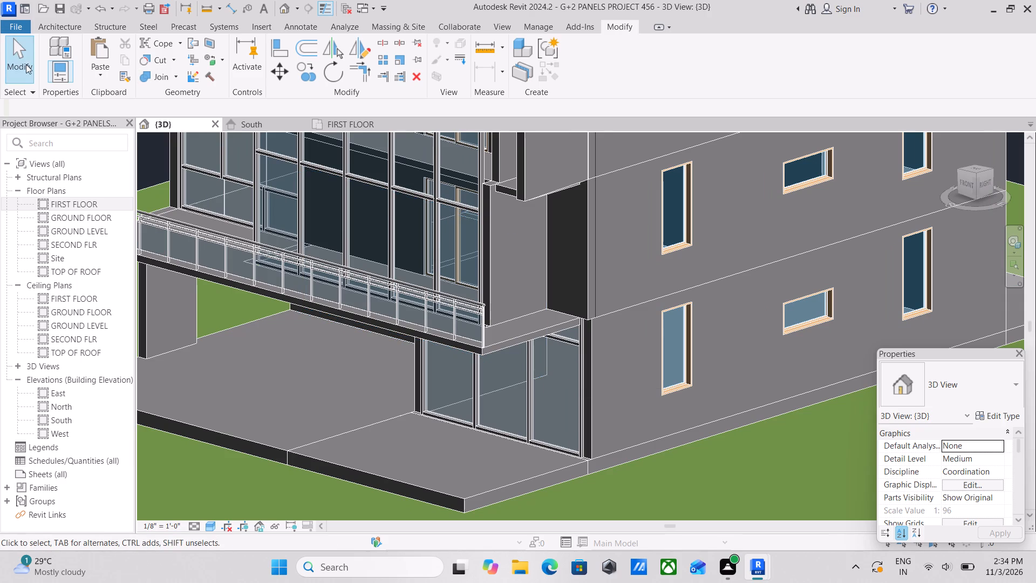
# Create an in-place model in the Generic Models category, named Generic Models 1.
pyautogui.click(52, 24)
pyautogui.click(169, 73)
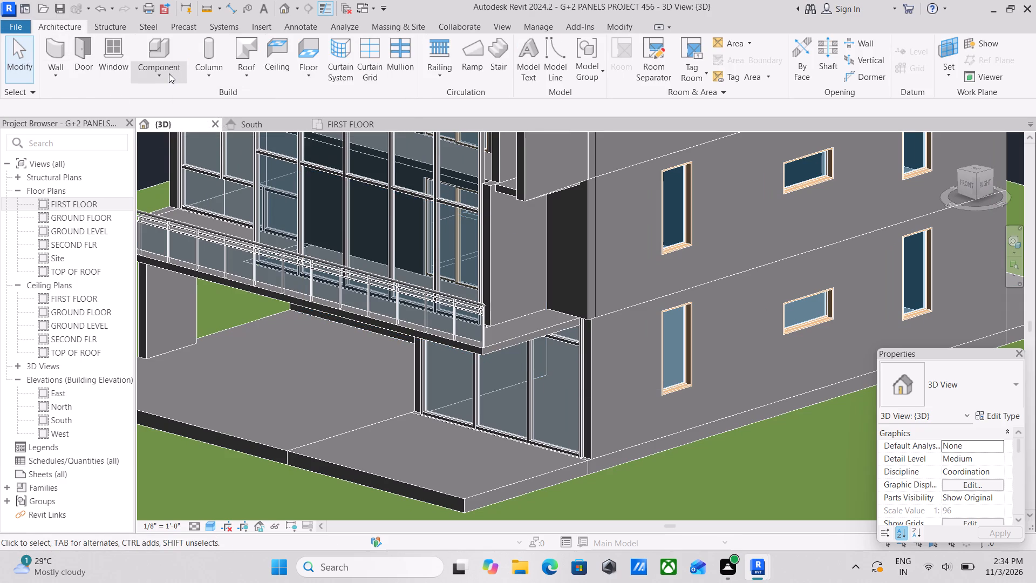
pyautogui.click(172, 125)
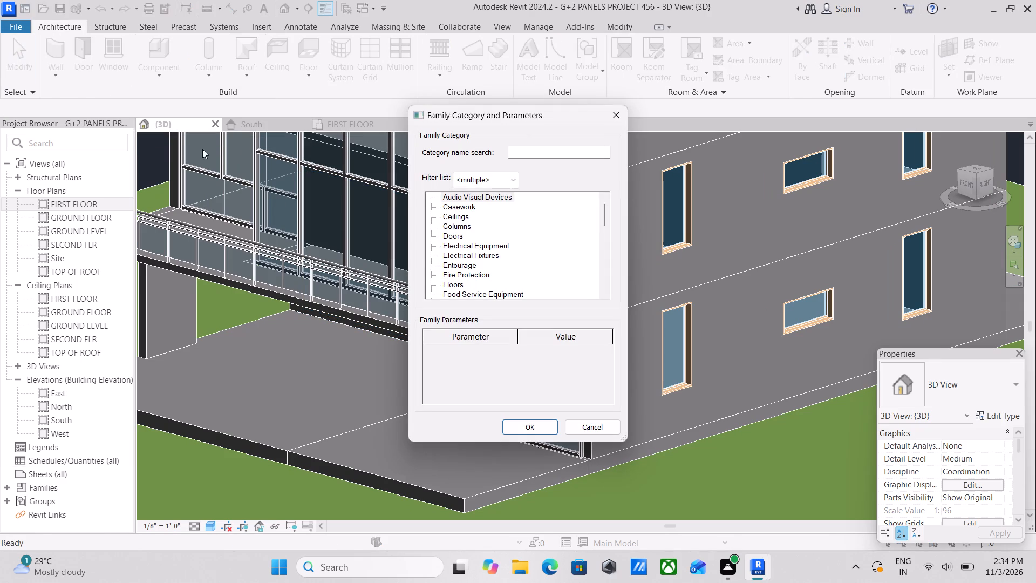
pyautogui.scroll(-3, 490, 244)
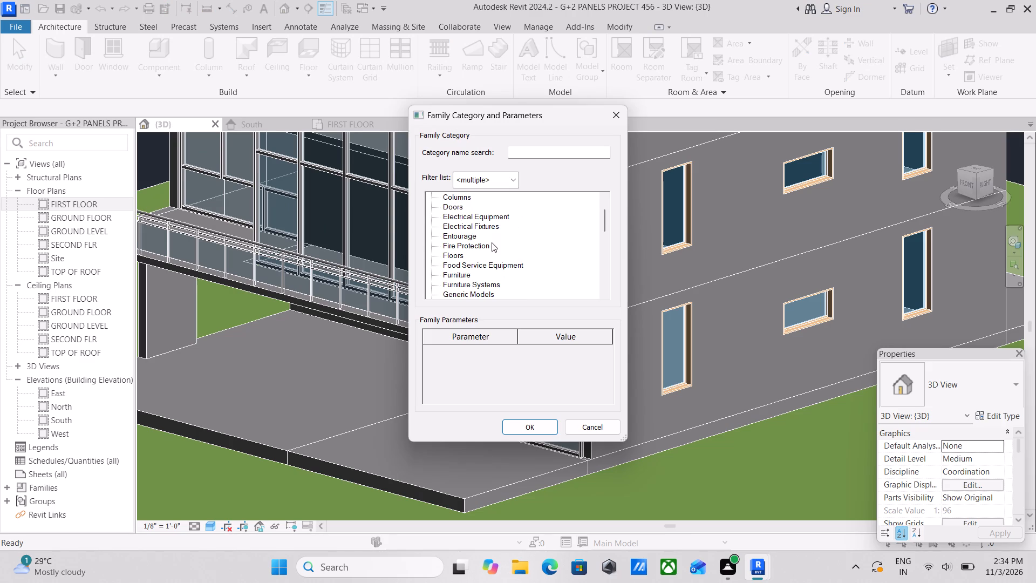
pyautogui.click(475, 296)
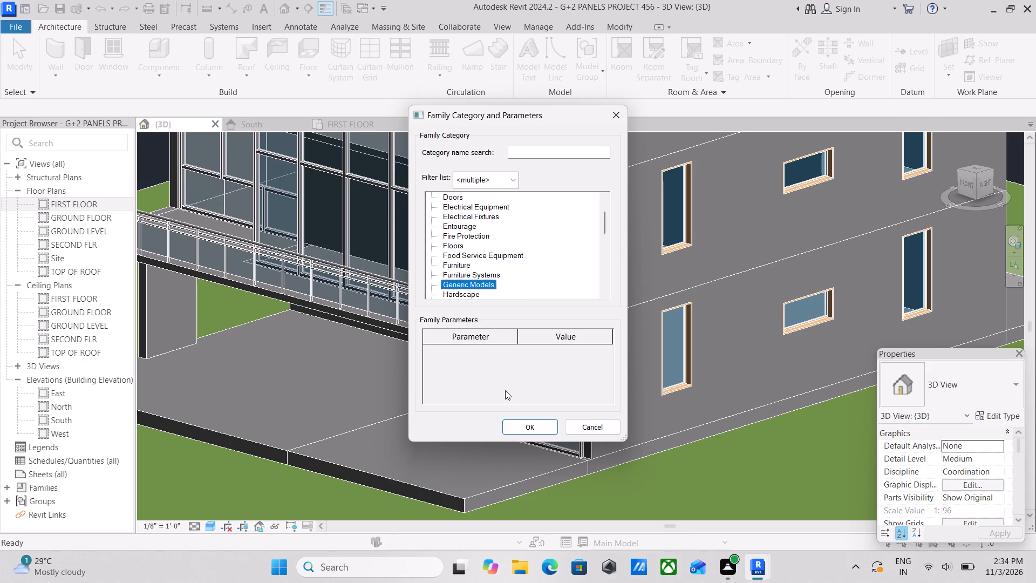
pyautogui.click(515, 429)
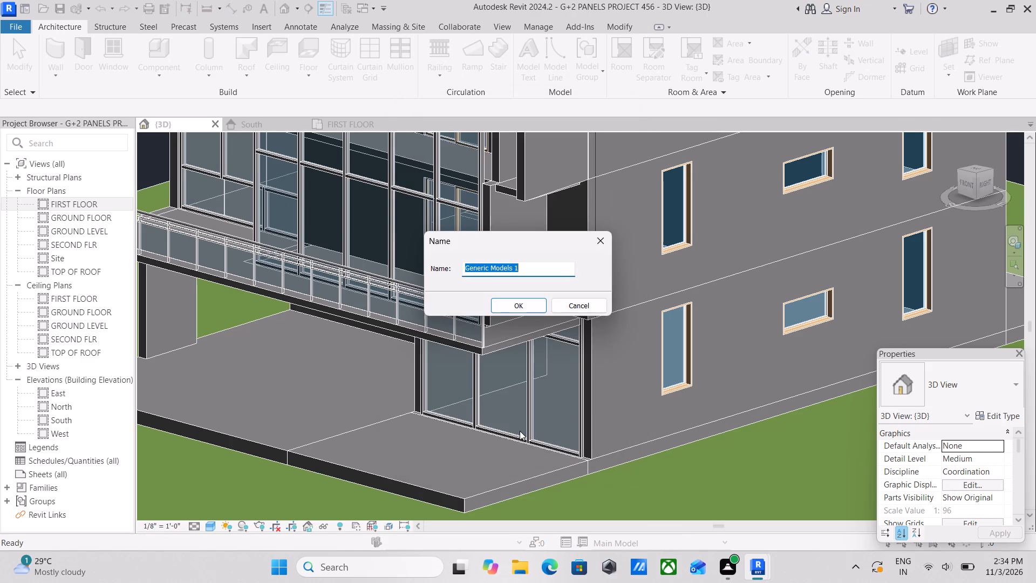
pyautogui.click(528, 309)
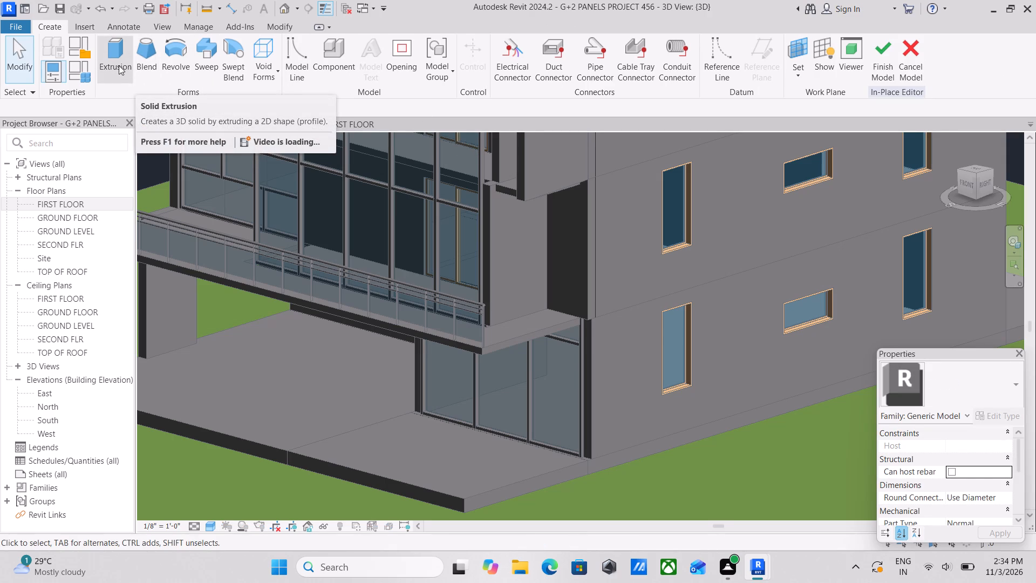
# Set the work plane by picking a plane of the outer wall beside the ground-floor storefront, at the building's front right corner.
pyautogui.click(793, 78)
pyautogui.click(803, 118)
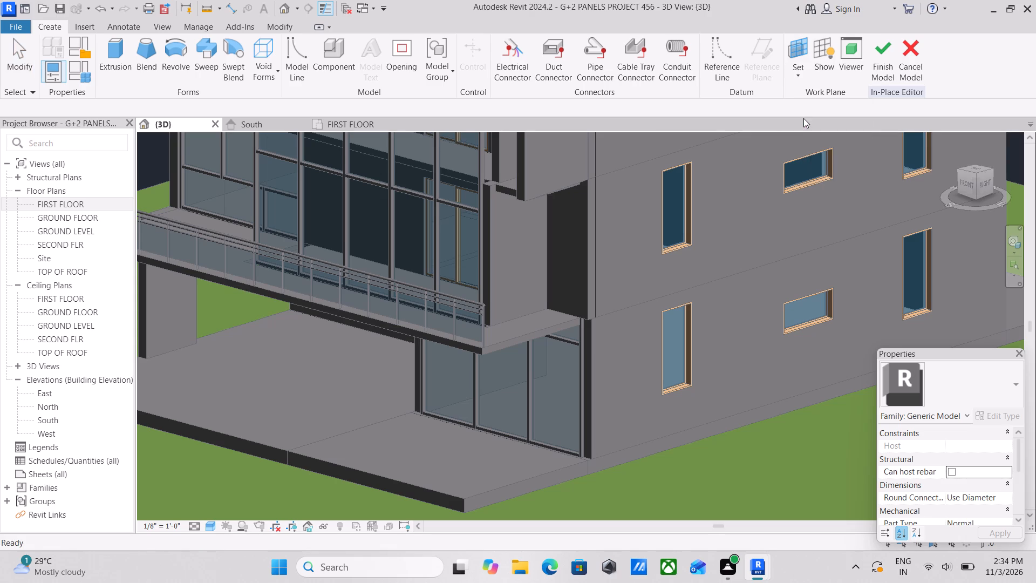
pyautogui.scroll(9, 588, 329)
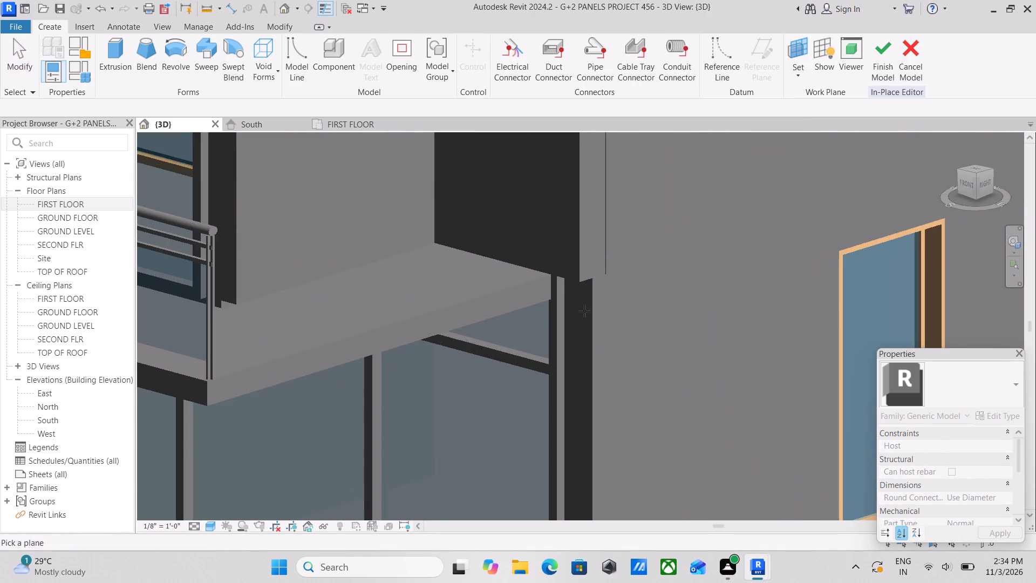
pyautogui.click(592, 322)
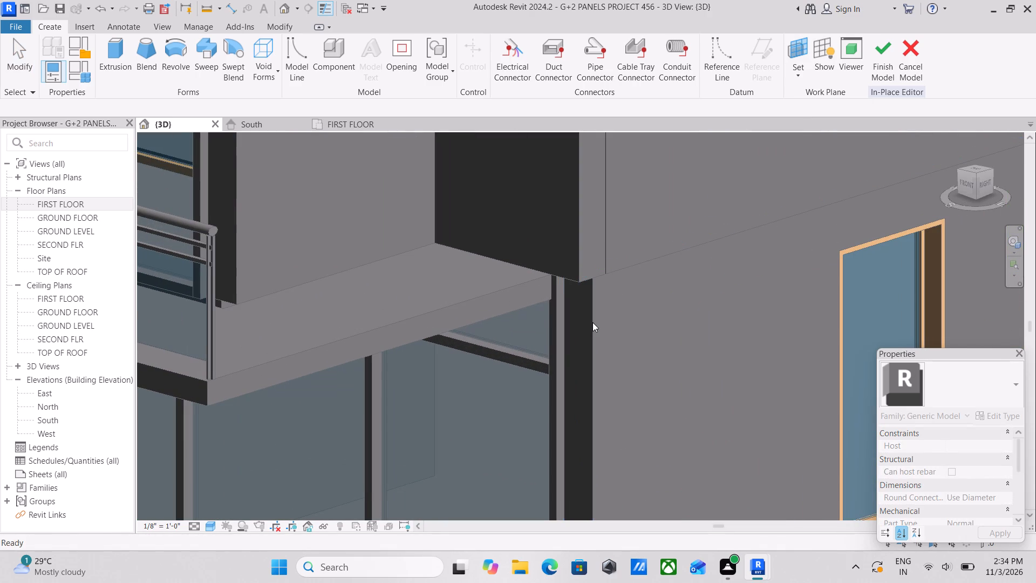
# Start an Extrusion and sketch a rectangle about 9" wide over the ground-floor outer wall's front end face, from its top to its base.
pyautogui.scroll(-5, 510, 259)
pyautogui.moveTo(508, 250); pyautogui.dragTo(614, 225, button='middle')
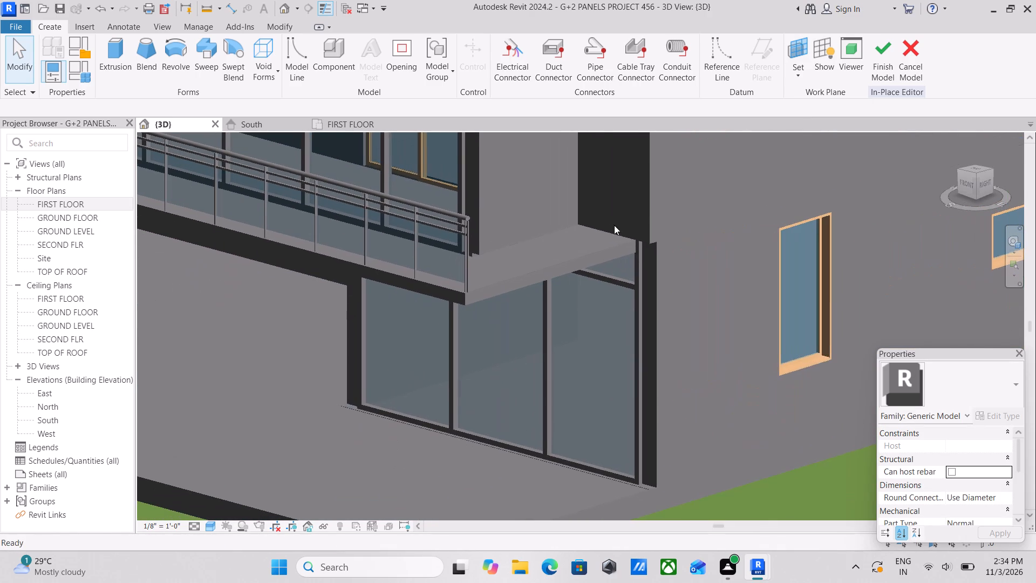
pyautogui.click(117, 46)
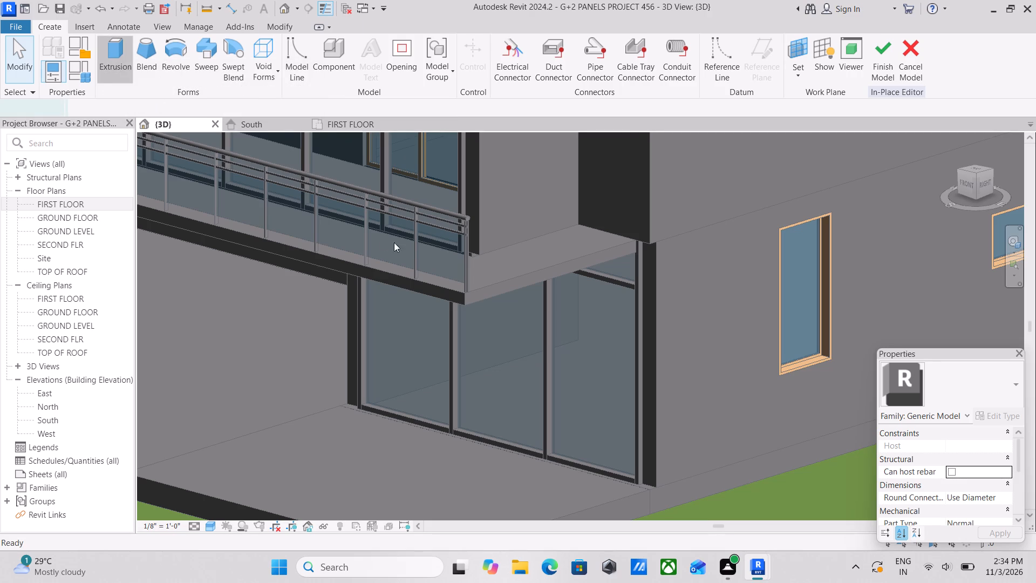
pyautogui.scroll(5, 640, 254)
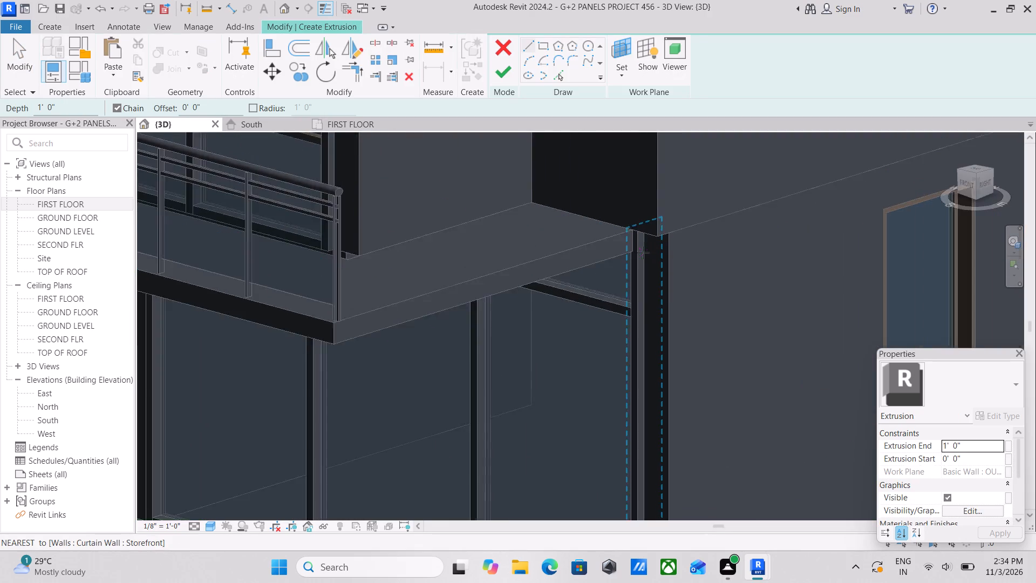
pyautogui.scroll(1, 643, 253)
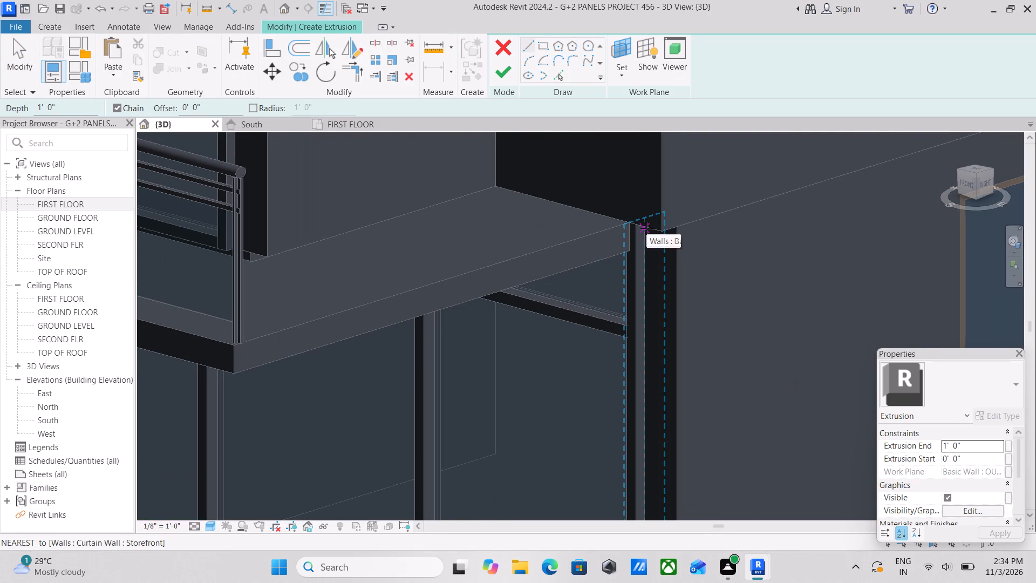
pyautogui.scroll(-3, 647, 226)
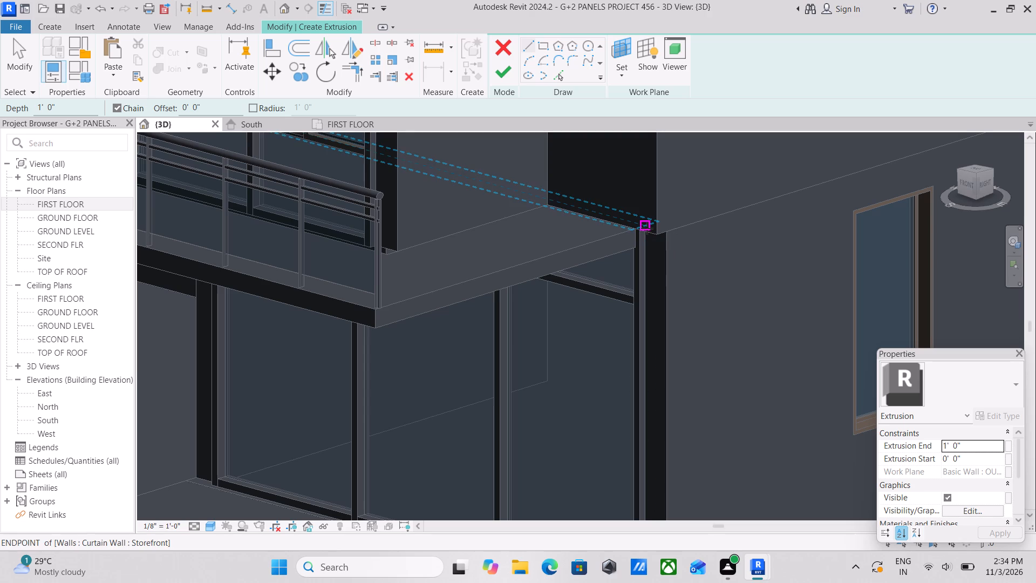
pyautogui.click(647, 228)
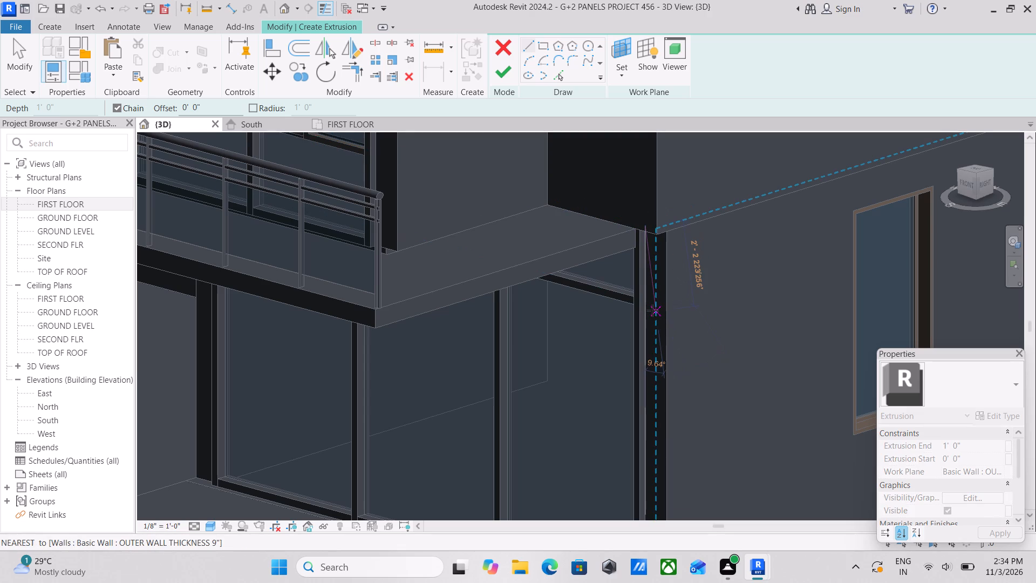
pyautogui.press('Escape')
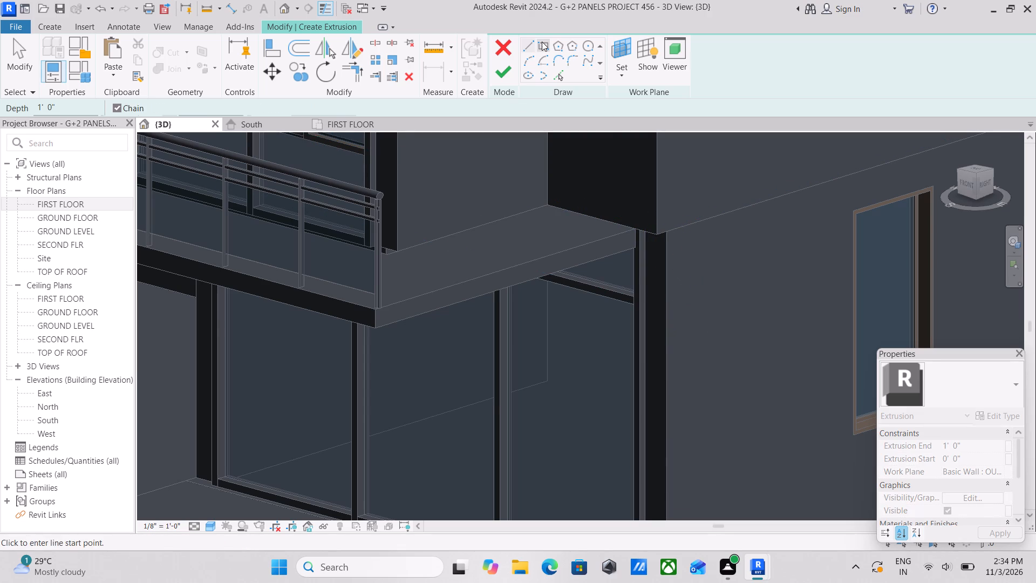
pyautogui.click(542, 43)
pyautogui.scroll(3, 631, 233)
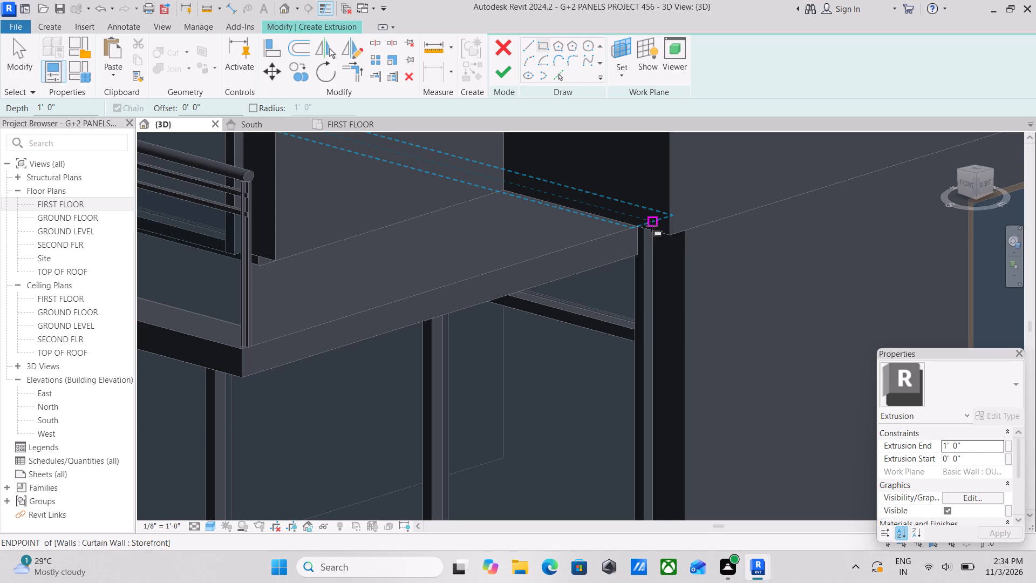
pyautogui.click(651, 225)
pyautogui.moveTo(679, 323); pyautogui.dragTo(679, 263, button='middle')
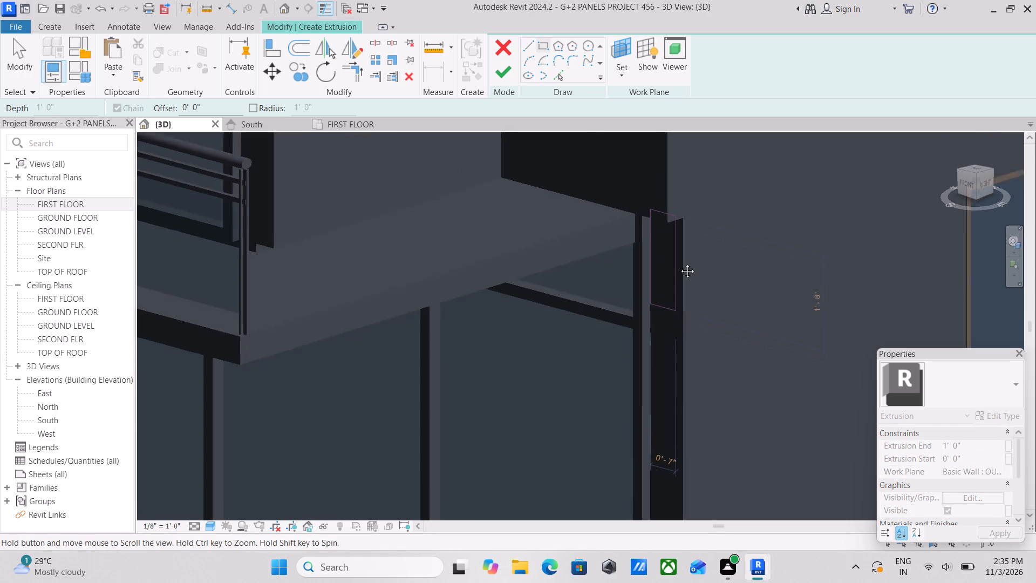
pyautogui.moveTo(679, 263); pyautogui.dragTo(693, 139, button='middle')
pyautogui.scroll(-1, 674, 327)
pyautogui.moveTo(680, 316); pyautogui.dragTo(746, 83, button='middle')
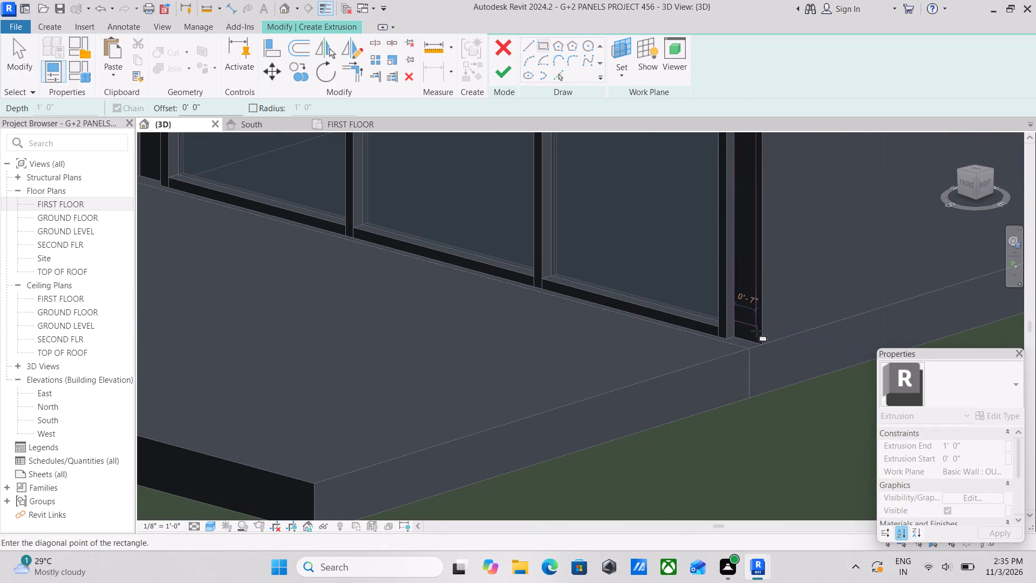
pyautogui.scroll(3, 760, 350)
pyautogui.click(763, 338)
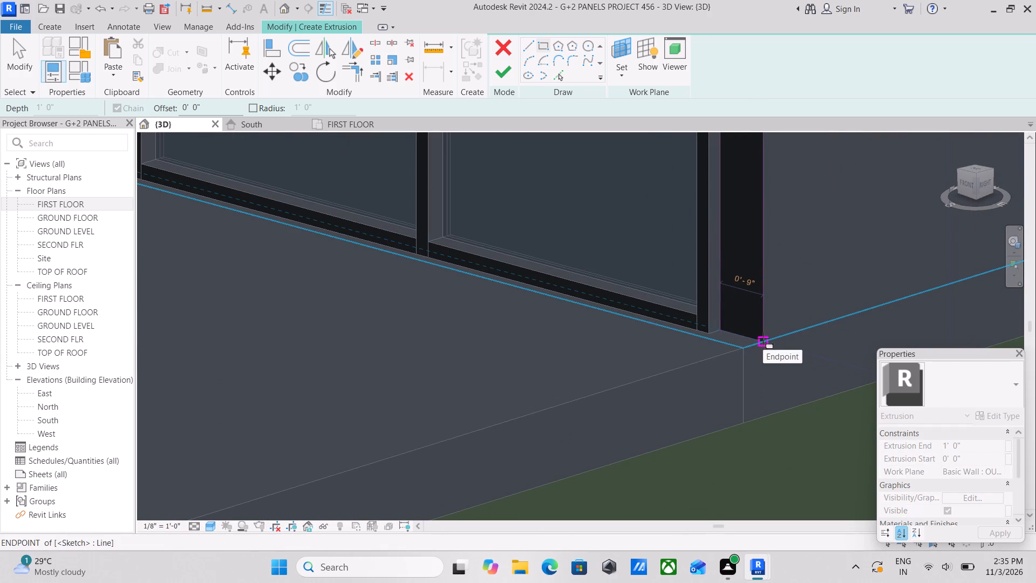
# Assign the 'ROOOFING material to the extrusion.
pyautogui.scroll(-2, 764, 390)
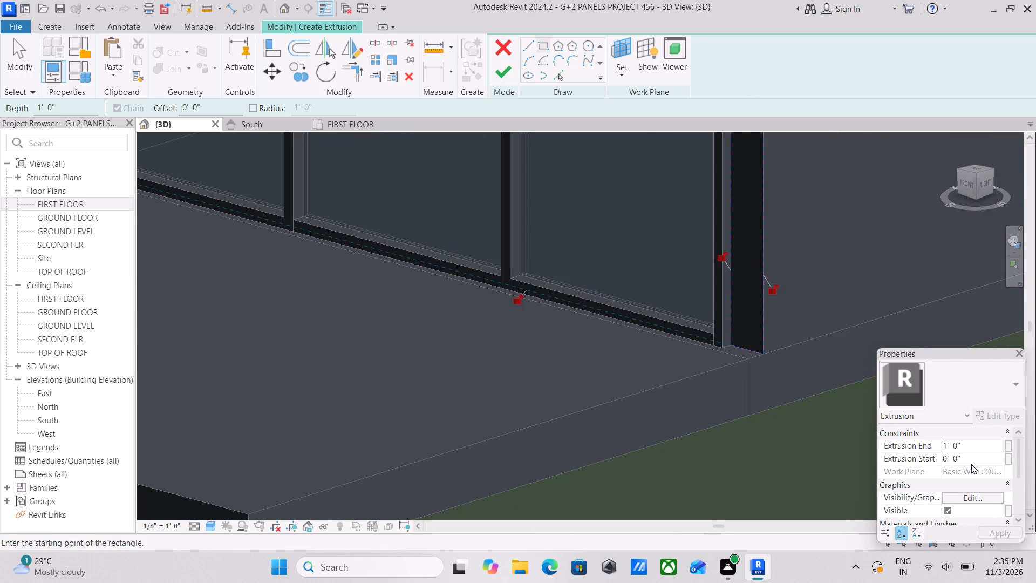
pyautogui.scroll(-2, 948, 503)
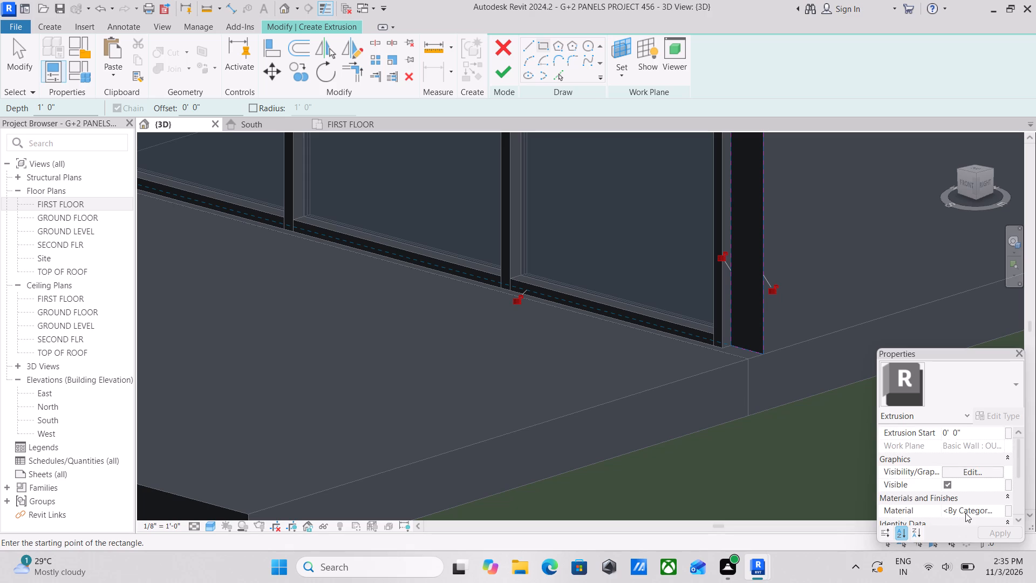
pyautogui.click(994, 485)
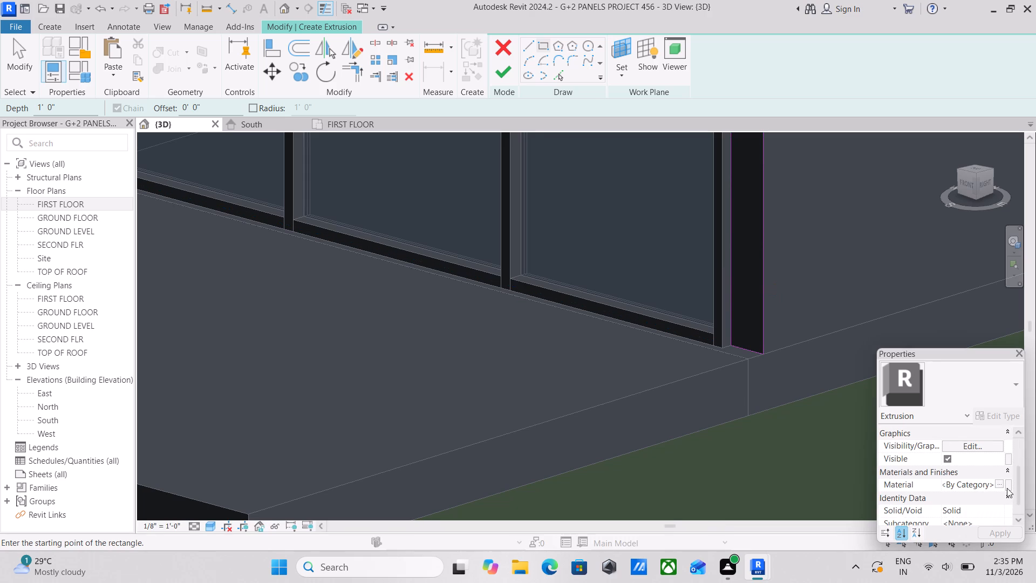
pyautogui.click(998, 484)
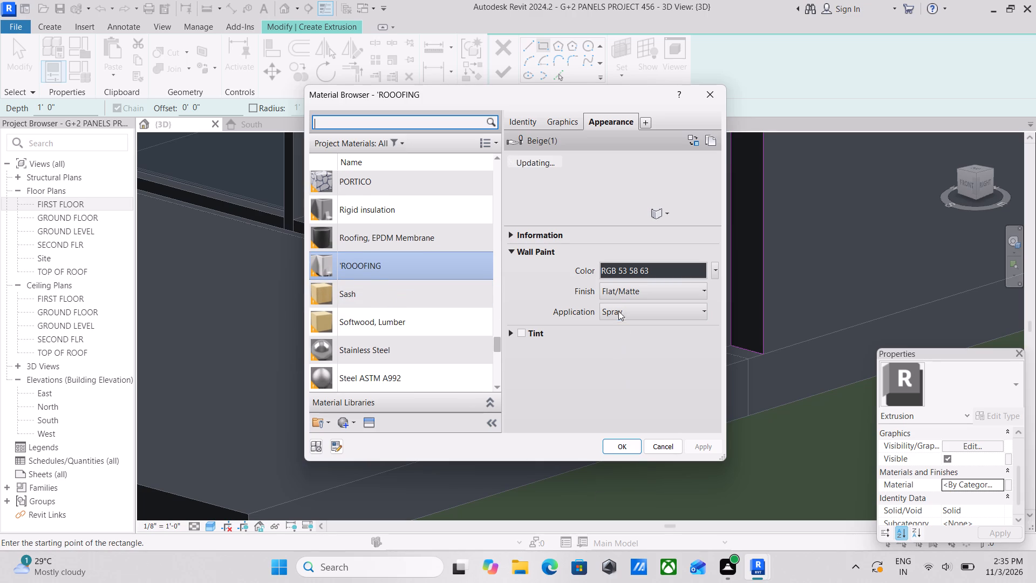
pyautogui.click(667, 214)
pyautogui.click(667, 213)
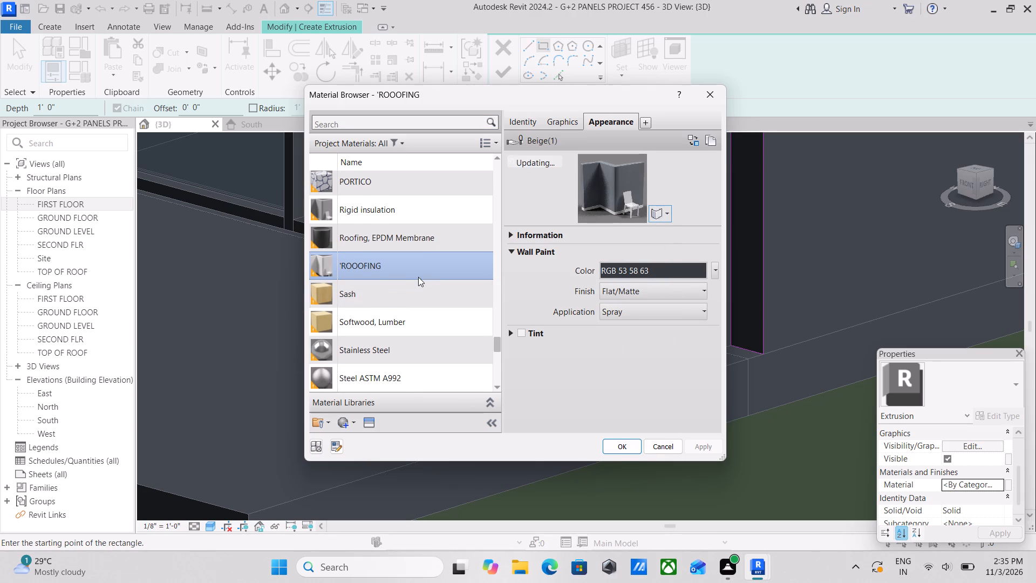
pyautogui.click(619, 449)
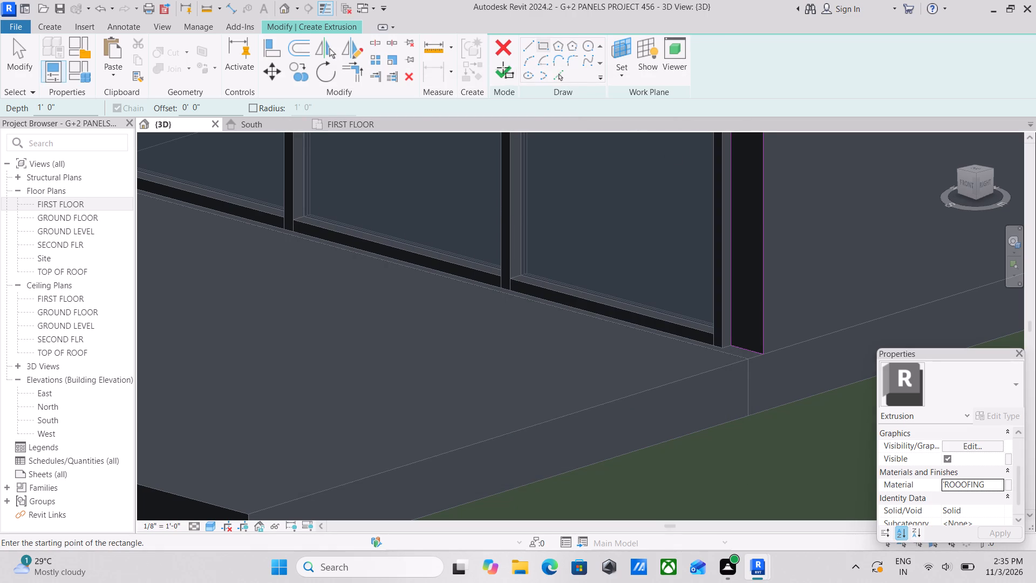
# Complete the extrusion at a depth of 1' 0" and finish the in-place model.
pyautogui.click(501, 71)
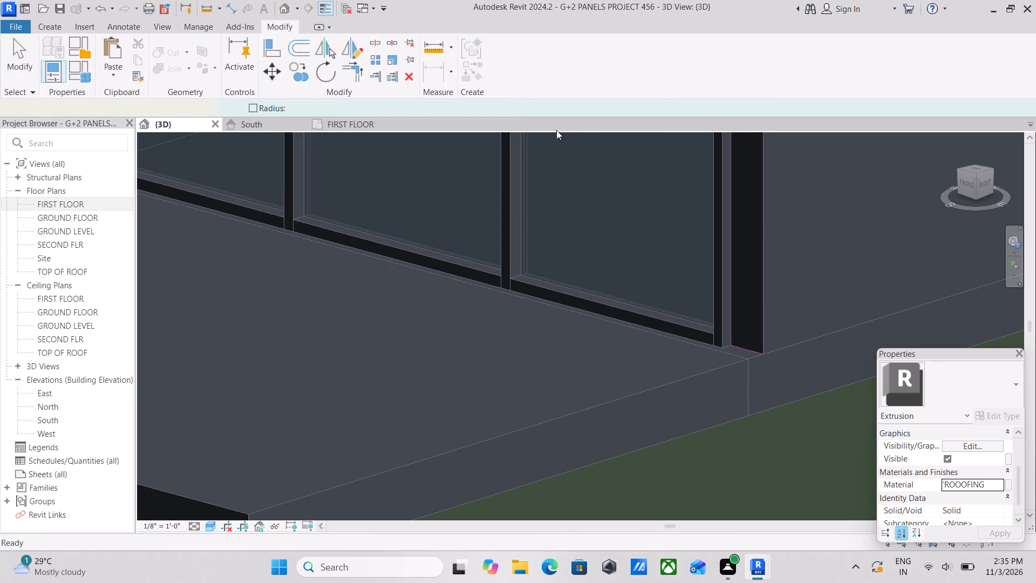
pyautogui.scroll(-5, 717, 249)
pyautogui.scroll(-2, 719, 295)
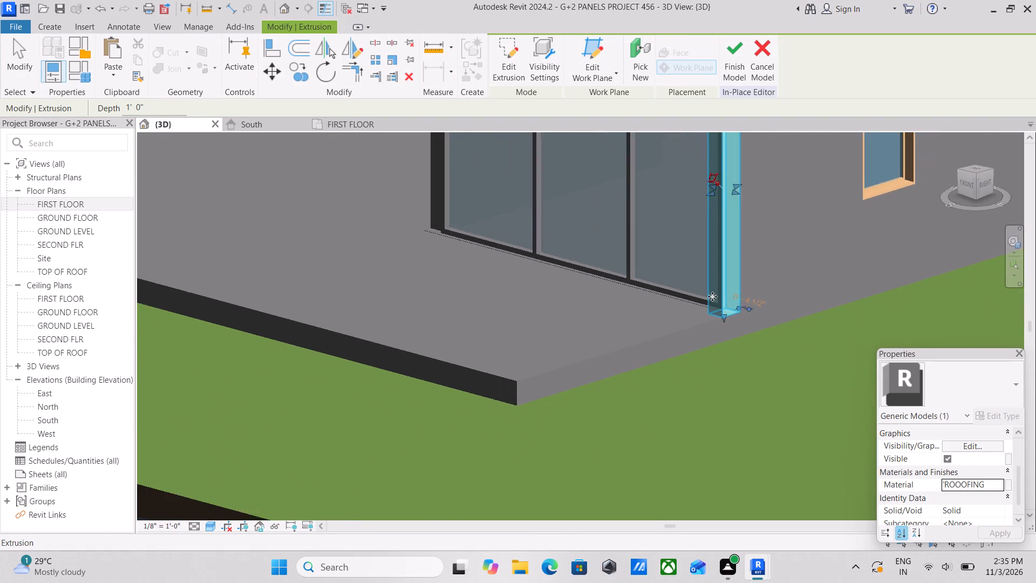
pyautogui.keyDown('shift'); pyautogui.moveTo(679, 287); pyautogui.dragTo(617, 334, button='middle'); pyautogui.keyUp('shift')
pyautogui.scroll(-3, 646, 327)
pyautogui.moveTo(652, 327); pyautogui.dragTo(715, 443, button='middle')
pyautogui.scroll(1, 715, 443)
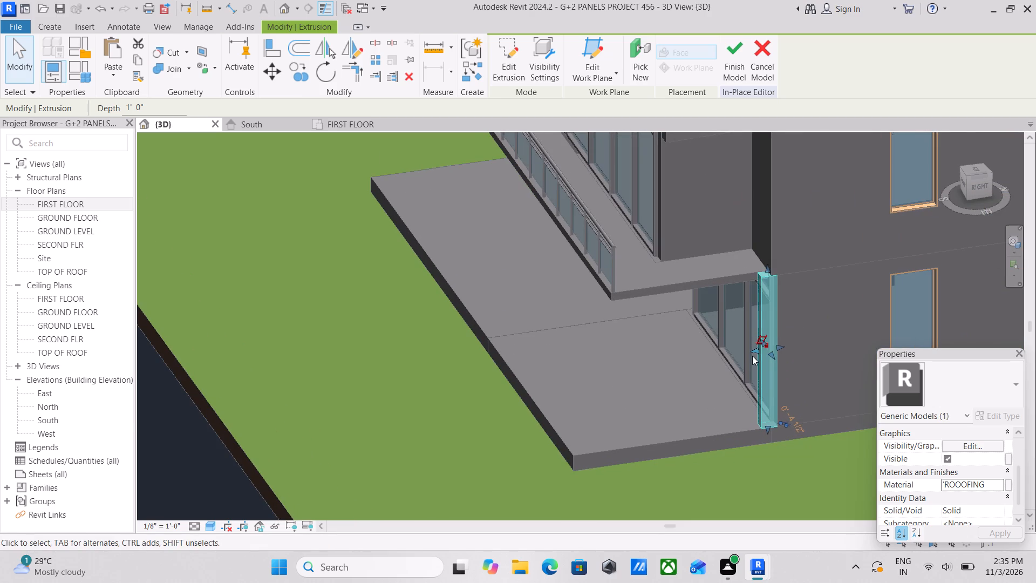
pyautogui.scroll(1, 753, 354)
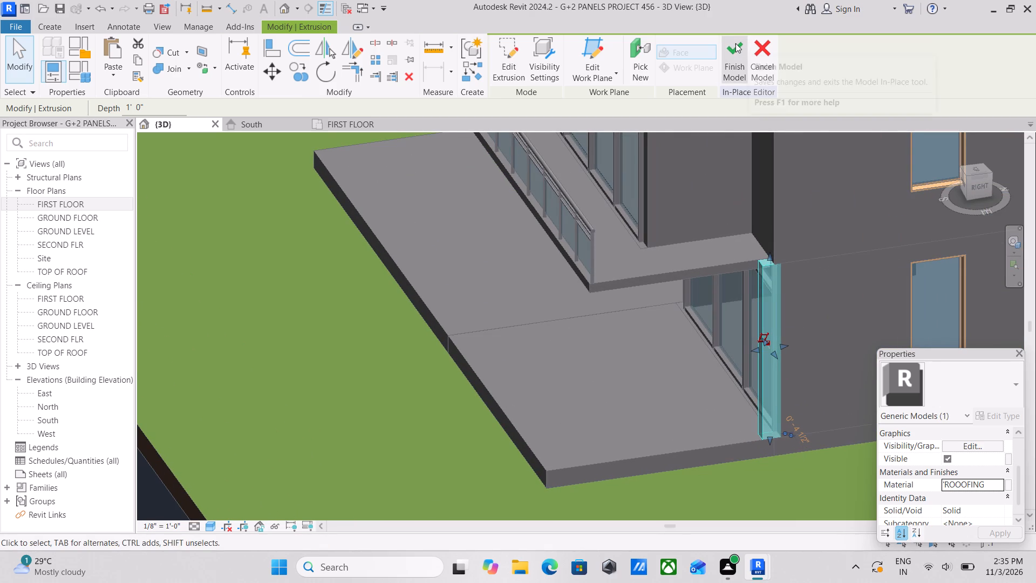
pyautogui.click(735, 43)
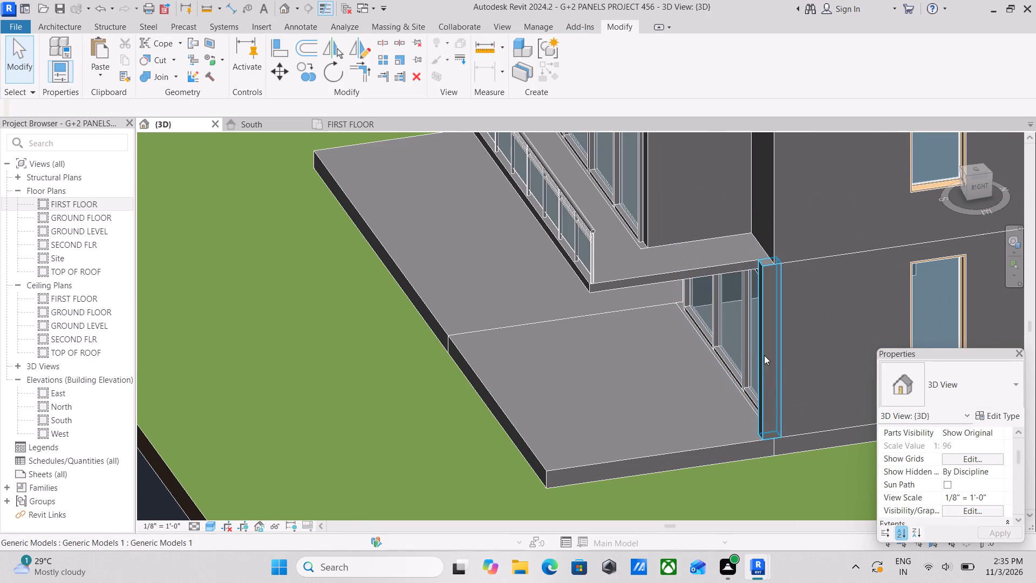
# Stretch the front face of the in-place extrusion forward along the porch side to the outer corner of the balcony slab.
pyautogui.click(764, 354)
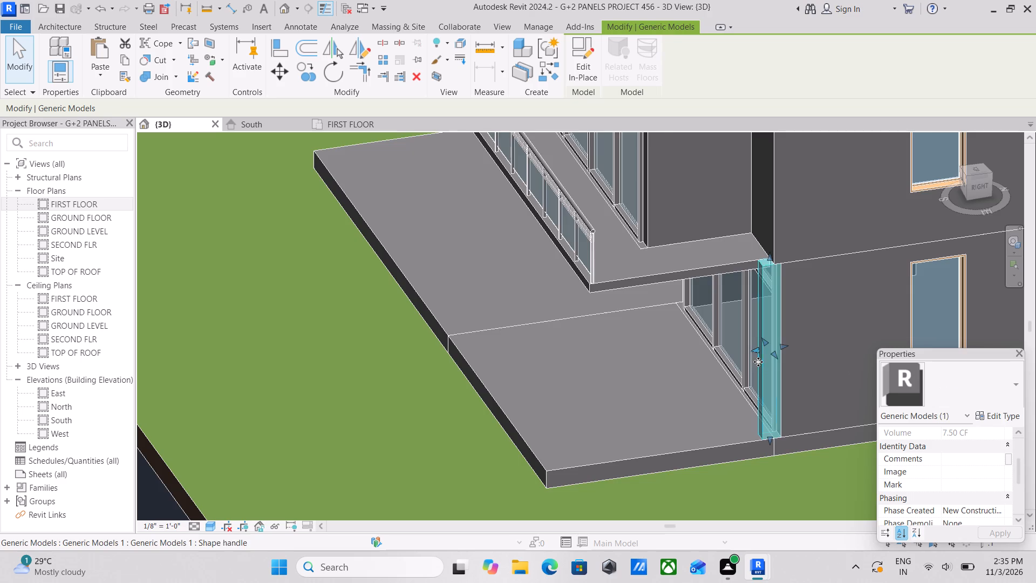
pyautogui.scroll(-1, 753, 357)
pyautogui.keyDown('shift'); pyautogui.moveTo(744, 349); pyautogui.dragTo(857, 330, button='middle'); pyautogui.keyUp('shift')
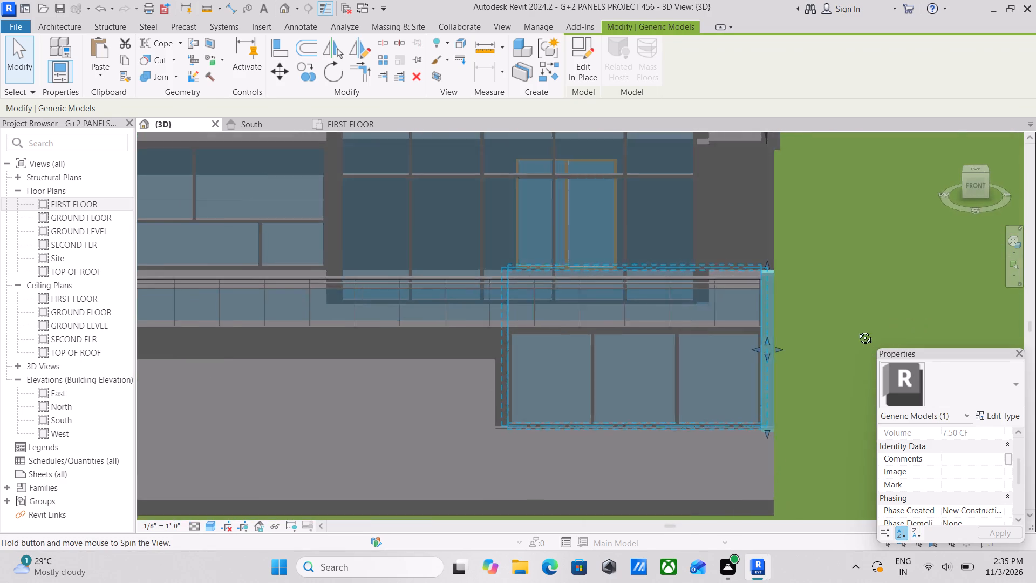
pyautogui.keyDown('shift'); pyautogui.moveTo(857, 330); pyautogui.dragTo(773, 370, button='middle'); pyautogui.keyUp('shift')
pyautogui.scroll(3, 764, 367)
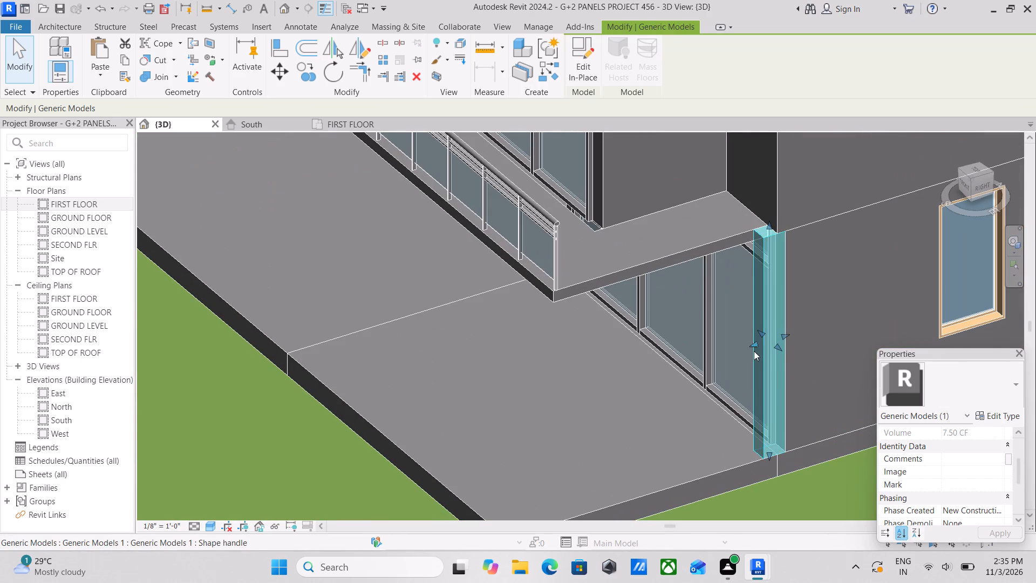
pyautogui.moveTo(753, 350); pyautogui.dragTo(663, 394)
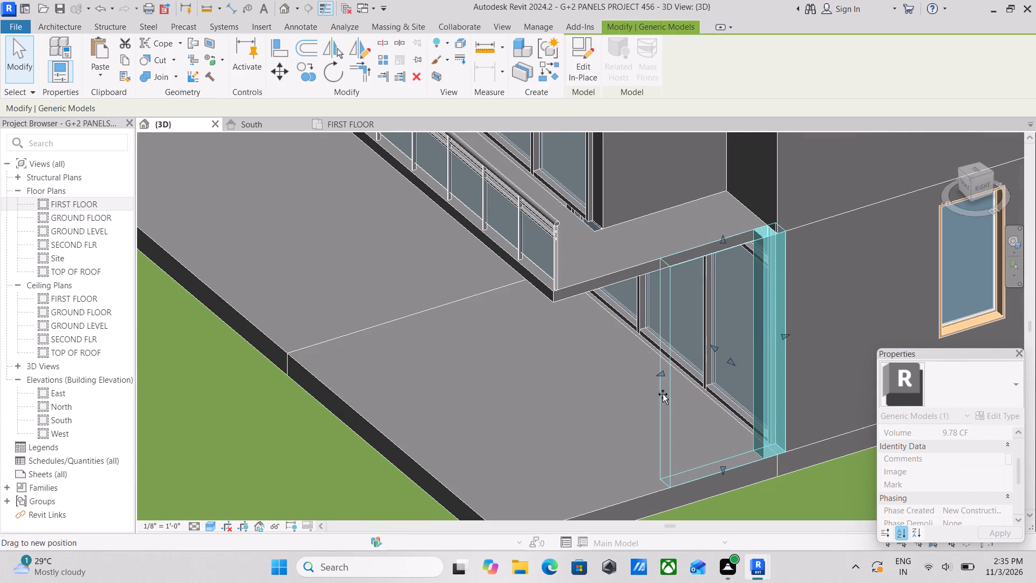
pyautogui.moveTo(663, 394); pyautogui.dragTo(569, 418)
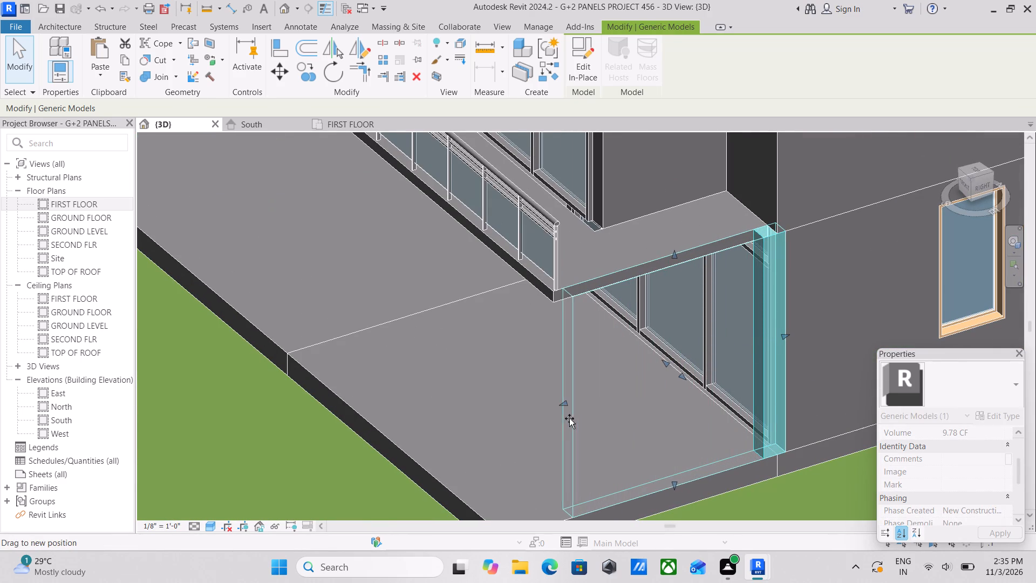
pyautogui.moveTo(569, 418); pyautogui.dragTo(565, 418)
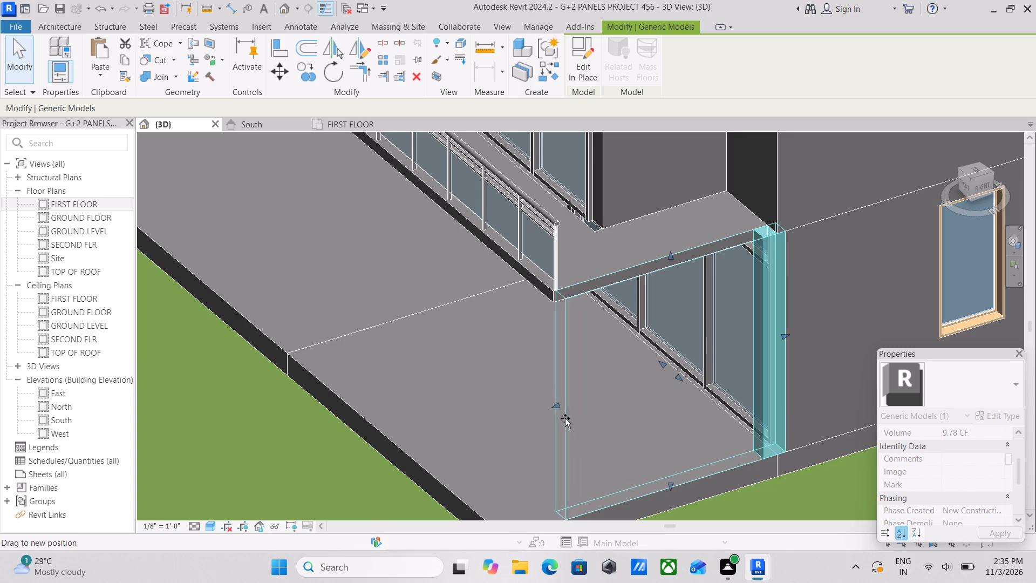
pyautogui.moveTo(565, 418); pyautogui.dragTo(564, 419)
pyautogui.scroll(-3, 586, 433)
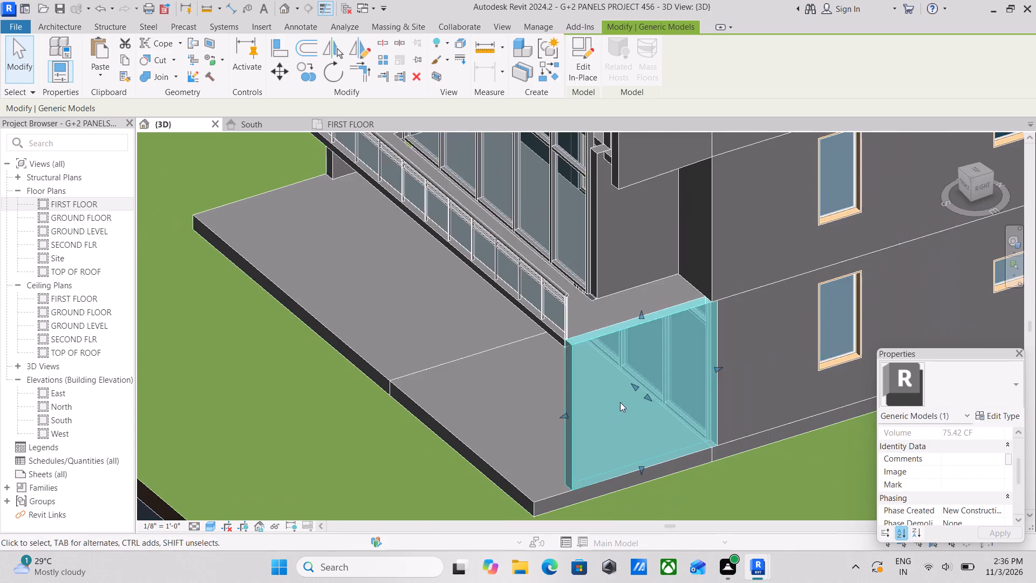
pyautogui.press('Escape')
# Examine the extended in-place side wall where it meets the balcony slab, porch floor and outer walls at the front right corner.
pyautogui.scroll(-3, 628, 392)
pyautogui.moveTo(625, 400); pyautogui.dragTo(622, 317, button='middle')
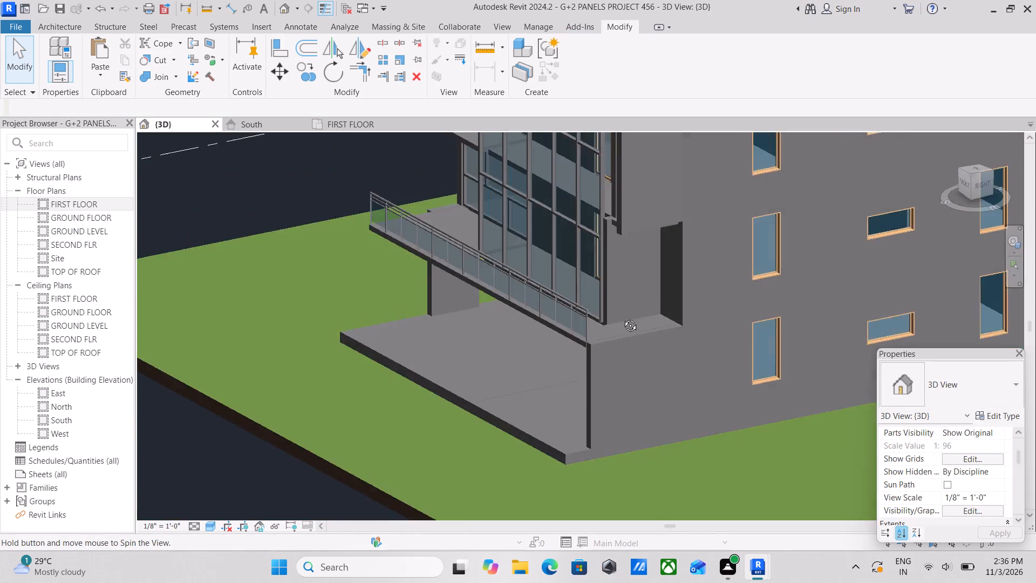
pyautogui.moveTo(622, 317); pyautogui.dragTo(725, 329, button='middle')
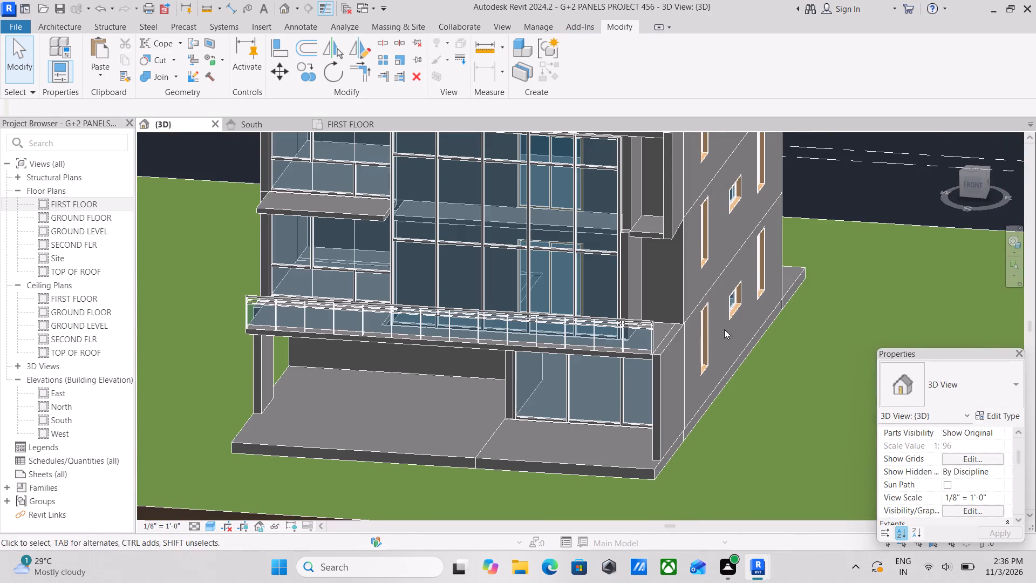
pyautogui.click(668, 343)
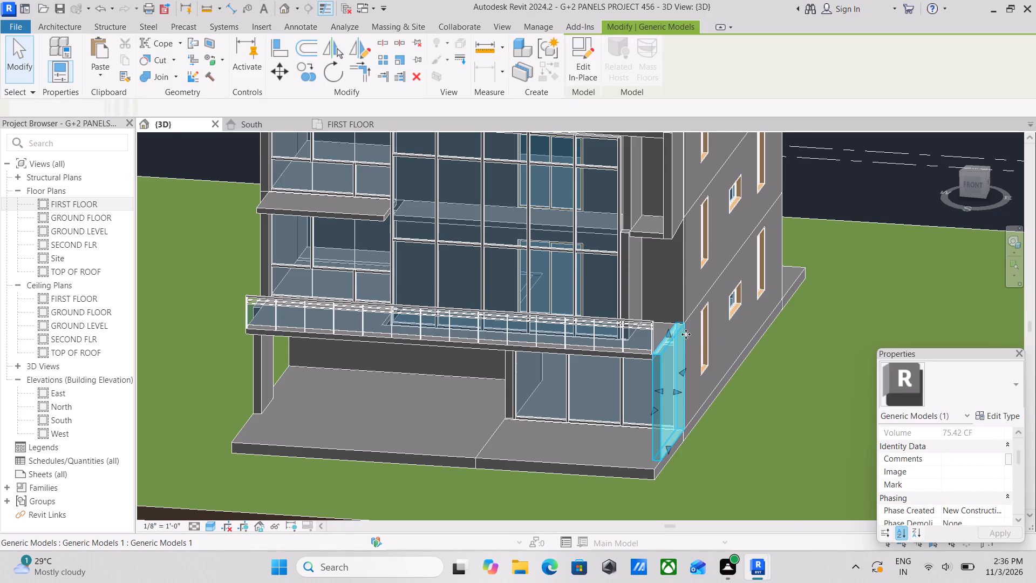
pyautogui.scroll(-1, 687, 332)
pyautogui.moveTo(687, 332); pyautogui.dragTo(703, 342, button='middle')
pyautogui.scroll(2, 697, 344)
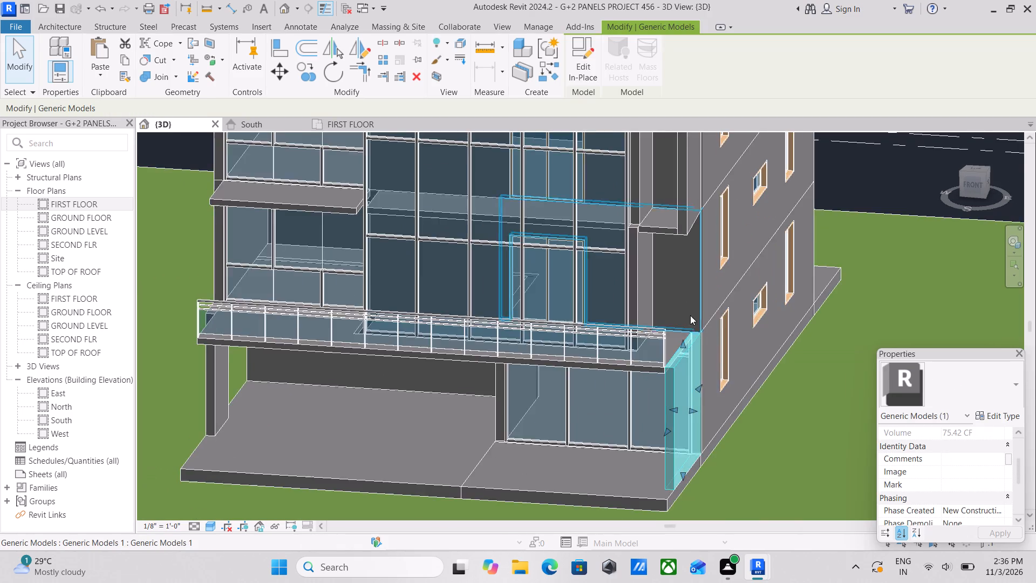
pyautogui.scroll(-1, 681, 288)
pyautogui.middleClick(681, 288)
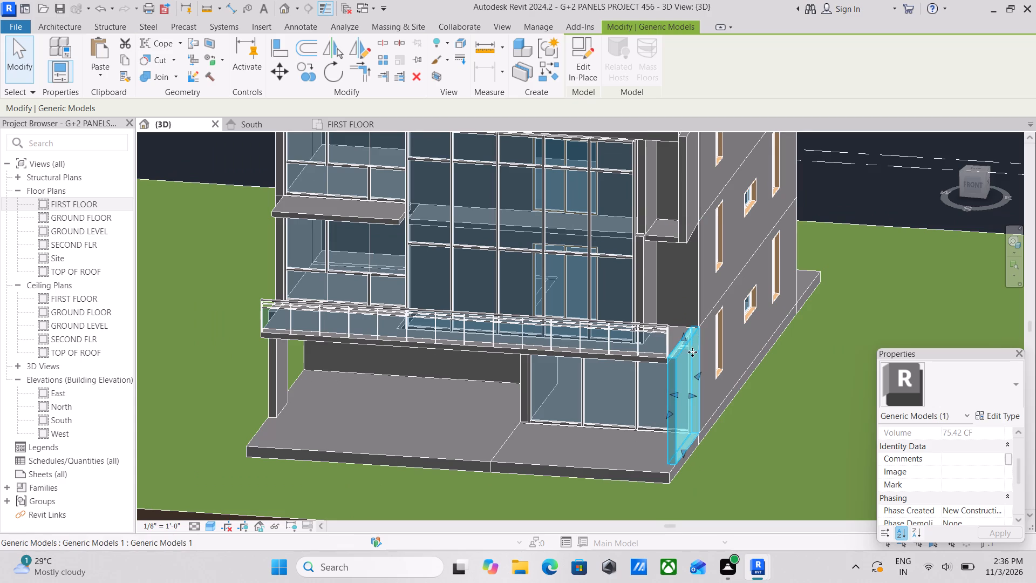
pyautogui.scroll(-2, 717, 357)
pyautogui.scroll(1, 708, 372)
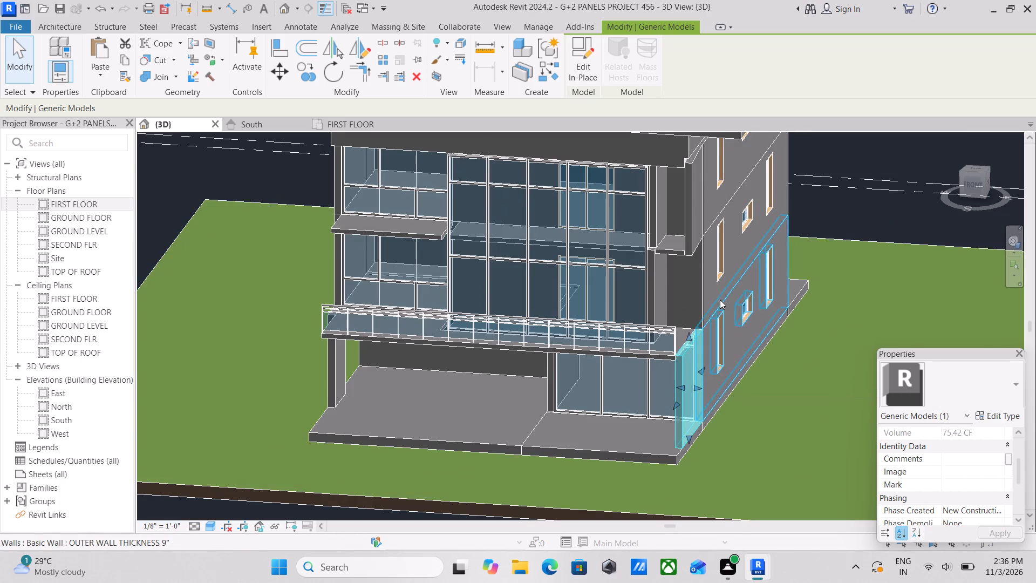
# Delete the projecting 9" outer wall at second-floor level above the balcony's front right corner.
pyautogui.moveTo(720, 300); pyautogui.dragTo(664, 336, button='middle')
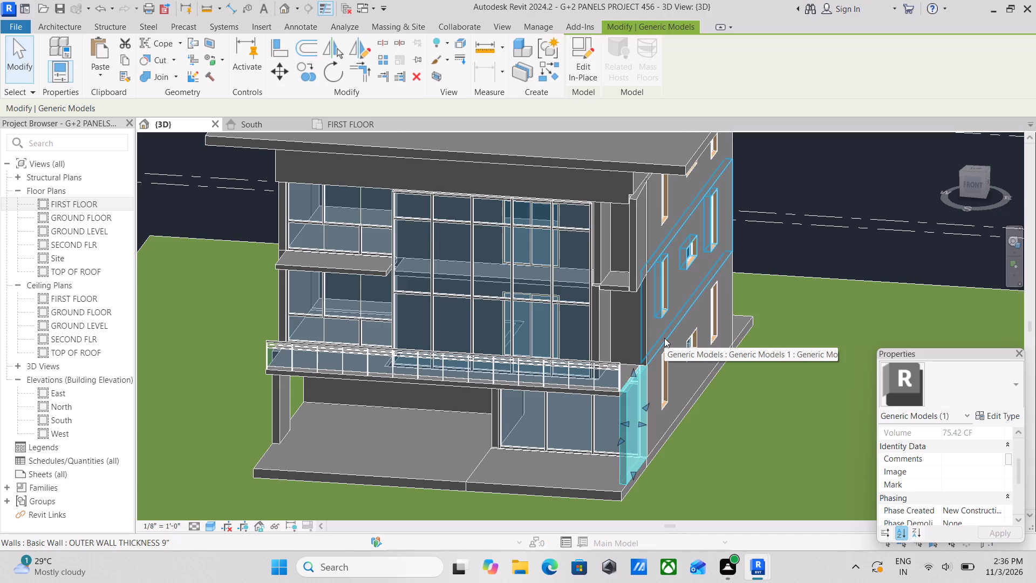
pyautogui.scroll(2, 658, 340)
pyautogui.scroll(-1, 658, 341)
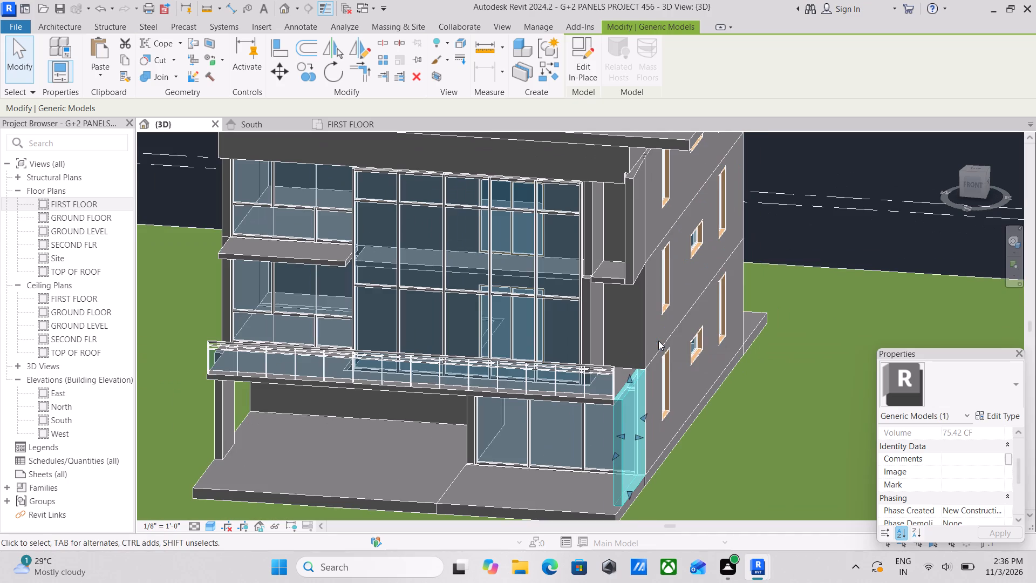
pyautogui.keyDown('shift'); pyautogui.moveTo(658, 341); pyautogui.dragTo(545, 320, button='middle'); pyautogui.keyUp('shift')
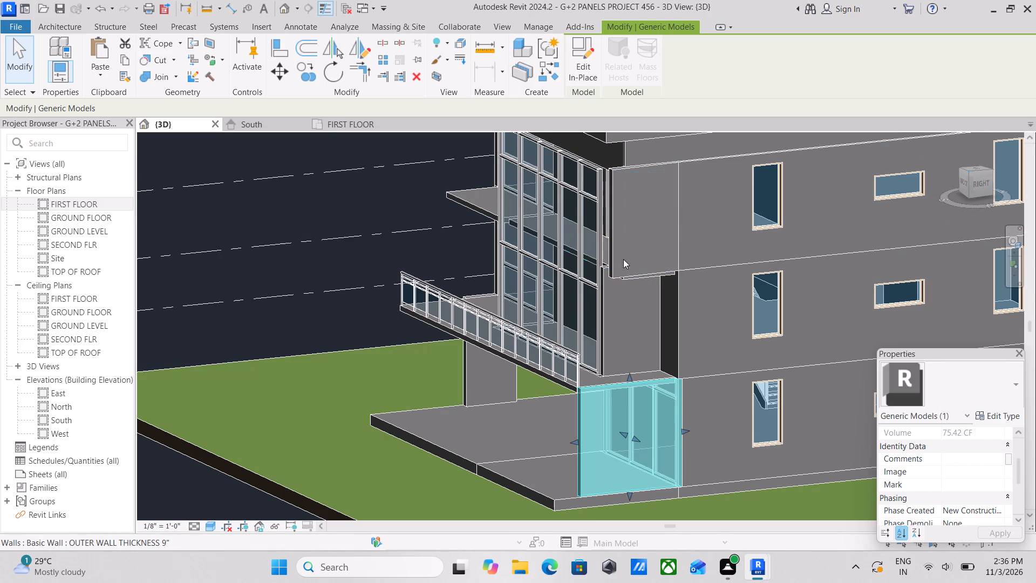
pyautogui.click(609, 245)
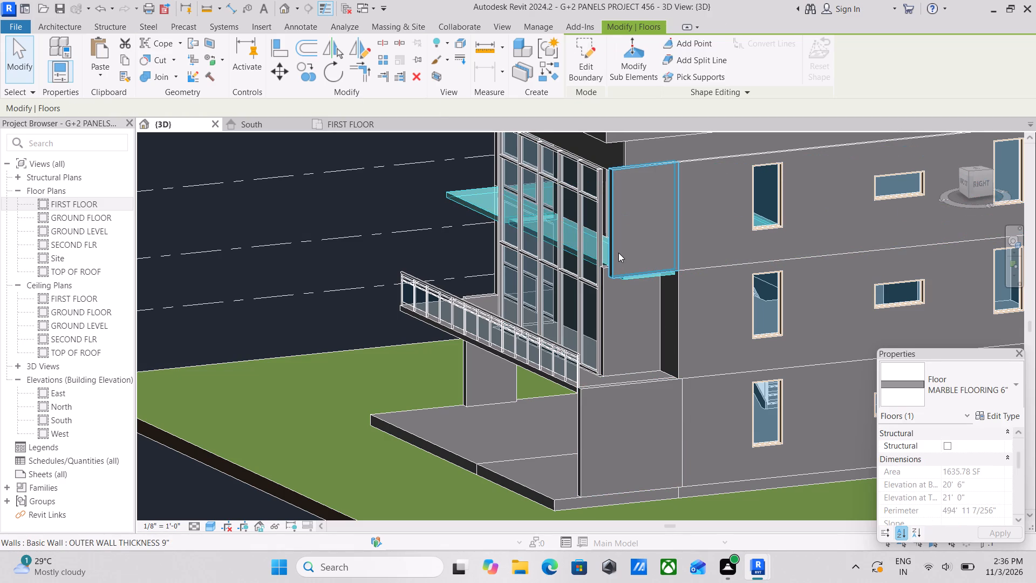
pyautogui.press('Escape')
pyautogui.click(615, 235)
pyautogui.scroll(3, 626, 265)
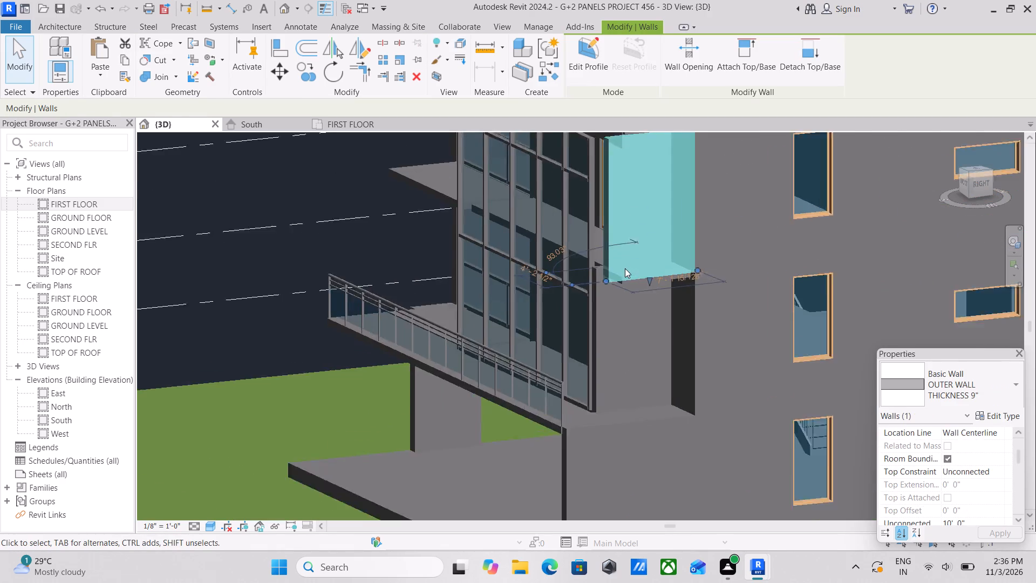
pyautogui.scroll(3, 625, 268)
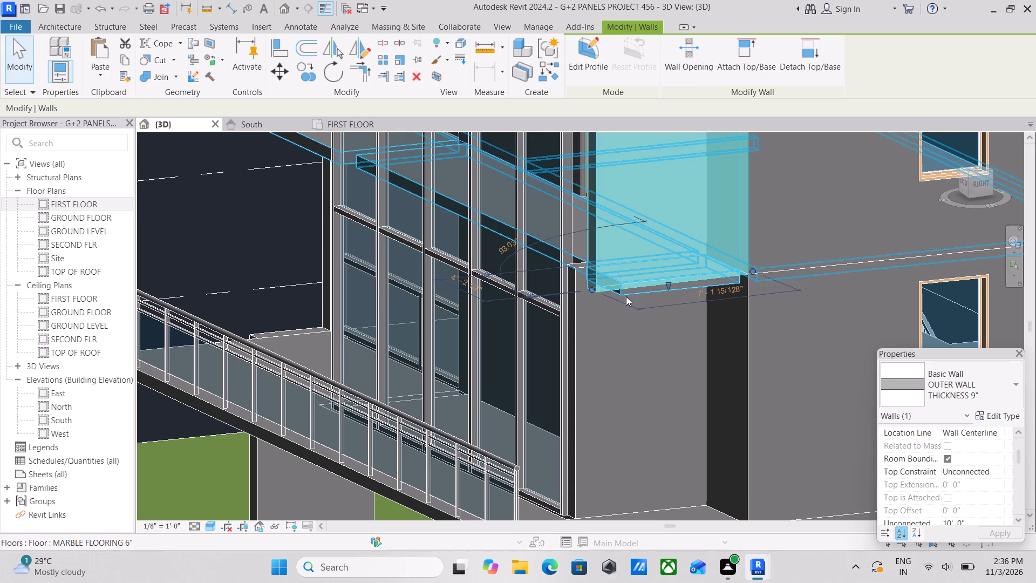
pyautogui.scroll(-2, 643, 300)
pyautogui.keyDown('shift'); pyautogui.moveTo(643, 306); pyautogui.dragTo(745, 375, button='middle'); pyautogui.keyUp('shift')
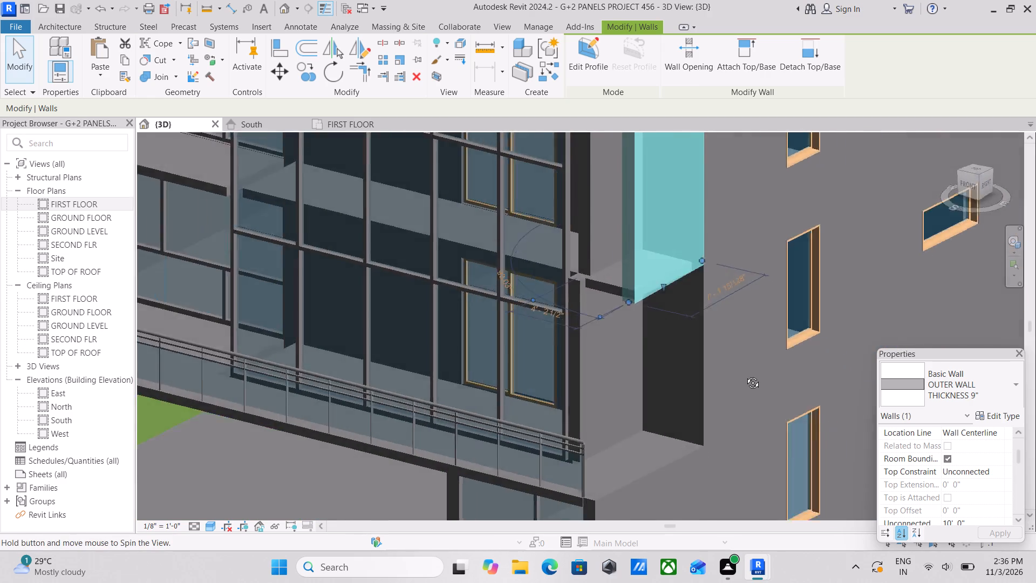
pyautogui.keyDown('shift'); pyautogui.moveTo(745, 375); pyautogui.dragTo(660, 363, button='middle'); pyautogui.keyUp('shift')
pyautogui.scroll(2, 614, 295)
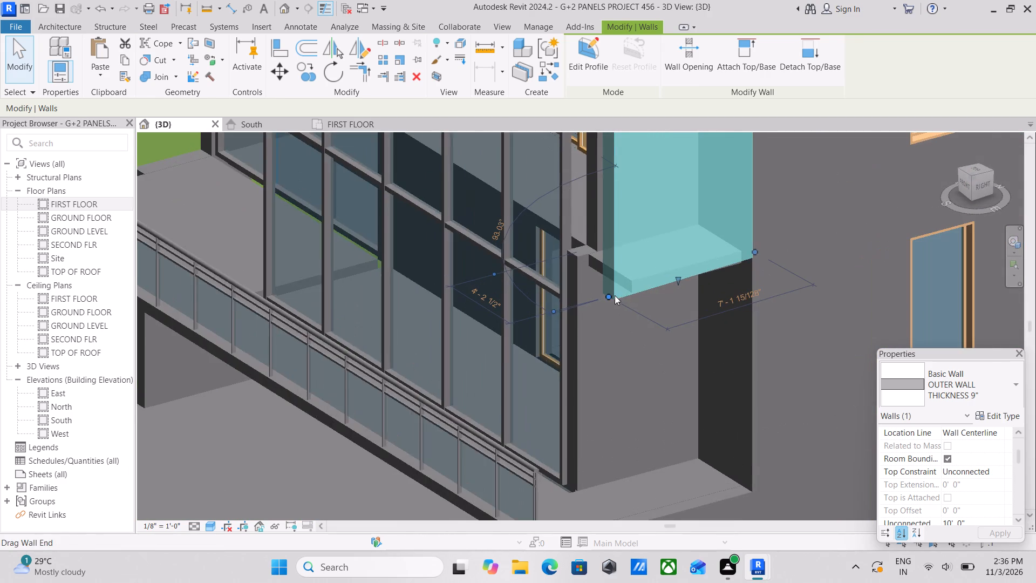
pyautogui.rightClick(632, 258)
pyautogui.click(693, 336)
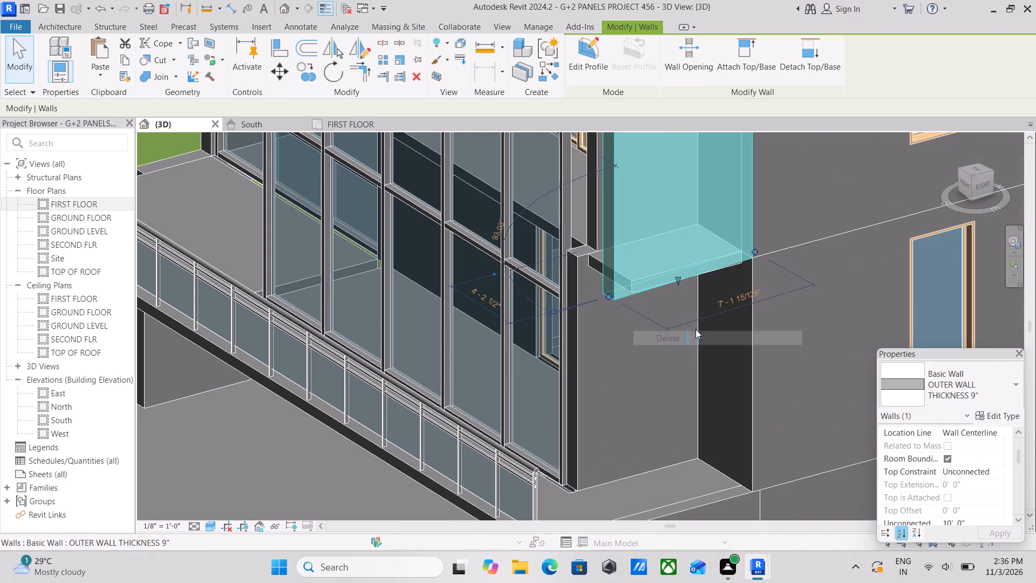
# Examine the front right corner around the exposed second-floor slab, roof edge, balcony railing and in-place side wall.
pyautogui.scroll(-3, 711, 277)
pyautogui.moveTo(711, 276); pyautogui.dragTo(713, 300, button='middle')
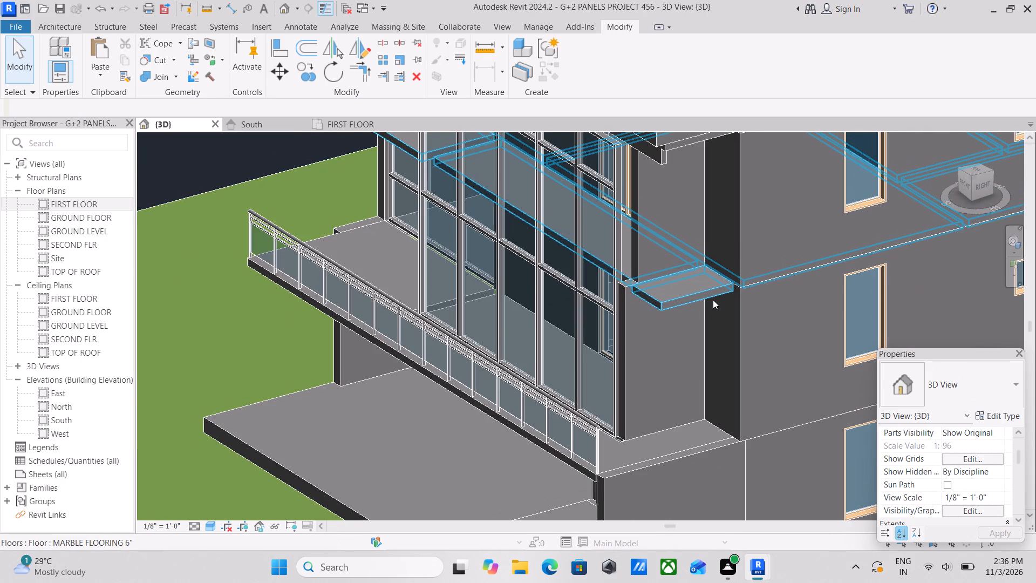
pyautogui.scroll(-2, 714, 288)
pyautogui.moveTo(714, 287); pyautogui.dragTo(703, 352, button='middle')
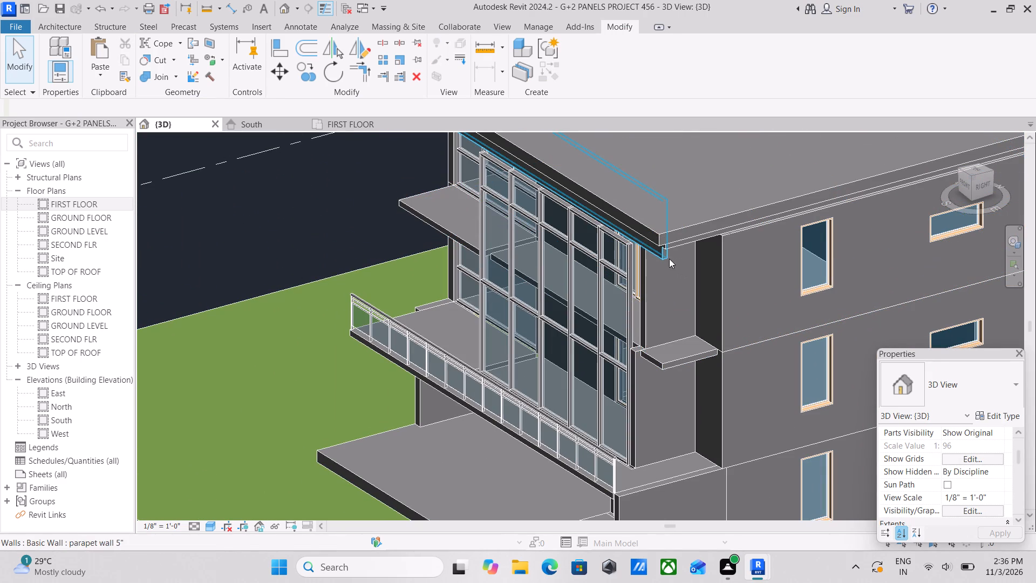
pyautogui.scroll(3, 662, 256)
pyautogui.scroll(-1, 689, 301)
pyautogui.moveTo(686, 293); pyautogui.dragTo(691, 223, button='middle')
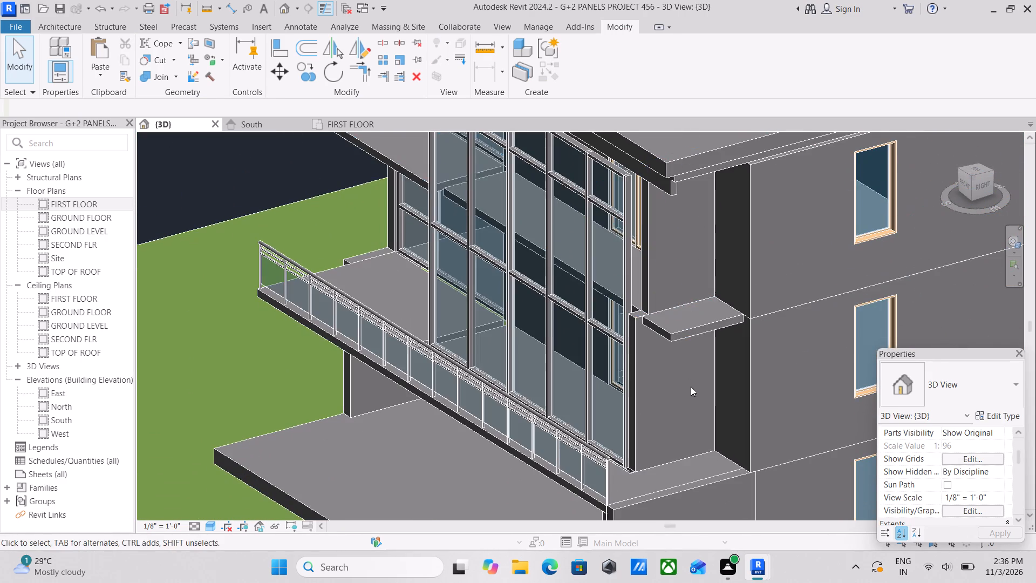
pyautogui.moveTo(688, 382); pyautogui.dragTo(708, 325, button='middle')
pyautogui.scroll(-1, 715, 334)
pyautogui.scroll(1, 723, 330)
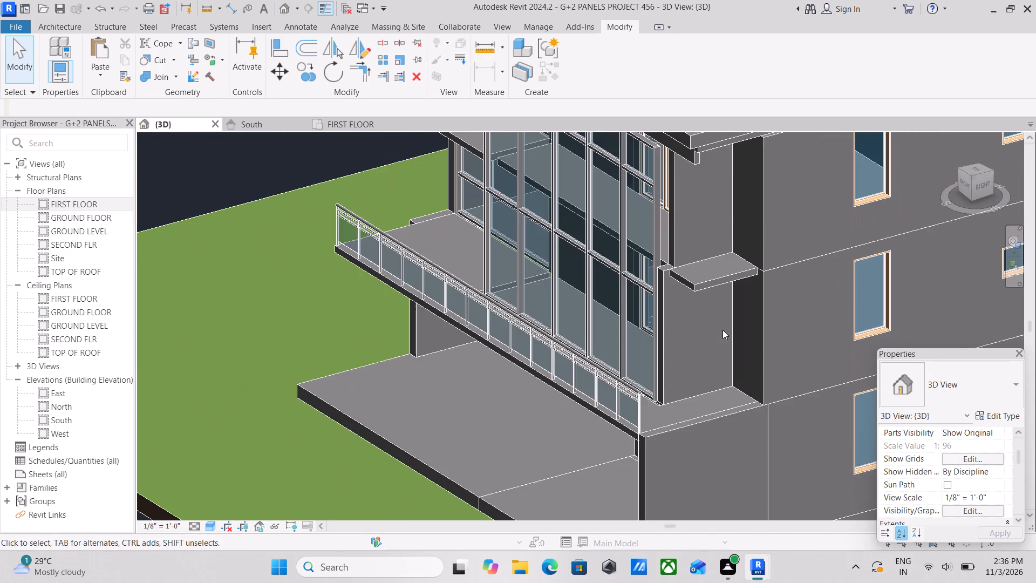
pyautogui.scroll(1, 723, 330)
pyautogui.scroll(-3, 723, 328)
pyautogui.keyDown('shift'); pyautogui.moveTo(723, 326); pyautogui.dragTo(739, 330, button='middle'); pyautogui.keyUp('shift')
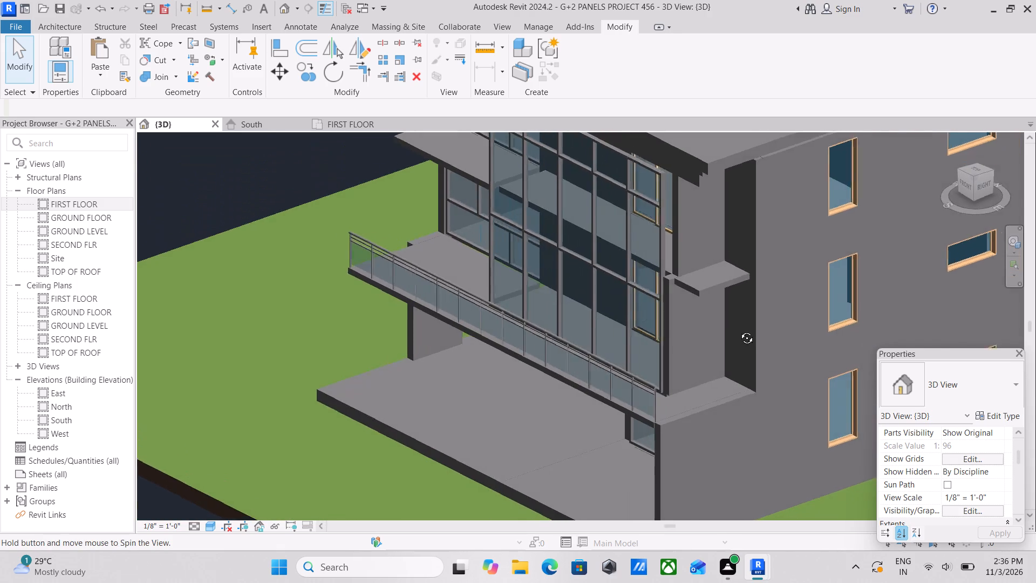
pyautogui.keyDown('shift'); pyautogui.moveTo(739, 330); pyautogui.dragTo(795, 308, button='middle'); pyautogui.keyUp('shift')
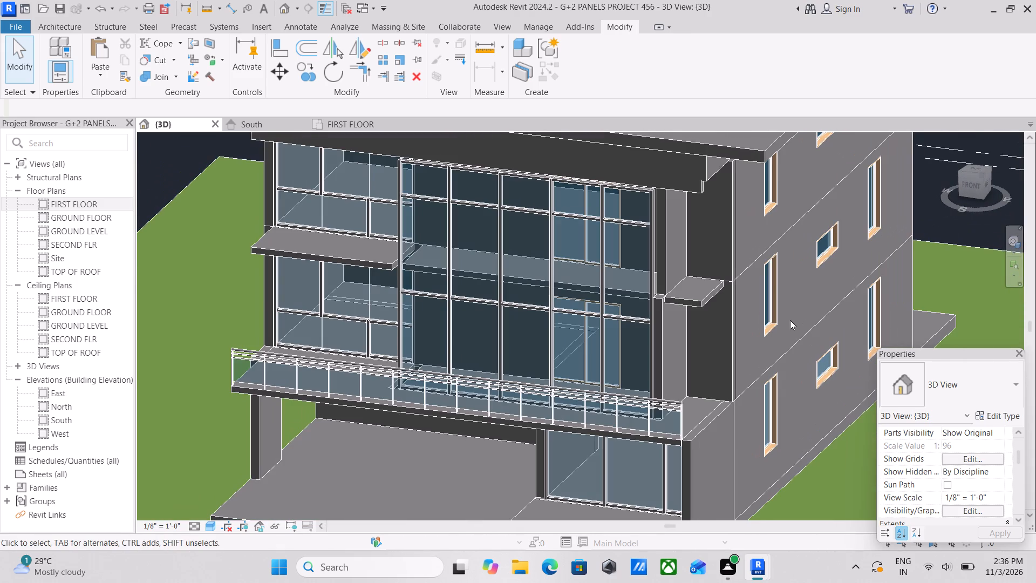
pyautogui.scroll(-1, 745, 315)
pyautogui.keyDown('shift'); pyautogui.moveTo(737, 311); pyautogui.dragTo(610, 317, button='middle'); pyautogui.keyUp('shift')
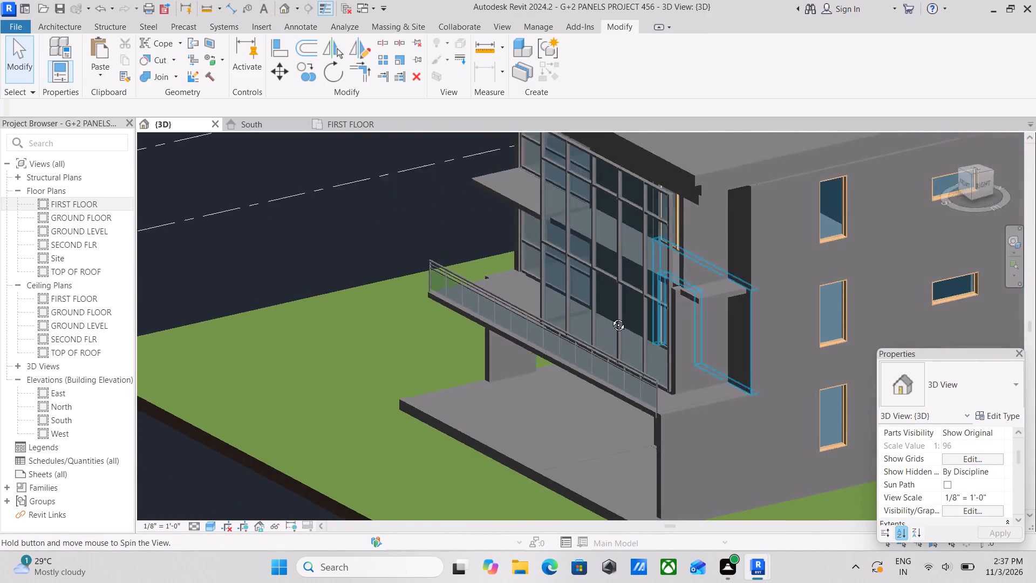
pyautogui.keyDown('shift'); pyautogui.moveTo(610, 317); pyautogui.dragTo(664, 333, button='middle'); pyautogui.keyUp('shift')
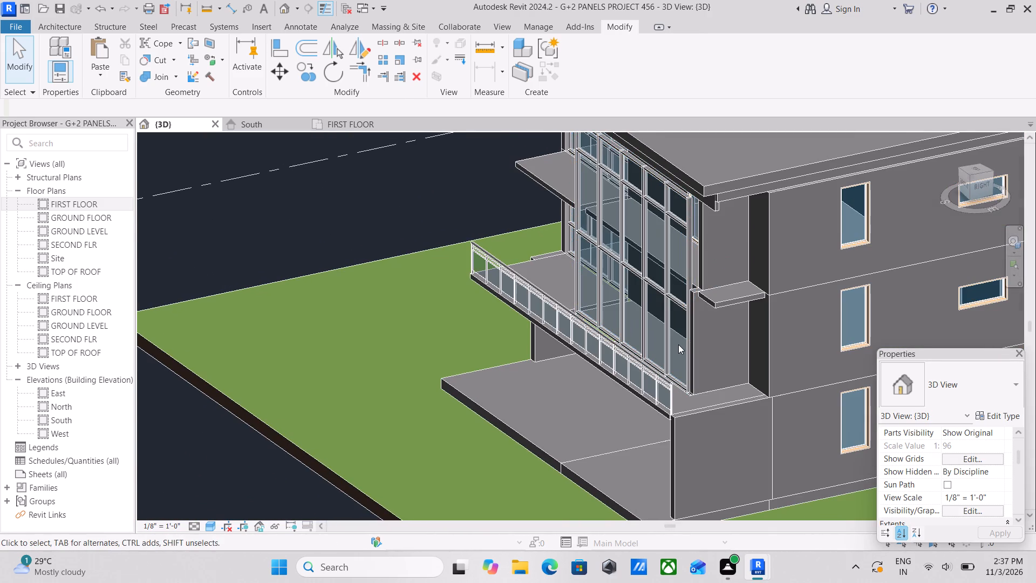
pyautogui.scroll(3, 683, 358)
pyautogui.moveTo(725, 377); pyautogui.dragTo(637, 324, button='middle')
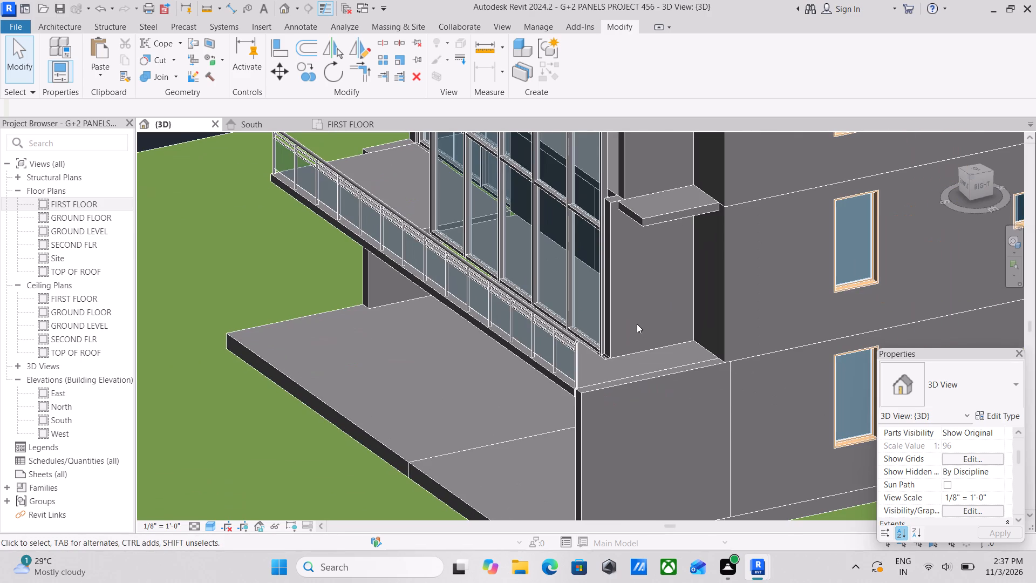
pyautogui.scroll(-2, 636, 326)
pyautogui.keyDown('shift'); pyautogui.moveTo(633, 345); pyautogui.dragTo(647, 326, button='middle'); pyautogui.keyUp('shift')
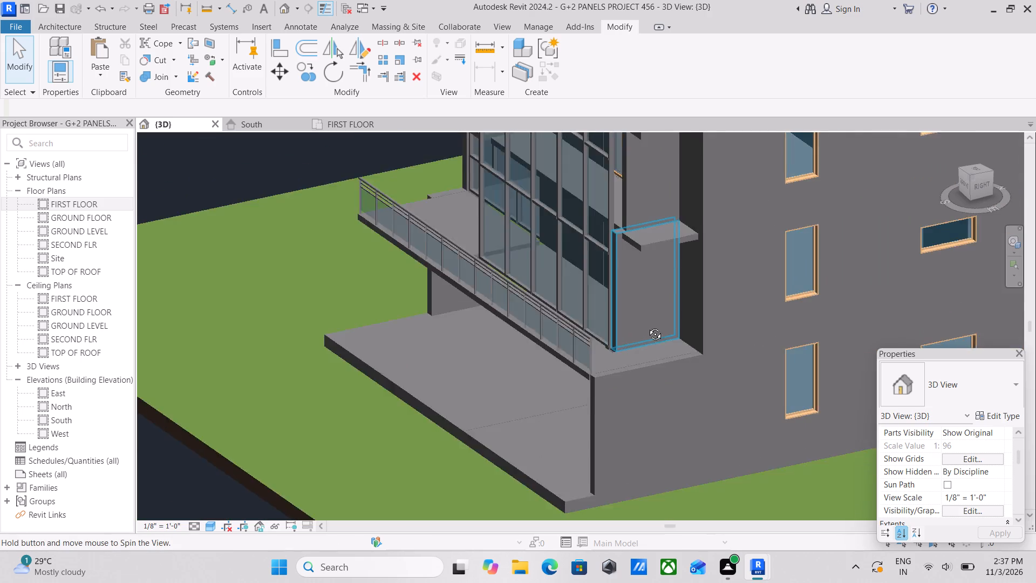
pyautogui.keyDown('shift'); pyautogui.moveTo(647, 326); pyautogui.dragTo(622, 322, button='middle'); pyautogui.keyUp('shift')
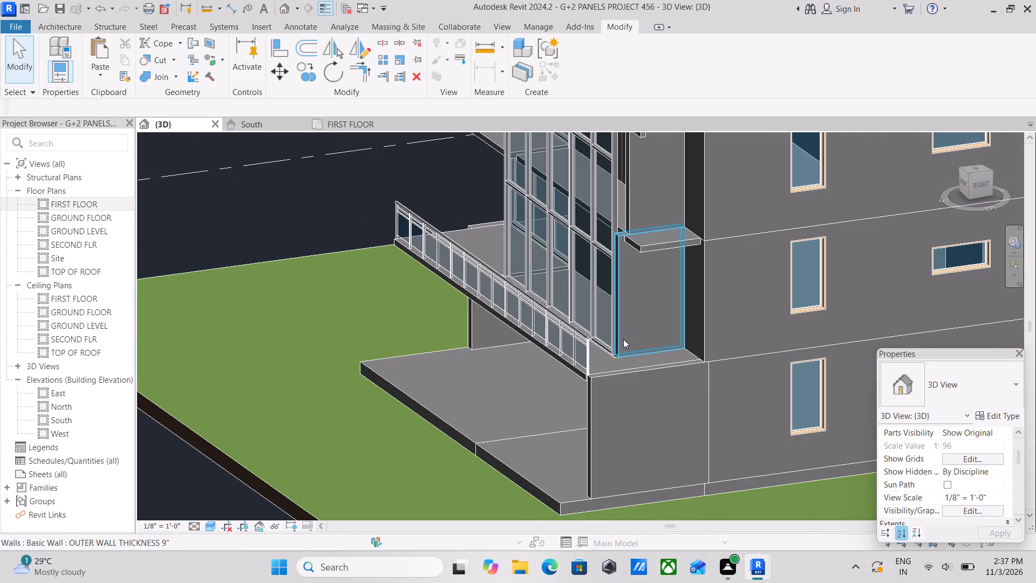
# Stretch the top face of the in-place side wall upward to about the top of the glass balcony railing.
pyautogui.click(624, 372)
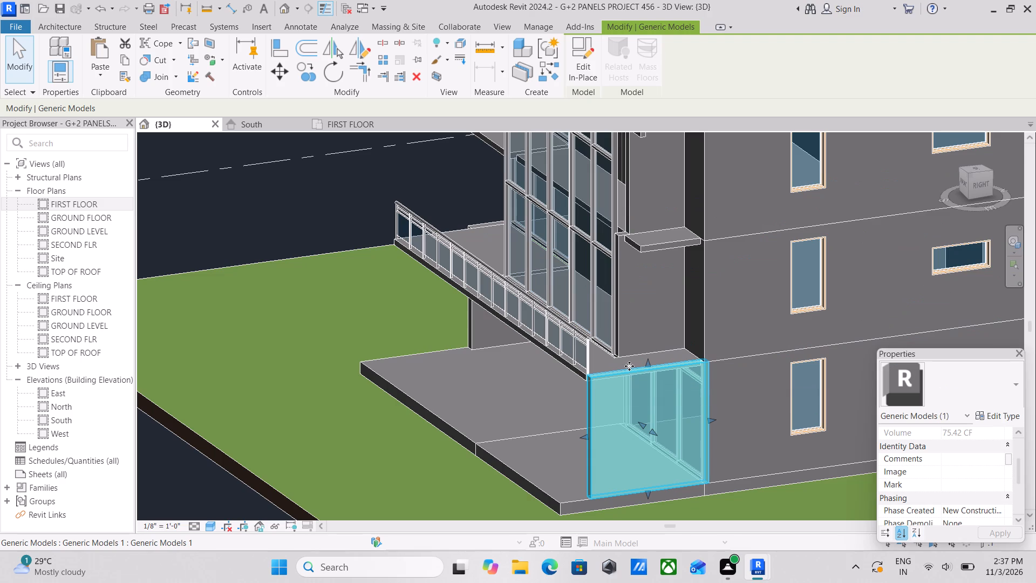
pyautogui.moveTo(645, 366); pyautogui.dragTo(646, 337)
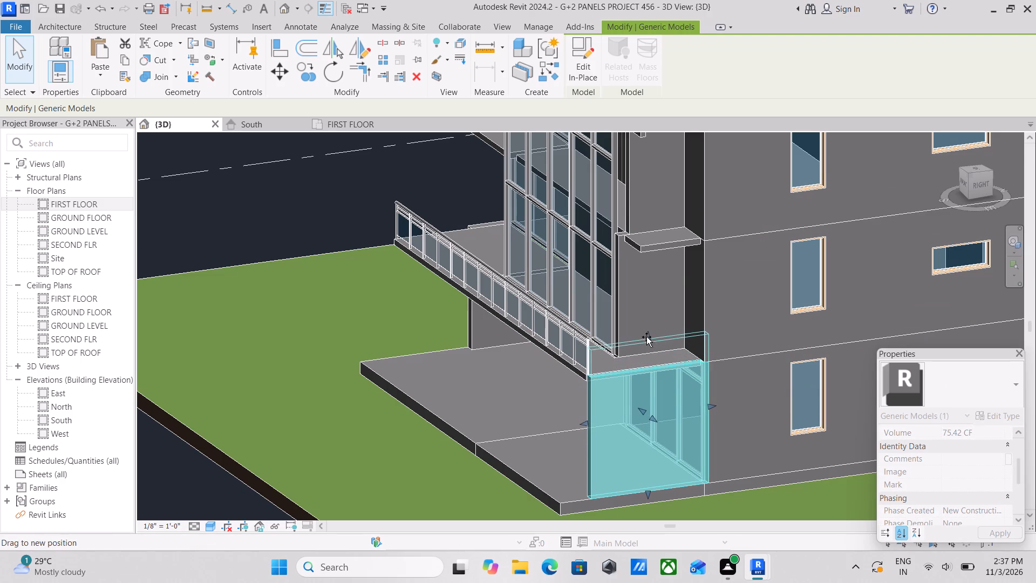
pyautogui.moveTo(646, 337); pyautogui.dragTo(646, 333)
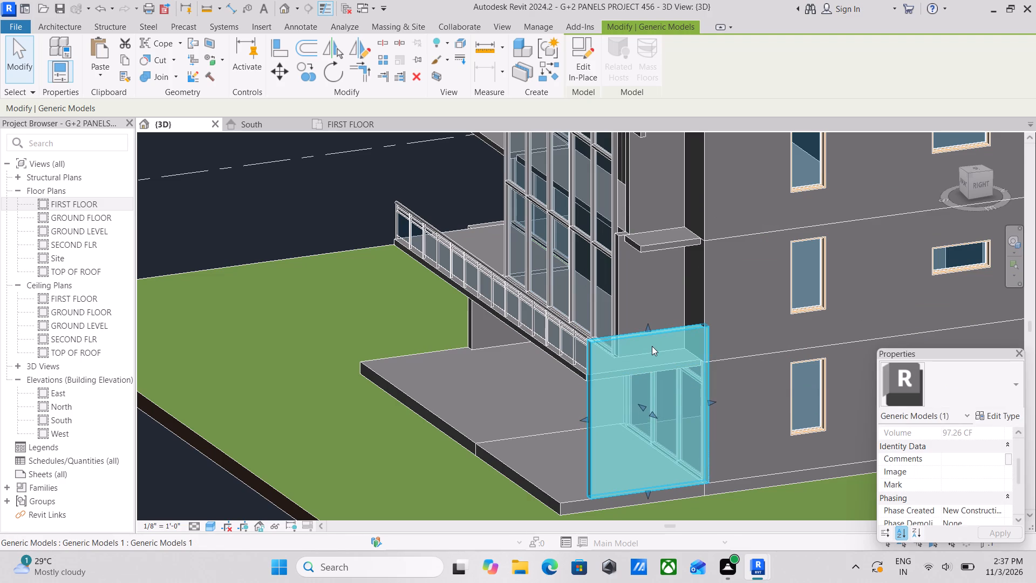
pyautogui.press('Escape')
# Pull the rear face of the in-place side wall forward to line up with the corner edge of the upper outer wall.
pyautogui.scroll(-1, 655, 346)
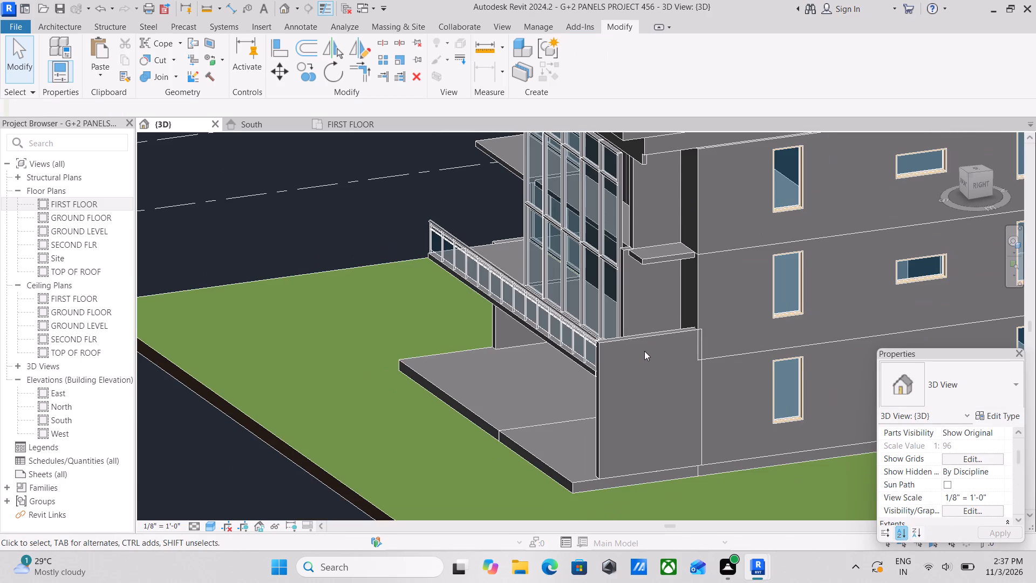
pyautogui.scroll(-1, 644, 351)
pyautogui.keyDown('shift'); pyautogui.moveTo(644, 350); pyautogui.dragTo(724, 361, button='middle'); pyautogui.keyUp('shift')
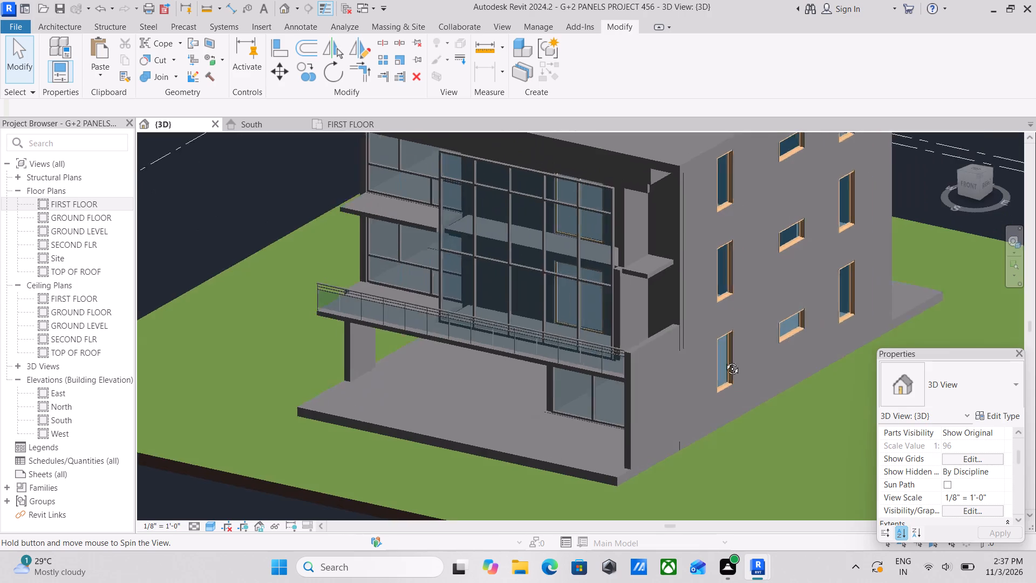
pyautogui.keyDown('shift'); pyautogui.moveTo(724, 361); pyautogui.dragTo(689, 359, button='middle'); pyautogui.keyUp('shift')
pyautogui.keyDown('shift'); pyautogui.moveTo(689, 359); pyautogui.dragTo(669, 357, button='middle'); pyautogui.keyUp('shift')
pyautogui.scroll(2, 636, 344)
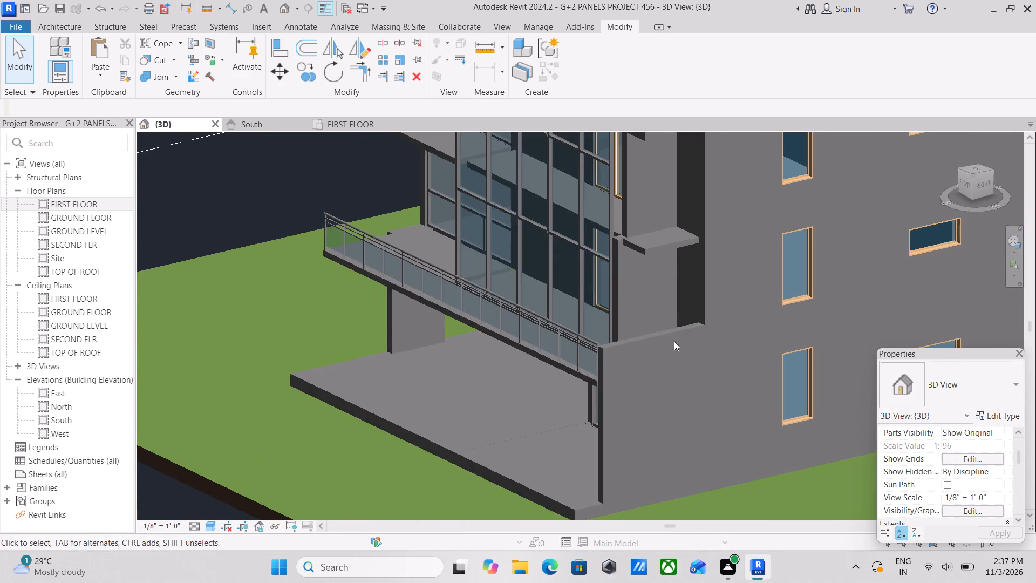
pyautogui.keyDown('shift'); pyautogui.scroll(-1, 692, 339); pyautogui.keyUp('shift')
pyautogui.keyDown('shift'); pyautogui.moveTo(692, 339); pyautogui.dragTo(646, 338, button='middle'); pyautogui.keyUp('shift')
pyautogui.click(677, 334)
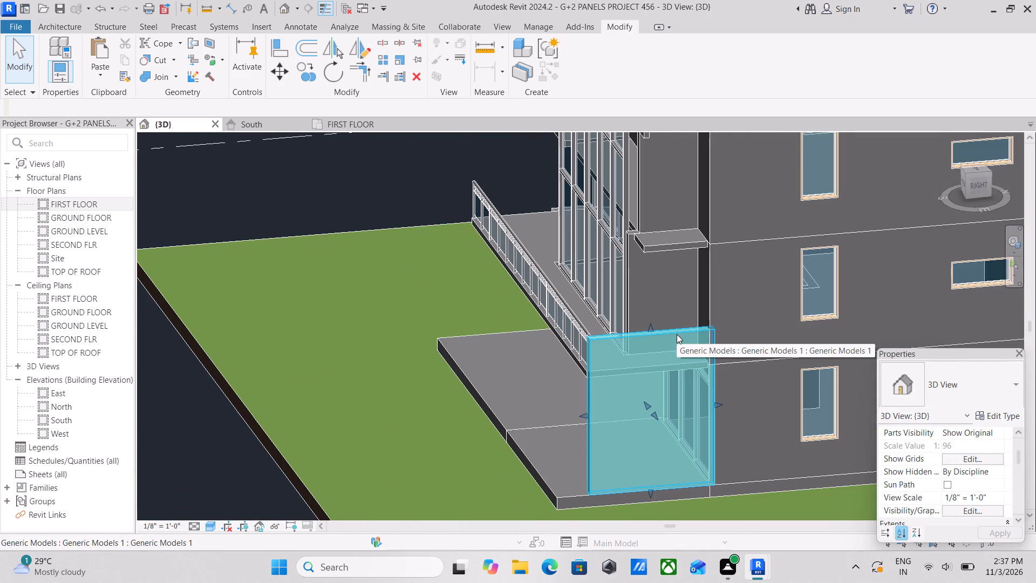
pyautogui.scroll(2, 719, 464)
pyautogui.scroll(3, 725, 396)
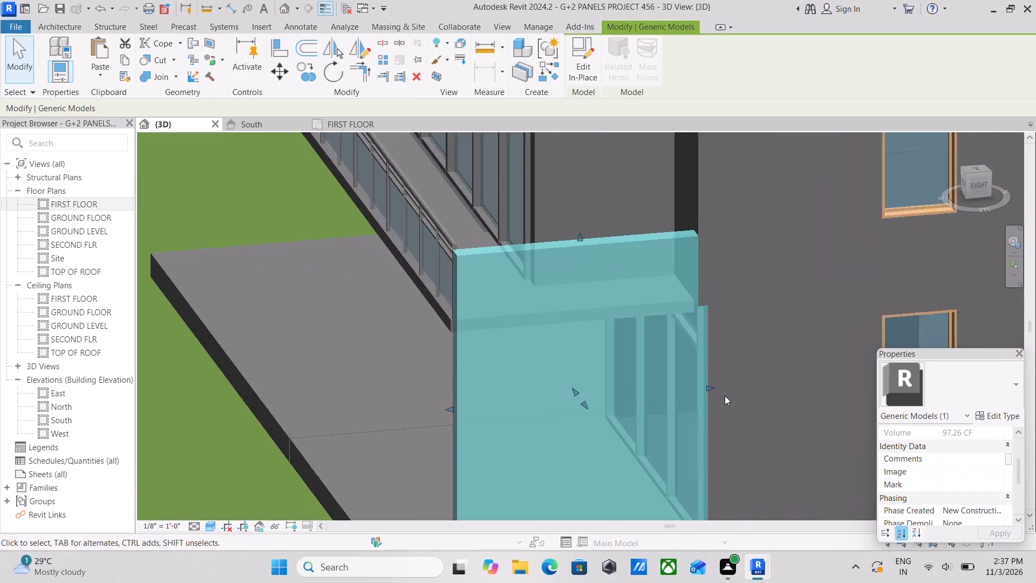
pyautogui.scroll(3, 725, 396)
pyautogui.moveTo(704, 384); pyautogui.dragTo(689, 384)
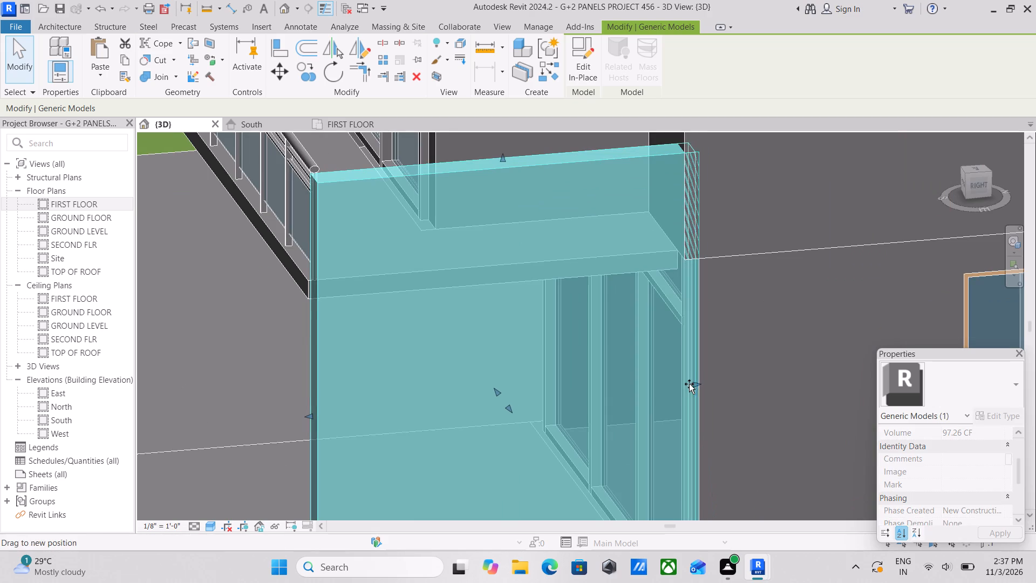
pyautogui.moveTo(689, 384); pyautogui.dragTo(684, 383)
pyautogui.scroll(-1, 698, 379)
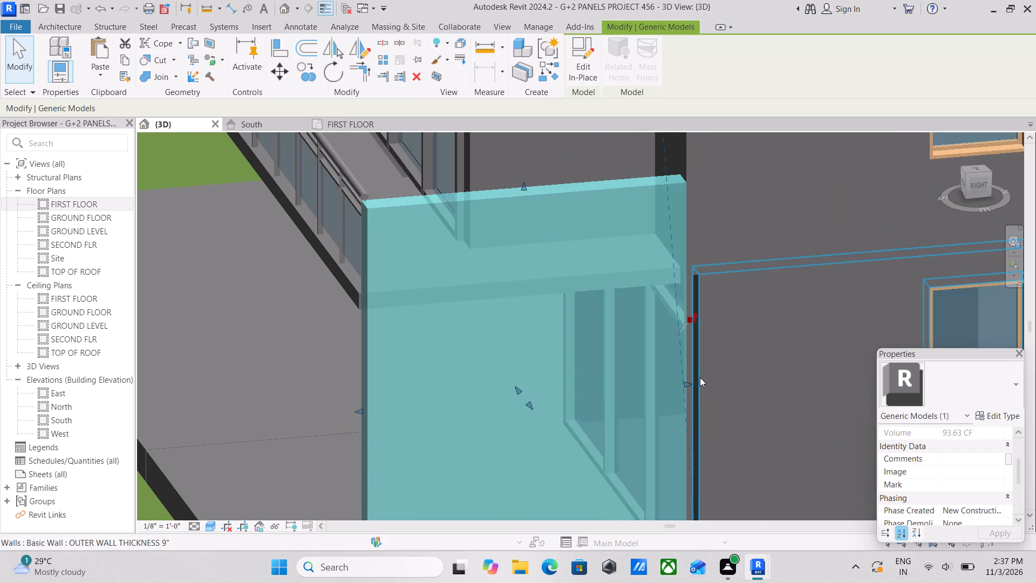
pyautogui.press('Escape')
# Extend the front end of the ground-floor 9" outer wall toward the rear edge of the in-place side wall.
pyautogui.scroll(-2, 711, 337)
pyautogui.moveTo(714, 338); pyautogui.dragTo(697, 313, button='middle')
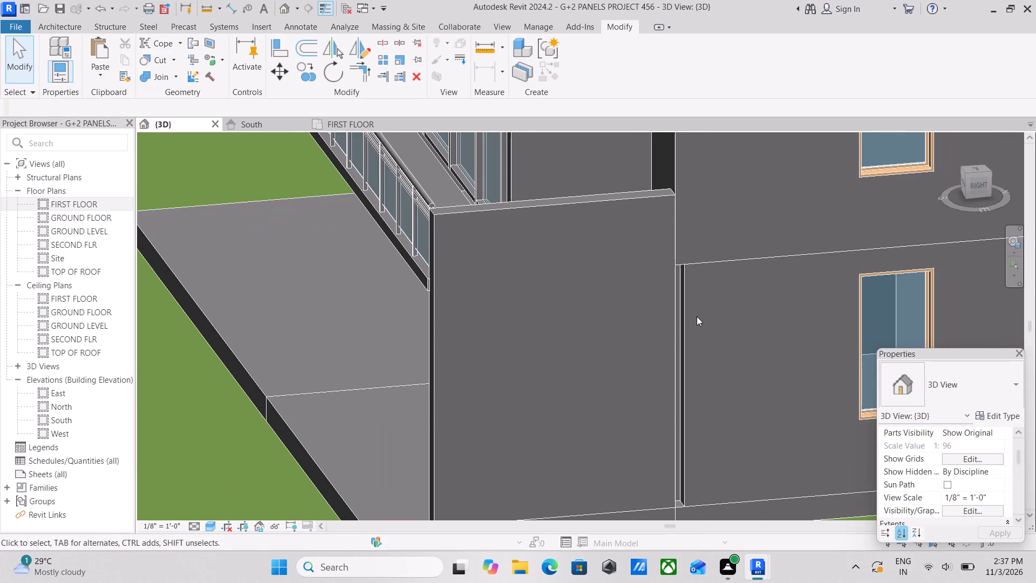
pyautogui.click(684, 325)
pyautogui.moveTo(687, 328); pyautogui.dragTo(674, 277, button='middle')
pyautogui.scroll(3, 707, 476)
pyautogui.scroll(7, 664, 455)
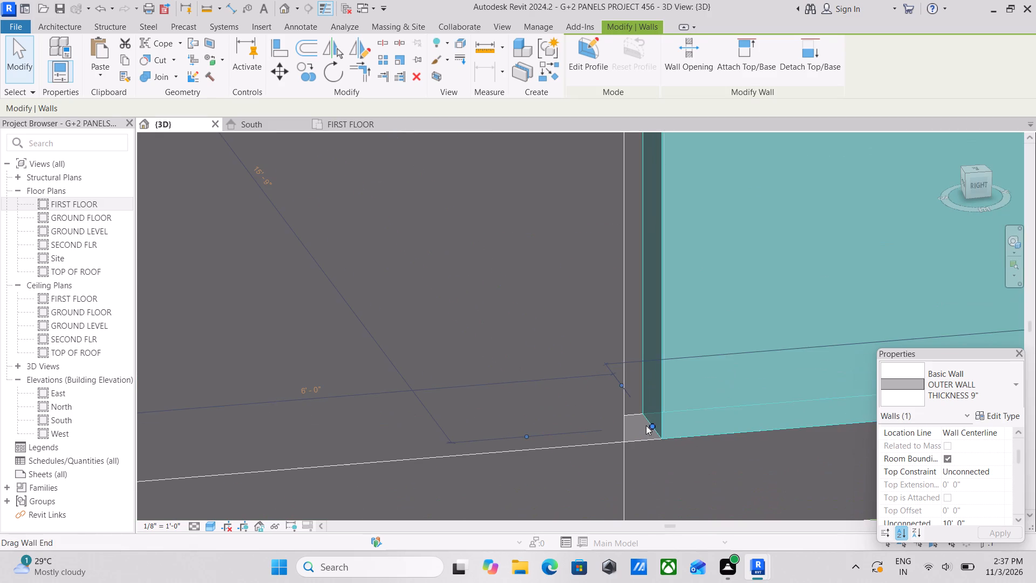
pyautogui.moveTo(646, 425); pyautogui.dragTo(623, 426)
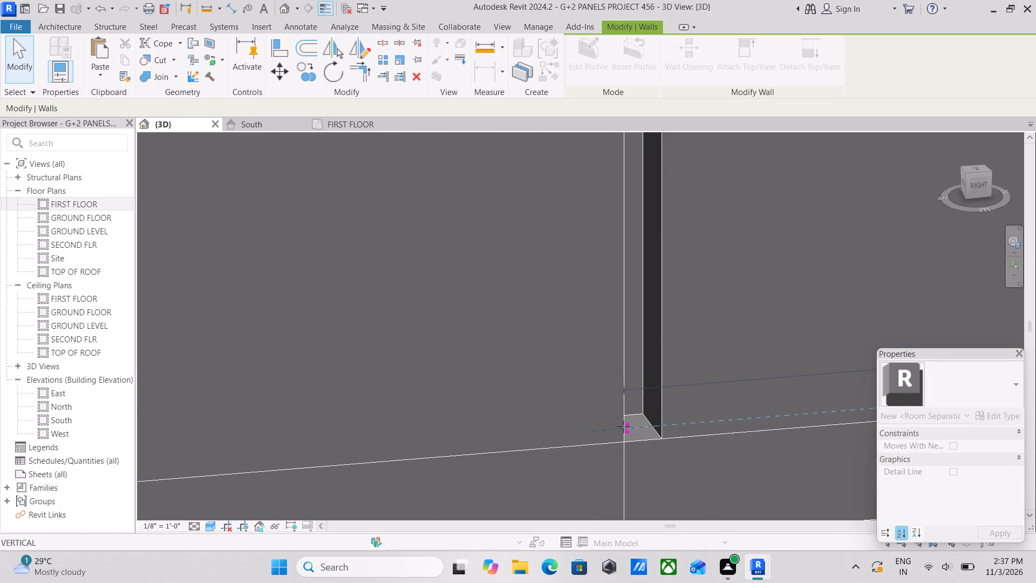
pyautogui.moveTo(623, 426); pyautogui.dragTo(623, 426)
pyautogui.scroll(2, 631, 429)
pyautogui.scroll(-3, 641, 422)
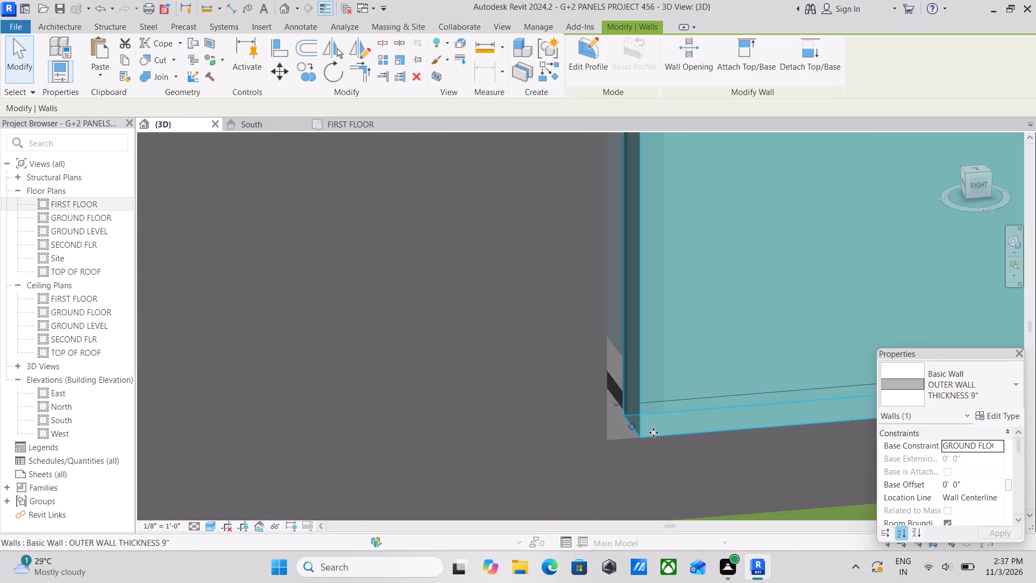
pyautogui.scroll(-3, 672, 428)
pyautogui.press('Escape')
pyautogui.press('Escape')
pyautogui.scroll(-4, 748, 438)
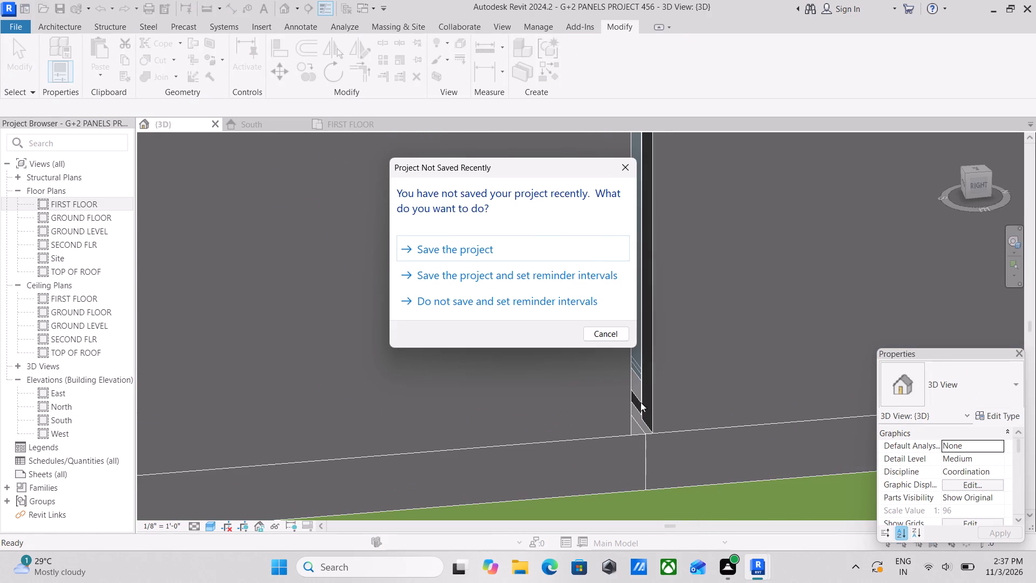
# Dismiss the project save reminder without saving or setting reminder intervals.
pyautogui.click(630, 164)
pyautogui.press('Escape')
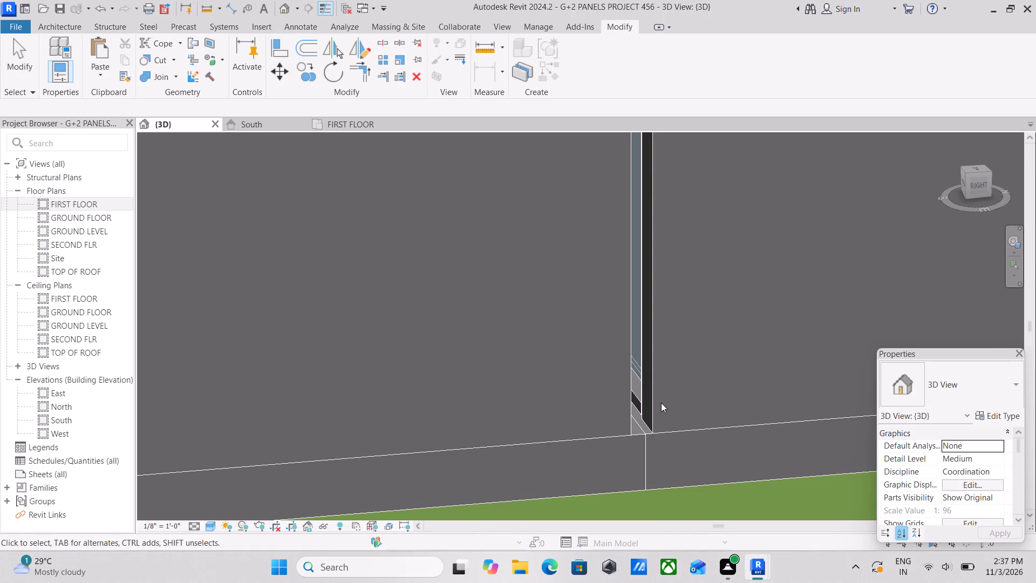
# Extend the front end of the ground-floor 9" outer wall further forward toward the rear edge of the in-place side wall.
pyautogui.click(655, 402)
pyautogui.press('Escape')
pyautogui.scroll(-3, 655, 402)
pyautogui.press('Escape')
pyautogui.scroll(-4, 663, 384)
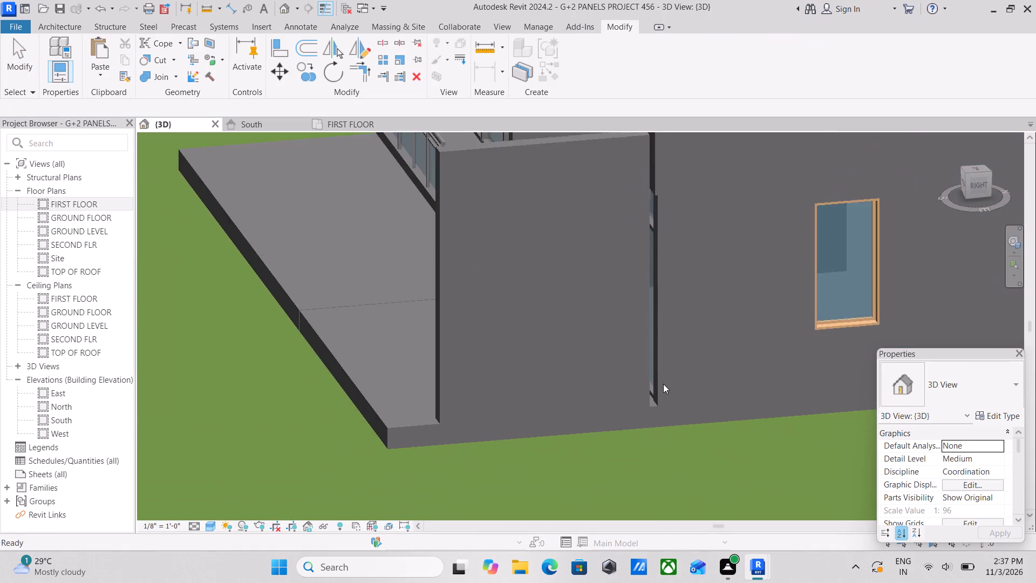
pyautogui.scroll(-3, 664, 379)
pyautogui.middleClick(657, 355)
pyautogui.keyDown('shift'); pyautogui.moveTo(647, 327); pyautogui.dragTo(712, 410, button='middle'); pyautogui.keyUp('shift')
pyautogui.moveTo(644, 294); pyautogui.dragTo(525, 238, button='middle')
pyautogui.scroll(7, 660, 337)
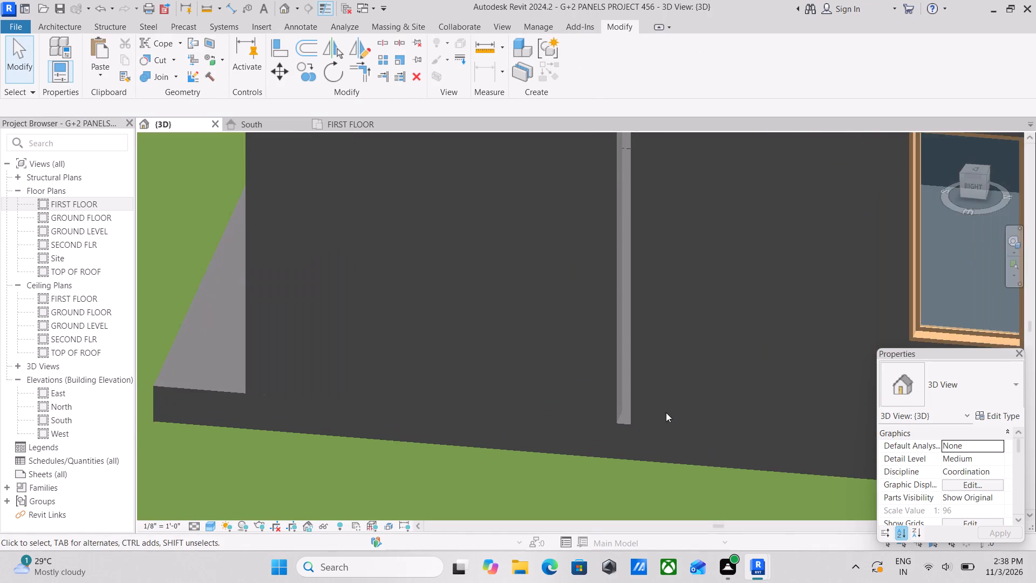
pyautogui.scroll(3, 652, 422)
pyautogui.click(618, 409)
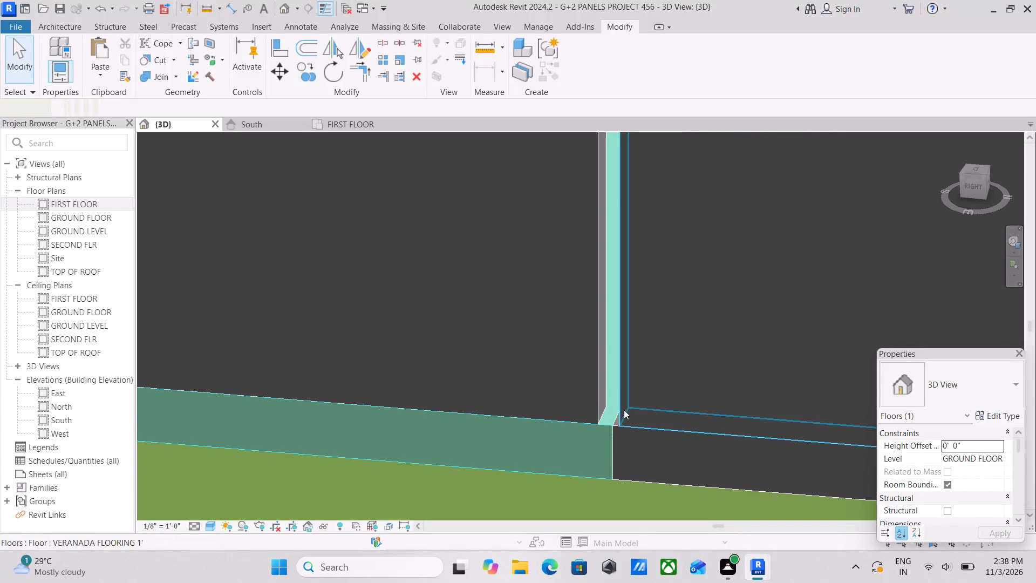
pyautogui.press('Escape')
pyautogui.click(621, 394)
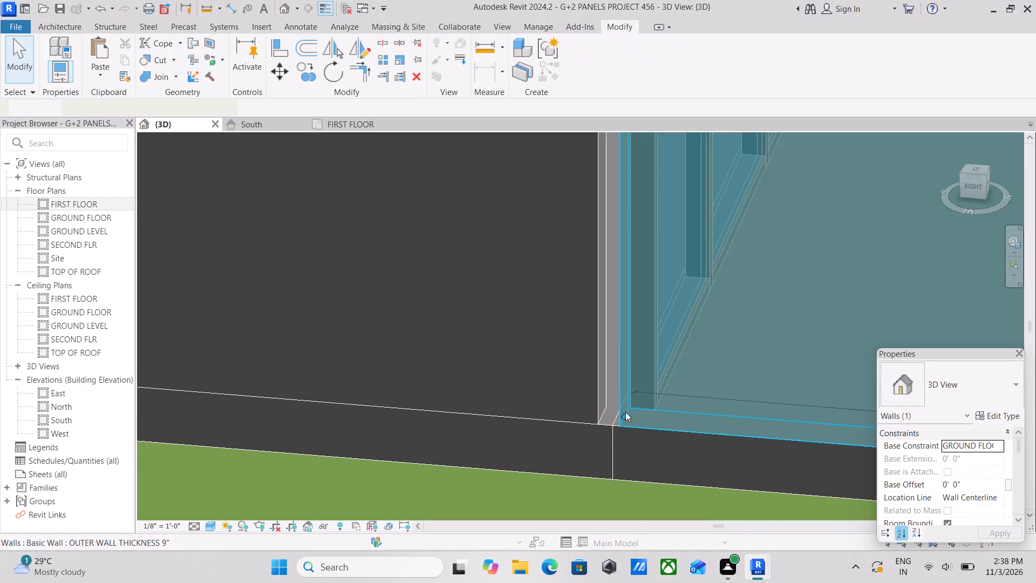
pyautogui.scroll(2, 626, 415)
pyautogui.moveTo(623, 411); pyautogui.dragTo(599, 410)
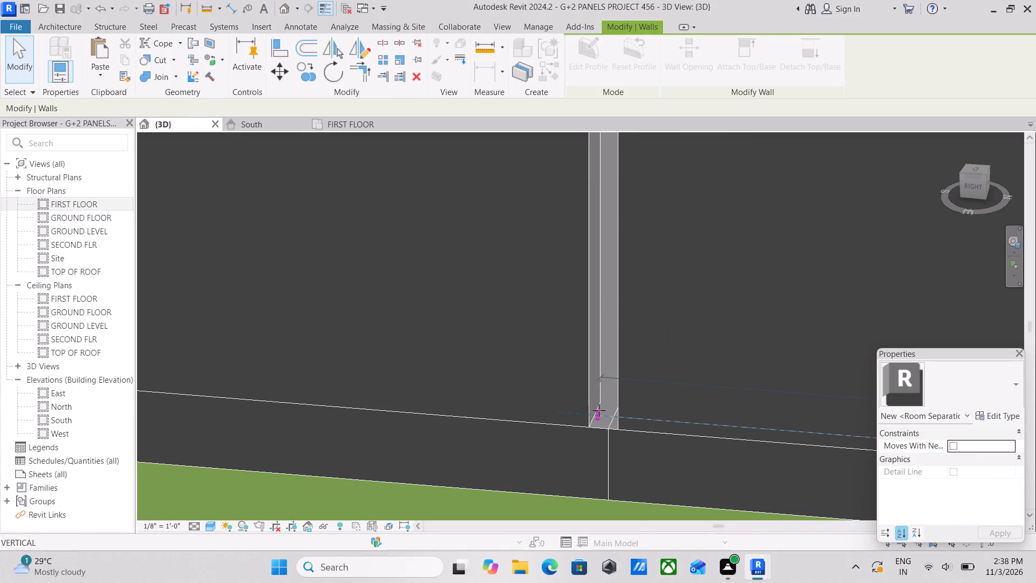
pyautogui.moveTo(599, 410); pyautogui.dragTo(595, 410)
pyautogui.press('Escape')
pyautogui.press('Escape')
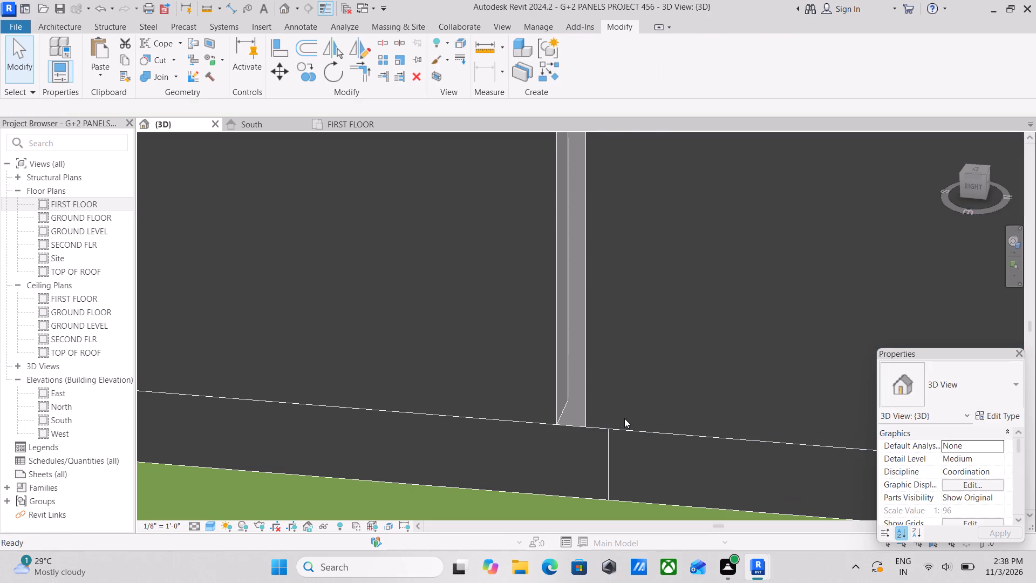
# Stretch the rear face of the in-place side wall back to meet the front end of the ground-floor outer wall.
pyautogui.scroll(-9, 624, 418)
pyautogui.keyDown('ctrl'); pyautogui.moveTo(640, 417); pyautogui.dragTo(767, 424, button='middle'); pyautogui.keyUp('ctrl')
pyautogui.scroll(-5, 709, 405)
pyautogui.keyDown('shift'); pyautogui.moveTo(677, 399); pyautogui.dragTo(743, 419, button='middle'); pyautogui.keyUp('shift')
pyautogui.scroll(3, 692, 402)
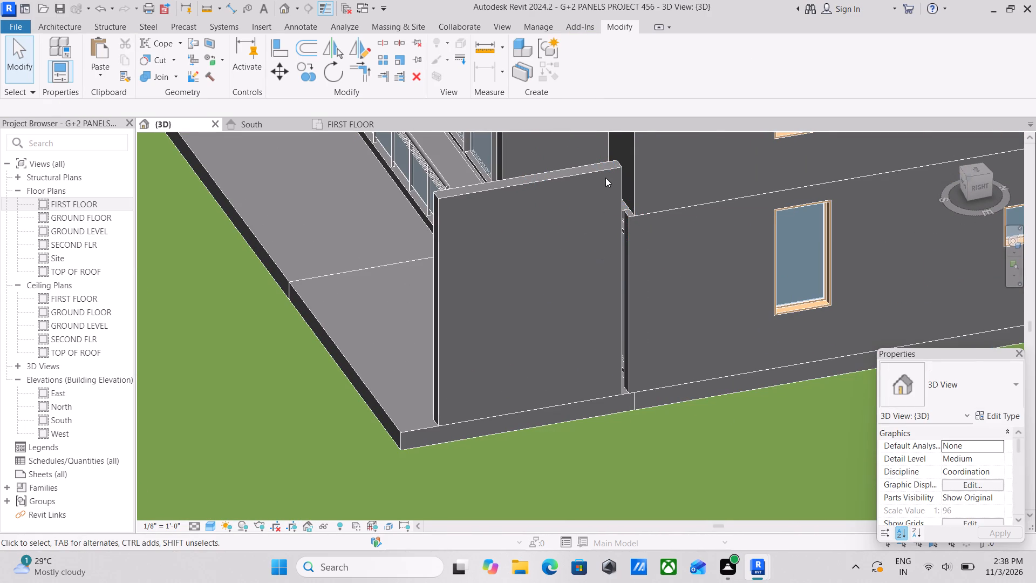
pyautogui.click(608, 170)
pyautogui.scroll(6, 614, 356)
pyautogui.scroll(1, 617, 405)
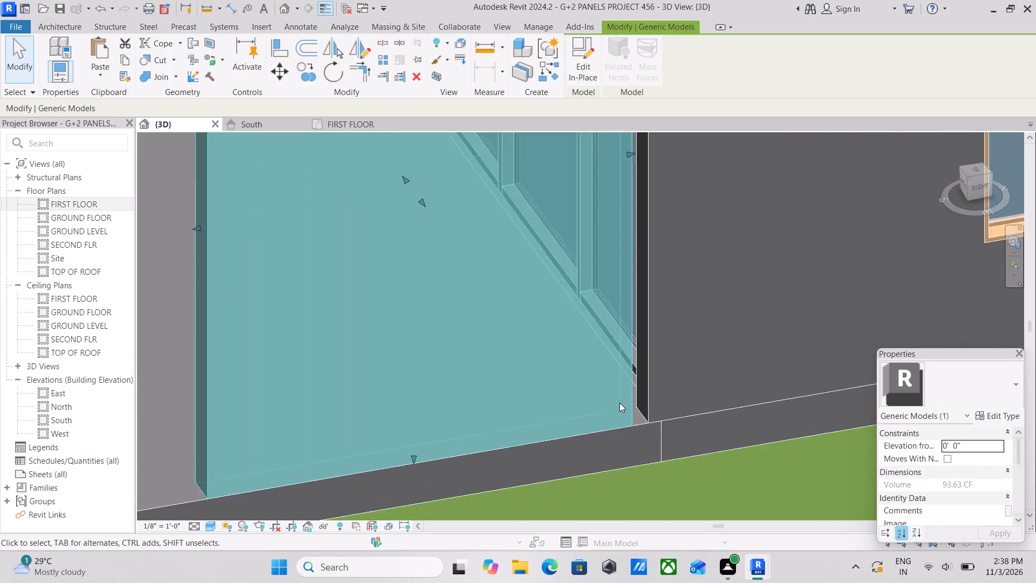
pyautogui.scroll(-5, 619, 393)
pyautogui.scroll(1, 617, 392)
pyautogui.scroll(-1, 635, 331)
pyautogui.moveTo(635, 331); pyautogui.dragTo(621, 348, button='middle')
pyautogui.scroll(6, 617, 241)
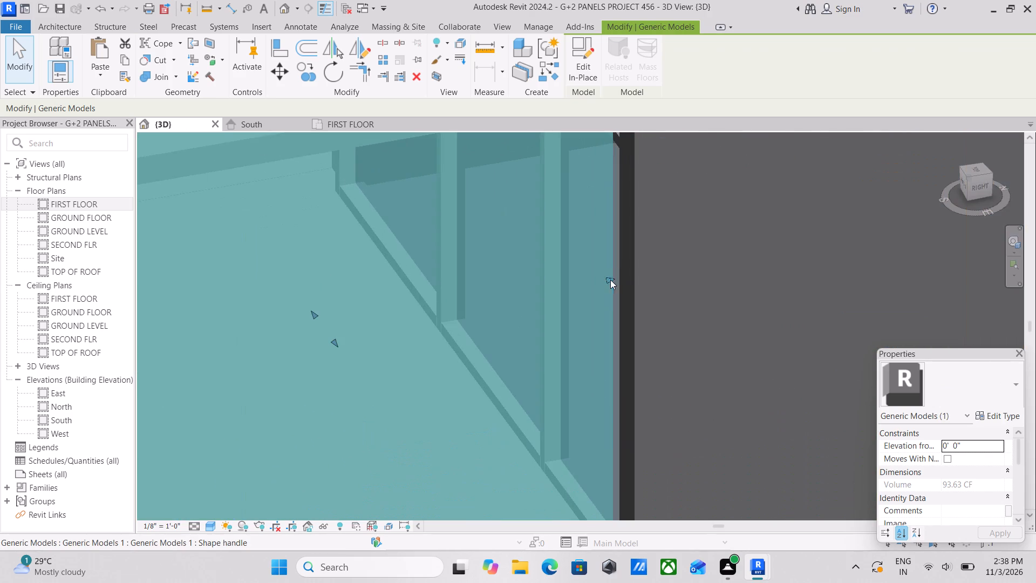
pyautogui.moveTo(614, 278); pyautogui.dragTo(630, 274)
pyautogui.scroll(-4, 653, 287)
pyautogui.press('Escape')
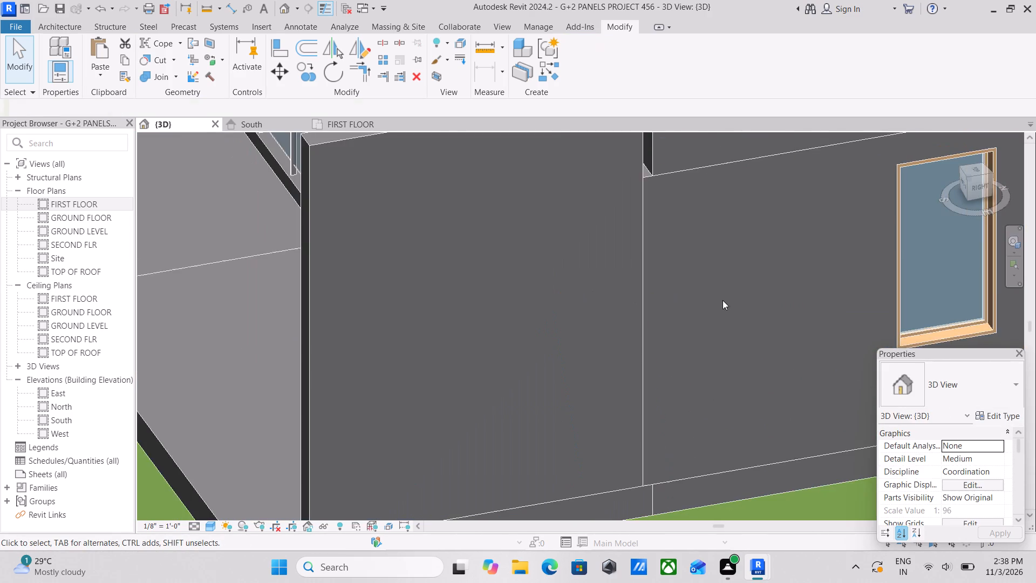
# Examine the closed wall joint, balcony, storefronts and overall massing from the front, left and right sides of the building.
pyautogui.scroll(-7, 722, 301)
pyautogui.keyDown('shift'); pyautogui.moveTo(667, 289); pyautogui.dragTo(769, 261, button='middle'); pyautogui.keyUp('shift')
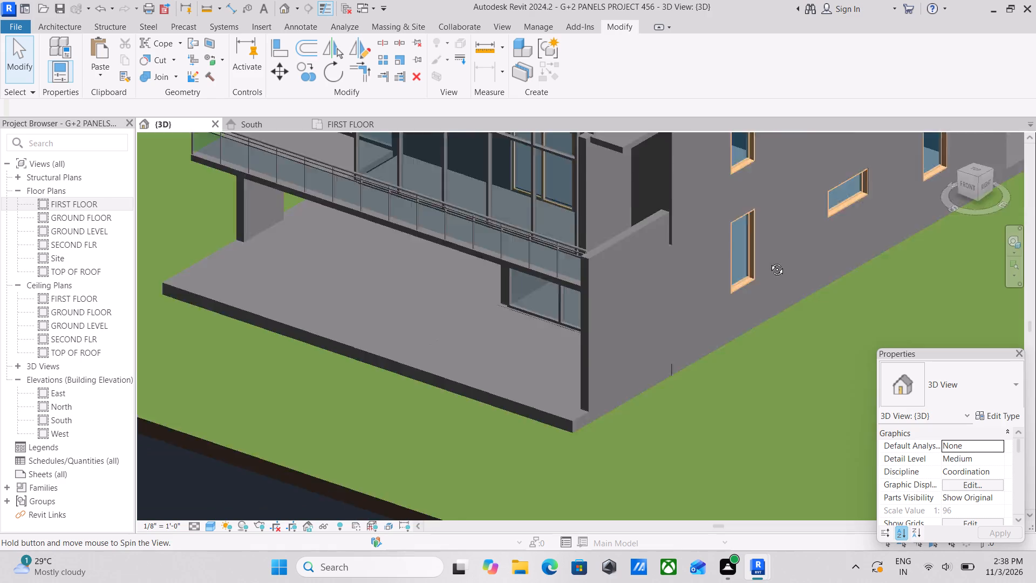
pyautogui.keyDown('shift'); pyautogui.moveTo(769, 261); pyautogui.dragTo(804, 247, button='middle'); pyautogui.keyUp('shift')
pyautogui.keyDown('shift'); pyautogui.moveTo(645, 269); pyautogui.dragTo(488, 261, button='middle'); pyautogui.keyUp('shift')
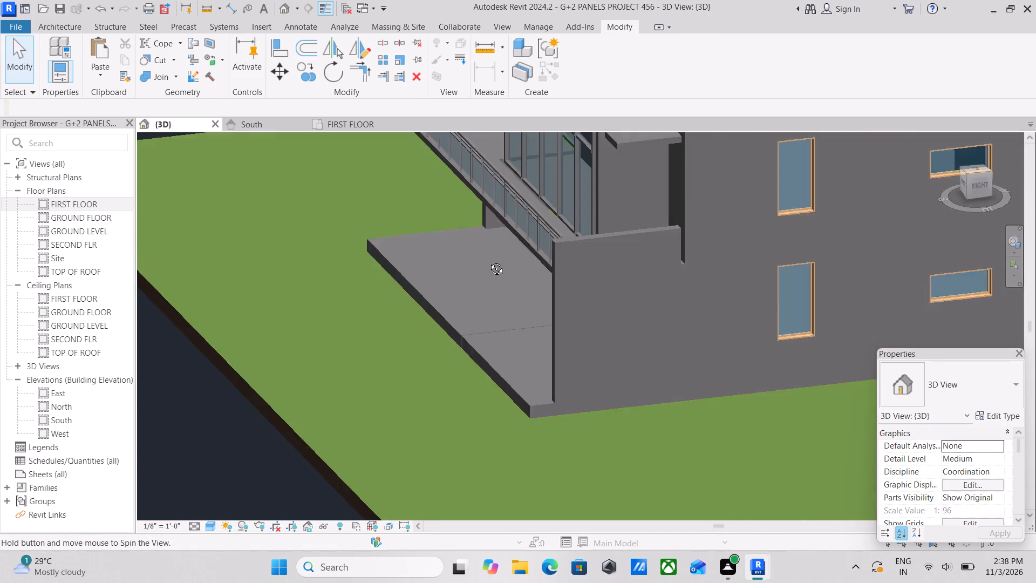
pyautogui.keyDown('shift'); pyautogui.moveTo(488, 261); pyautogui.dragTo(488, 261, button='middle'); pyautogui.keyUp('shift')
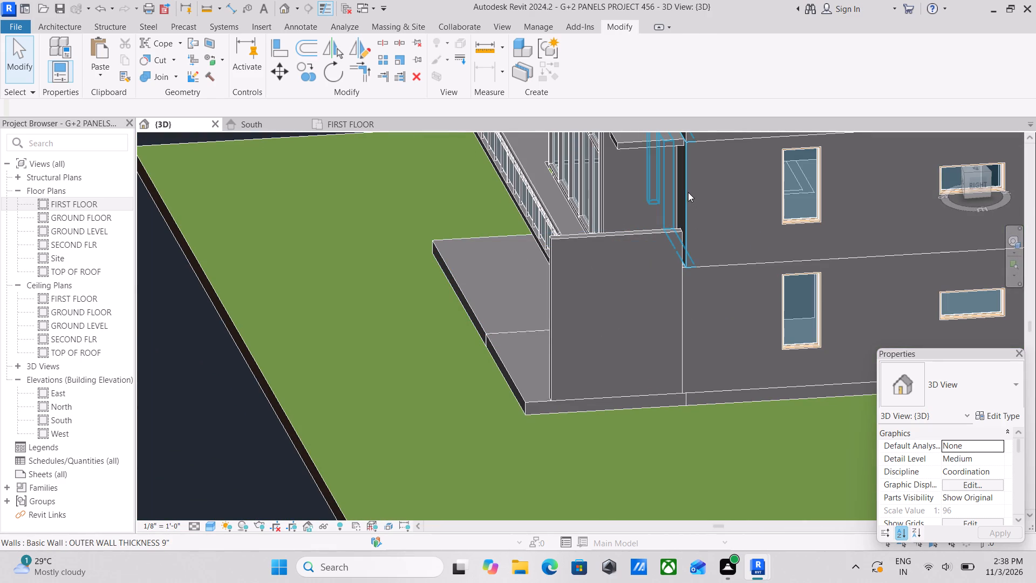
pyautogui.scroll(6, 699, 177)
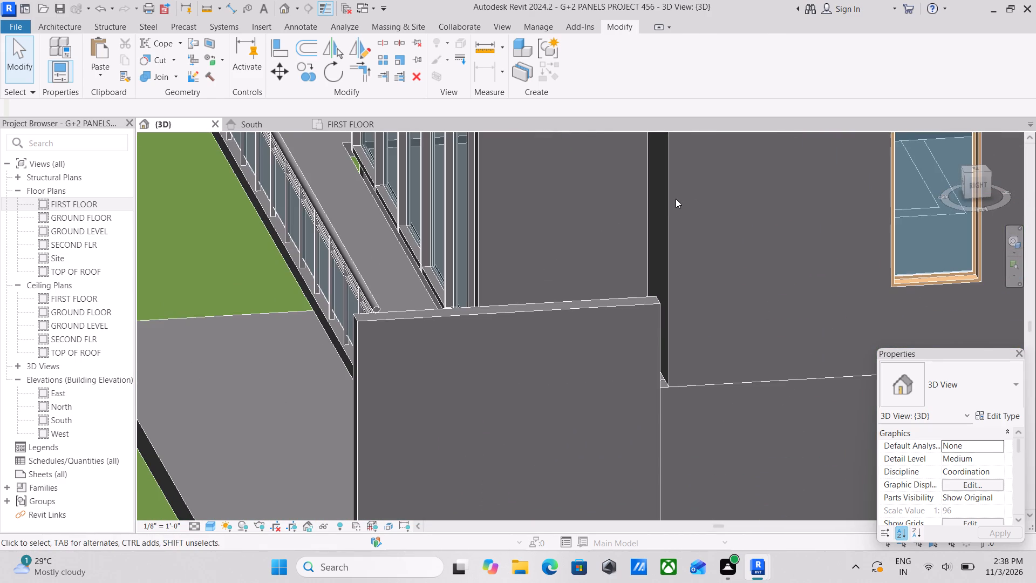
pyautogui.press('Escape')
pyautogui.scroll(-4, 657, 318)
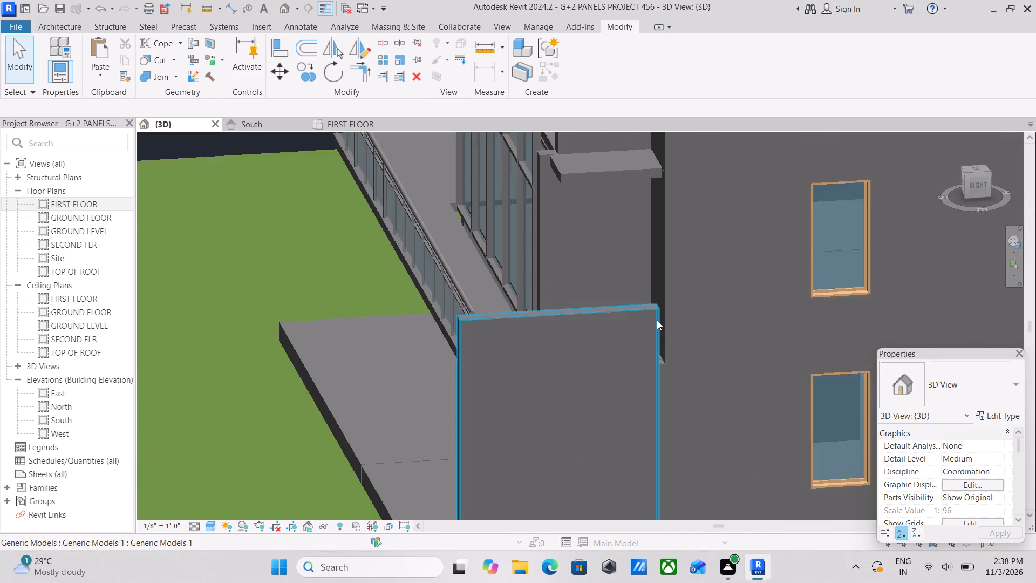
pyautogui.scroll(-2, 657, 322)
pyautogui.keyDown('shift'); pyautogui.moveTo(647, 315); pyautogui.dragTo(815, 358, button='middle'); pyautogui.keyUp('shift')
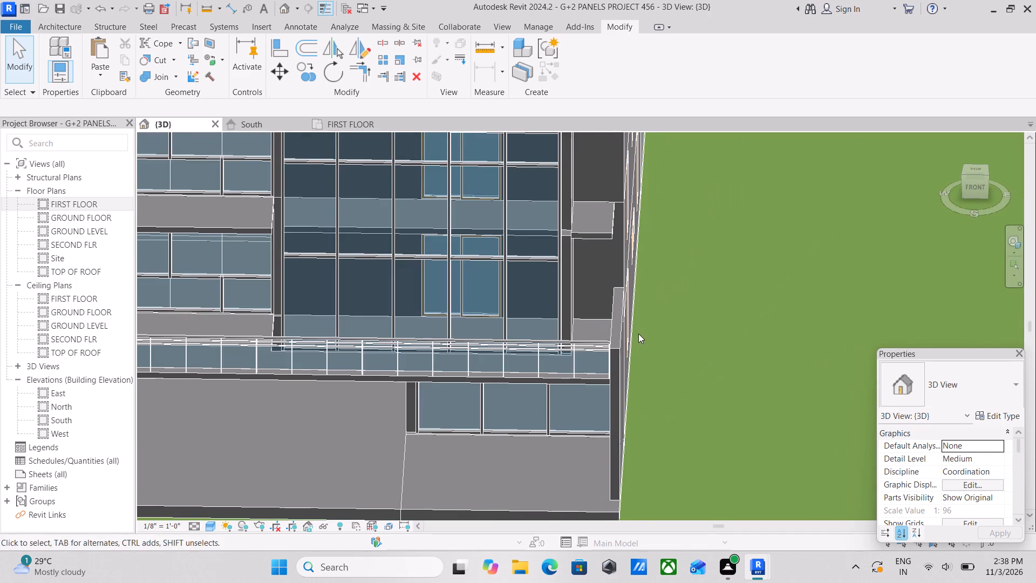
pyautogui.moveTo(642, 334); pyautogui.dragTo(721, 329, button='middle')
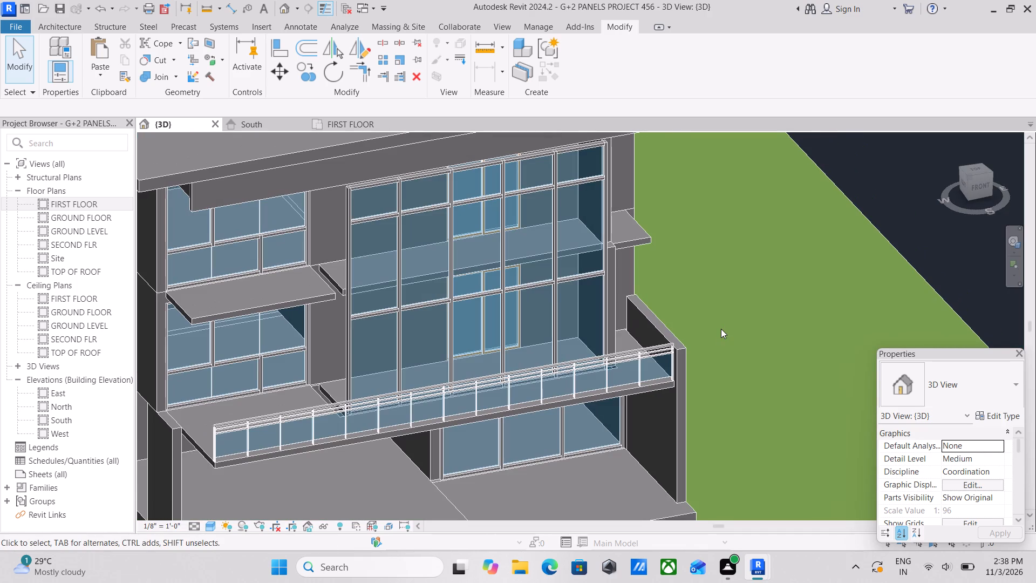
pyautogui.scroll(-5, 720, 329)
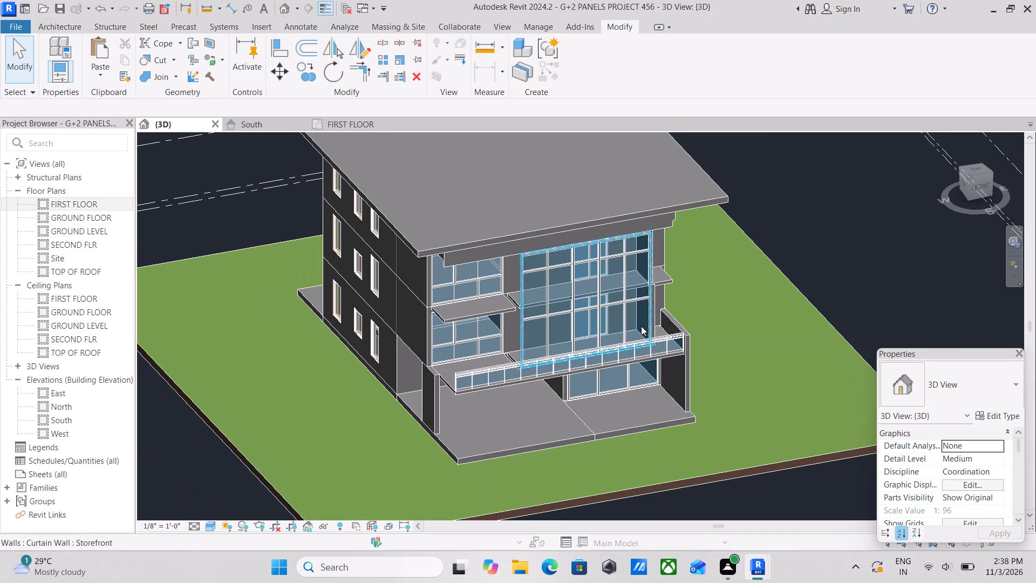
pyautogui.keyDown('shift'); pyautogui.moveTo(664, 321); pyautogui.dragTo(609, 271, button='middle'); pyautogui.keyUp('shift')
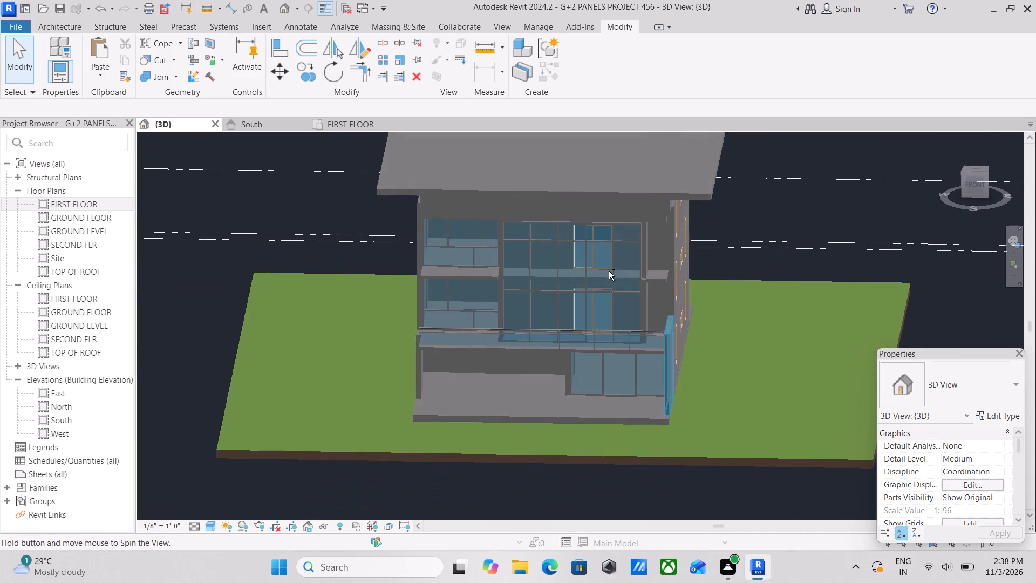
pyautogui.scroll(3, 617, 280)
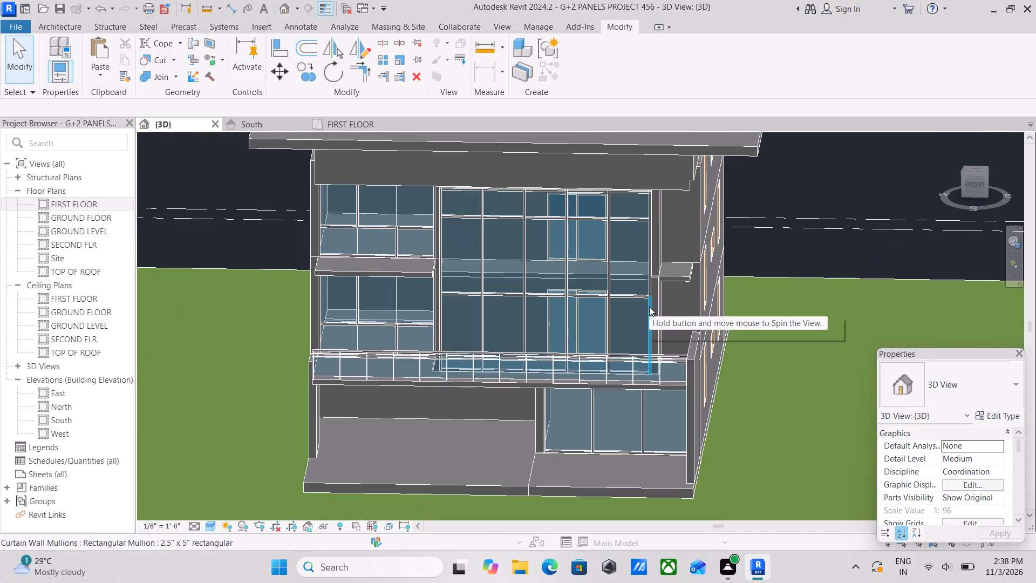
pyautogui.keyDown('shift'); pyautogui.moveTo(700, 309); pyautogui.dragTo(679, 295, button='middle'); pyautogui.keyUp('shift')
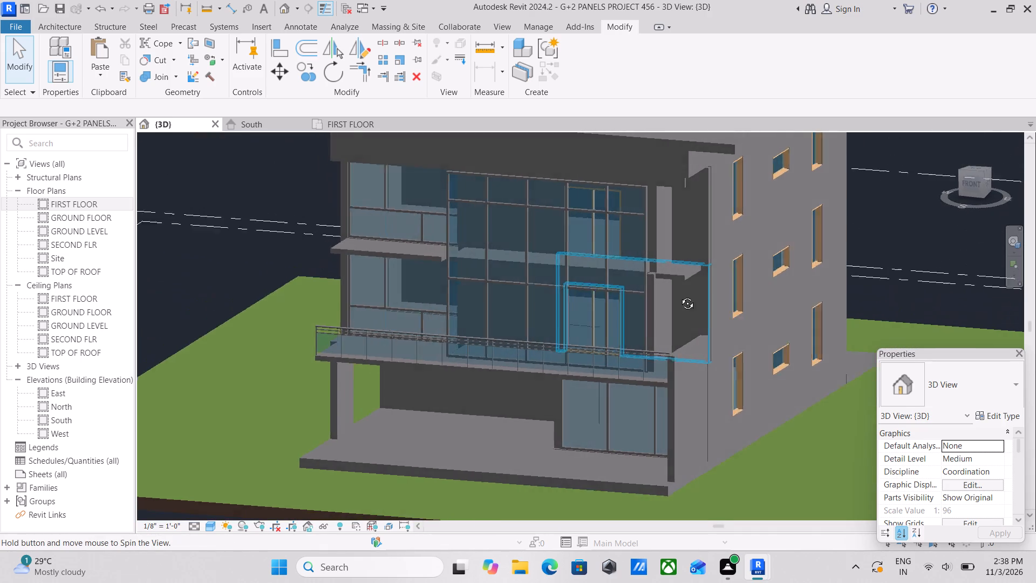
pyautogui.keyDown('shift'); pyautogui.moveTo(679, 295); pyautogui.dragTo(721, 291, button='middle'); pyautogui.keyUp('shift')
pyautogui.scroll(-2, 650, 297)
pyautogui.keyDown('shift'); pyautogui.moveTo(606, 293); pyautogui.dragTo(670, 314, button='middle'); pyautogui.keyUp('shift')
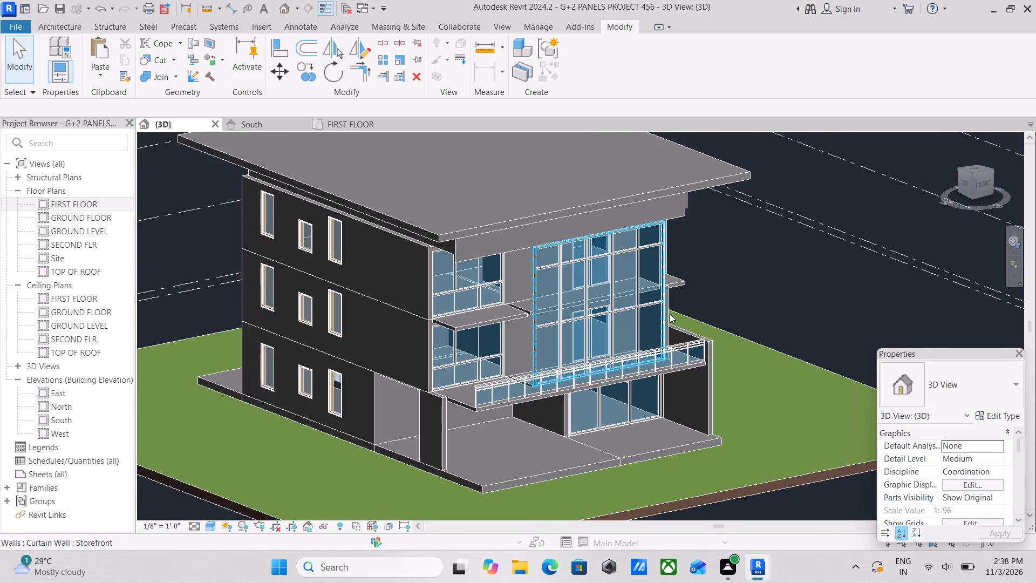
pyautogui.keyDown('shift'); pyautogui.moveTo(667, 300); pyautogui.dragTo(546, 271, button='middle'); pyautogui.keyUp('shift')
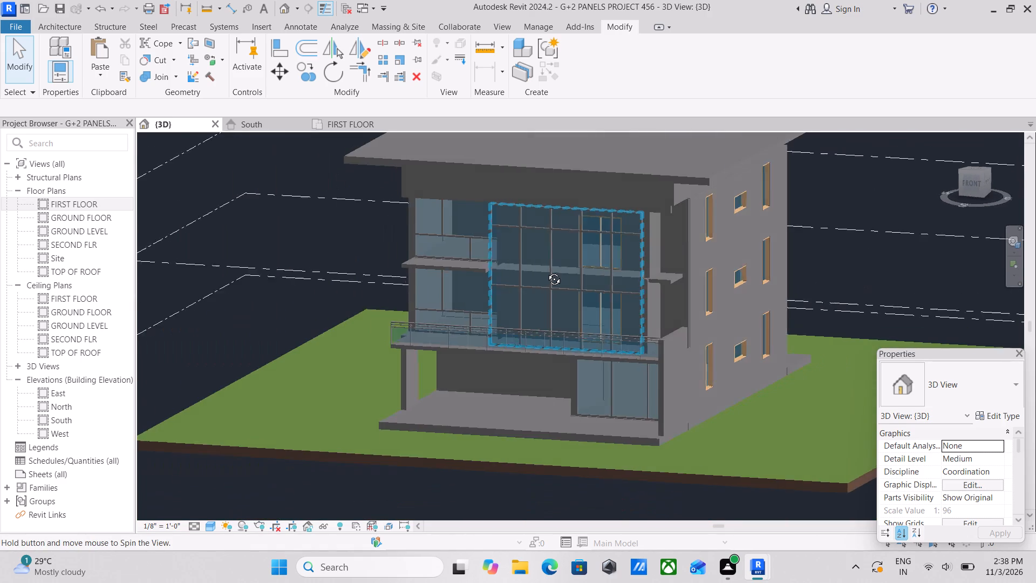
pyautogui.keyDown('shift'); pyautogui.moveTo(546, 271); pyautogui.dragTo(495, 285, button='middle'); pyautogui.keyUp('shift')
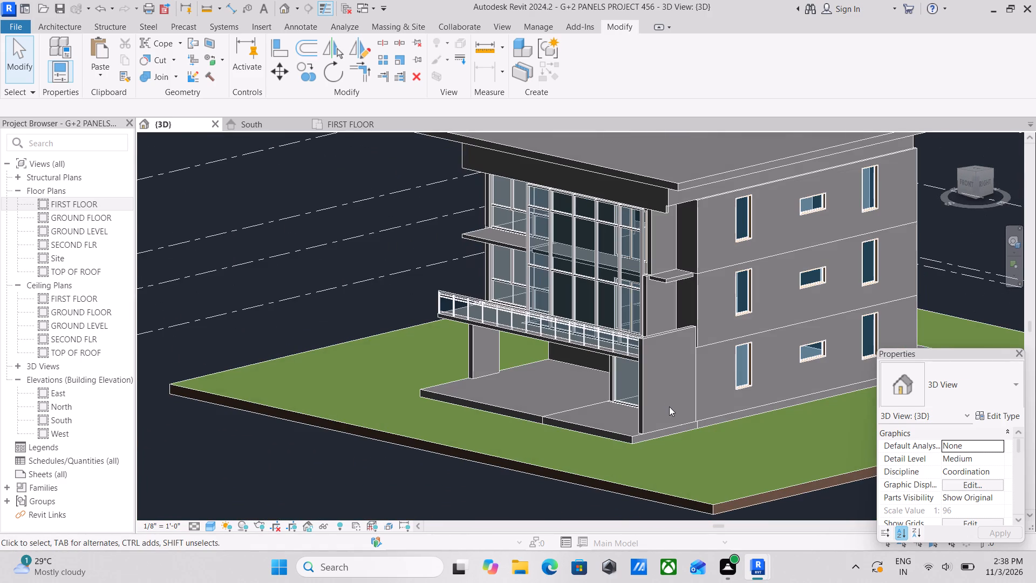
pyautogui.scroll(1, 668, 398)
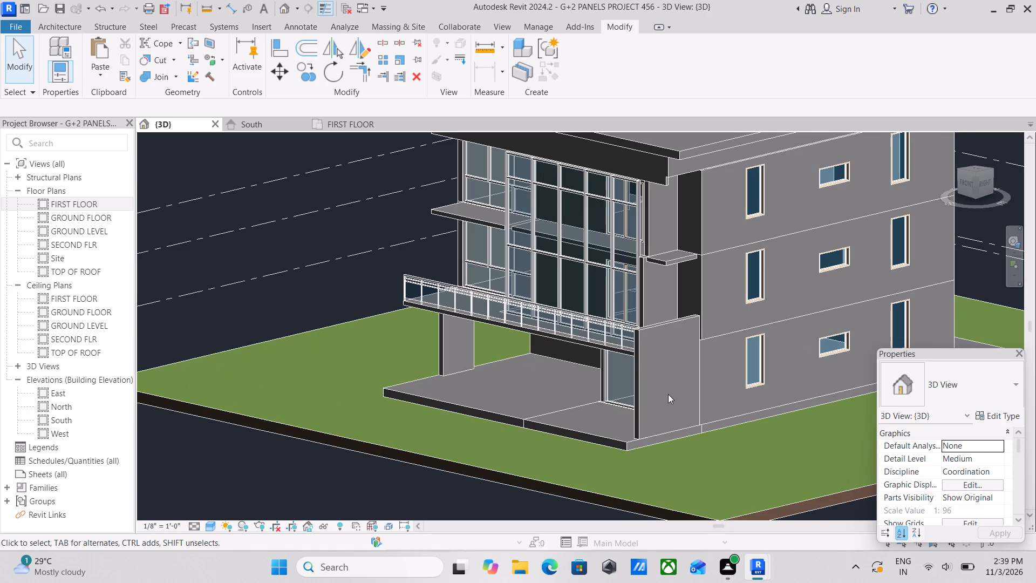
pyautogui.scroll(-1, 548, 364)
pyautogui.keyDown('shift'); pyautogui.moveTo(548, 364); pyautogui.dragTo(594, 369, button='middle'); pyautogui.keyUp('shift')
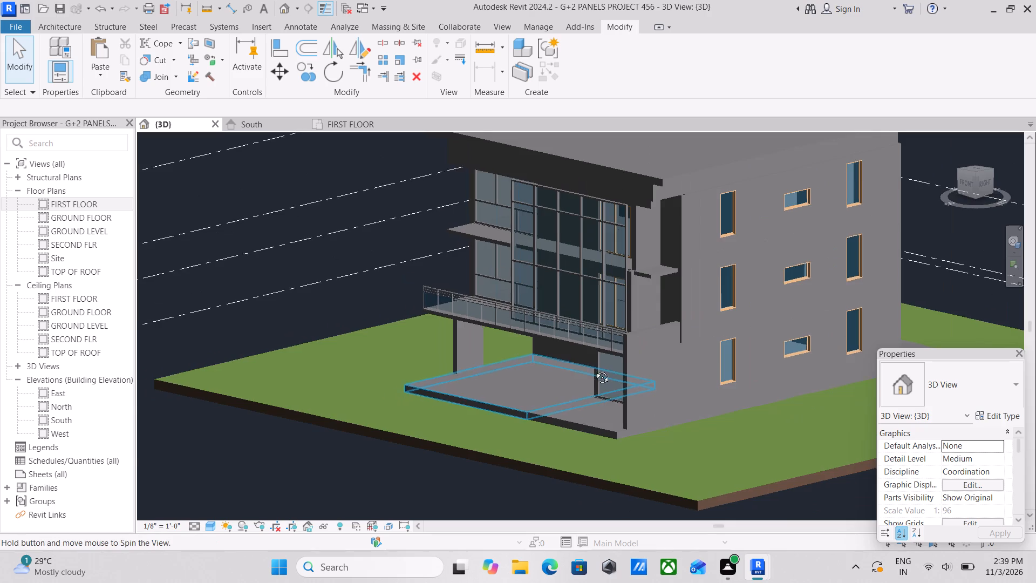
pyautogui.keyDown('shift'); pyautogui.moveTo(594, 369); pyautogui.dragTo(776, 374, button='middle'); pyautogui.keyUp('shift')
pyautogui.keyDown('shift'); pyautogui.moveTo(620, 394); pyautogui.dragTo(685, 392, button='middle'); pyautogui.keyUp('shift')
pyautogui.keyDown('shift'); pyautogui.scroll(1, 684, 392); pyautogui.keyUp('shift')
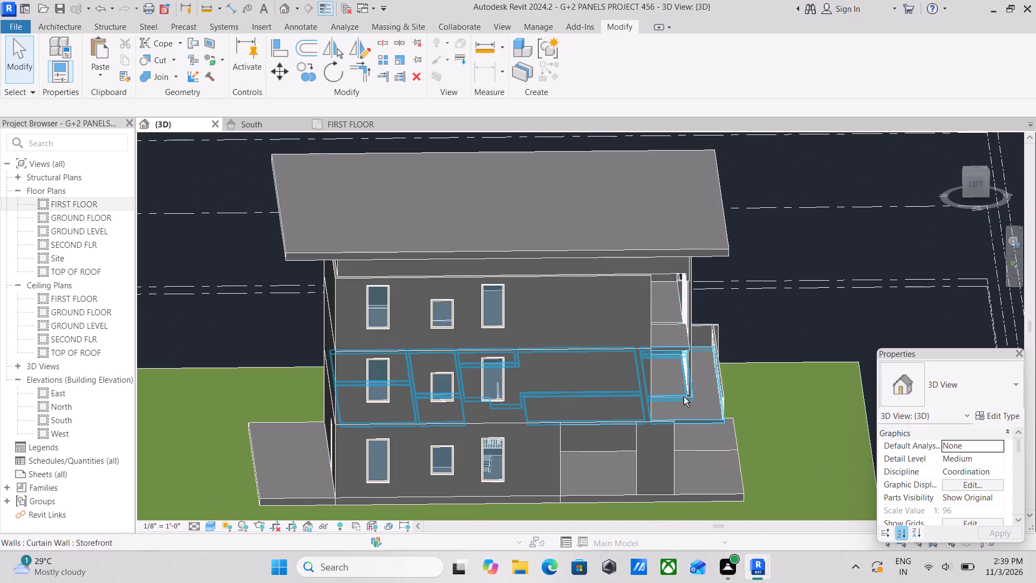
pyautogui.keyDown('shift'); pyautogui.scroll(1, 684, 397); pyautogui.keyUp('shift')
pyautogui.keyDown('shift'); pyautogui.moveTo(692, 417); pyautogui.dragTo(543, 354, button='middle'); pyautogui.keyUp('shift')
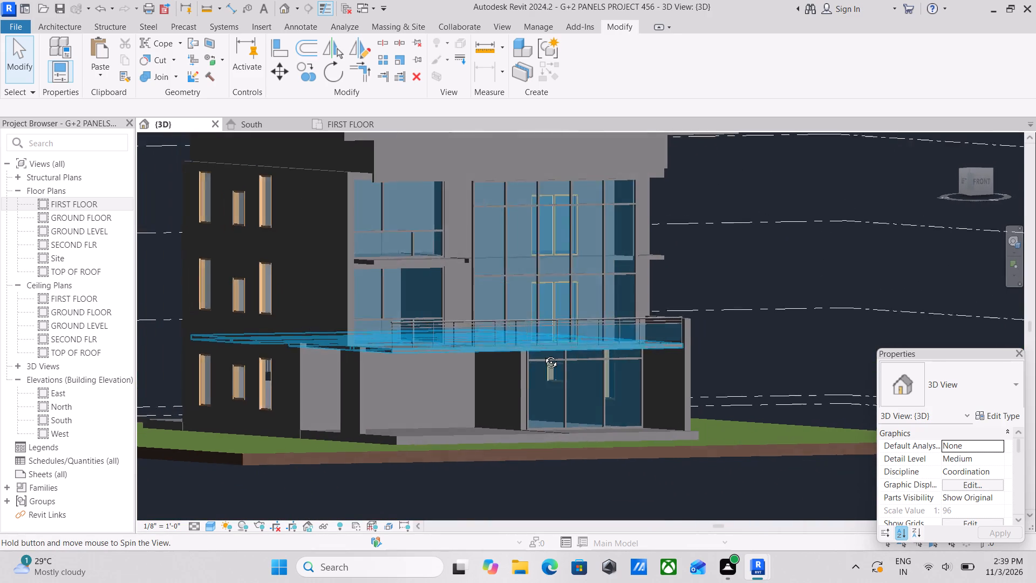
pyautogui.keyDown('shift'); pyautogui.moveTo(543, 354); pyautogui.dragTo(535, 355, button='middle'); pyautogui.keyUp('shift')
pyautogui.scroll(-2, 626, 384)
pyautogui.keyDown('shift'); pyautogui.moveTo(624, 383); pyautogui.dragTo(489, 429, button='middle'); pyautogui.keyUp('shift')
pyautogui.keyDown('shift'); pyautogui.moveTo(610, 365); pyautogui.dragTo(560, 371, button='middle'); pyautogui.keyUp('shift')
pyautogui.scroll(2, 629, 362)
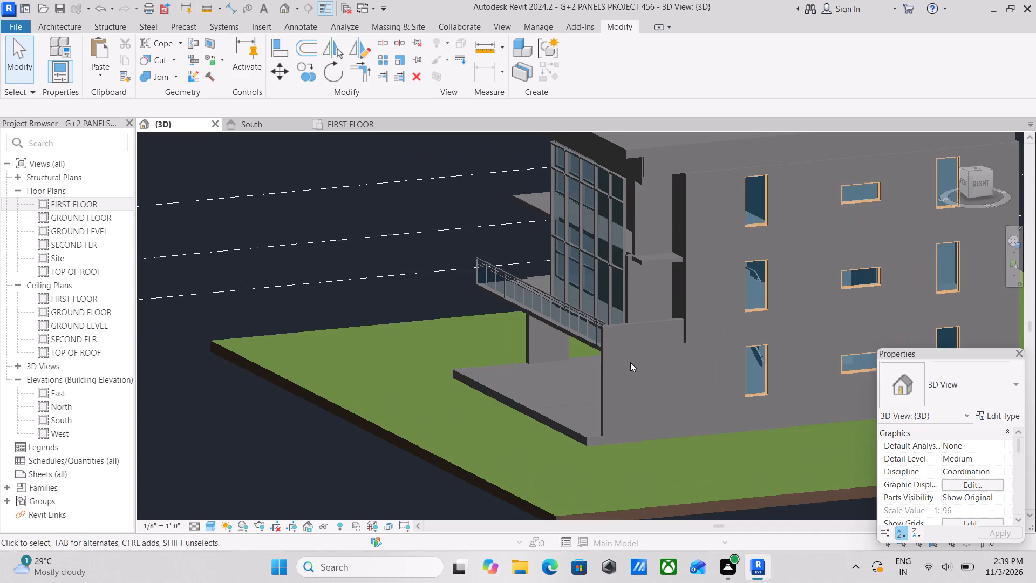
pyautogui.moveTo(630, 362); pyautogui.dragTo(535, 443, button='middle')
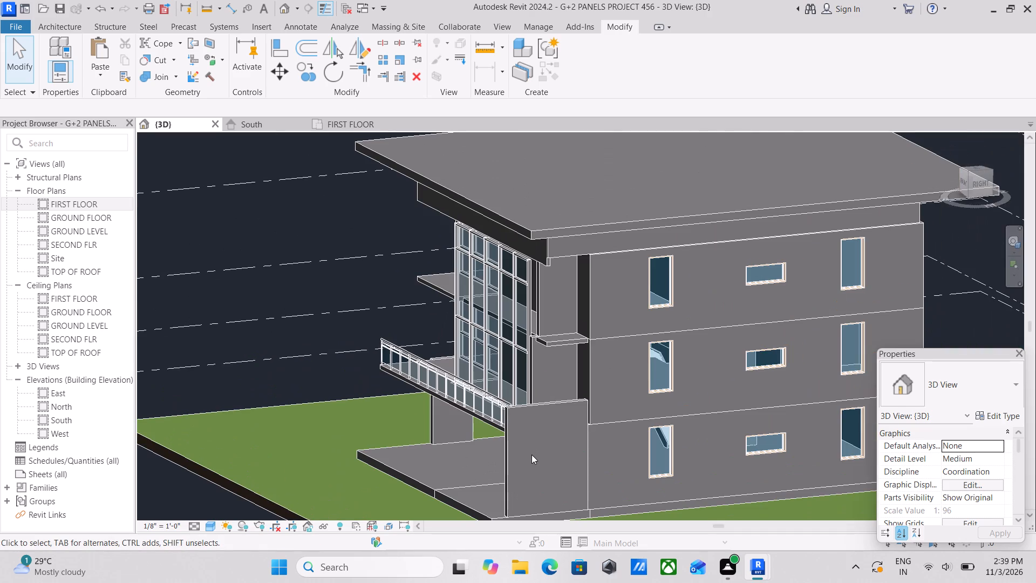
# Stretch the rear face of the in-place side wall slightly back to line up with the corner edge of the upper outer wall.
pyautogui.scroll(2, 531, 453)
pyautogui.click(583, 383)
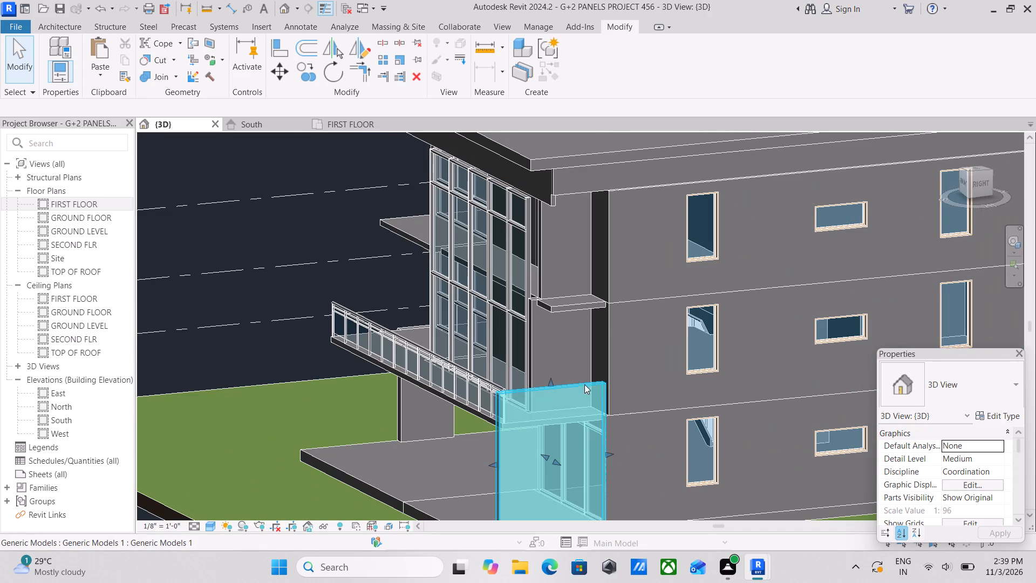
pyautogui.scroll(5, 609, 429)
pyautogui.click(603, 464)
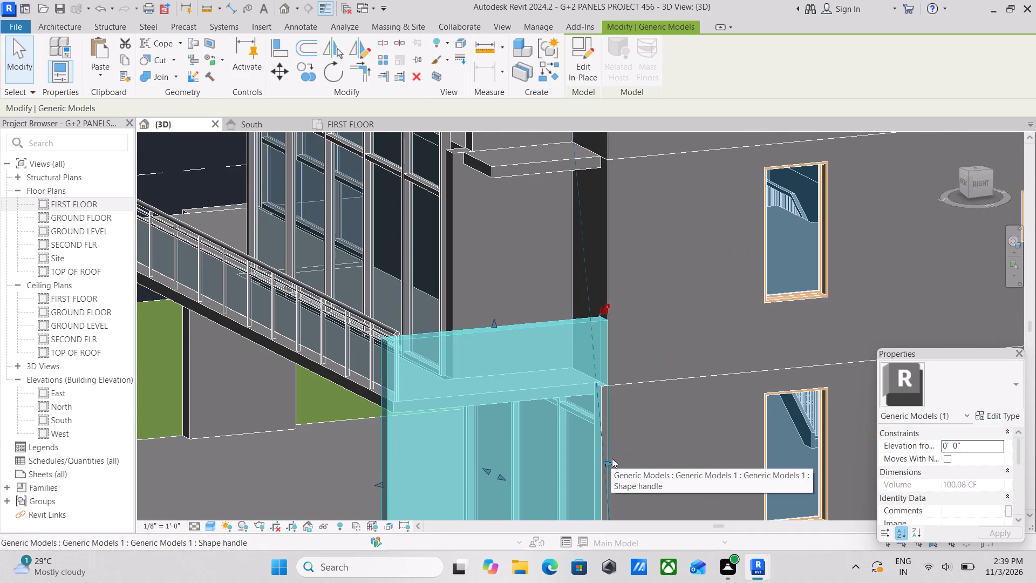
pyautogui.press('Escape')
pyautogui.press('Escape')
pyautogui.scroll(-3, 630, 427)
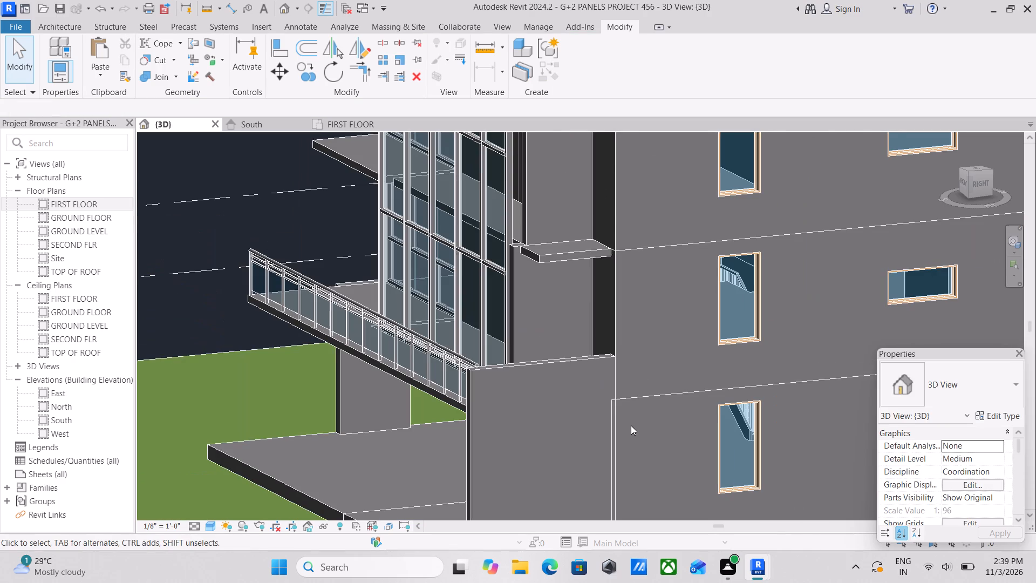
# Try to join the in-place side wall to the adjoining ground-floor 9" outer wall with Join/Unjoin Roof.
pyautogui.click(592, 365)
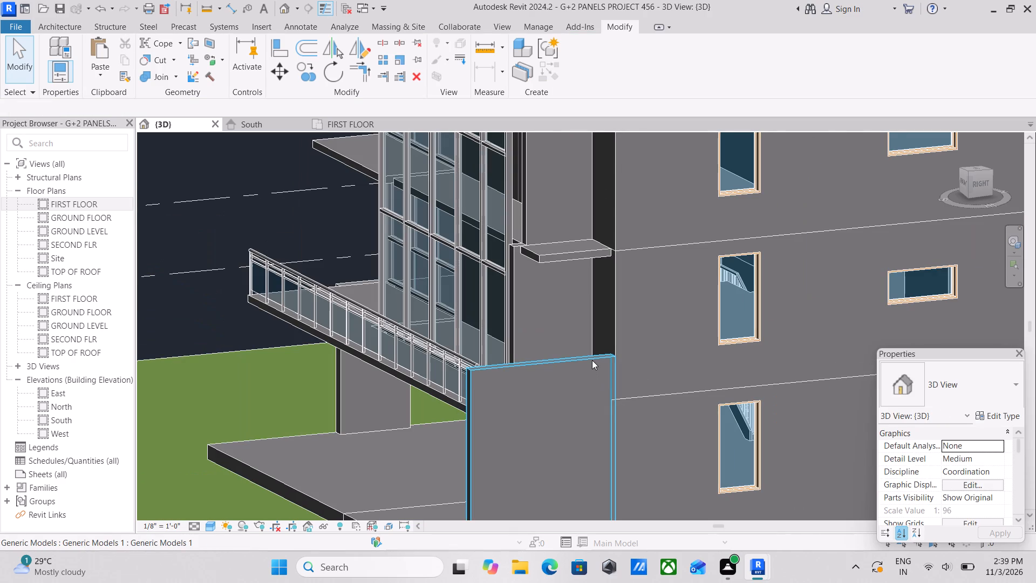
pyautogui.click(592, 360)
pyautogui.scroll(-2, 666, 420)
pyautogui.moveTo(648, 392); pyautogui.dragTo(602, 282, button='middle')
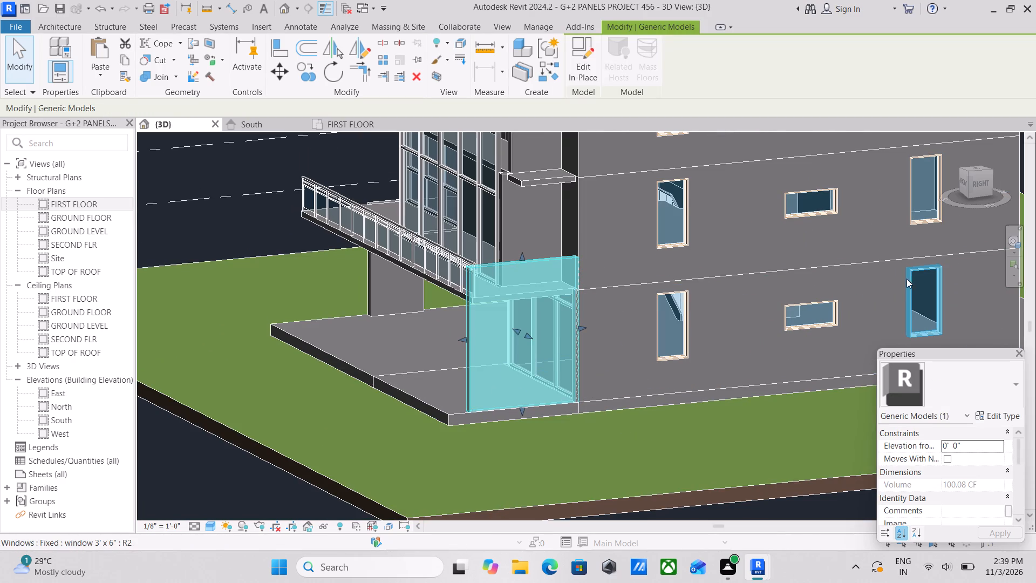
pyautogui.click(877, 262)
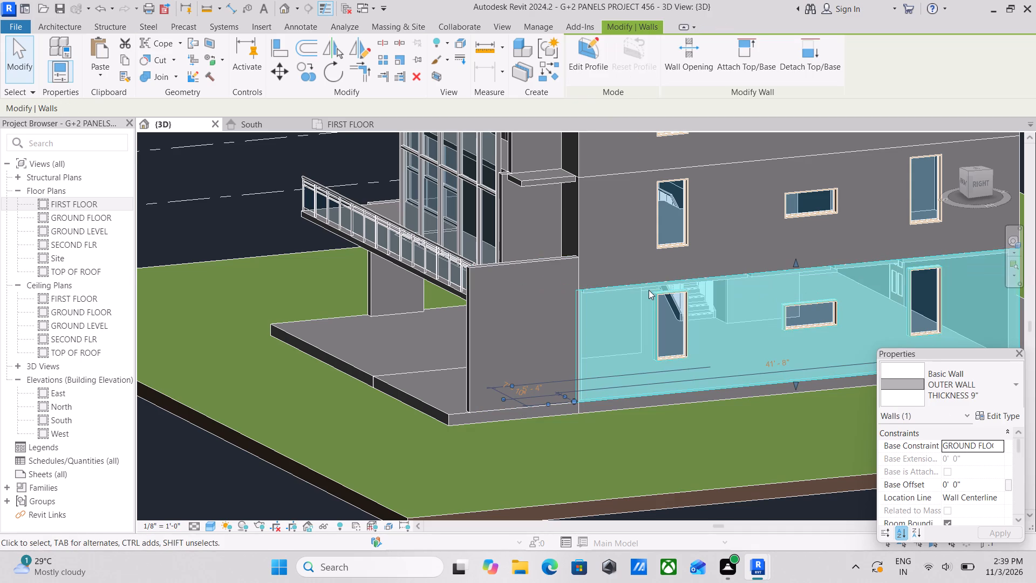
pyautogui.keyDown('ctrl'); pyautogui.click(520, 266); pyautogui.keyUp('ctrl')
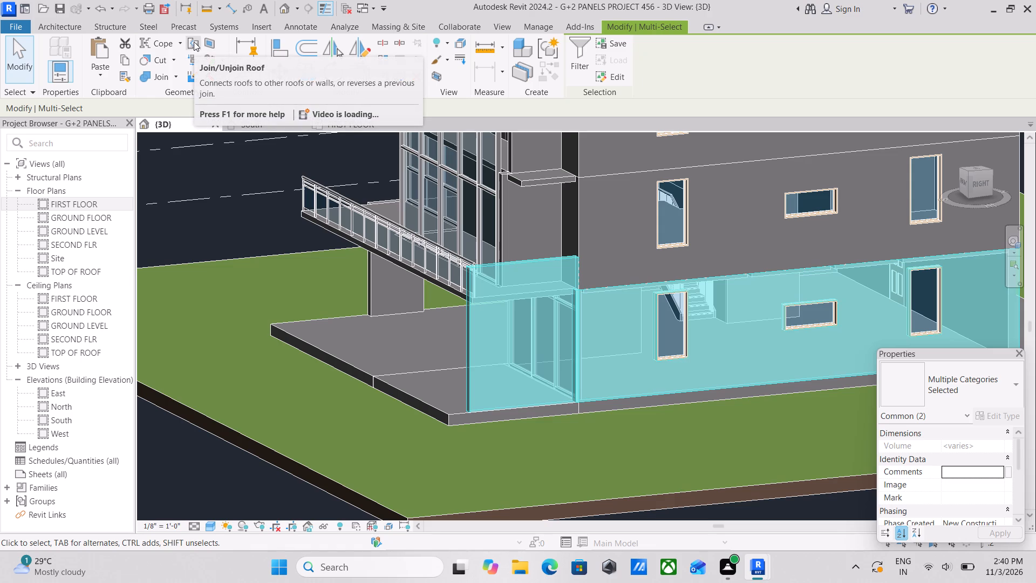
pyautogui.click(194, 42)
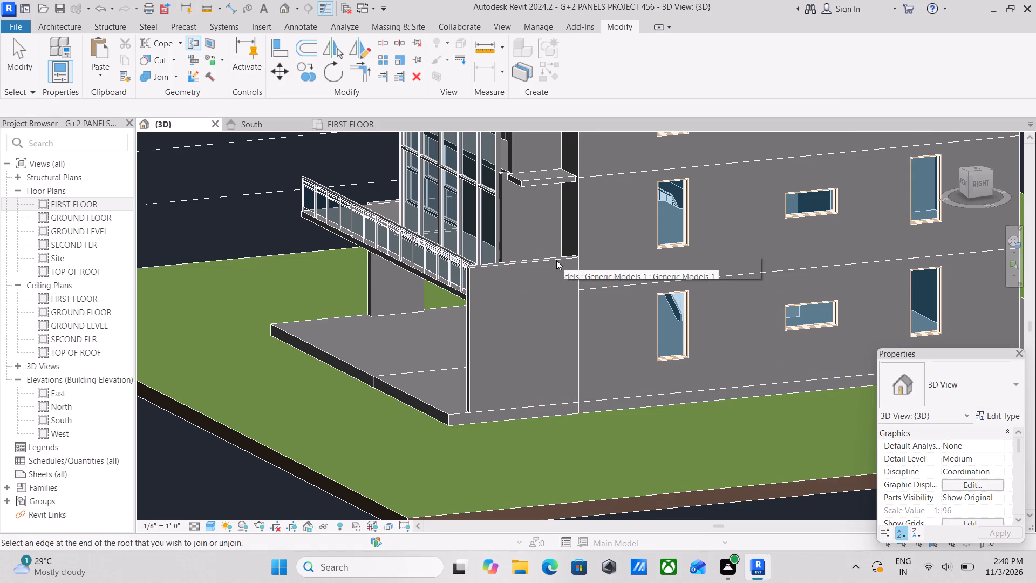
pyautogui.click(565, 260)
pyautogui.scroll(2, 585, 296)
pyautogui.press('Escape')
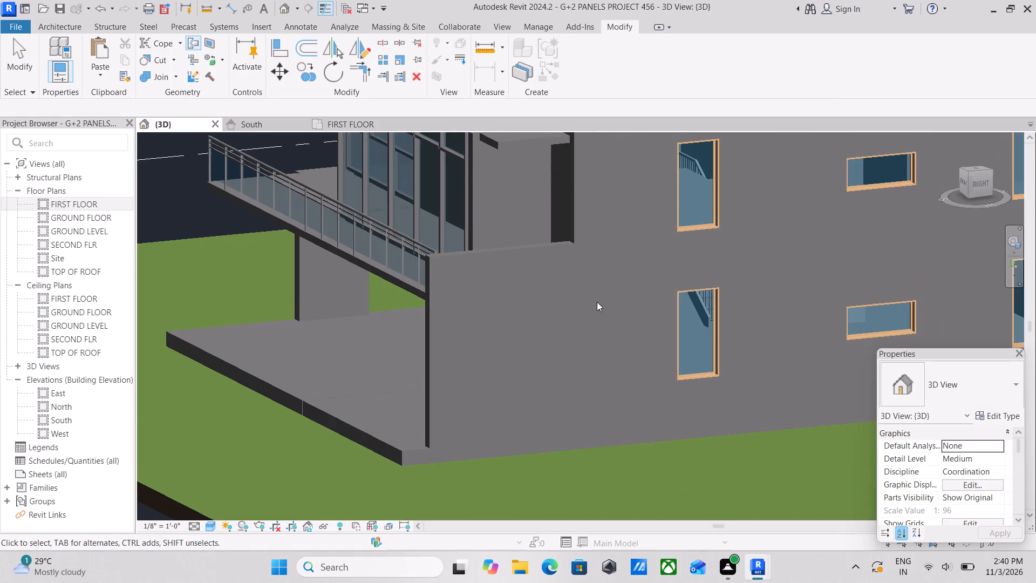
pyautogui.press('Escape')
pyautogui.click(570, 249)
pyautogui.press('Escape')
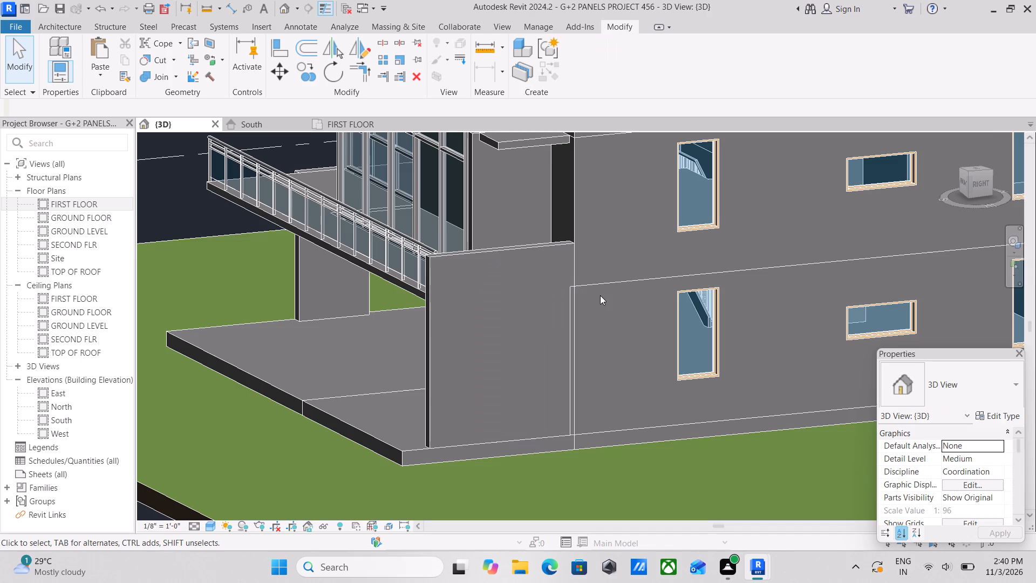
# Examine the in-place side wall, balcony, front storefronts and the short ground-floor outer wall on the opposite side of the building.
pyautogui.scroll(-2, 582, 303)
pyautogui.keyDown('shift'); pyautogui.moveTo(546, 300); pyautogui.dragTo(742, 381, button='middle'); pyautogui.keyUp('shift')
pyautogui.keyDown('shift'); pyautogui.moveTo(559, 290); pyautogui.dragTo(523, 274, button='middle'); pyautogui.keyUp('shift')
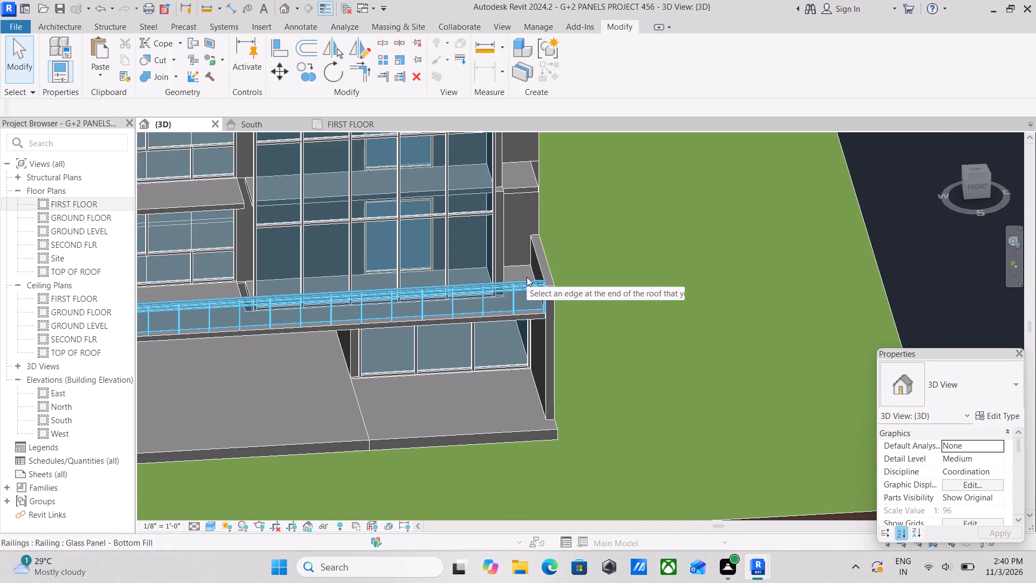
pyautogui.scroll(-2, 523, 279)
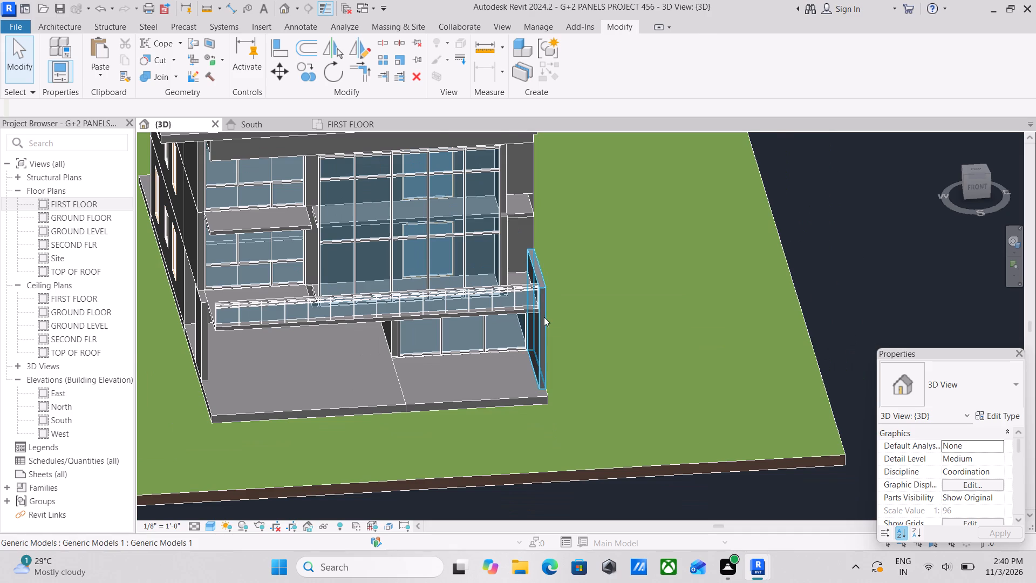
pyautogui.scroll(1, 544, 317)
pyautogui.keyDown('shift'); pyautogui.moveTo(544, 317); pyautogui.dragTo(452, 297, button='middle'); pyautogui.keyUp('shift')
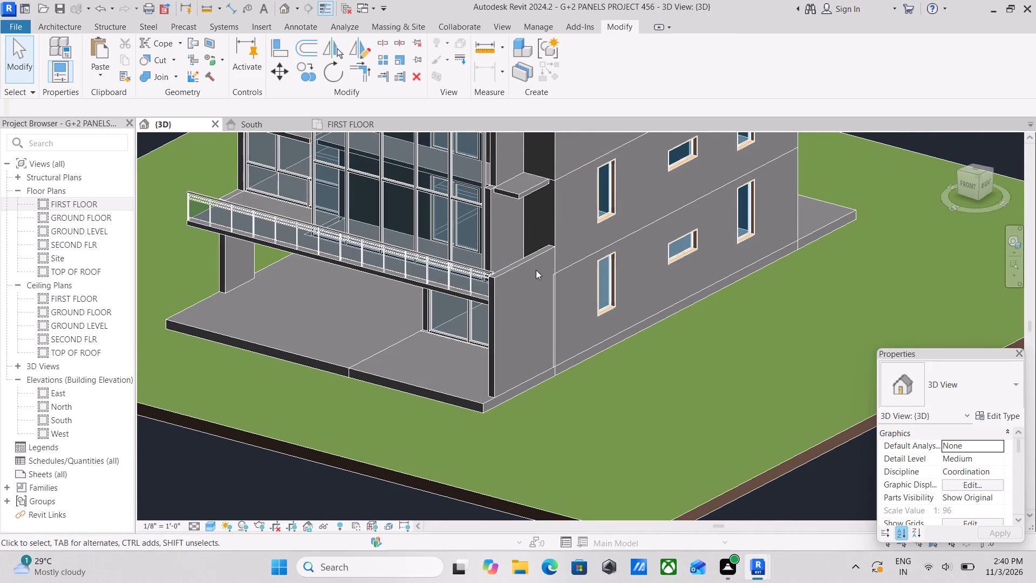
pyautogui.moveTo(502, 292); pyautogui.dragTo(516, 294, button='middle')
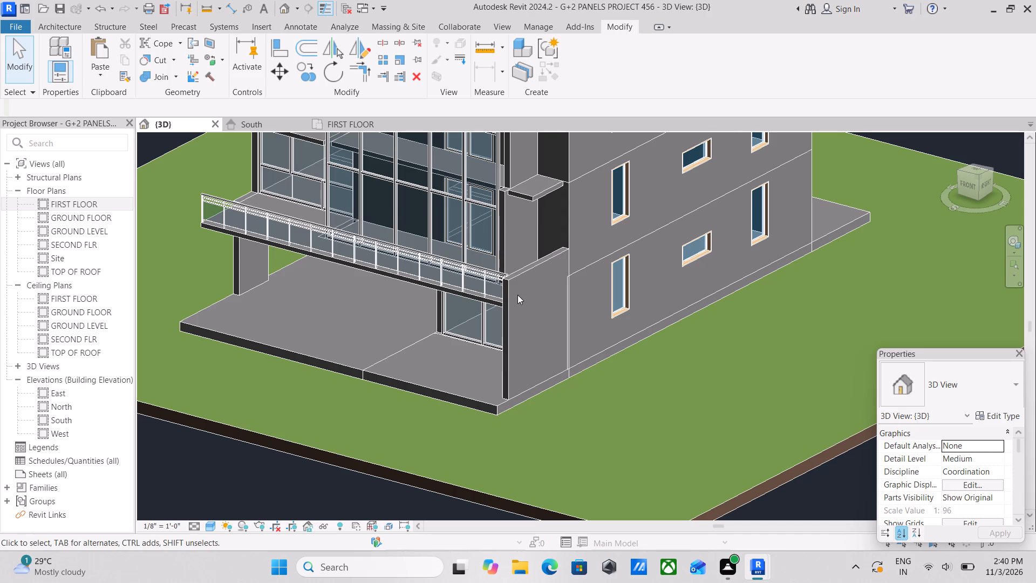
pyautogui.scroll(-2, 517, 295)
pyautogui.keyDown('shift'); pyautogui.moveTo(517, 295); pyautogui.dragTo(695, 259, button='middle'); pyautogui.keyUp('shift')
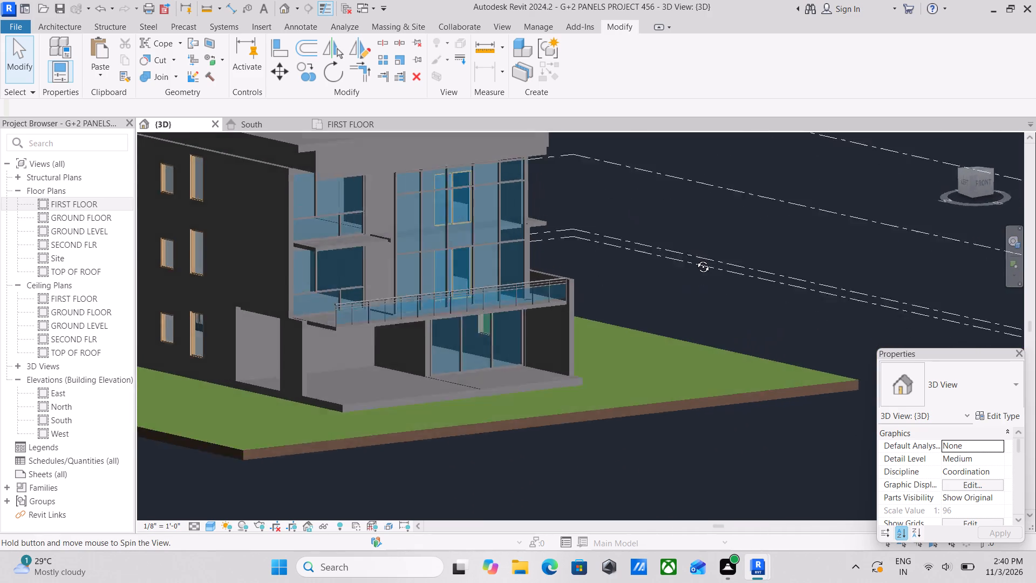
pyautogui.keyDown('shift'); pyautogui.moveTo(695, 259); pyautogui.dragTo(712, 281, button='middle'); pyautogui.keyUp('shift')
pyautogui.moveTo(487, 336); pyautogui.dragTo(538, 338, button='middle')
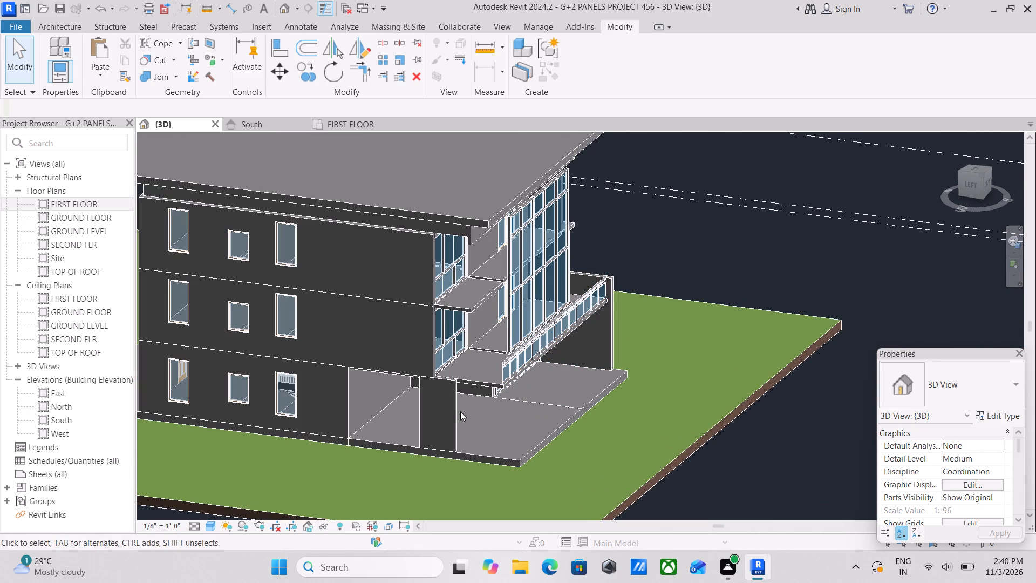
pyautogui.click(453, 390)
pyautogui.scroll(1, 453, 390)
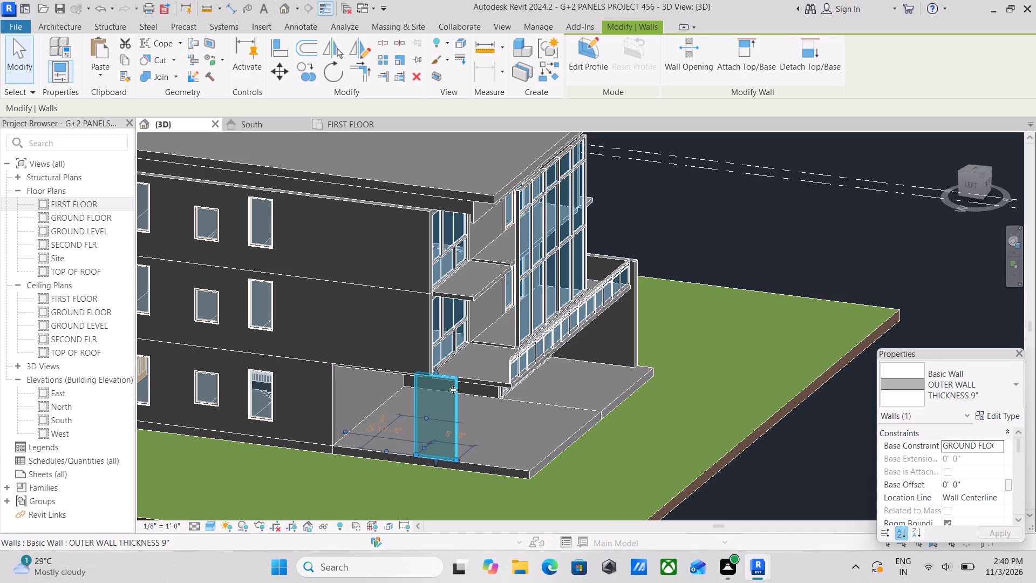
pyautogui.scroll(2, 511, 417)
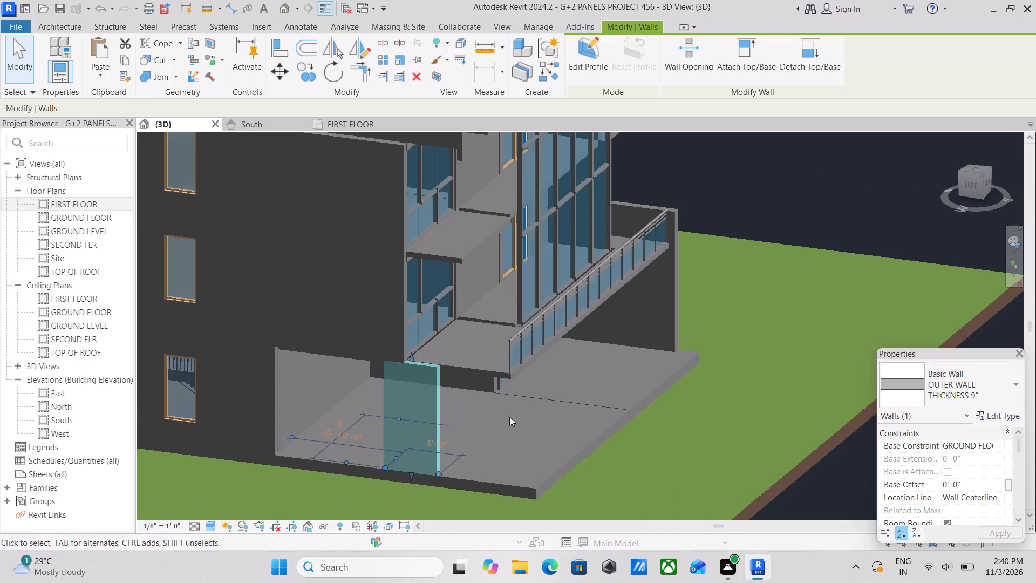
pyautogui.press('Escape')
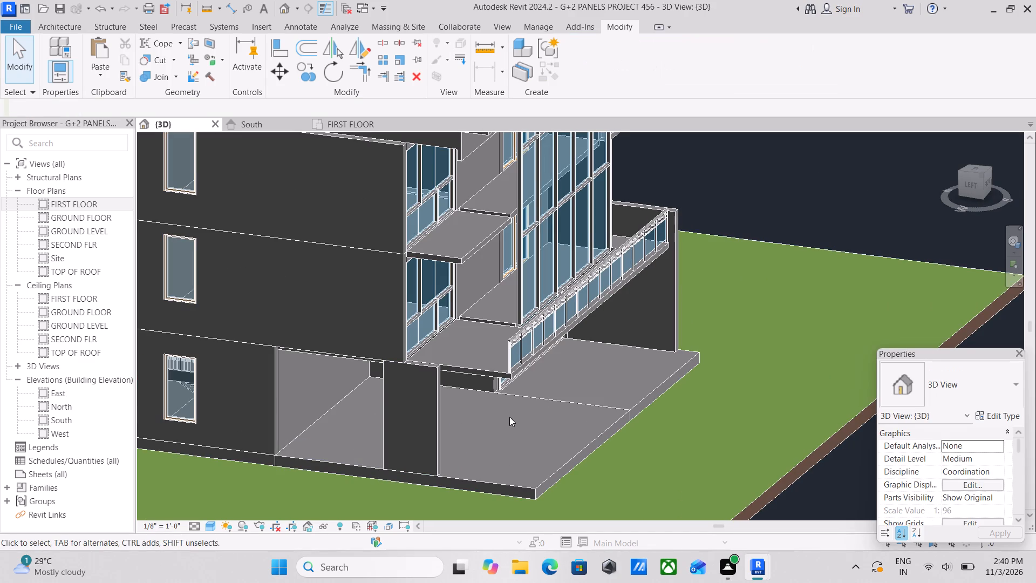
pyautogui.scroll(-3, 483, 368)
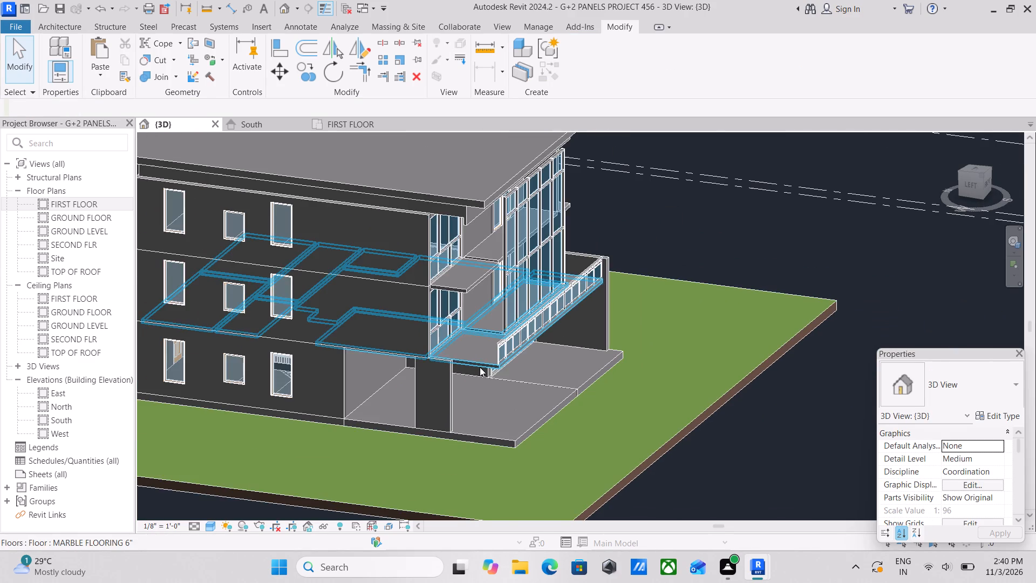
# Raise the bottom edge of the front 5" parapet wall under the roof to a base offset of about 0' 2".
pyautogui.keyDown('shift'); pyautogui.moveTo(479, 366); pyautogui.dragTo(351, 256, button='middle'); pyautogui.keyUp('shift')
pyautogui.moveTo(413, 297); pyautogui.dragTo(506, 491, button='middle')
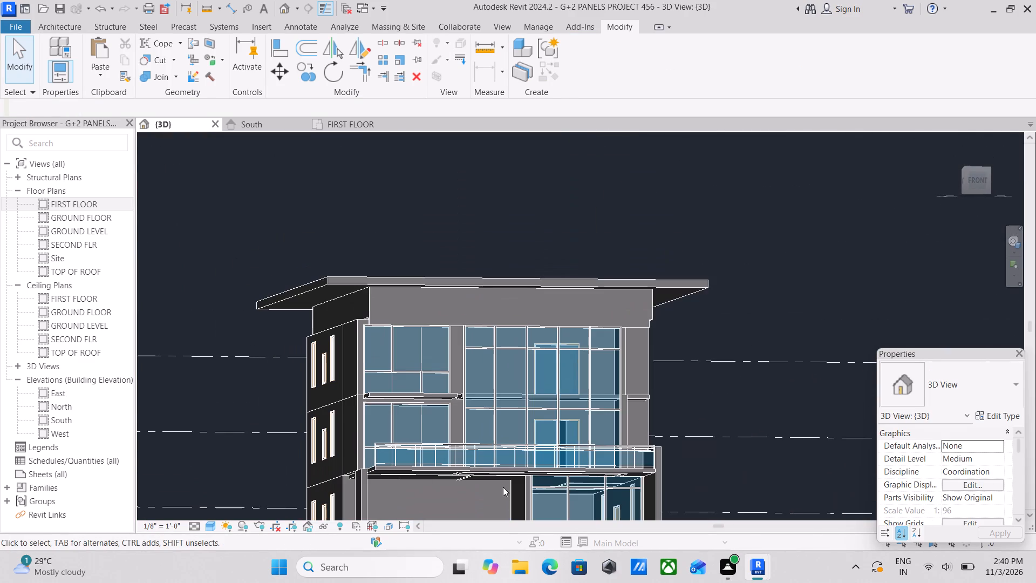
pyautogui.scroll(2, 386, 328)
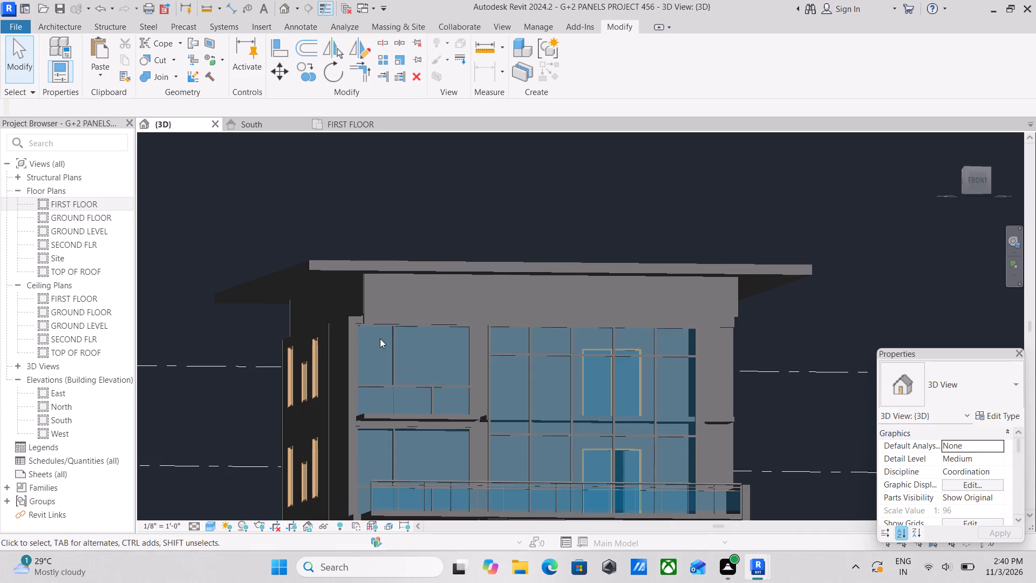
pyautogui.scroll(2, 380, 338)
pyautogui.scroll(-1, 381, 319)
pyautogui.moveTo(383, 319); pyautogui.dragTo(392, 330, button='middle')
pyautogui.keyDown('shift'); pyautogui.moveTo(391, 329); pyautogui.dragTo(446, 395, button='middle'); pyautogui.keyUp('shift')
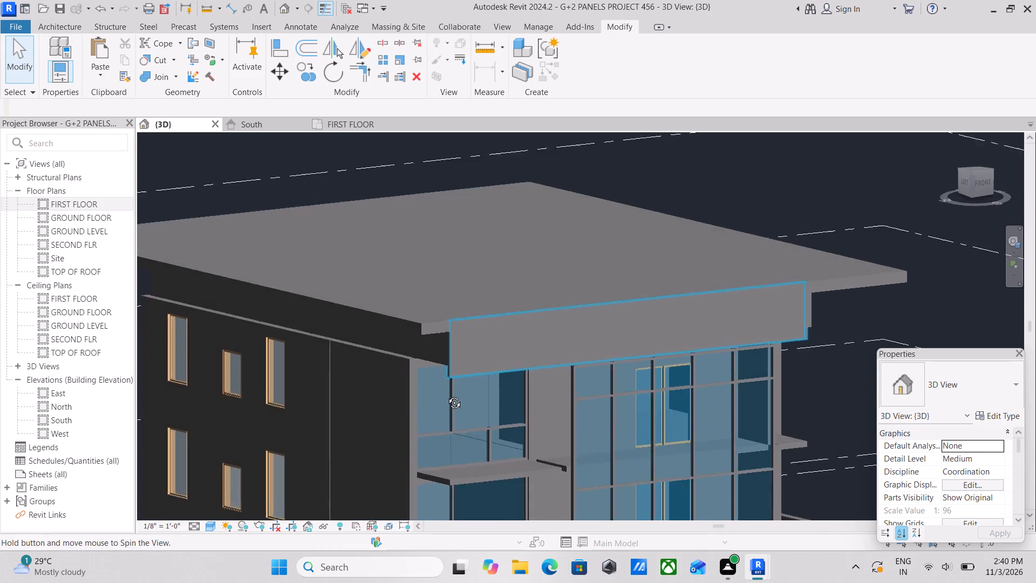
pyautogui.keyDown('shift'); pyautogui.moveTo(446, 395); pyautogui.dragTo(450, 402, button='middle'); pyautogui.keyUp('shift')
pyautogui.keyDown('shift'); pyautogui.moveTo(453, 406); pyautogui.dragTo(349, 317, button='middle'); pyautogui.keyUp('shift')
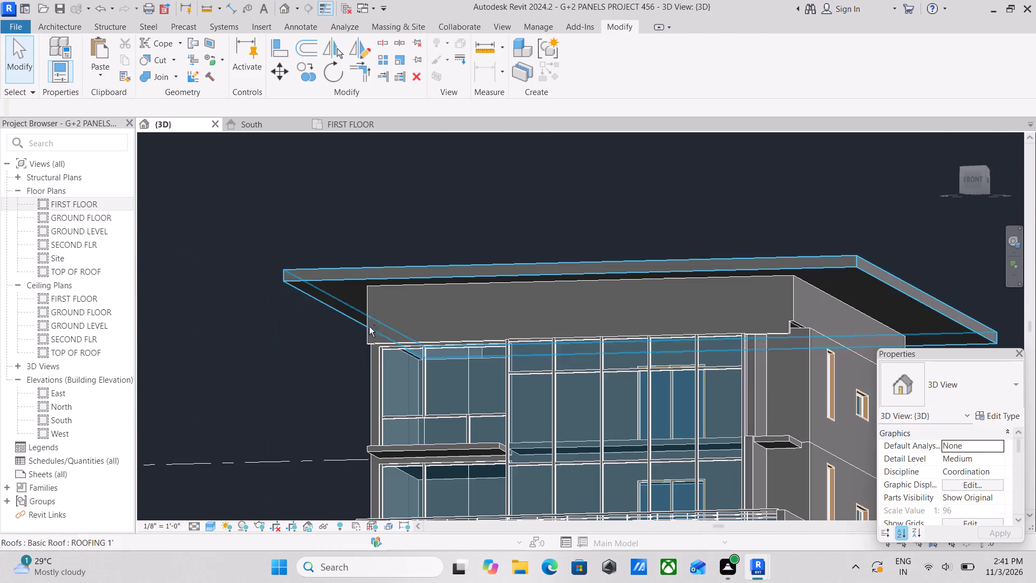
pyautogui.keyDown('shift'); pyautogui.moveTo(382, 334); pyautogui.dragTo(485, 404, button='middle'); pyautogui.keyUp('shift')
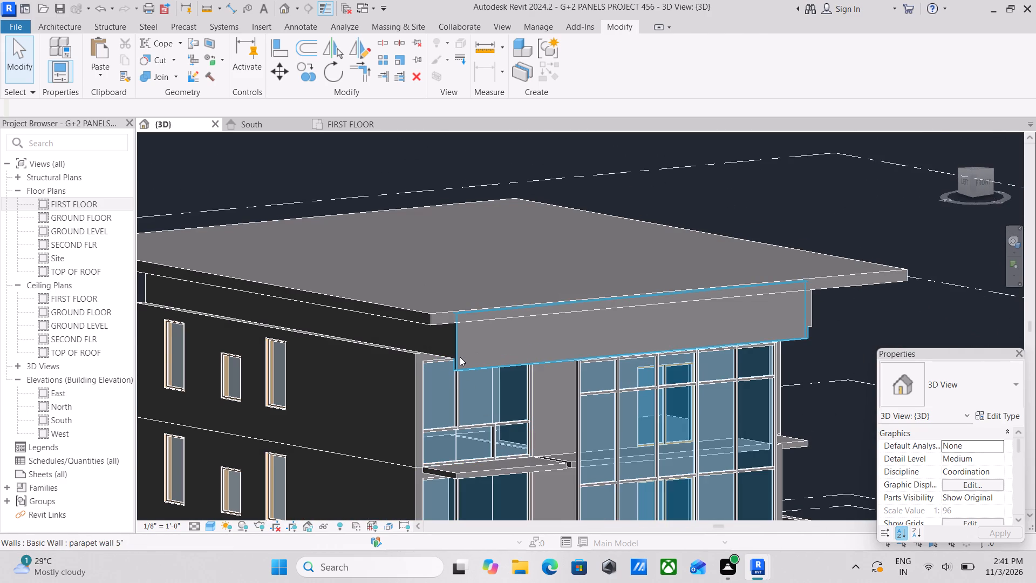
pyautogui.click(460, 353)
pyautogui.scroll(3, 474, 377)
pyautogui.scroll(-2, 495, 360)
pyautogui.moveTo(480, 355); pyautogui.dragTo(415, 362, button='middle')
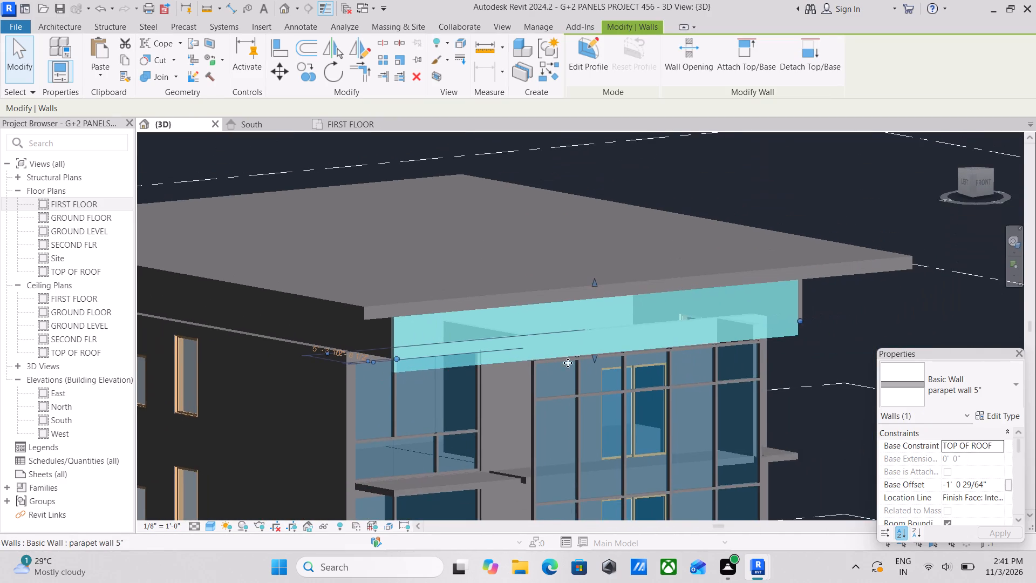
pyautogui.scroll(3, 594, 364)
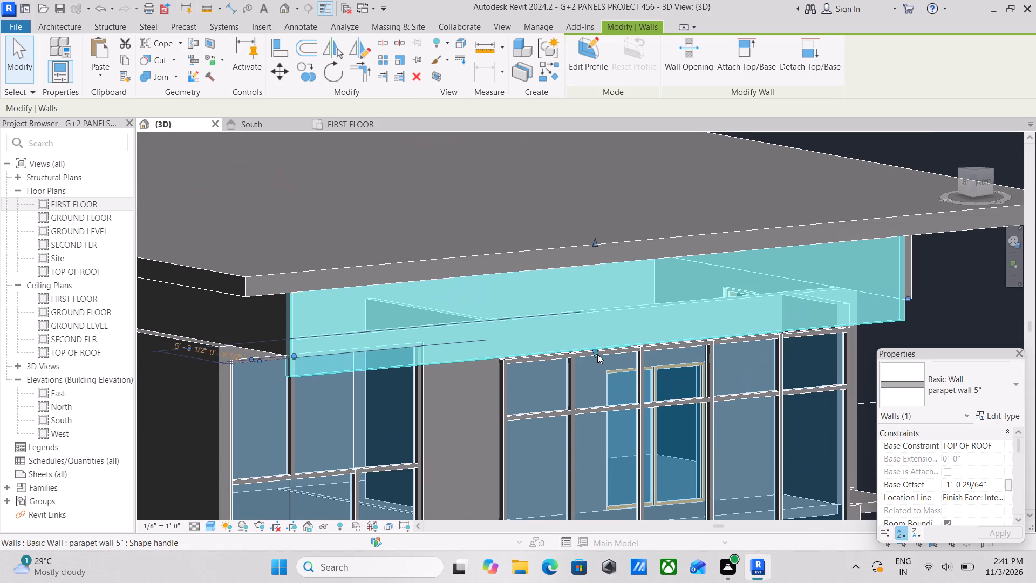
pyautogui.moveTo(595, 352); pyautogui.dragTo(596, 327)
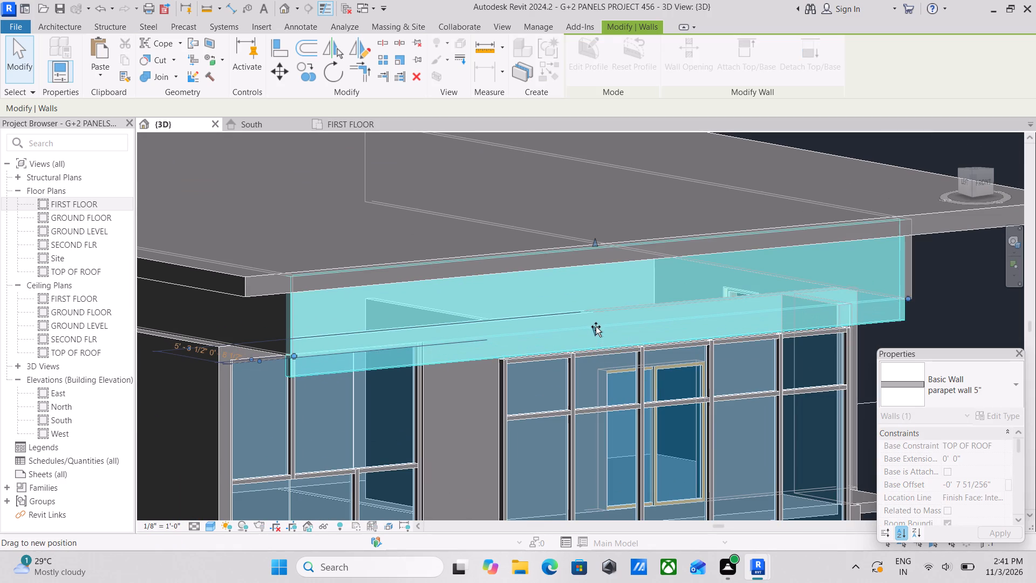
pyautogui.moveTo(596, 327); pyautogui.dragTo(597, 326)
pyautogui.moveTo(597, 326); pyautogui.dragTo(595, 324)
pyautogui.scroll(-3, 596, 352)
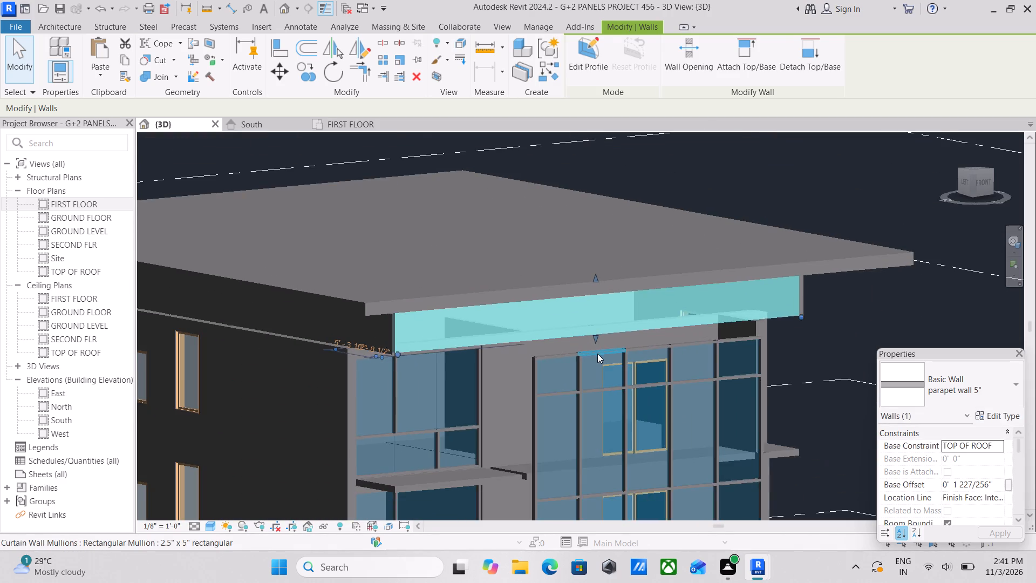
pyautogui.press('Escape')
# Examine the front parapet wall, the roof overhang and the top of the storefronts from the front, below and the left side.
pyautogui.scroll(-2, 533, 368)
pyautogui.keyDown('shift'); pyautogui.moveTo(501, 401); pyautogui.dragTo(487, 391, button='middle'); pyautogui.keyUp('shift')
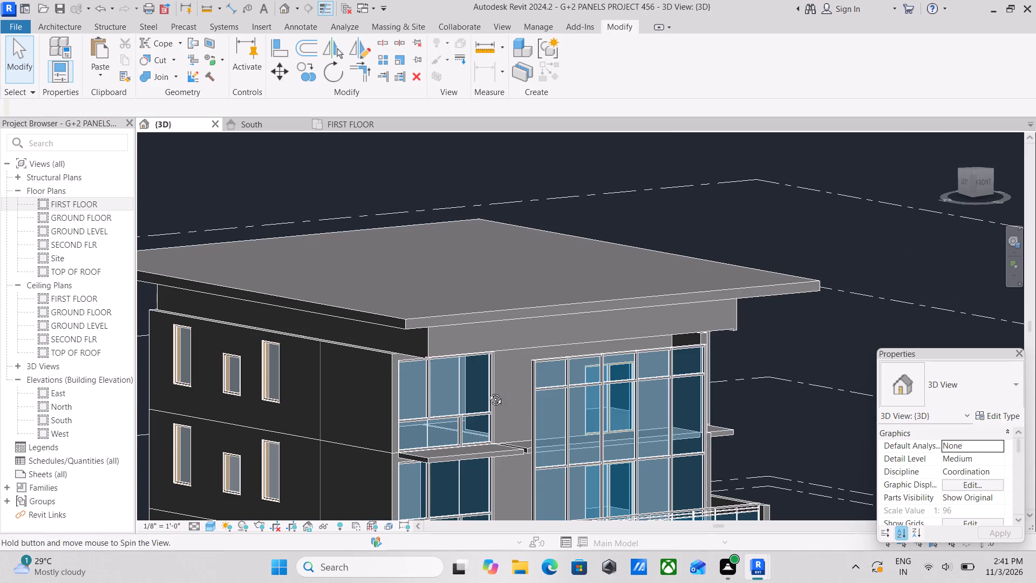
pyautogui.keyDown('shift'); pyautogui.moveTo(487, 391); pyautogui.dragTo(451, 369, button='middle'); pyautogui.keyUp('shift')
pyautogui.scroll(1, 319, 289)
pyautogui.keyDown('shift'); pyautogui.moveTo(384, 377); pyautogui.dragTo(359, 375, button='middle'); pyautogui.keyUp('shift')
pyautogui.keyDown('shift'); pyautogui.moveTo(359, 375); pyautogui.dragTo(362, 330, button='middle'); pyautogui.keyUp('shift')
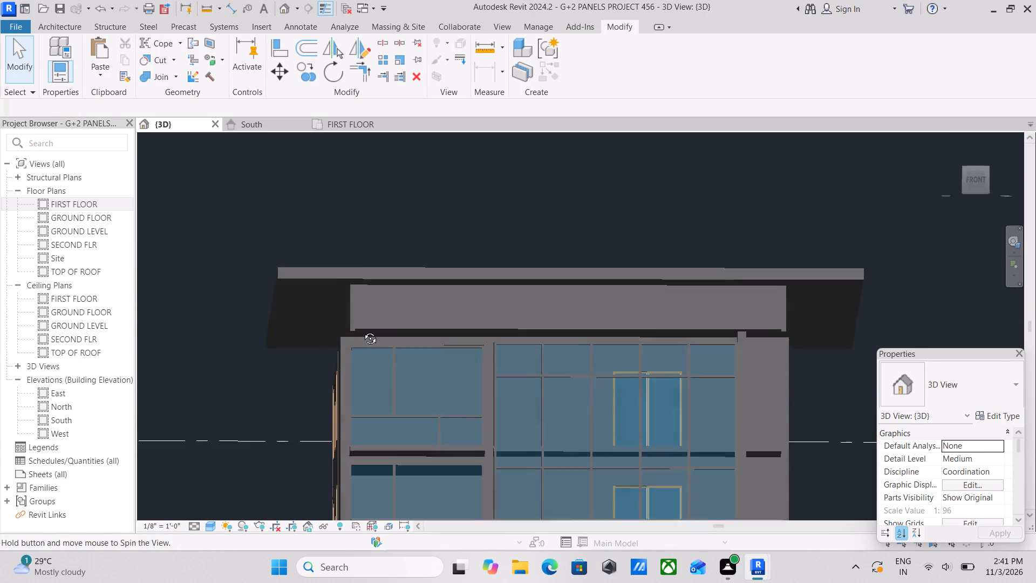
pyautogui.keyDown('shift'); pyautogui.moveTo(362, 330); pyautogui.dragTo(401, 336, button='middle'); pyautogui.keyUp('shift')
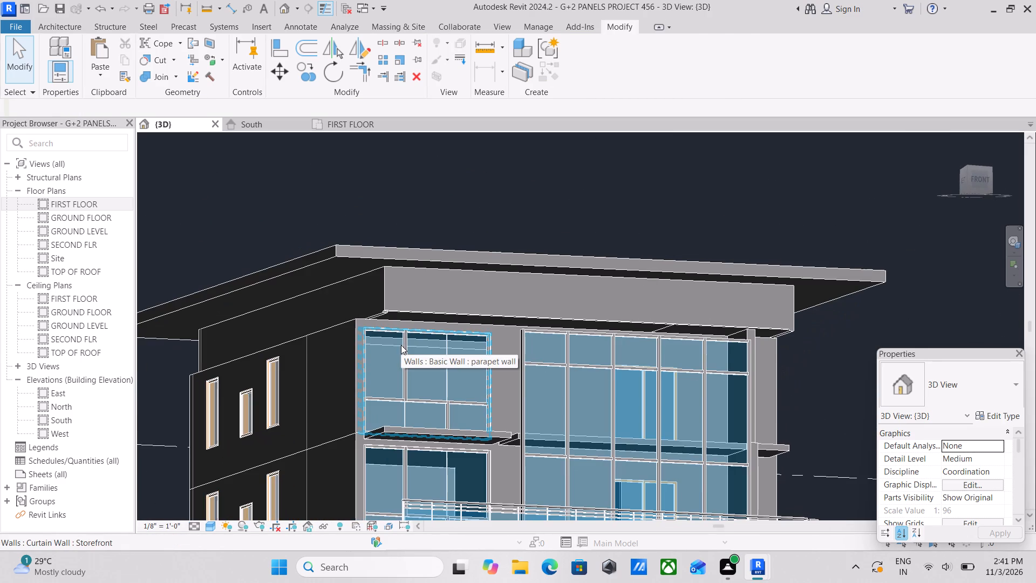
pyautogui.scroll(3, 406, 332)
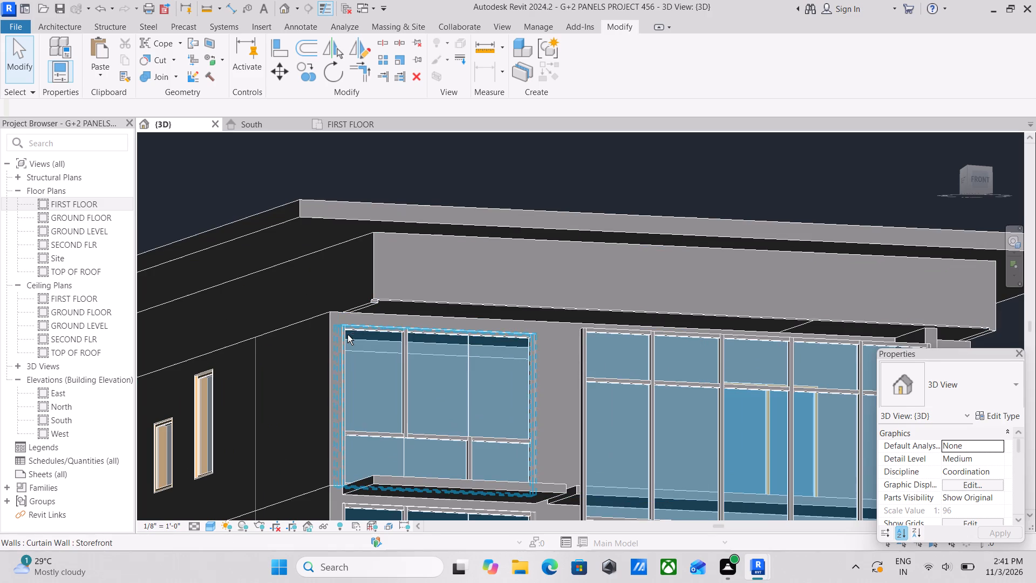
pyautogui.keyDown('shift'); pyautogui.moveTo(347, 335); pyautogui.dragTo(442, 448, button='middle'); pyautogui.keyUp('shift')
pyautogui.keyDown('shift'); pyautogui.middleClick(442, 448); pyautogui.keyUp('shift')
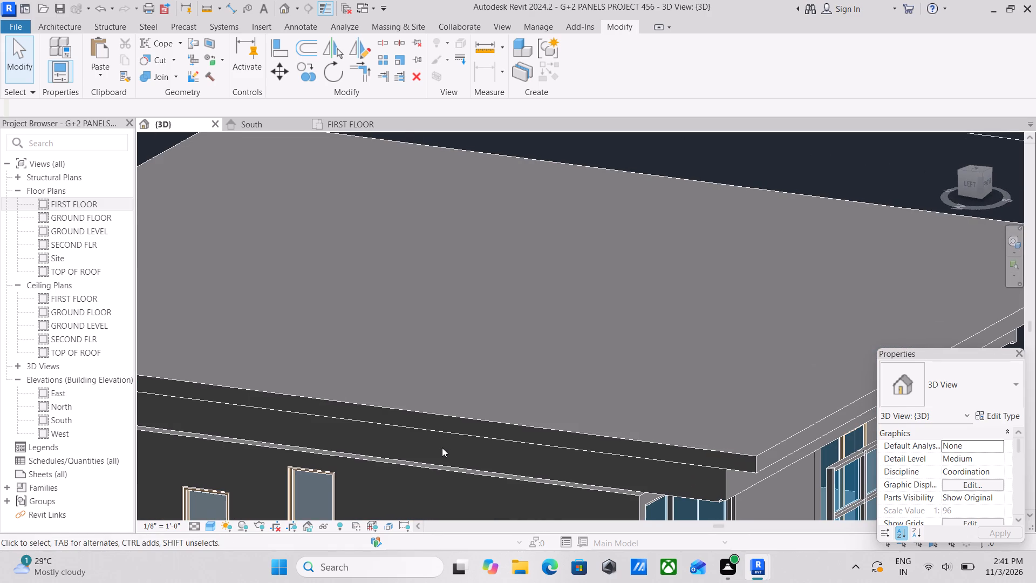
pyautogui.scroll(-1, 515, 399)
pyautogui.moveTo(512, 397); pyautogui.dragTo(428, 318, button='middle')
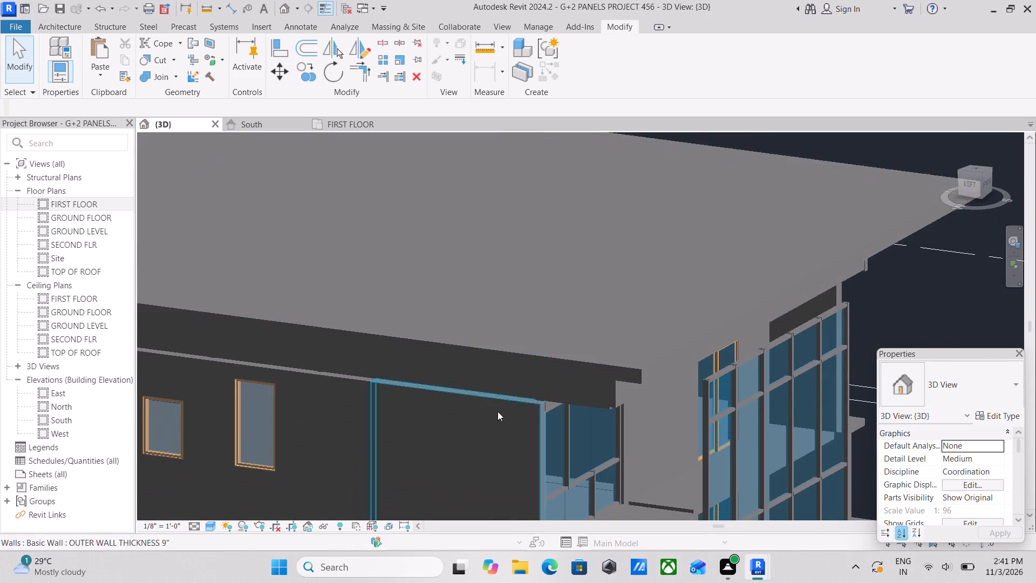
pyautogui.moveTo(488, 408); pyautogui.dragTo(472, 401, button='middle')
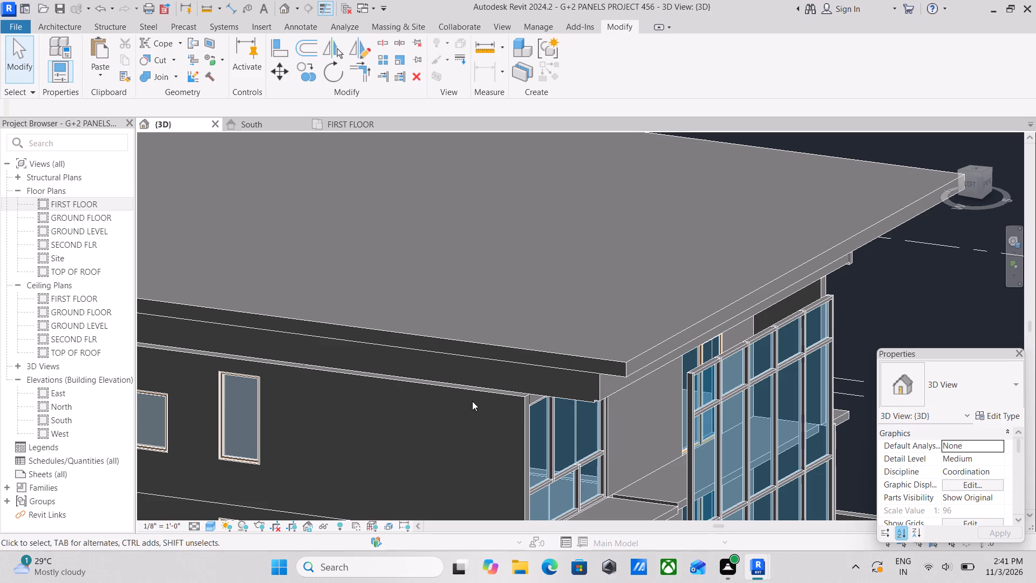
pyautogui.scroll(-2, 478, 401)
pyautogui.moveTo(479, 401); pyautogui.dragTo(449, 337, button='middle')
pyautogui.scroll(-1, 510, 384)
pyautogui.moveTo(501, 379); pyautogui.dragTo(469, 356, button='middle')
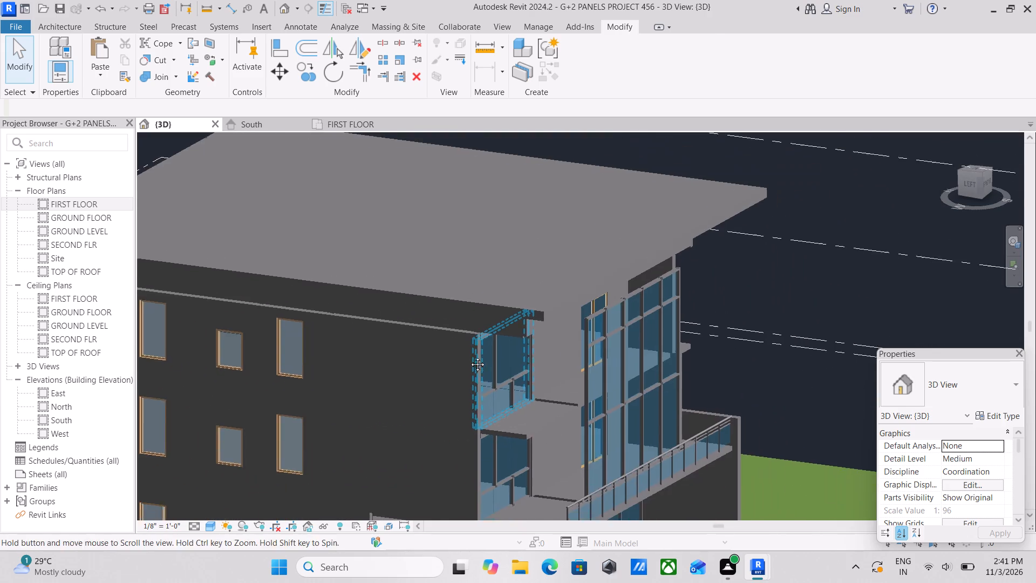
# Examine the front parapet's corner end under the roof, the corner and front storefronts, and the projecting slabs from the left and front.
pyautogui.moveTo(469, 356); pyautogui.dragTo(466, 352, button='middle')
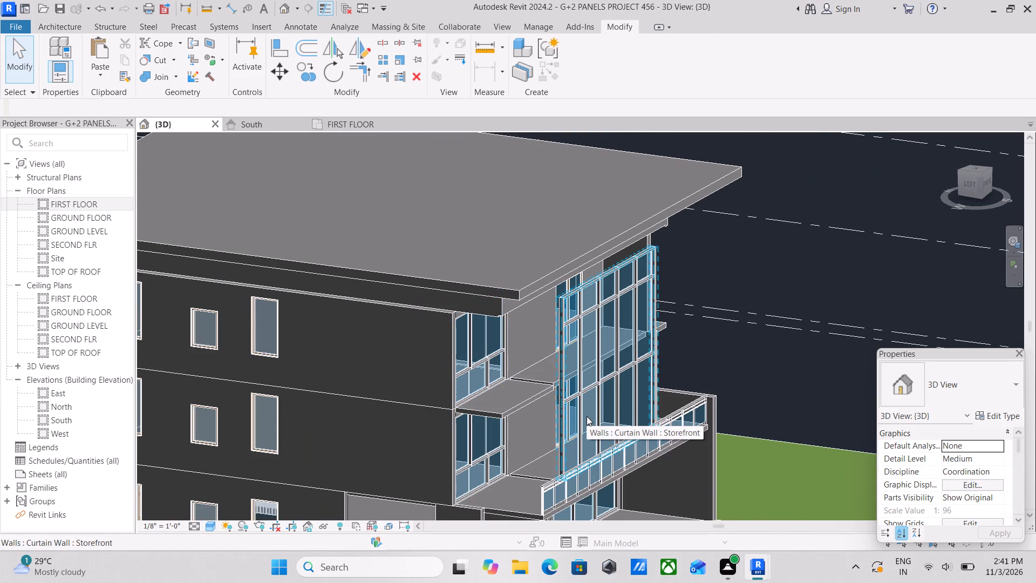
pyautogui.scroll(-2, 638, 448)
pyautogui.moveTo(633, 444); pyautogui.dragTo(619, 413, button='middle')
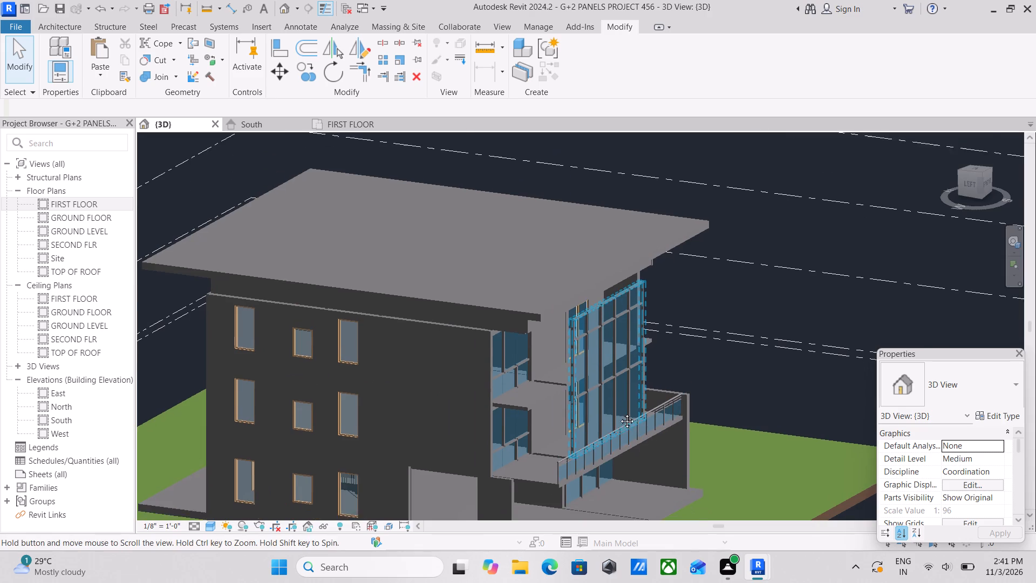
pyautogui.moveTo(619, 413); pyautogui.dragTo(617, 409, button='middle')
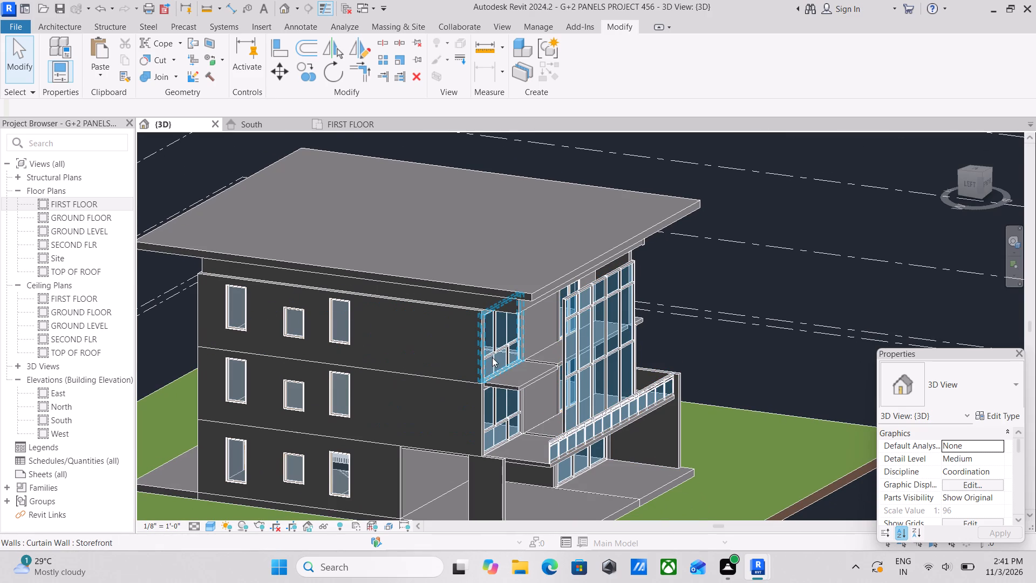
pyautogui.keyDown('shift'); pyautogui.moveTo(512, 367); pyautogui.dragTo(440, 359, button='middle'); pyautogui.keyUp('shift')
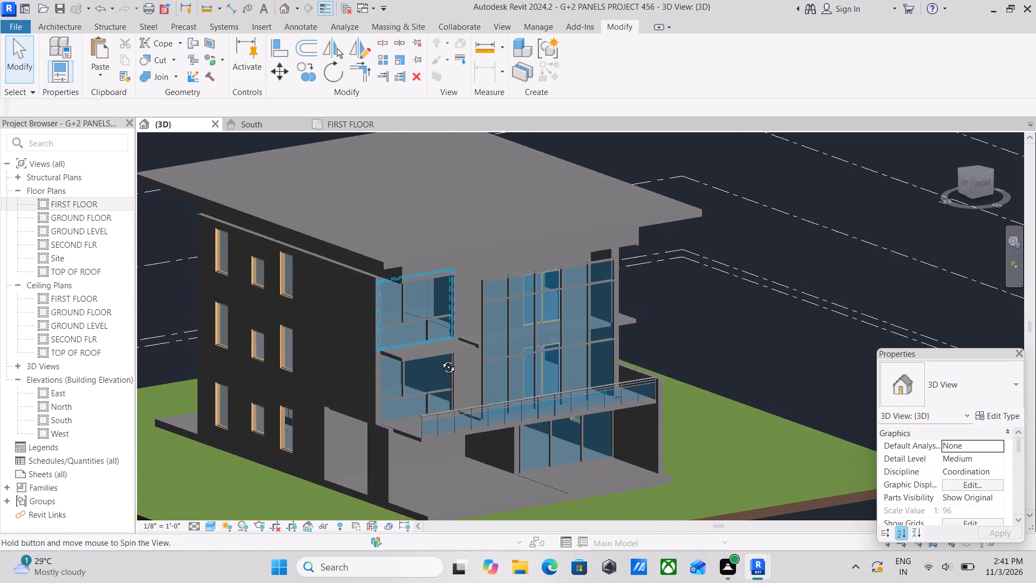
pyautogui.keyDown('shift'); pyautogui.moveTo(440, 359); pyautogui.dragTo(425, 354, button='middle'); pyautogui.keyUp('shift')
pyautogui.scroll(6, 391, 277)
pyautogui.scroll(3, 349, 232)
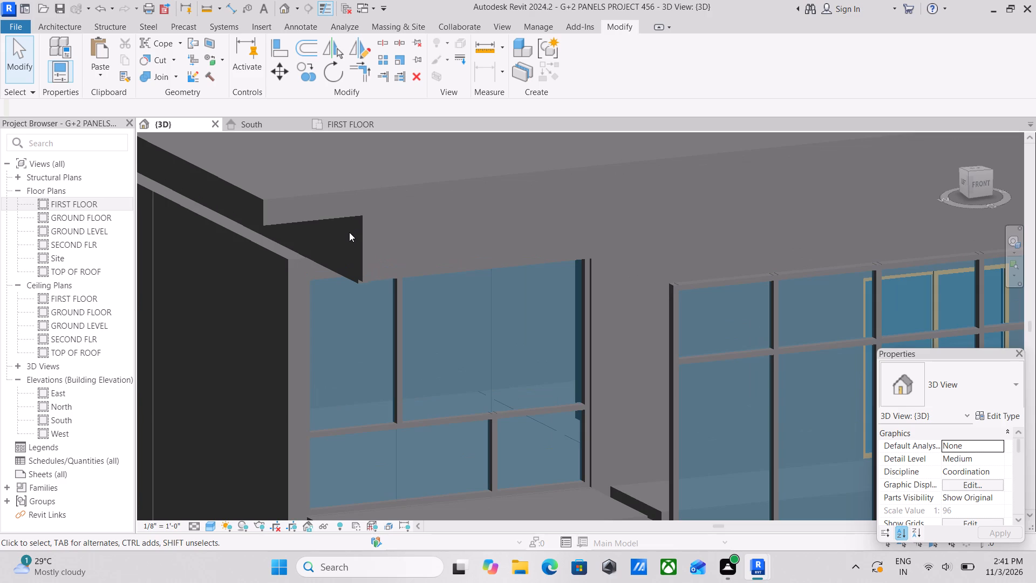
pyautogui.scroll(-1, 400, 261)
pyautogui.moveTo(400, 260); pyautogui.dragTo(394, 235, button='middle')
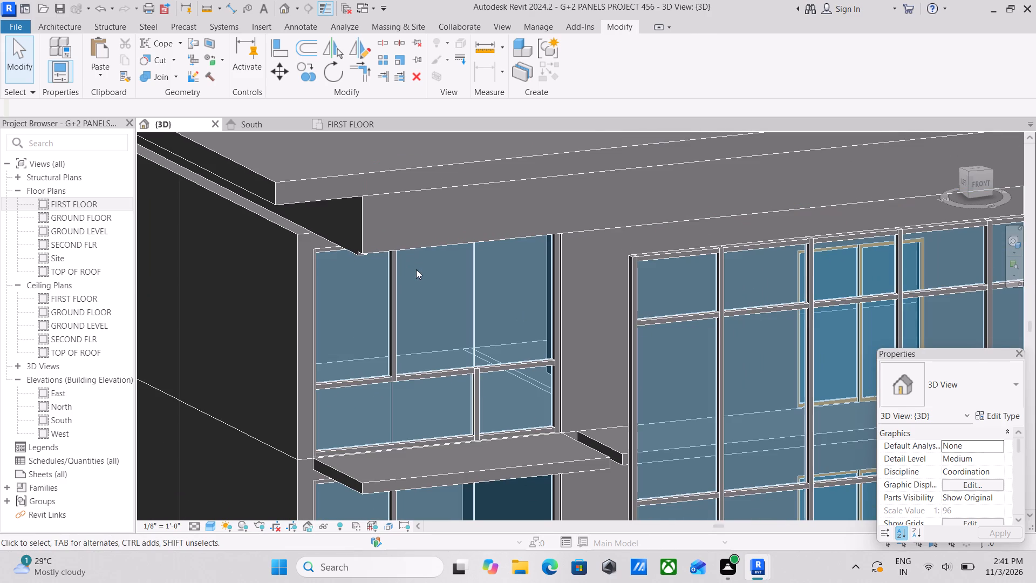
pyautogui.scroll(-1, 417, 269)
pyautogui.moveTo(414, 267); pyautogui.dragTo(401, 263, button='middle')
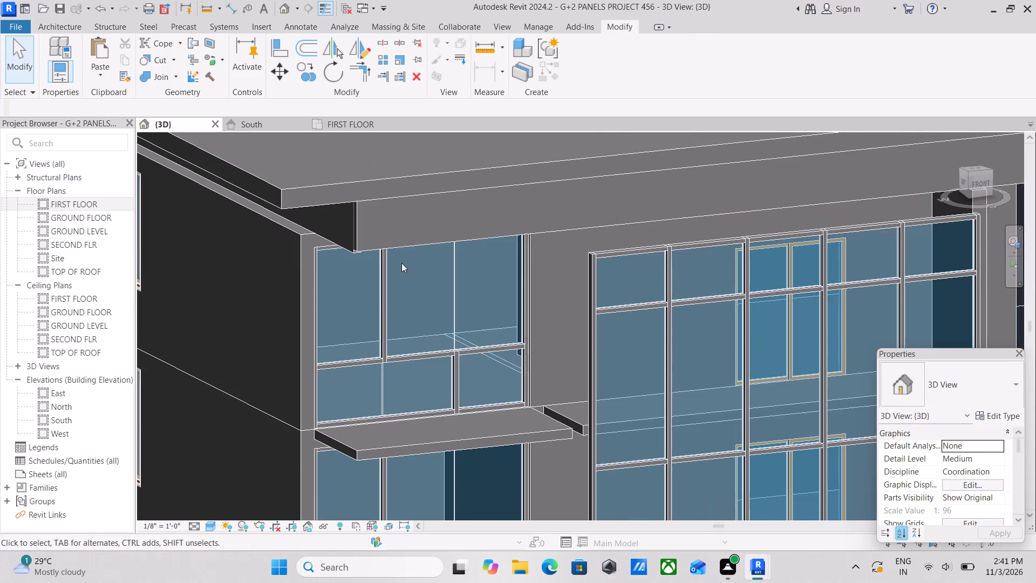
pyautogui.scroll(-2, 408, 263)
pyautogui.moveTo(408, 263); pyautogui.dragTo(516, 251, button='middle')
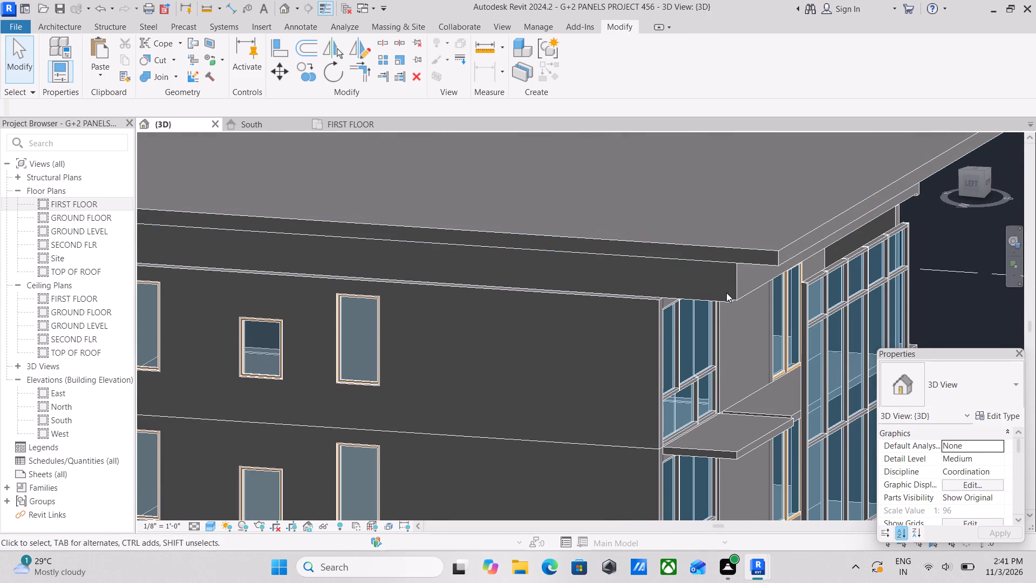
pyautogui.moveTo(717, 292); pyautogui.dragTo(694, 236, button='middle')
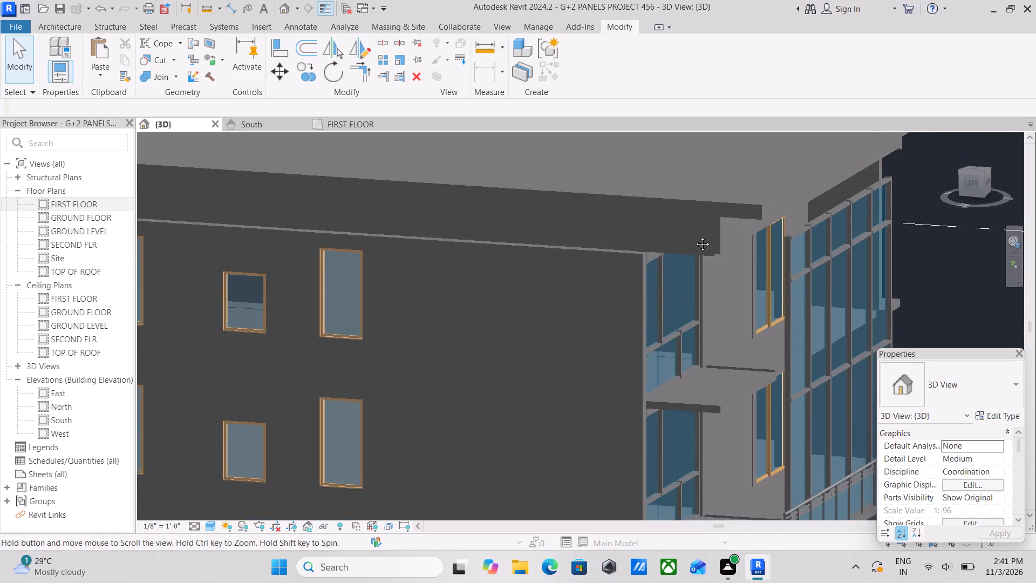
pyautogui.moveTo(694, 236); pyautogui.dragTo(694, 234, button='middle')
pyautogui.scroll(-1, 715, 296)
pyautogui.keyDown('shift'); pyautogui.moveTo(712, 295); pyautogui.dragTo(708, 294, button='middle'); pyautogui.keyUp('shift')
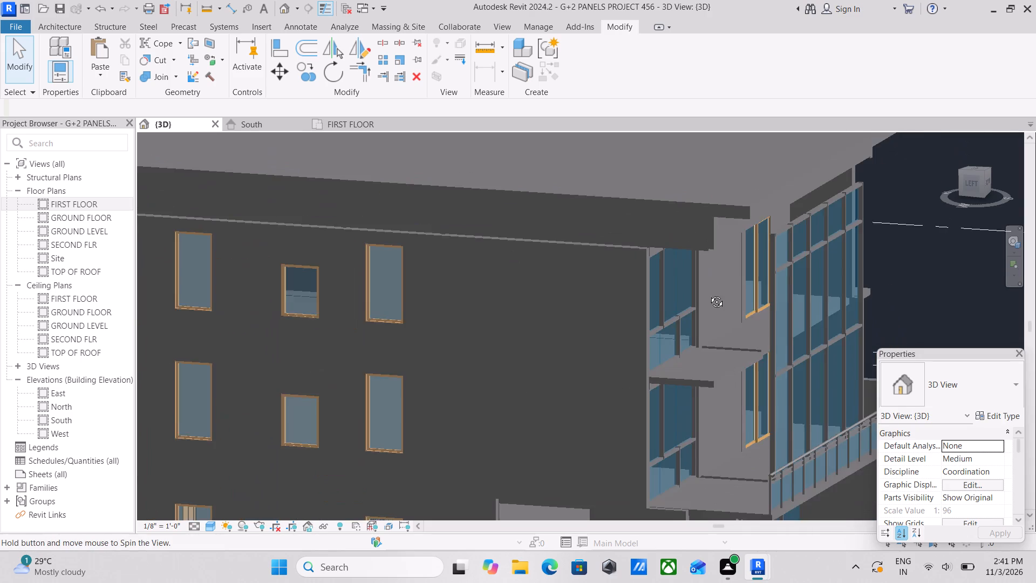
pyautogui.keyDown('shift'); pyautogui.moveTo(708, 294); pyautogui.dragTo(641, 294, button='middle'); pyautogui.keyUp('shift')
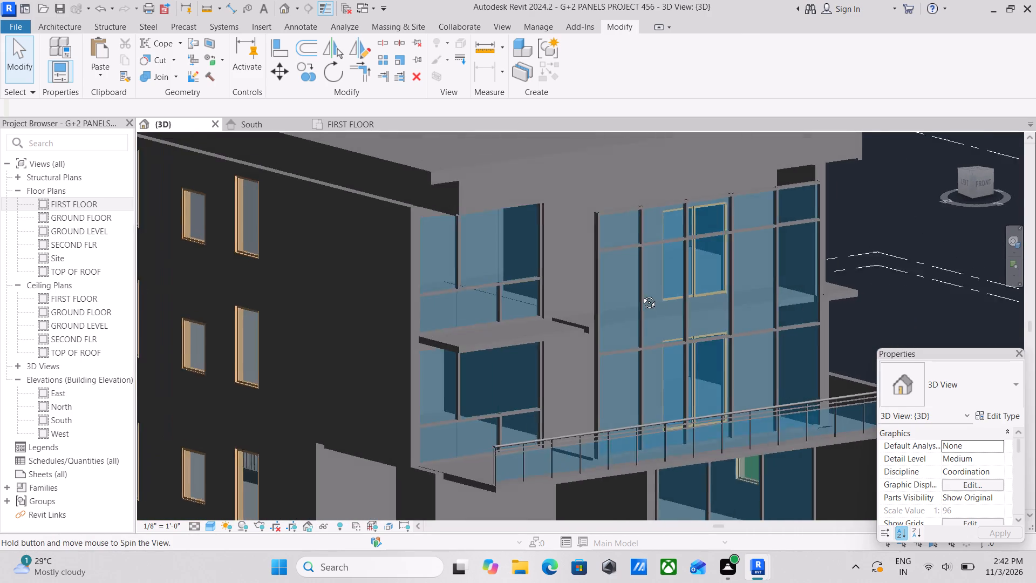
pyautogui.keyDown('shift'); pyautogui.moveTo(641, 294); pyautogui.dragTo(654, 296, button='middle'); pyautogui.keyUp('shift')
pyautogui.moveTo(599, 334); pyautogui.dragTo(604, 345, button='middle')
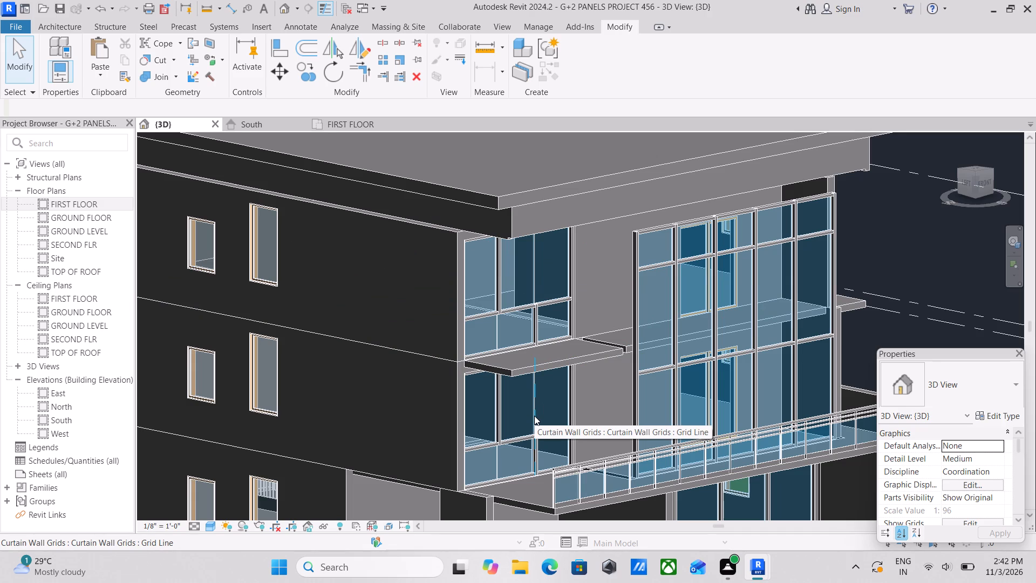
# Inspect the second-floor MARBLE FLOORING 6" slab that projects at the front corner, and return to the whole building with nothing selected.
pyautogui.click(523, 365)
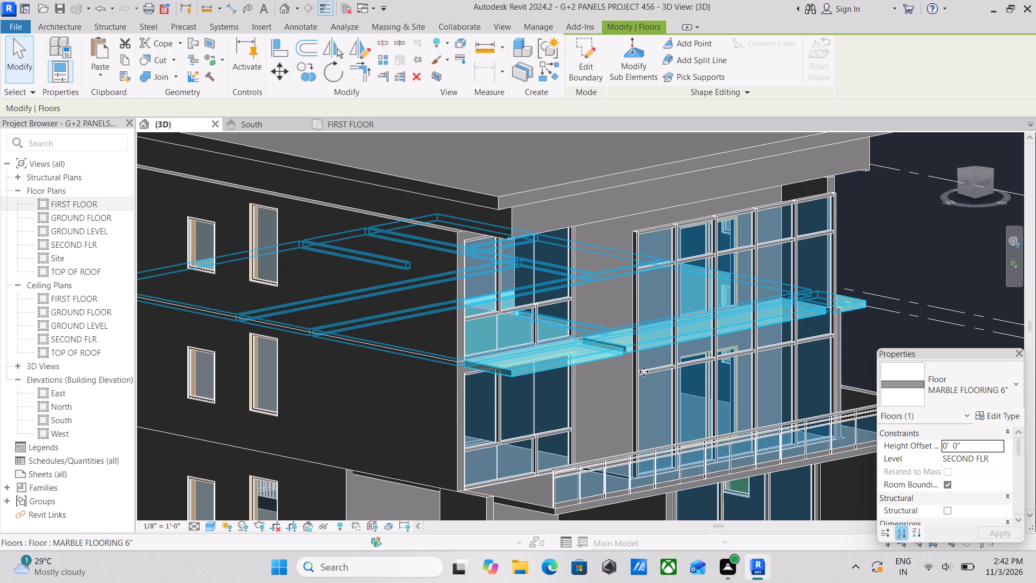
pyautogui.scroll(-4, 652, 372)
pyautogui.press('Escape')
pyautogui.scroll(-3, 571, 335)
pyautogui.press('Escape')
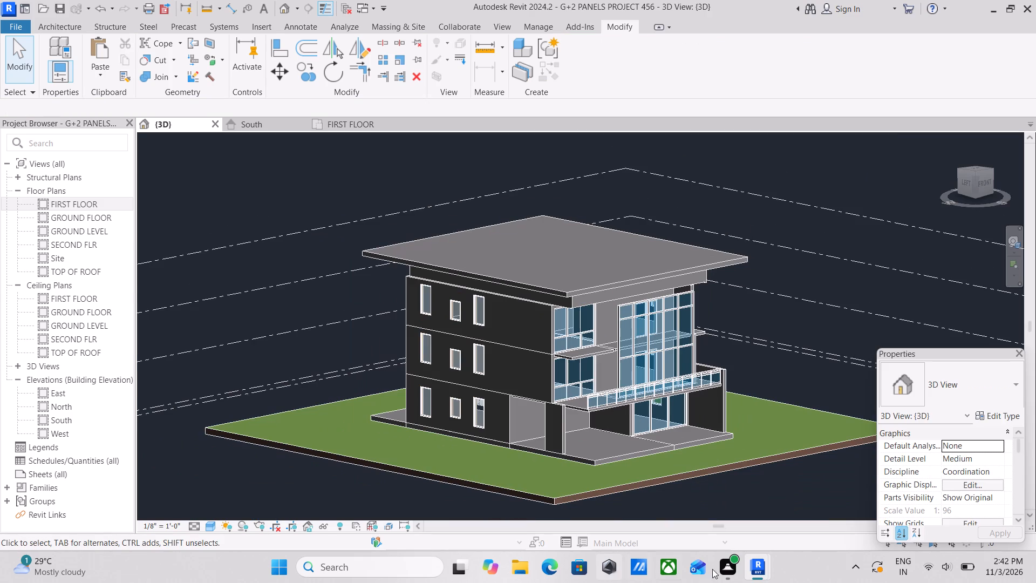
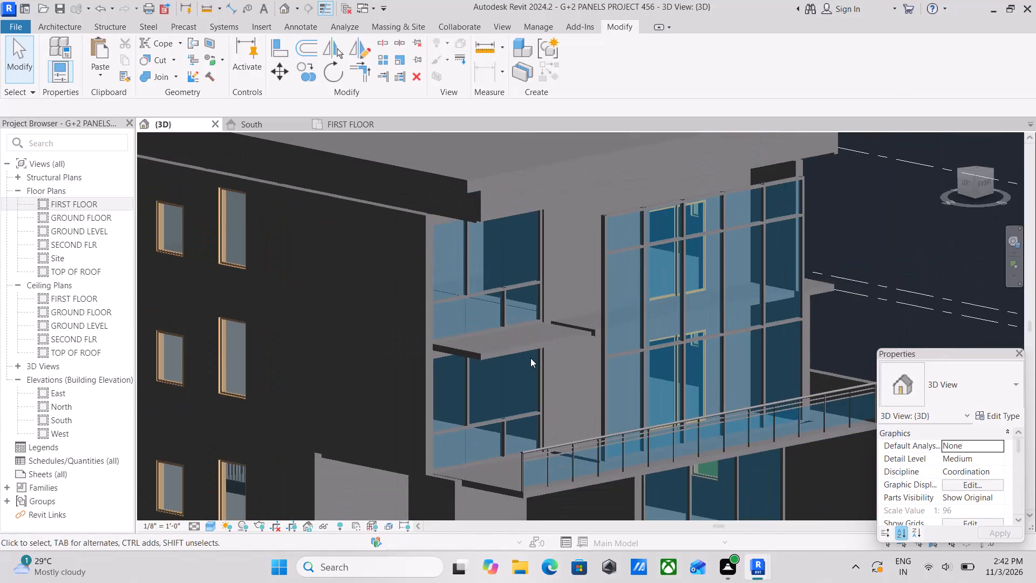
# Examine the building's side walls, front curtain walls, balconies and projecting slabs from several angles.
pyautogui.scroll(-2, 529, 361)
pyautogui.keyDown('shift'); pyautogui.moveTo(529, 361); pyautogui.dragTo(609, 356, button='middle'); pyautogui.keyUp('shift')
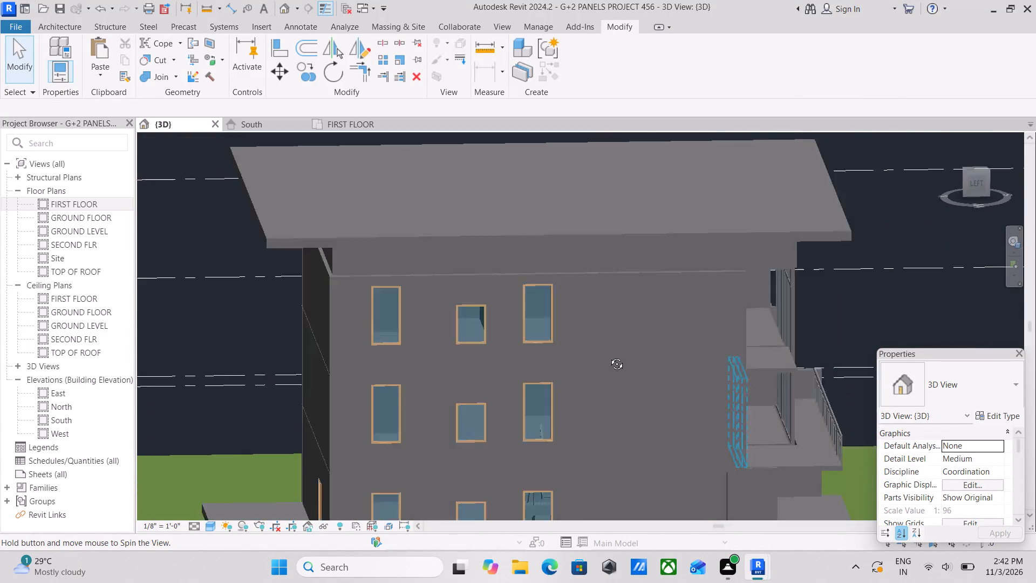
pyautogui.keyDown('shift'); pyautogui.moveTo(609, 356); pyautogui.dragTo(312, 364, button='middle'); pyautogui.keyUp('shift')
pyautogui.keyDown('shift'); pyautogui.moveTo(650, 345); pyautogui.dragTo(565, 329, button='middle'); pyautogui.keyUp('shift')
pyautogui.scroll(-1, 635, 362)
pyautogui.moveTo(626, 358); pyautogui.dragTo(433, 327, button='middle')
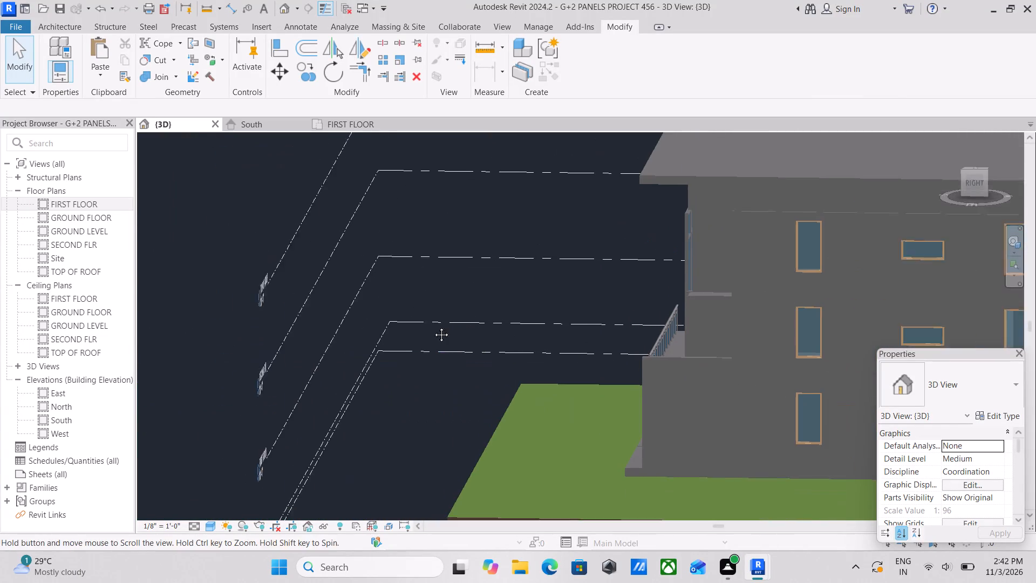
pyautogui.moveTo(433, 327); pyautogui.dragTo(379, 326, button='middle')
pyautogui.scroll(2, 692, 371)
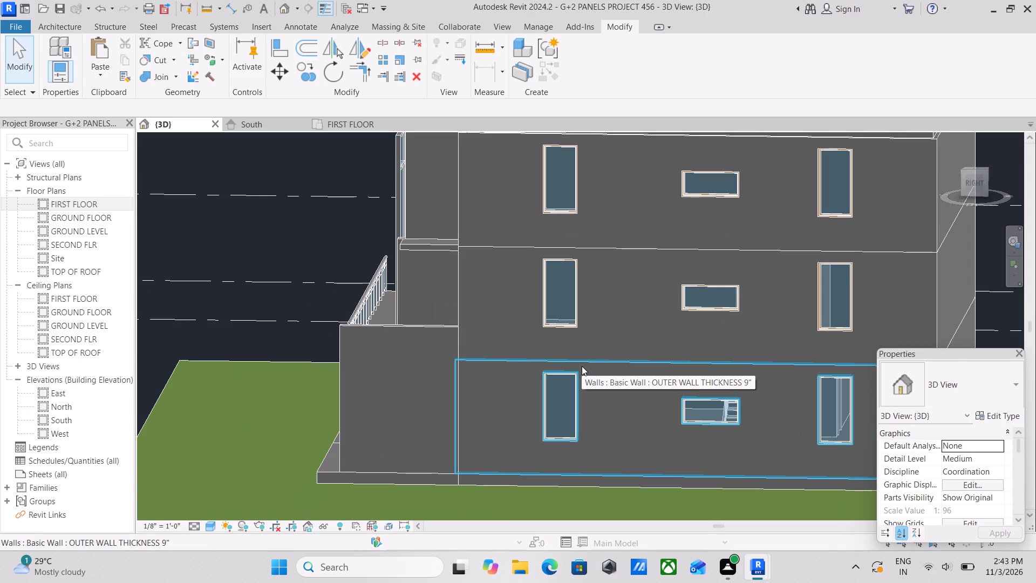
pyautogui.scroll(-1, 614, 396)
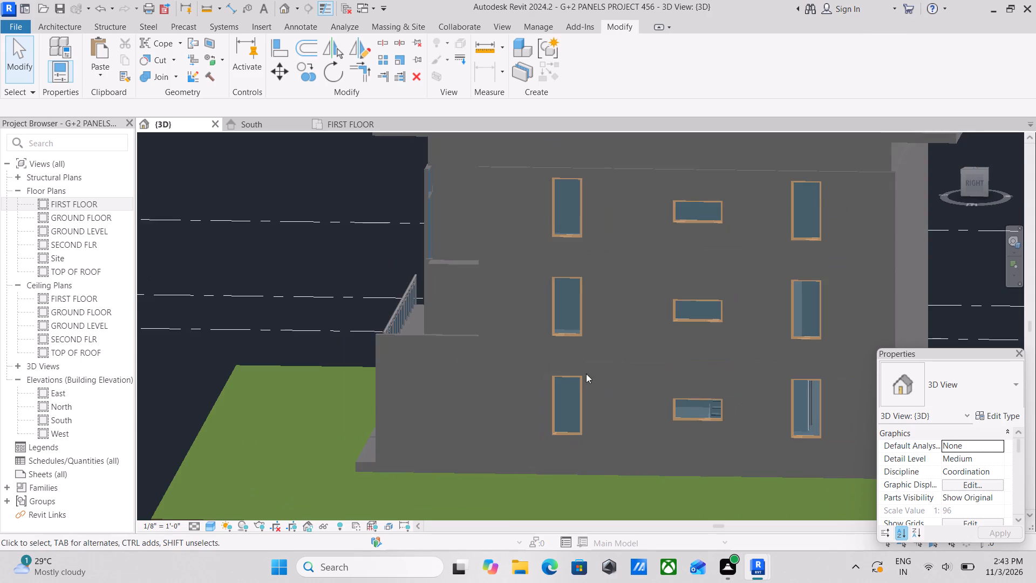
pyautogui.keyDown('shift'); pyautogui.moveTo(505, 340); pyautogui.dragTo(710, 341, button='middle'); pyautogui.keyUp('shift')
pyautogui.keyDown('shift'); pyautogui.moveTo(369, 333); pyautogui.dragTo(462, 363, button='middle'); pyautogui.keyUp('shift')
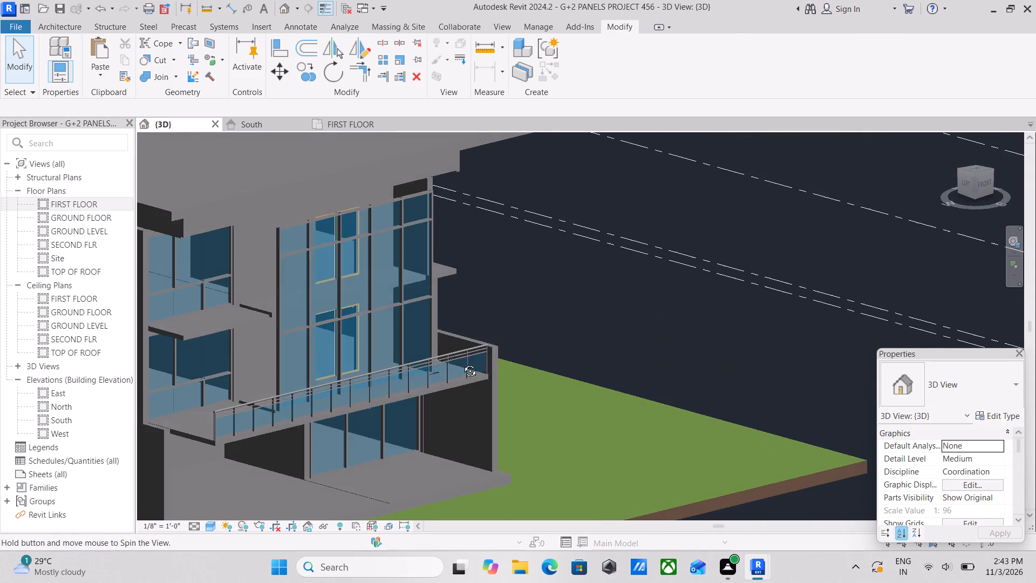
pyautogui.keyDown('shift'); pyautogui.moveTo(462, 363); pyautogui.dragTo(461, 363, button='middle'); pyautogui.keyUp('shift')
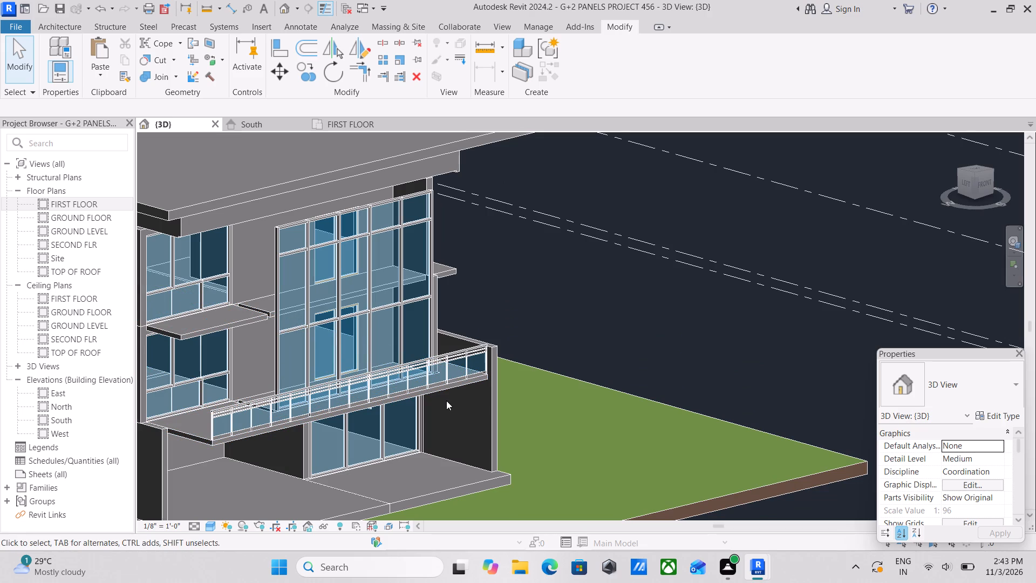
pyautogui.scroll(1, 122, 340)
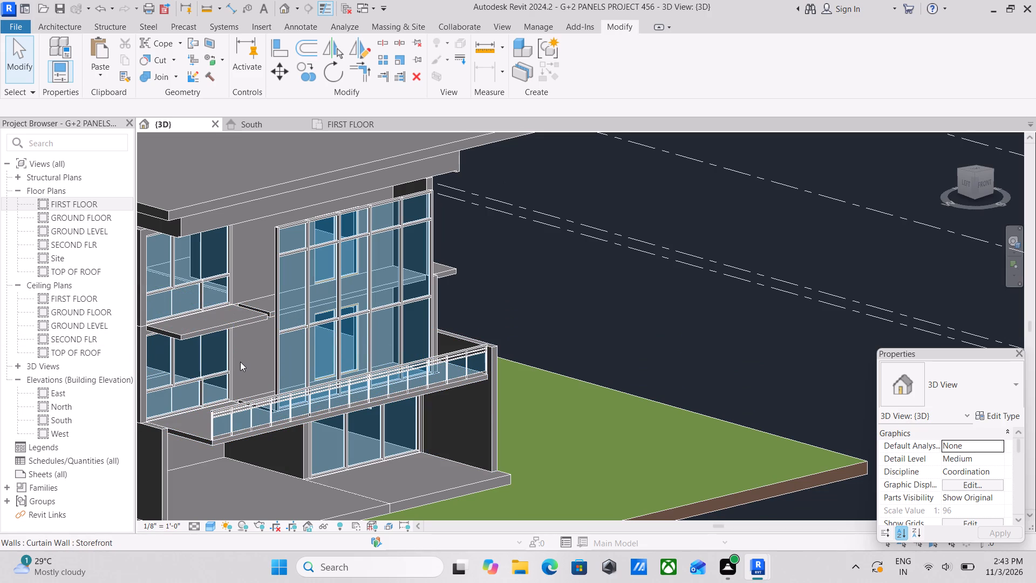
pyautogui.moveTo(247, 360); pyautogui.dragTo(355, 397, button='middle')
pyautogui.scroll(1, 363, 400)
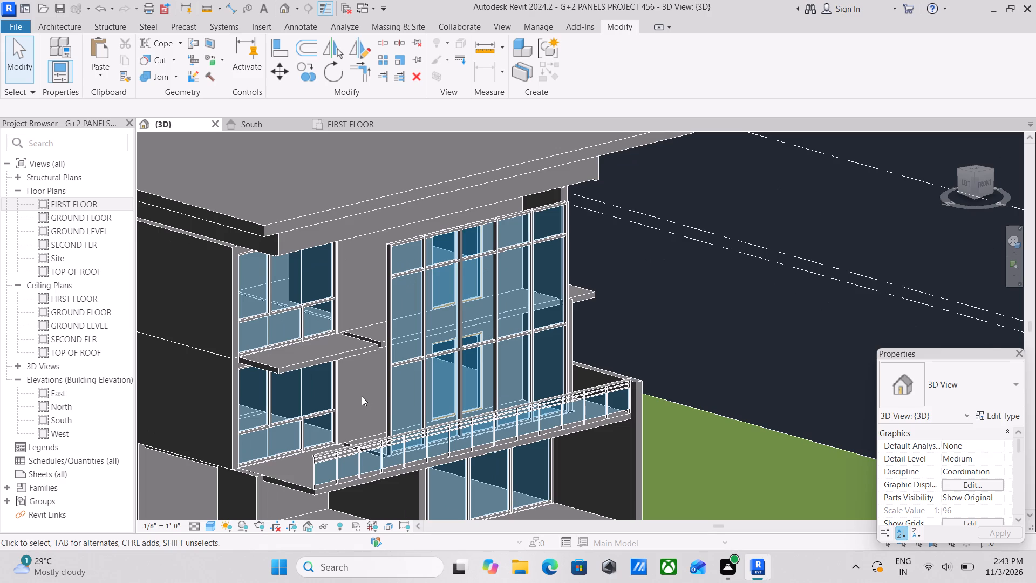
pyautogui.moveTo(359, 396); pyautogui.dragTo(327, 410, button='middle')
pyautogui.scroll(2, 336, 277)
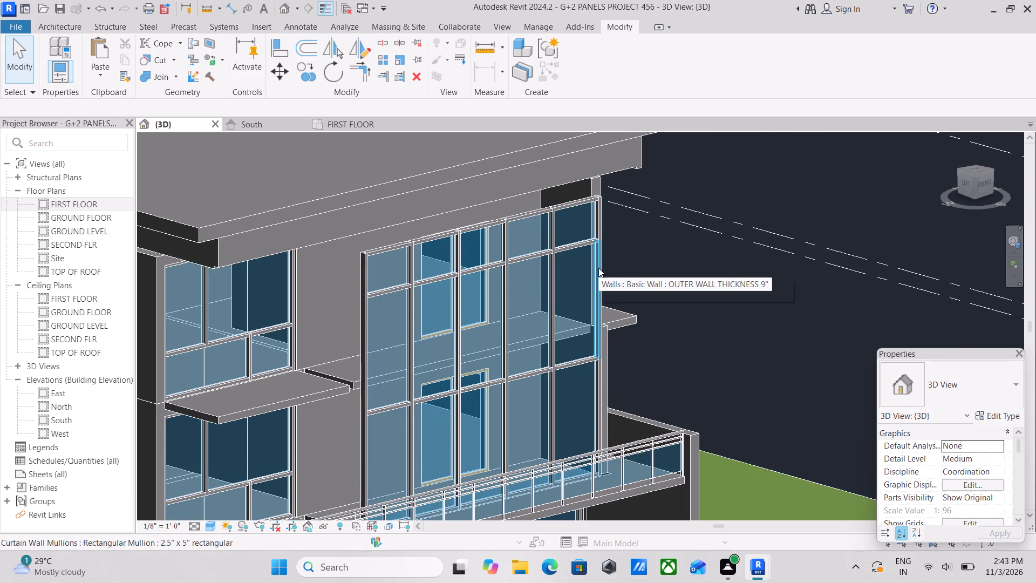
pyautogui.scroll(-1, 594, 305)
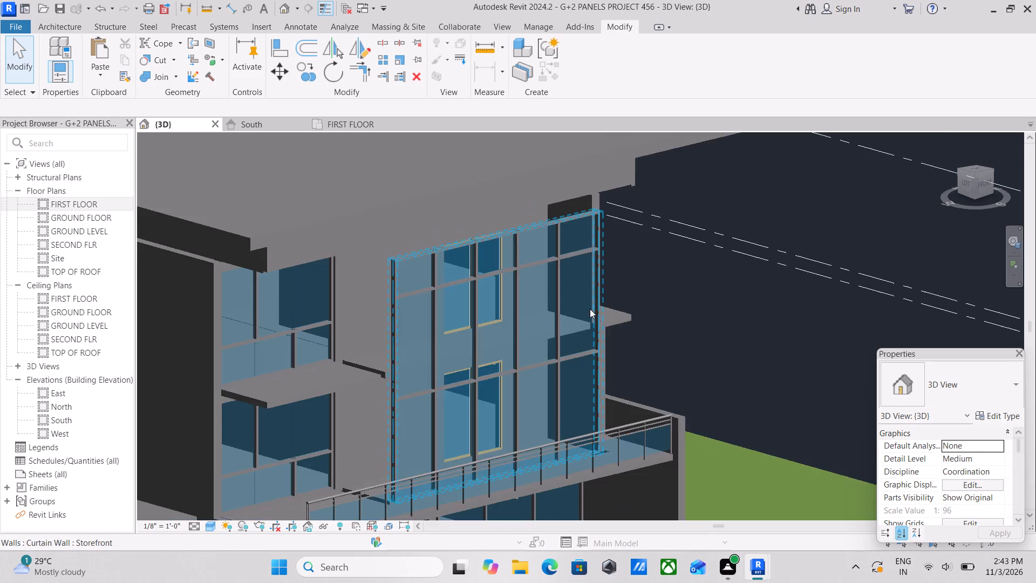
# Shorten the second-floor 9" outer wall beside the front curtain wall by pulling its free end back toward the building corner.
pyautogui.keyDown('shift'); pyautogui.moveTo(590, 309); pyautogui.dragTo(379, 297, button='middle'); pyautogui.keyUp('shift')
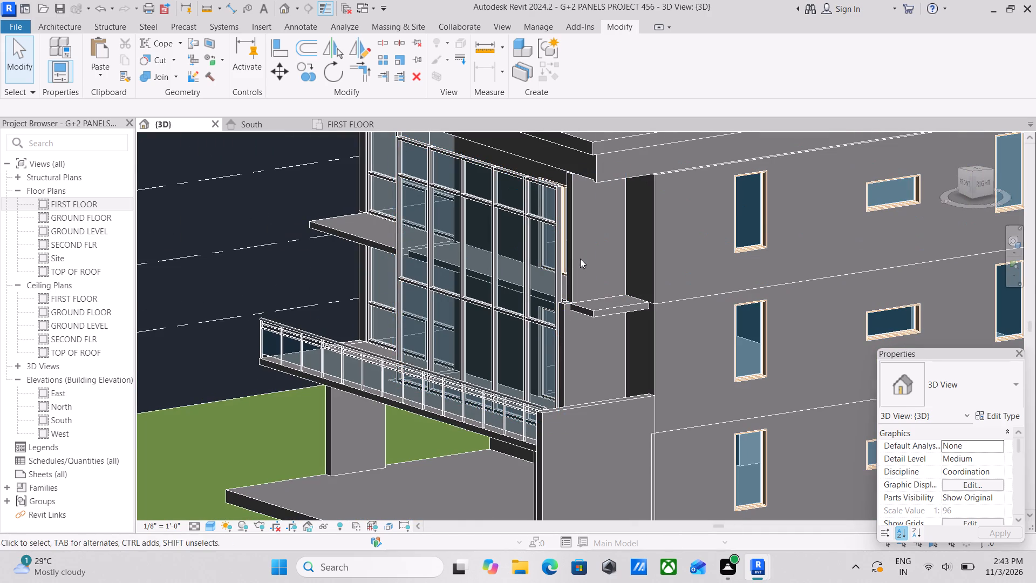
pyautogui.click(570, 259)
pyautogui.scroll(9, 564, 313)
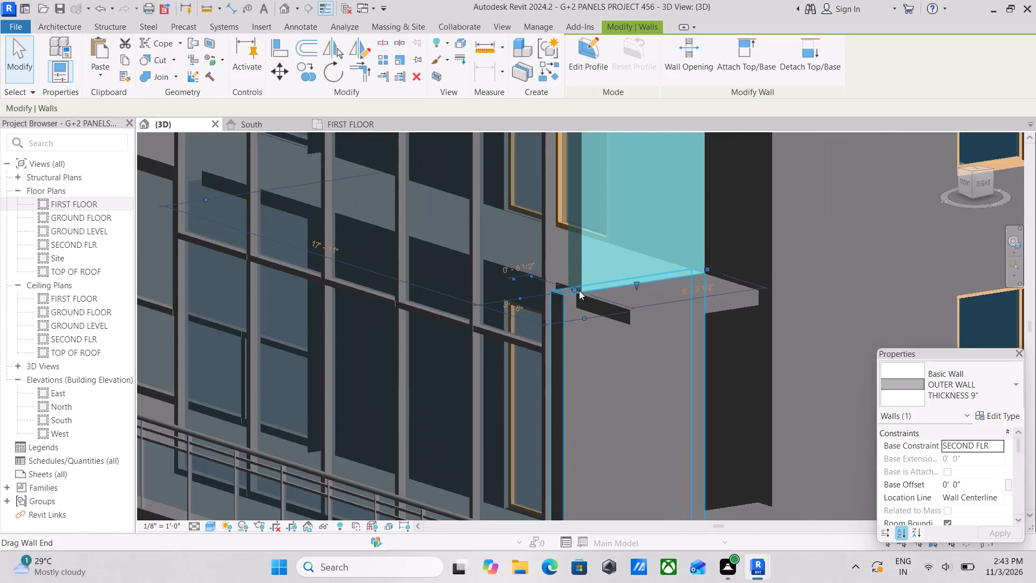
pyautogui.moveTo(577, 286); pyautogui.dragTo(626, 276)
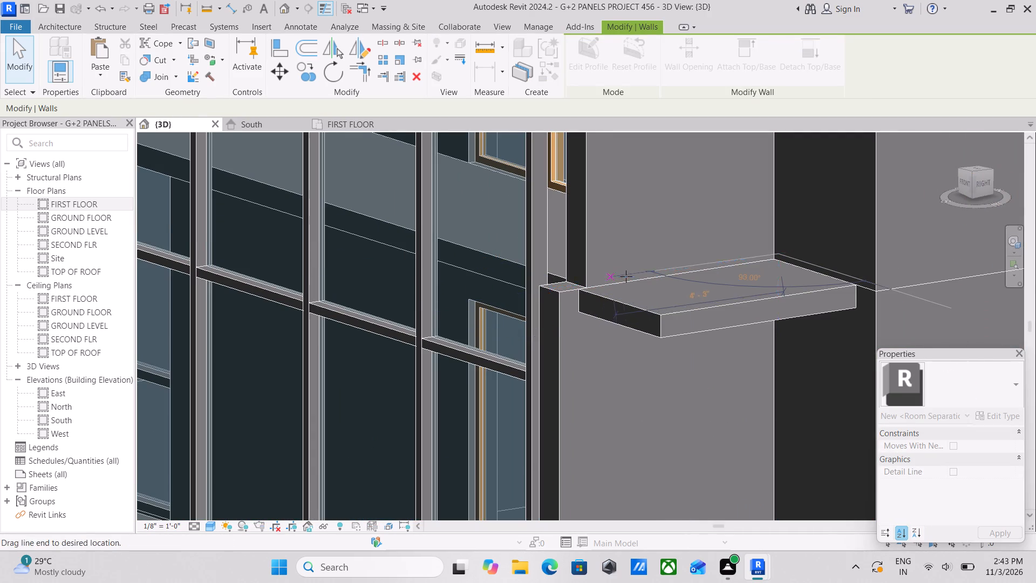
pyautogui.moveTo(626, 276); pyautogui.dragTo(659, 272)
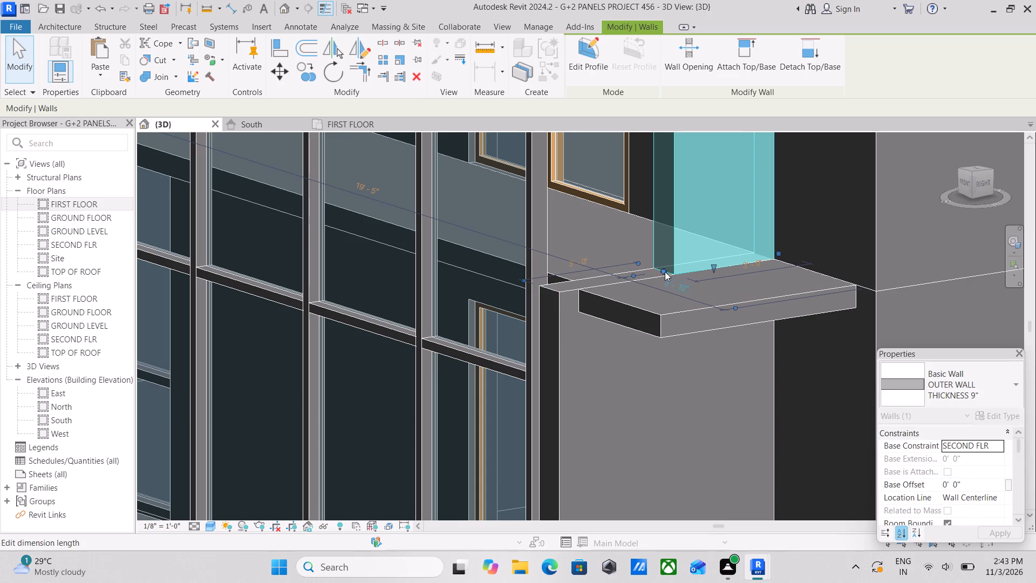
pyautogui.scroll(-4, 665, 272)
pyautogui.moveTo(662, 286); pyautogui.dragTo(658, 327, button='middle')
pyautogui.scroll(1, 658, 327)
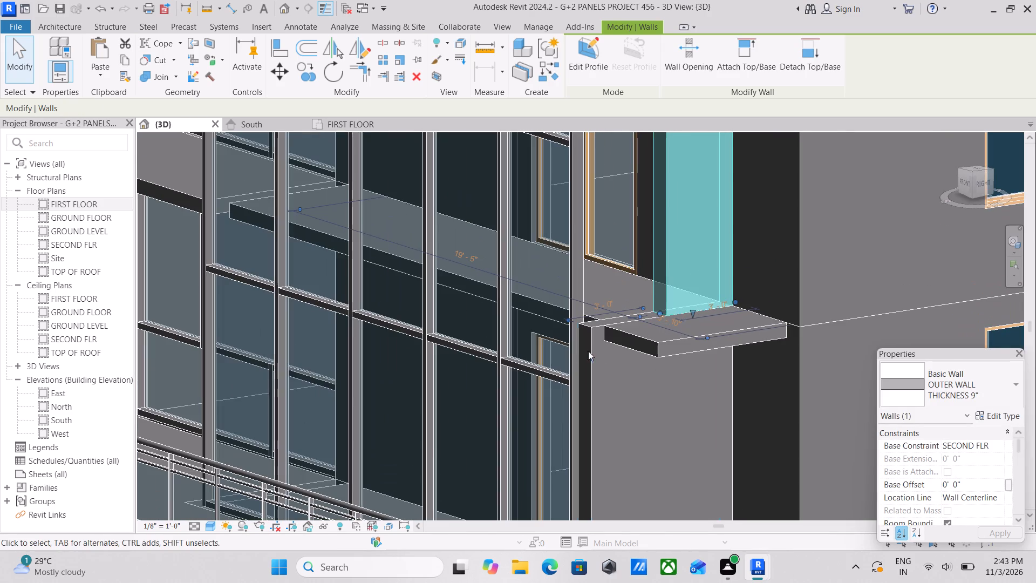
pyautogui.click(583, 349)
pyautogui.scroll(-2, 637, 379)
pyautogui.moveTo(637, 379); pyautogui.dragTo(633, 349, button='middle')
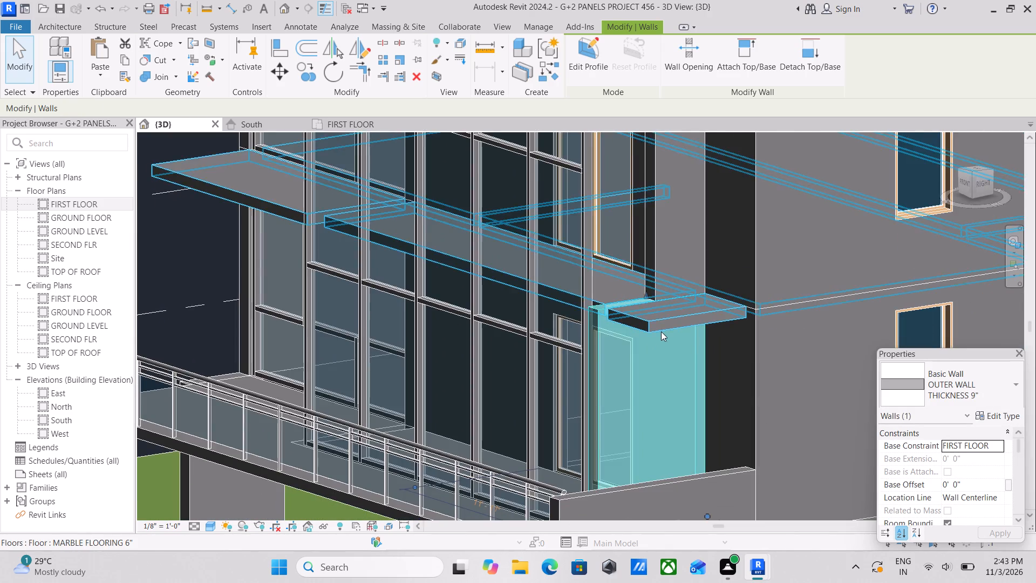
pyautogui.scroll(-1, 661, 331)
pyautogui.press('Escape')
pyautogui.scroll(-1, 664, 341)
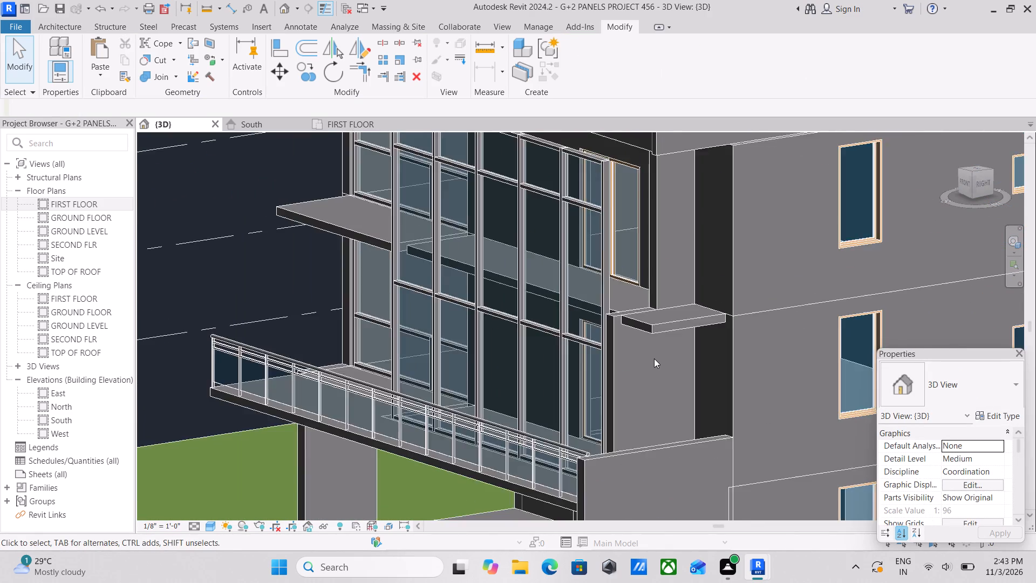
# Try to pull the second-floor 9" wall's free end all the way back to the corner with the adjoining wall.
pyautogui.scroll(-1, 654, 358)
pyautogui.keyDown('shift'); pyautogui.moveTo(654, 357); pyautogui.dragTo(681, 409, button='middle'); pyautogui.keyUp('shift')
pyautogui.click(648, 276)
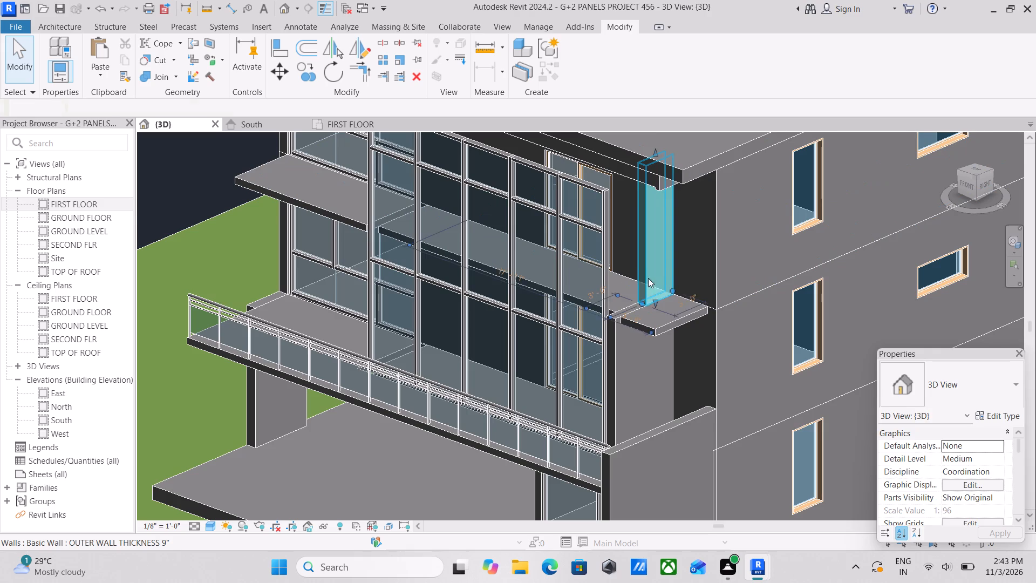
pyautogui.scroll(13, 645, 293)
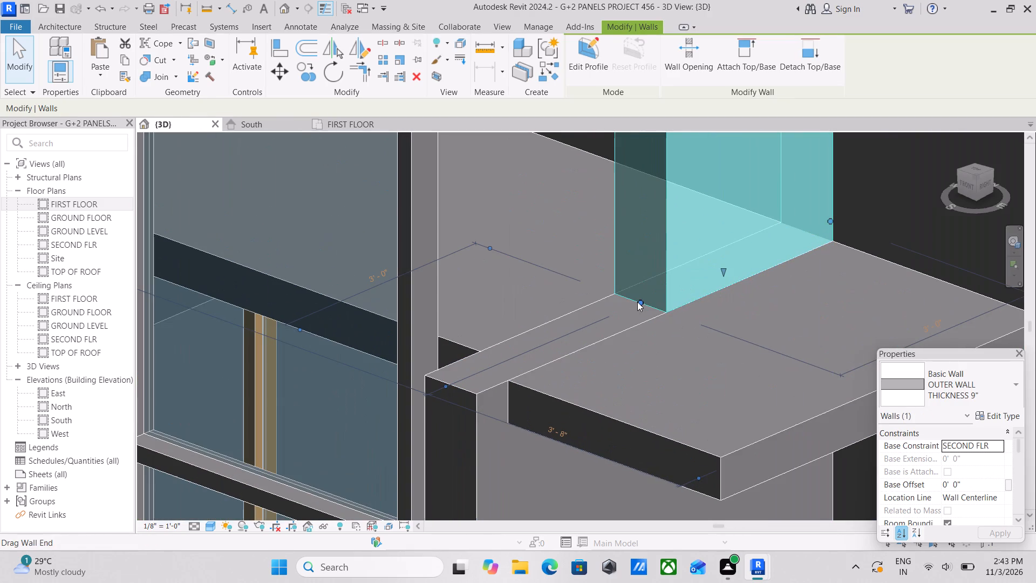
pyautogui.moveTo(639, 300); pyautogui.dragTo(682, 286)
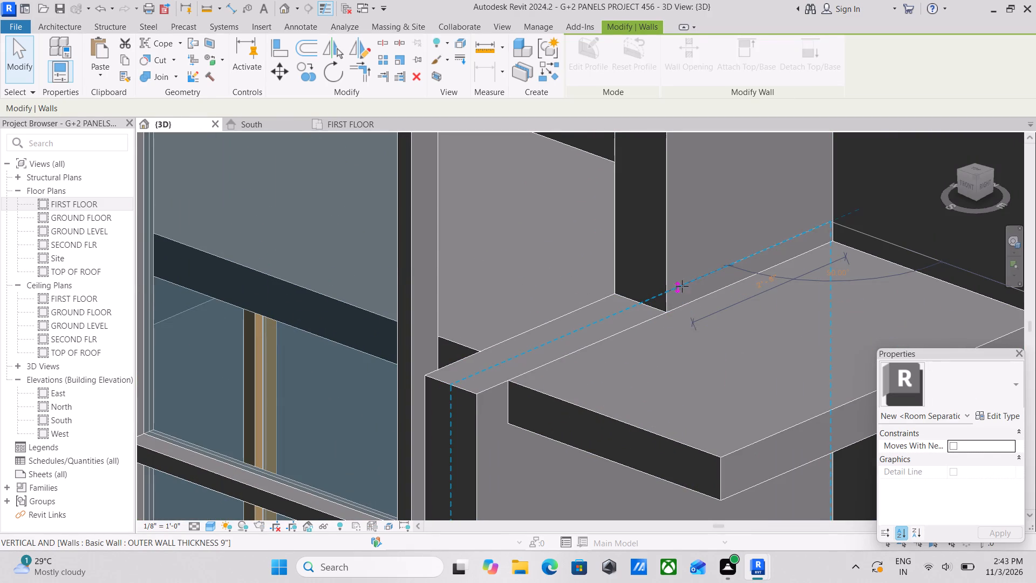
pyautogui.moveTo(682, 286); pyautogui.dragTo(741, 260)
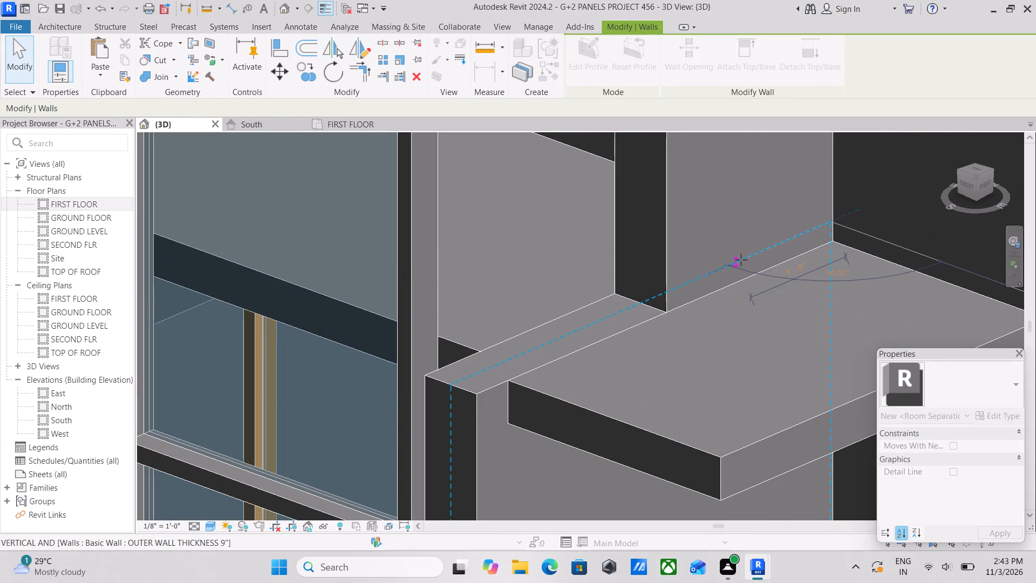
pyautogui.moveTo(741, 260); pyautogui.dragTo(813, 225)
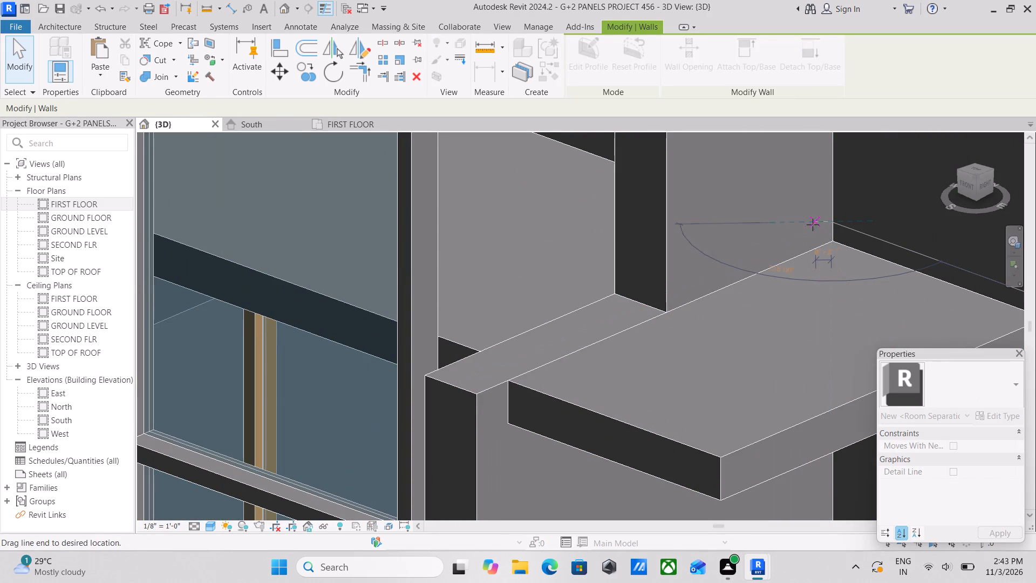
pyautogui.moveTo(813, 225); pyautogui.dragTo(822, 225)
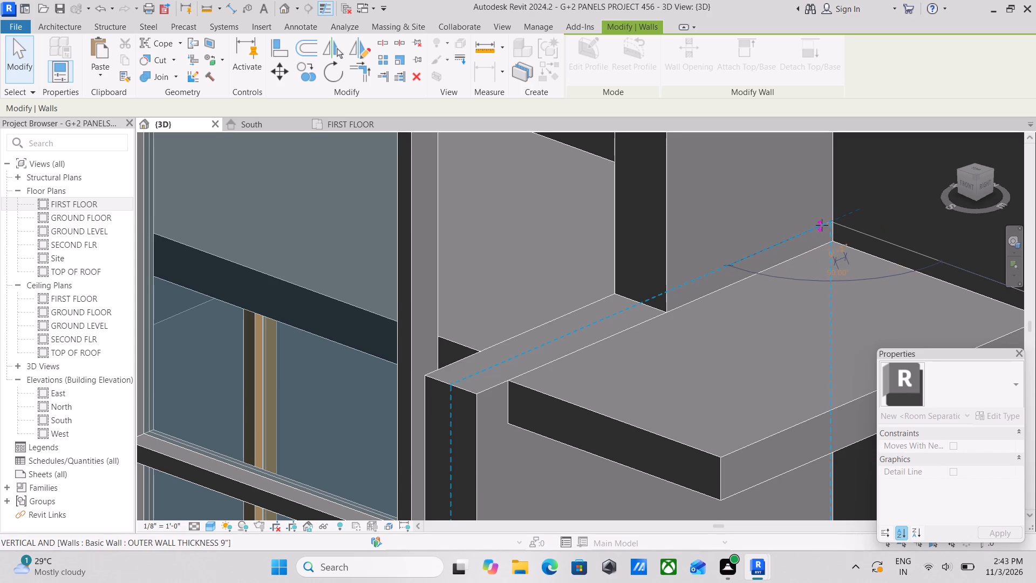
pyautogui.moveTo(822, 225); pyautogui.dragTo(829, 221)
# Shorten the second-floor 9" wall in stages to a stub about 0' 1" long at the corner, unjoining the conflicting elements.
pyautogui.scroll(-3, 725, 295)
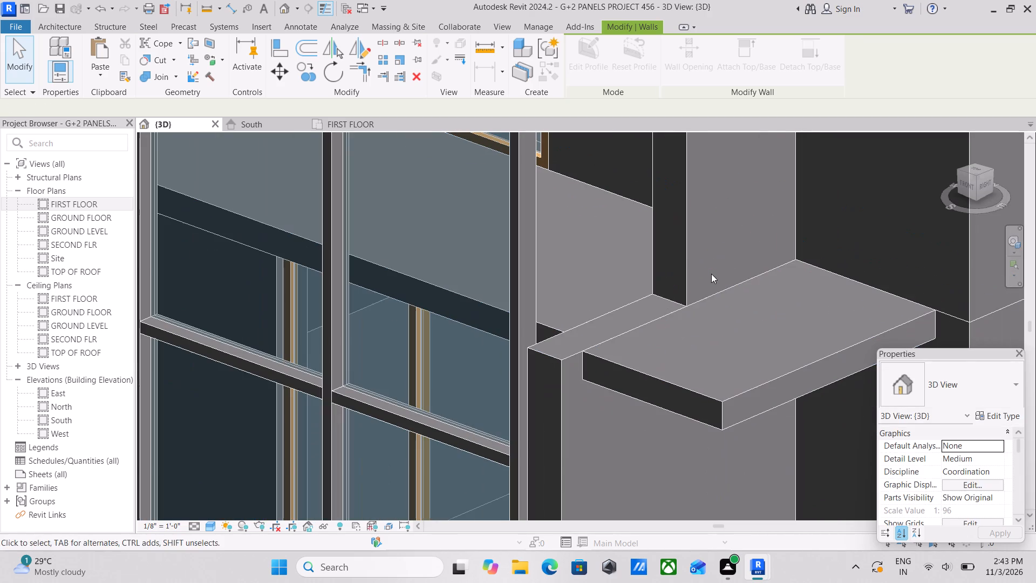
pyautogui.click(683, 259)
pyautogui.scroll(-1, 713, 276)
pyautogui.moveTo(733, 277); pyautogui.dragTo(713, 308, button='middle')
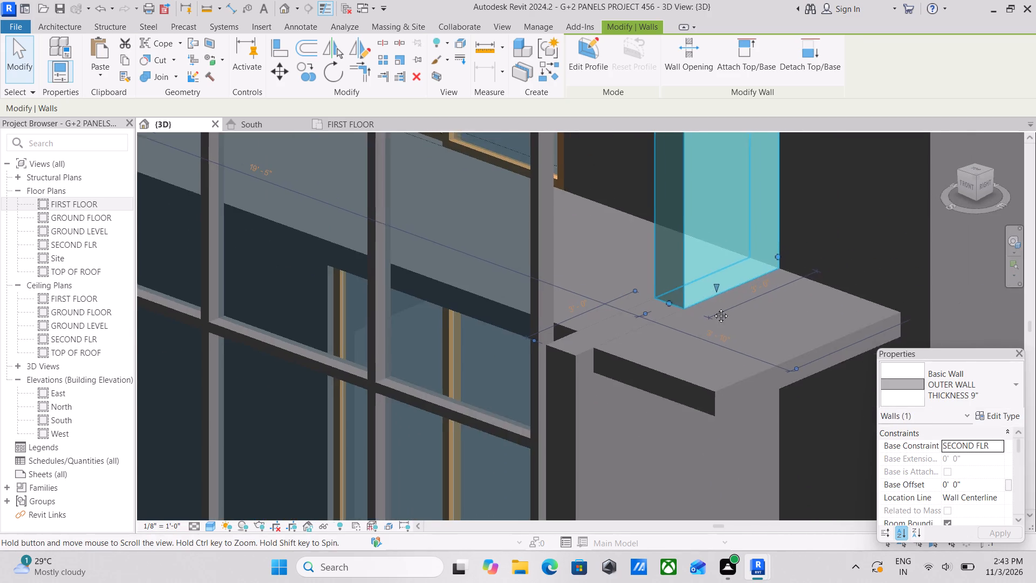
pyautogui.moveTo(713, 308); pyautogui.dragTo(694, 328, button='middle')
pyautogui.scroll(4, 622, 329)
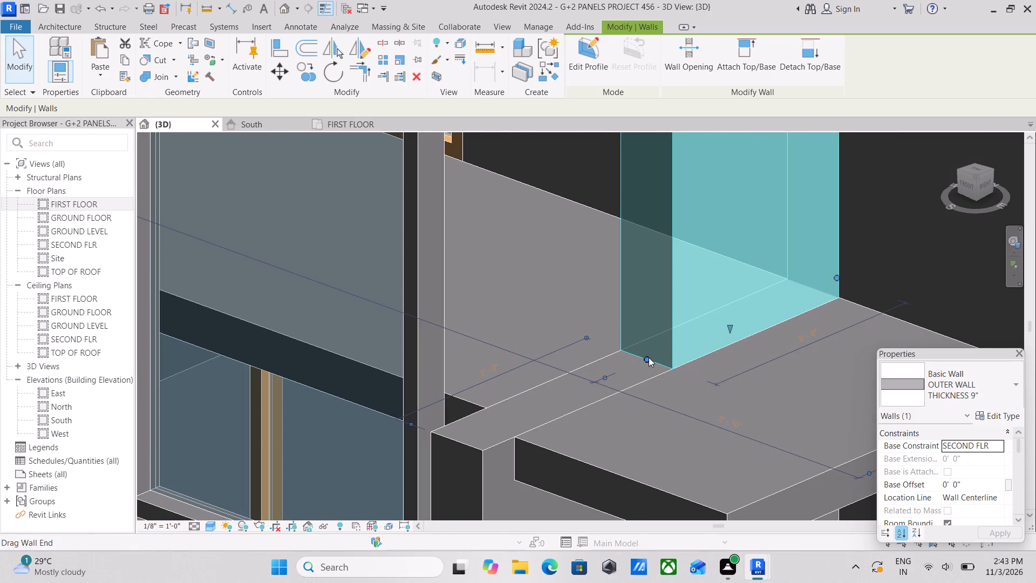
pyautogui.moveTo(649, 357); pyautogui.dragTo(721, 328)
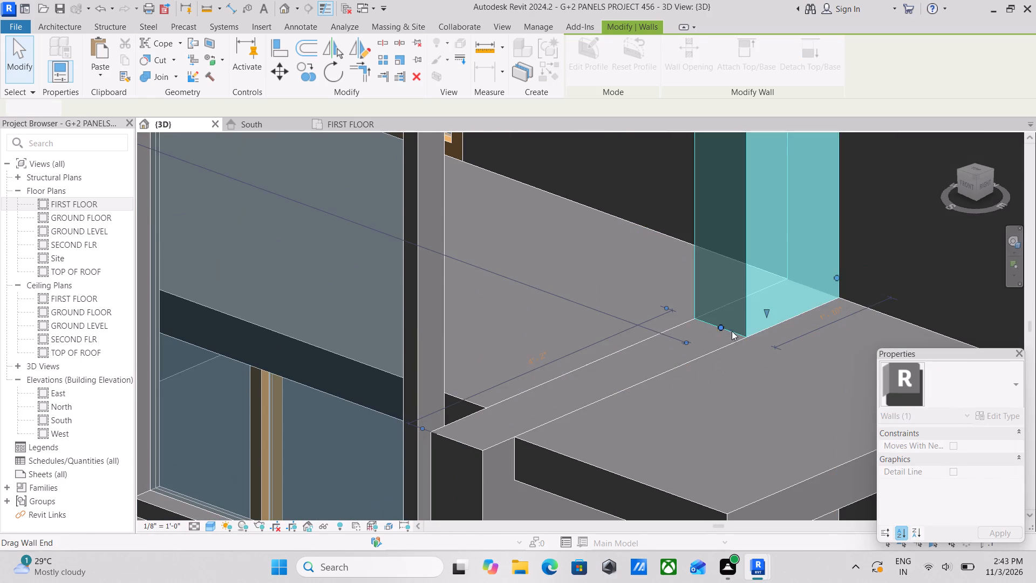
pyautogui.scroll(-1, 757, 326)
pyautogui.moveTo(753, 328); pyautogui.dragTo(627, 409, button='middle')
pyautogui.scroll(4, 619, 391)
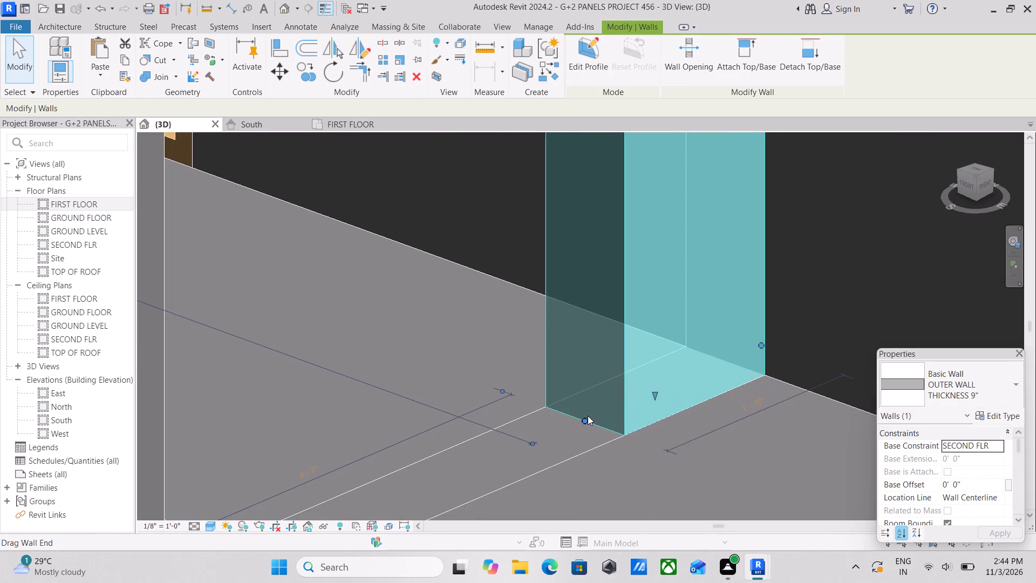
pyautogui.moveTo(583, 419); pyautogui.dragTo(694, 377)
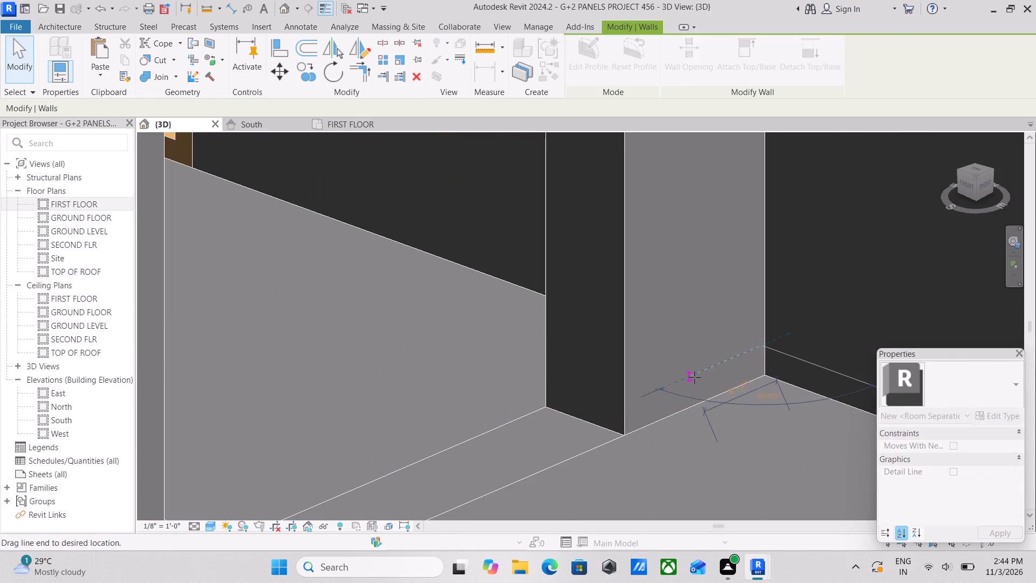
pyautogui.moveTo(694, 377); pyautogui.dragTo(739, 355)
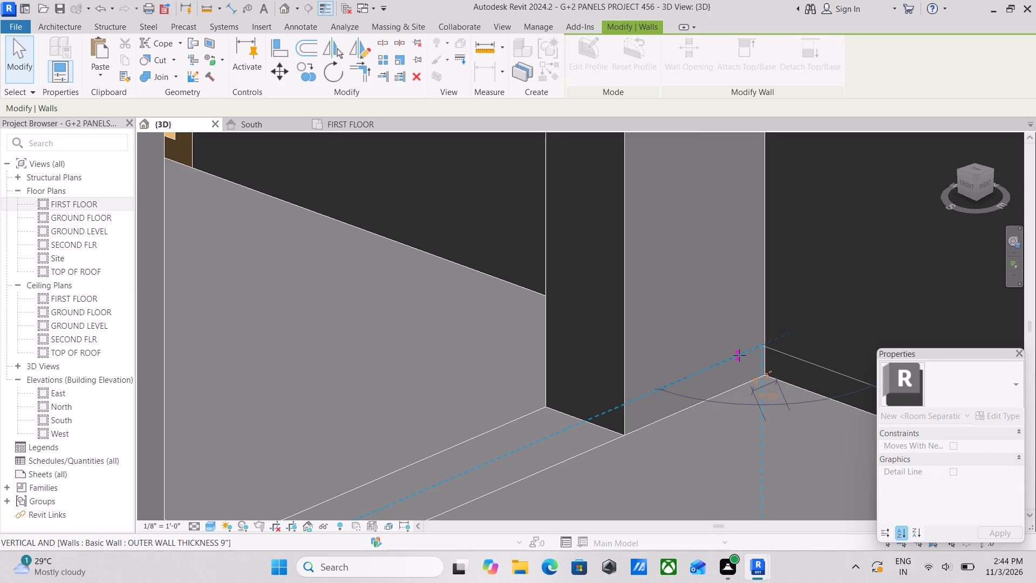
pyautogui.moveTo(739, 355); pyautogui.dragTo(758, 349)
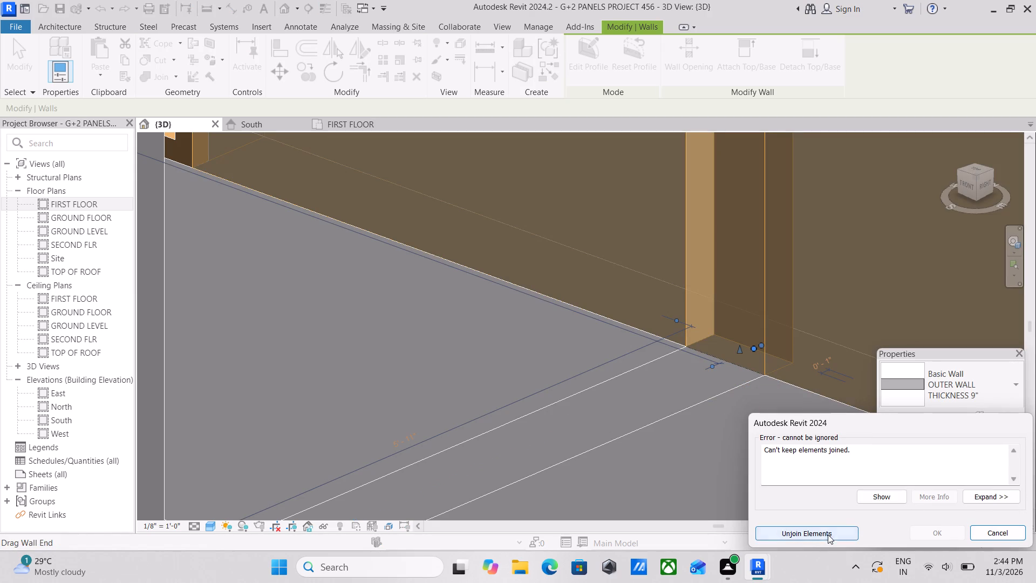
pyautogui.click(828, 534)
# Delete the first-floor 9" outer wall standing beside the end of the front curtain wall.
pyautogui.scroll(-5, 769, 358)
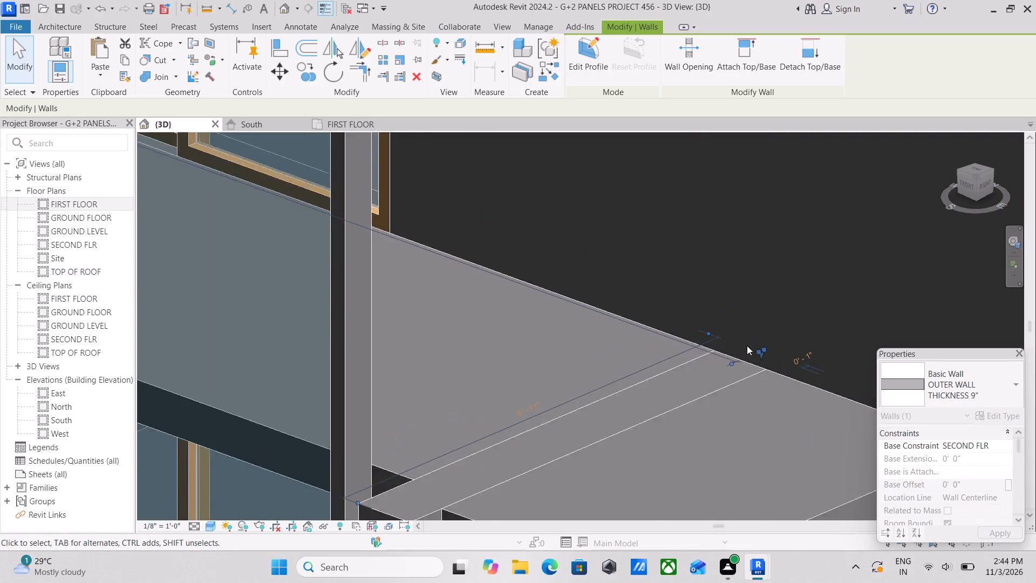
pyautogui.scroll(-9, 747, 345)
pyautogui.scroll(-4, 708, 375)
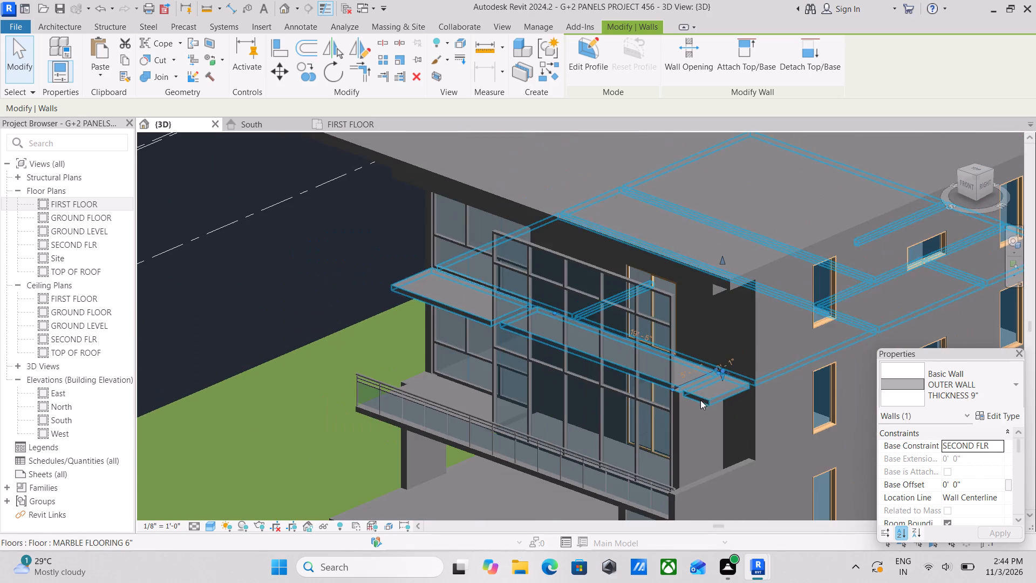
pyautogui.moveTo(689, 408); pyautogui.dragTo(686, 368, button='middle')
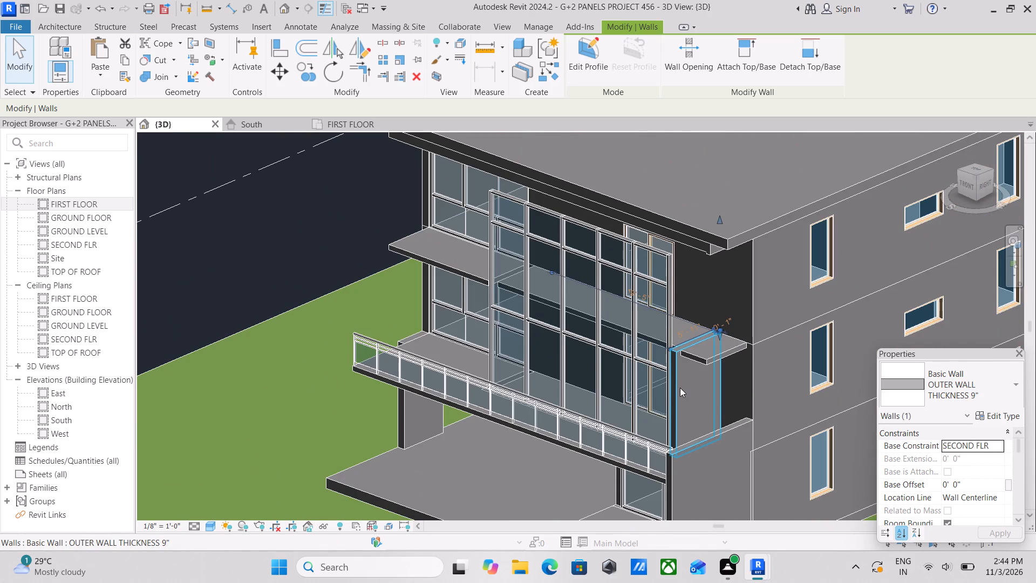
pyautogui.click(680, 388)
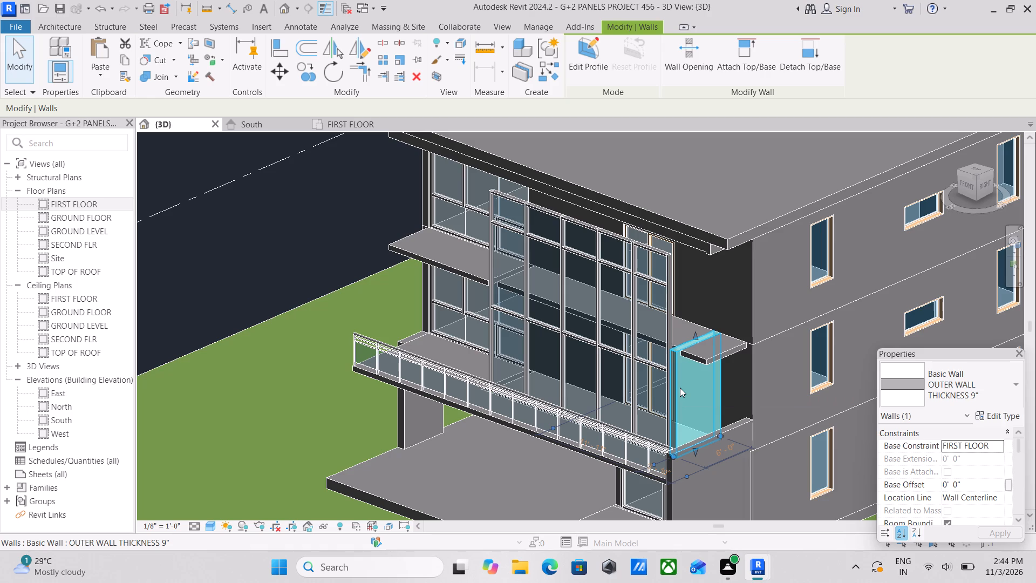
pyautogui.scroll(5, 679, 397)
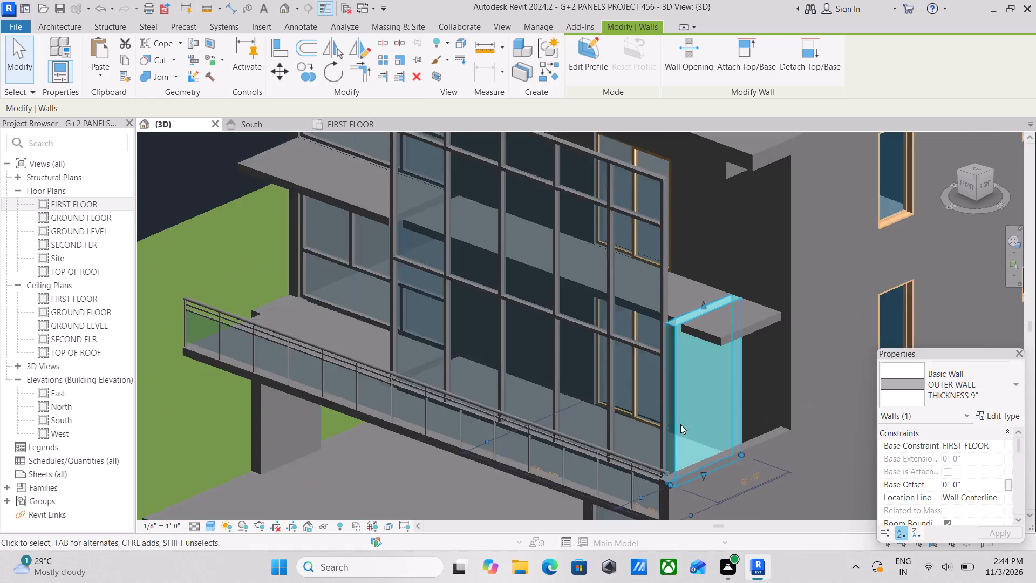
pyautogui.scroll(1, 680, 424)
pyautogui.moveTo(673, 451); pyautogui.dragTo(655, 385, button='middle')
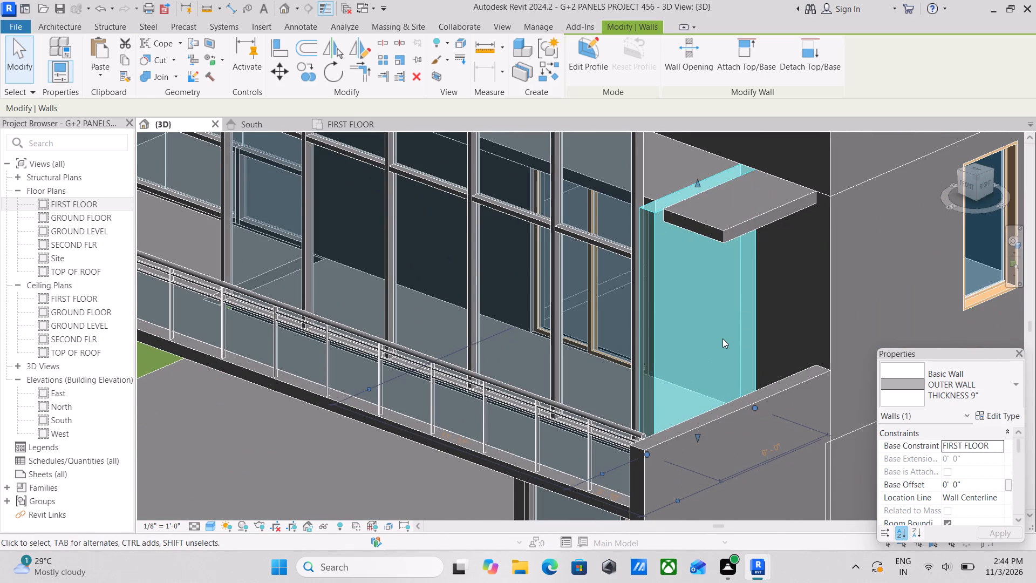
pyautogui.rightClick(723, 338)
pyautogui.click(759, 337)
# Examine the front facade's curtain walls, projecting slabs and balcony from several angles and straight from the front.
pyautogui.scroll(-5, 738, 337)
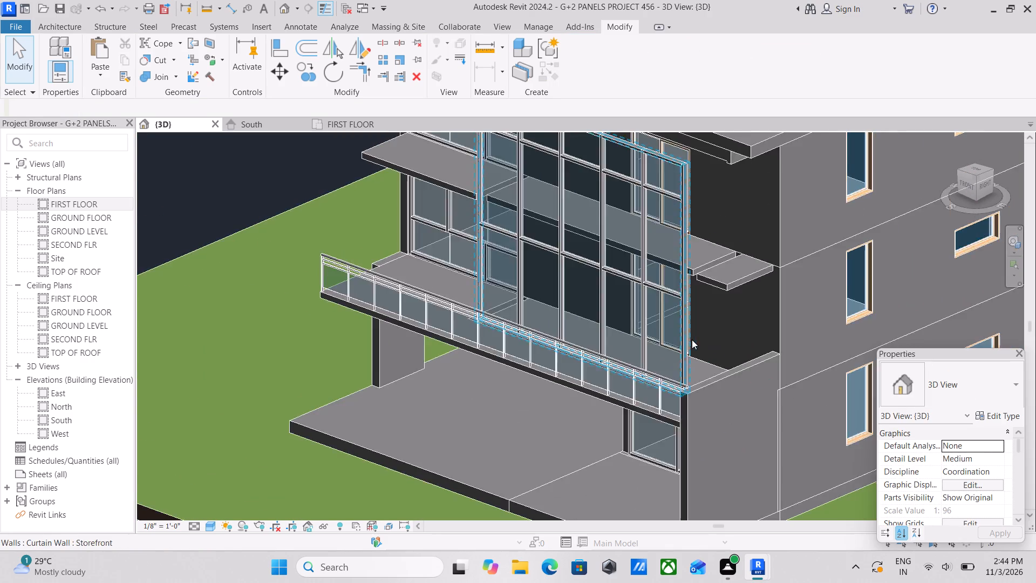
pyautogui.keyDown('shift'); pyautogui.moveTo(692, 340); pyautogui.dragTo(822, 306, button='middle'); pyautogui.keyUp('shift')
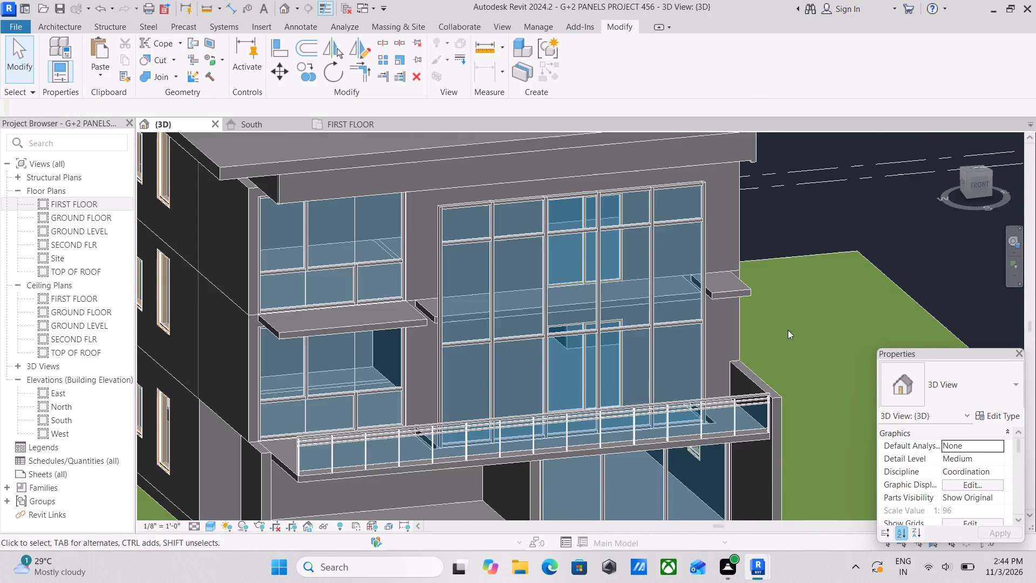
pyautogui.moveTo(712, 329); pyautogui.dragTo(696, 344, button='middle')
pyautogui.scroll(-3, 698, 346)
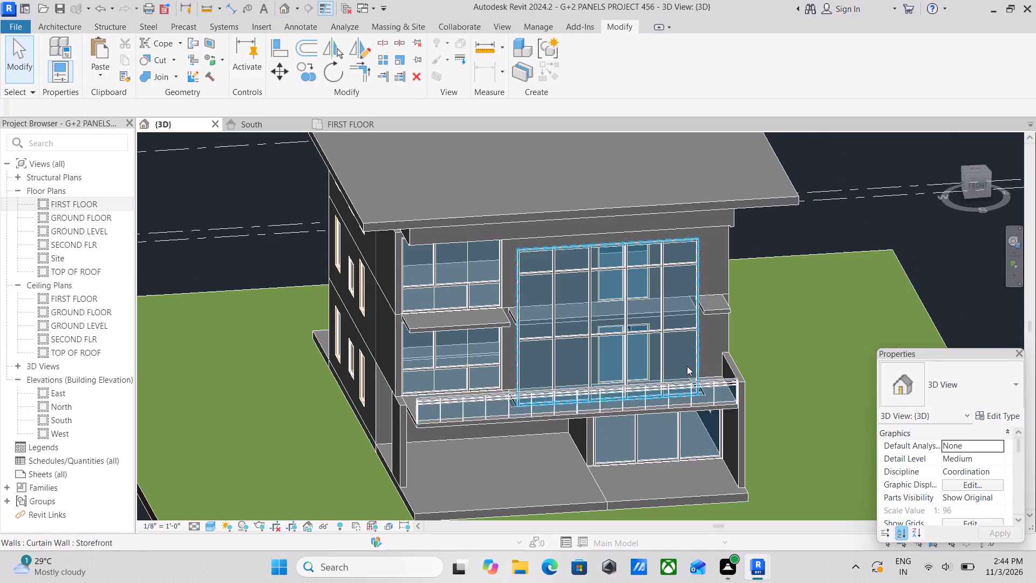
pyautogui.moveTo(659, 338); pyautogui.dragTo(629, 311, button='middle')
pyautogui.scroll(-1, 659, 338)
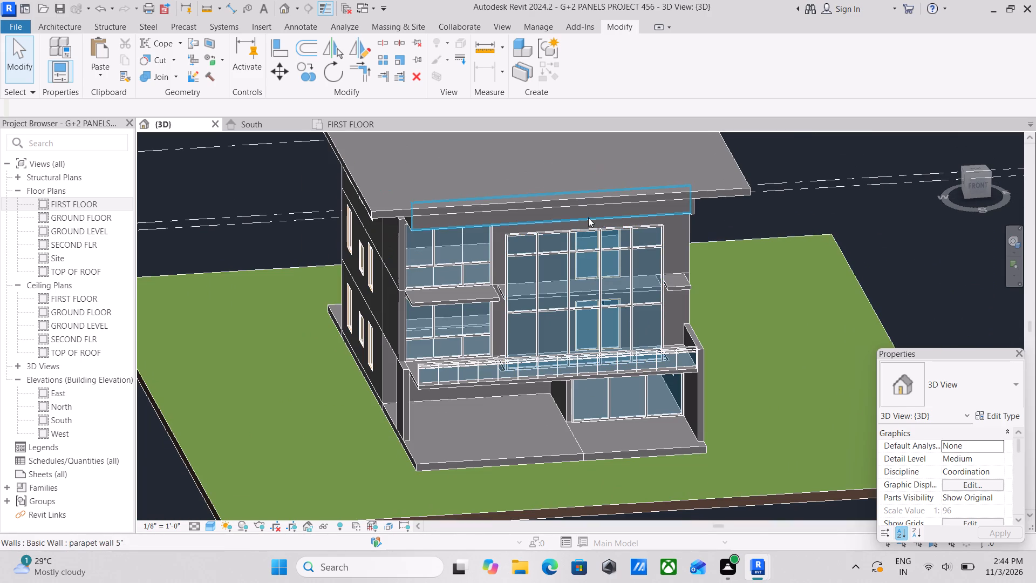
pyautogui.scroll(-1, 601, 308)
pyautogui.keyDown('shift'); pyautogui.moveTo(598, 302); pyautogui.dragTo(587, 243, button='middle'); pyautogui.keyUp('shift')
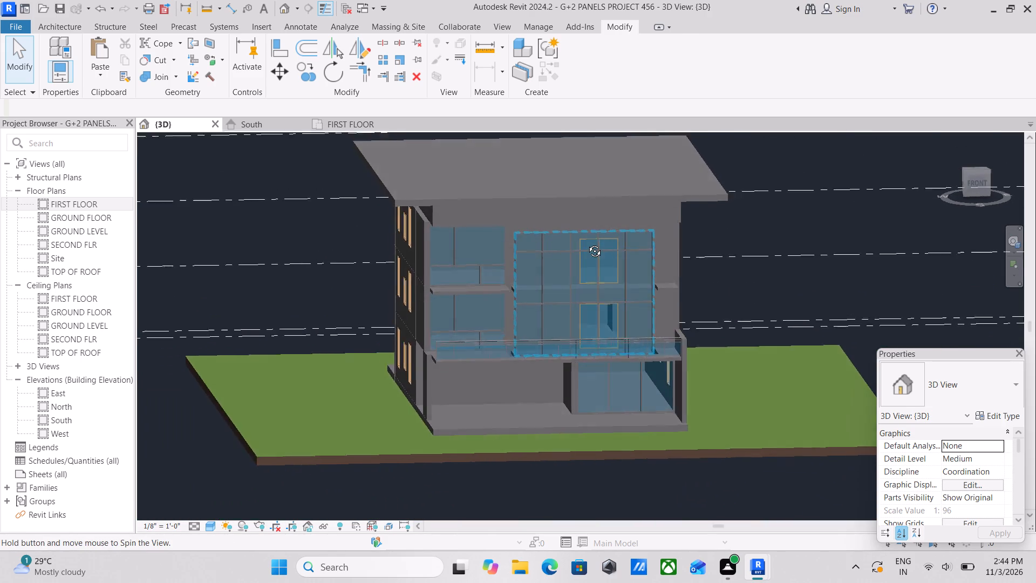
pyautogui.keyDown('shift'); pyautogui.moveTo(587, 243); pyautogui.dragTo(585, 234, button='middle'); pyautogui.keyUp('shift')
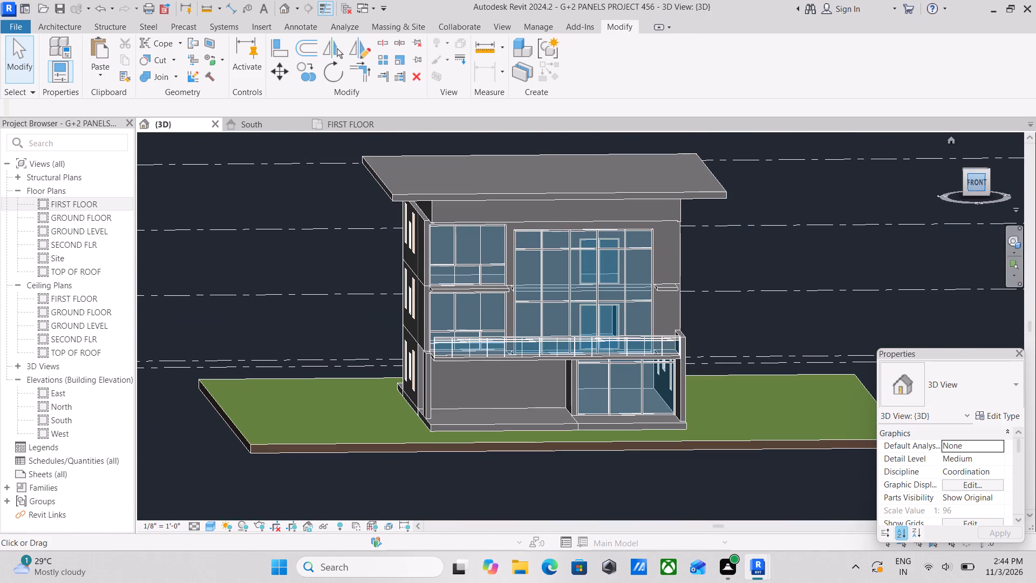
pyautogui.click(982, 183)
pyautogui.scroll(6, 656, 338)
pyautogui.scroll(2, 566, 323)
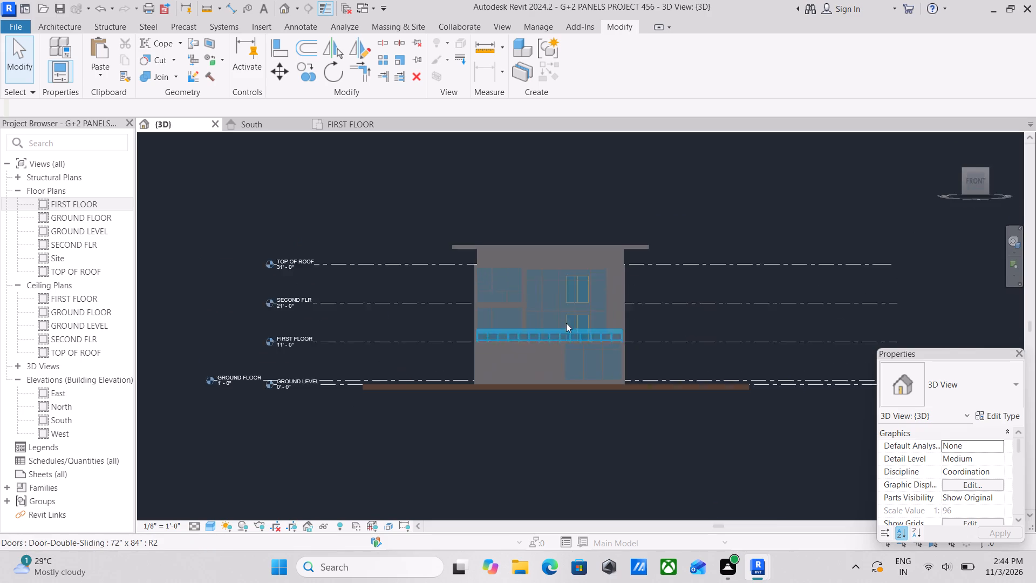
pyautogui.keyDown('shift'); pyautogui.moveTo(567, 308); pyautogui.dragTo(590, 364, button='middle'); pyautogui.keyUp('shift')
pyautogui.scroll(2, 564, 364)
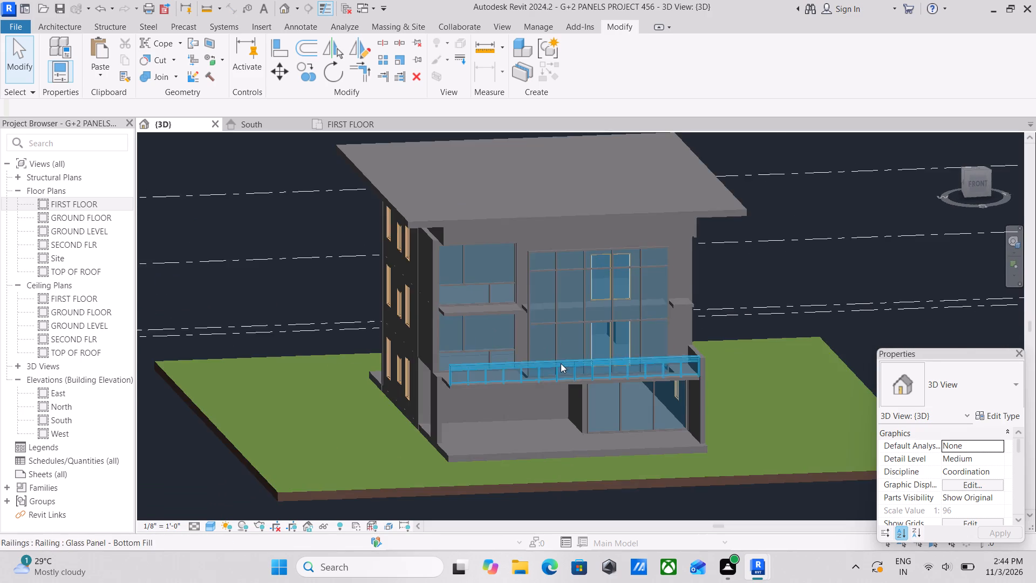
pyautogui.scroll(3, 554, 360)
pyautogui.keyDown('shift'); pyautogui.moveTo(522, 327); pyautogui.dragTo(499, 316, button='middle'); pyautogui.keyUp('shift')
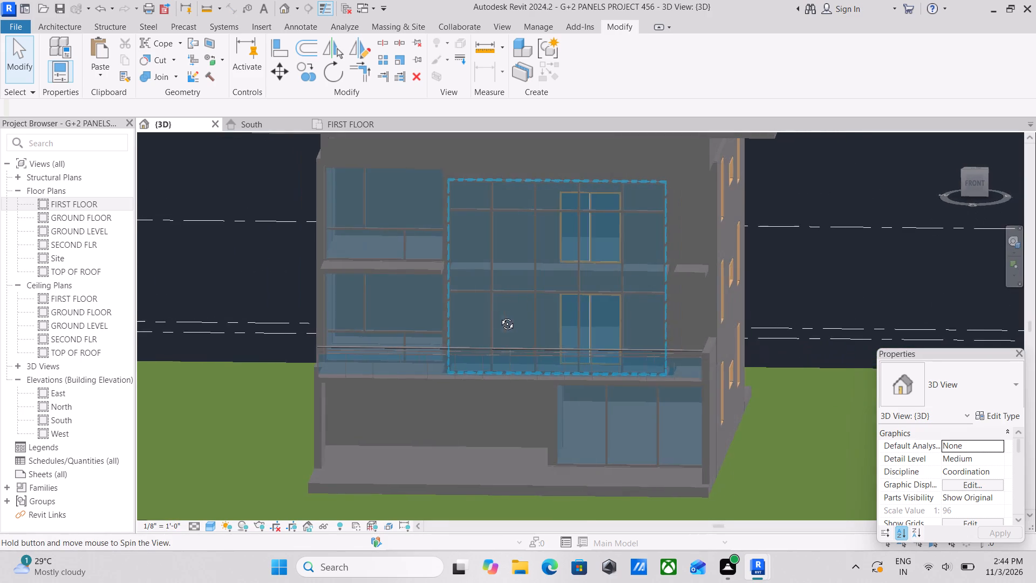
pyautogui.keyDown('shift'); pyautogui.moveTo(499, 316); pyautogui.dragTo(510, 310, button='middle'); pyautogui.keyUp('shift')
pyautogui.scroll(4, 490, 282)
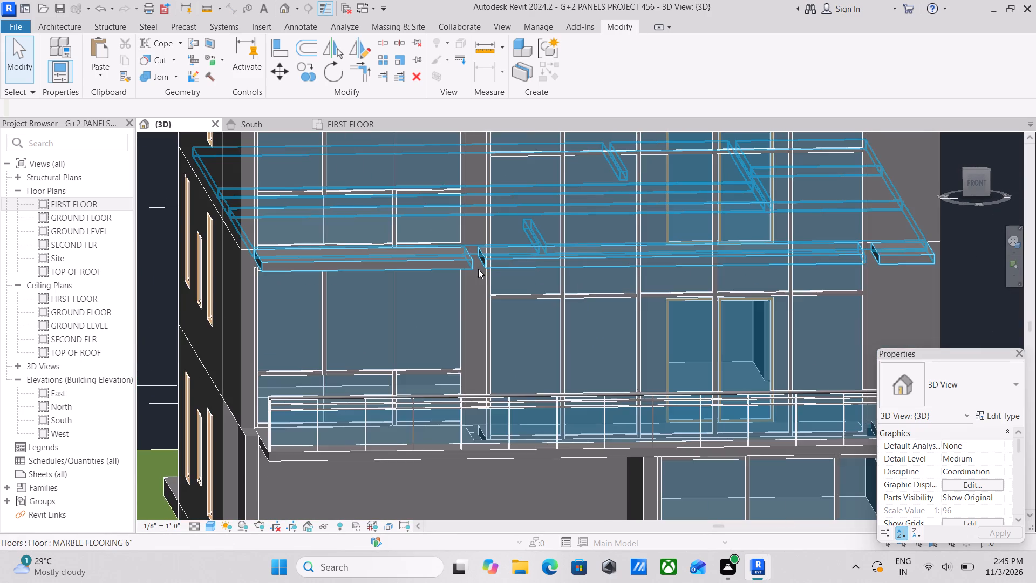
pyautogui.moveTo(478, 269); pyautogui.dragTo(482, 323, button='middle')
pyautogui.scroll(3, 475, 303)
pyautogui.keyDown('shift'); pyautogui.moveTo(482, 314); pyautogui.dragTo(464, 294, button='middle'); pyautogui.keyUp('shift')
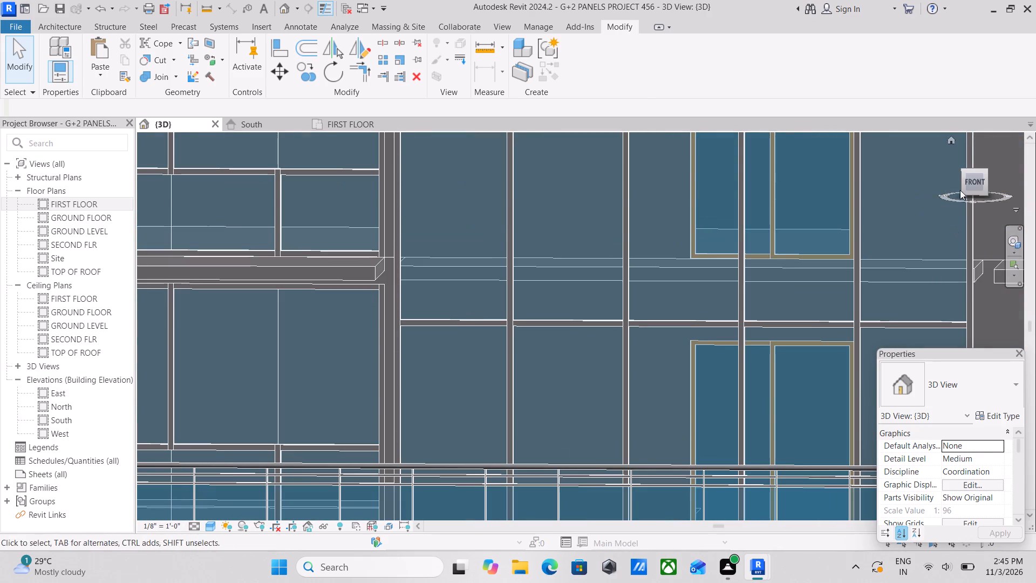
pyautogui.click(976, 182)
pyautogui.scroll(2, 663, 345)
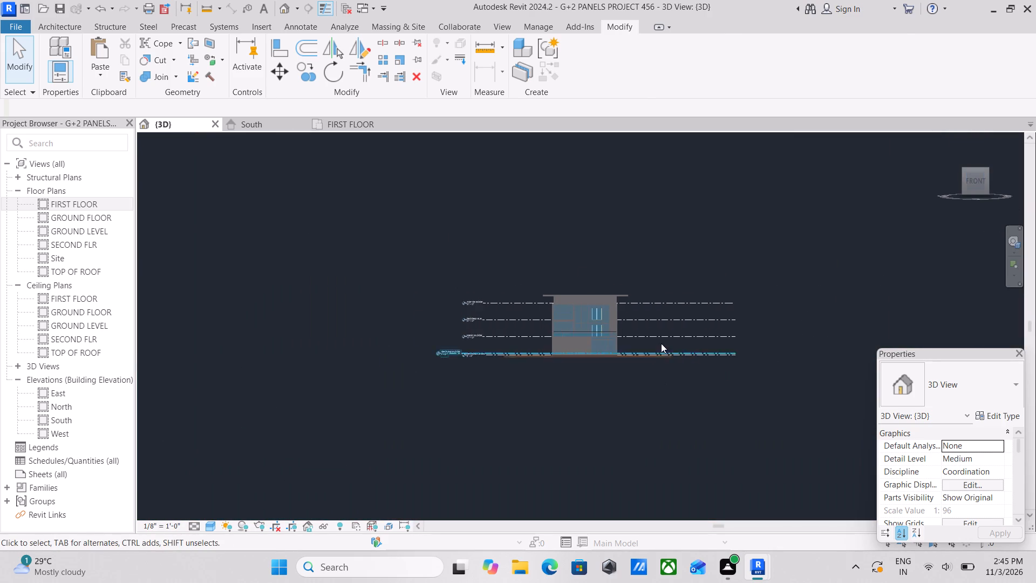
pyautogui.scroll(4, 661, 343)
# Open the South elevation and temporarily hide the first-floor glass panel balcony railing.
pyautogui.doubleClick(54, 423)
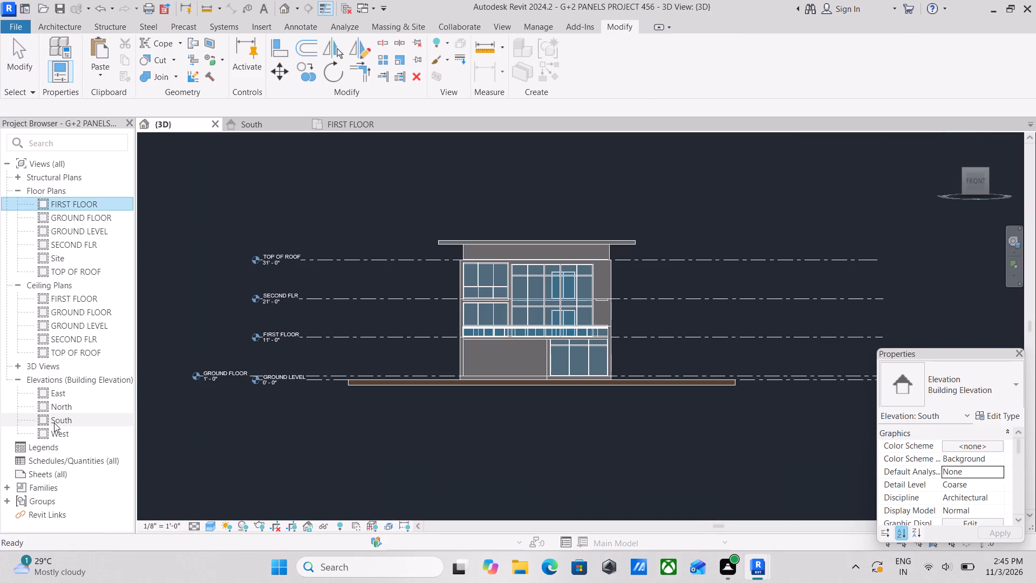
pyautogui.scroll(2, 741, 409)
pyautogui.scroll(4, 642, 471)
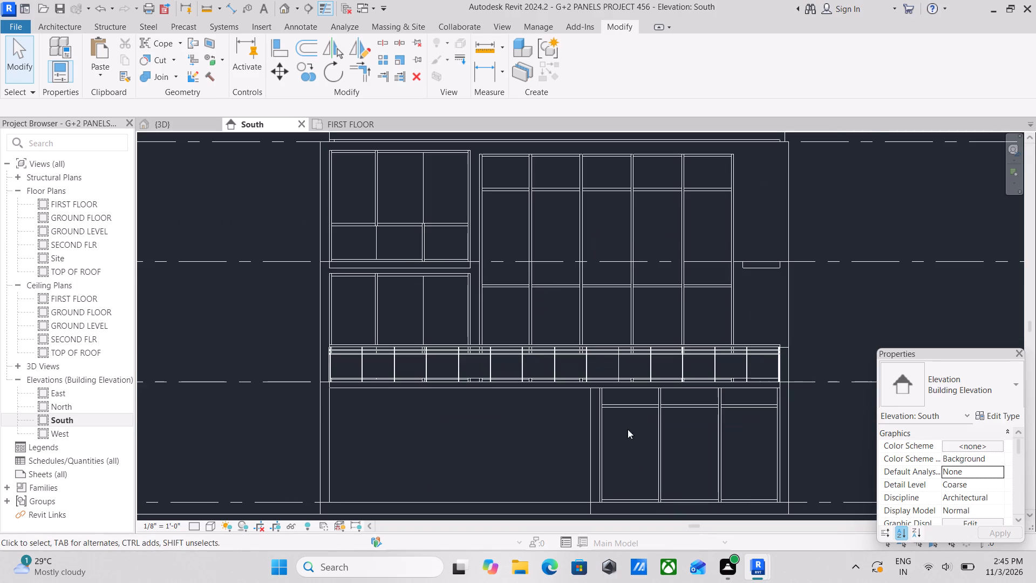
pyautogui.moveTo(583, 306); pyautogui.dragTo(580, 367, button='middle')
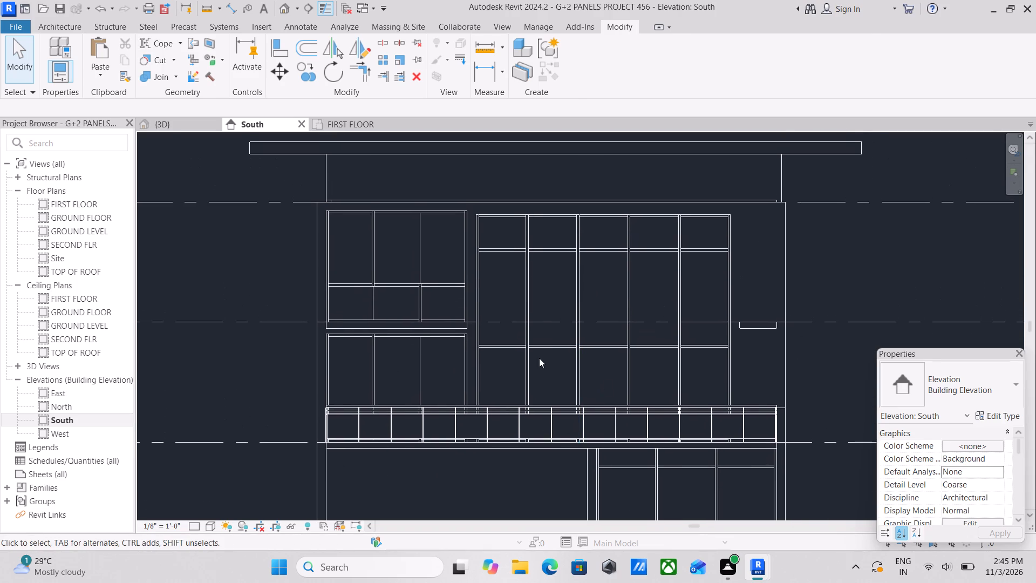
pyautogui.scroll(-1, 539, 358)
pyautogui.middleClick(539, 358)
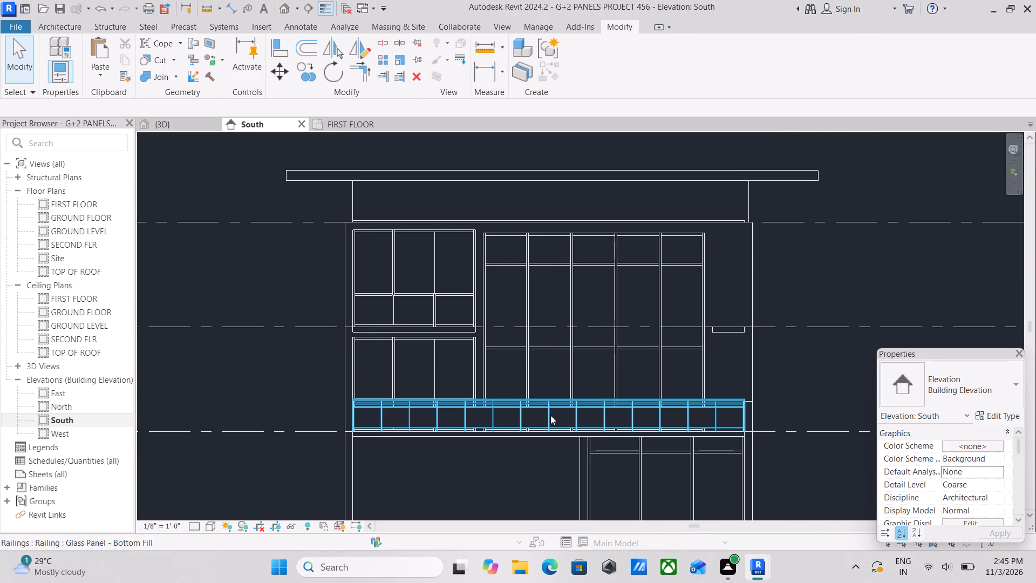
pyautogui.click(528, 404)
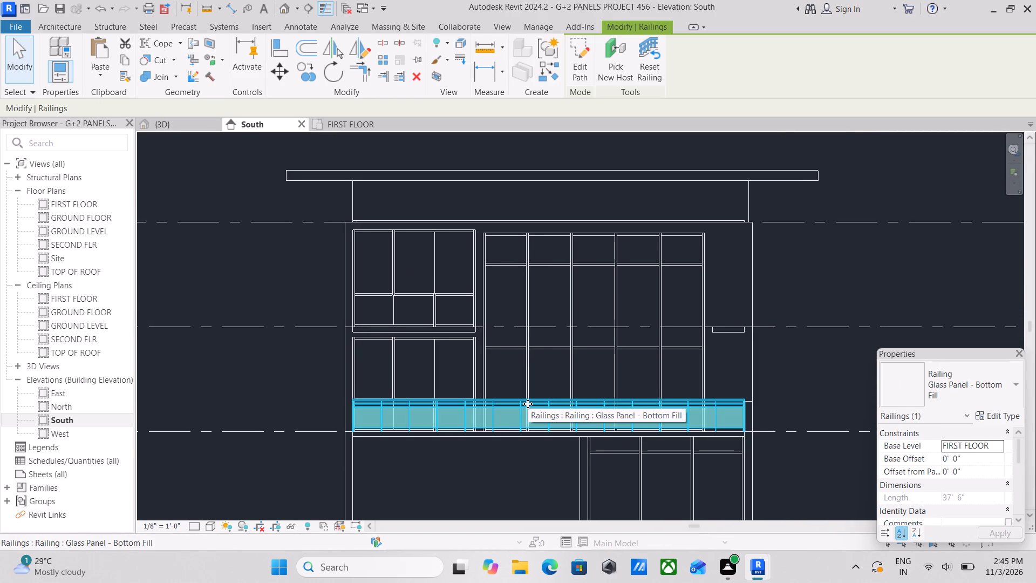
pyautogui.write('HH')
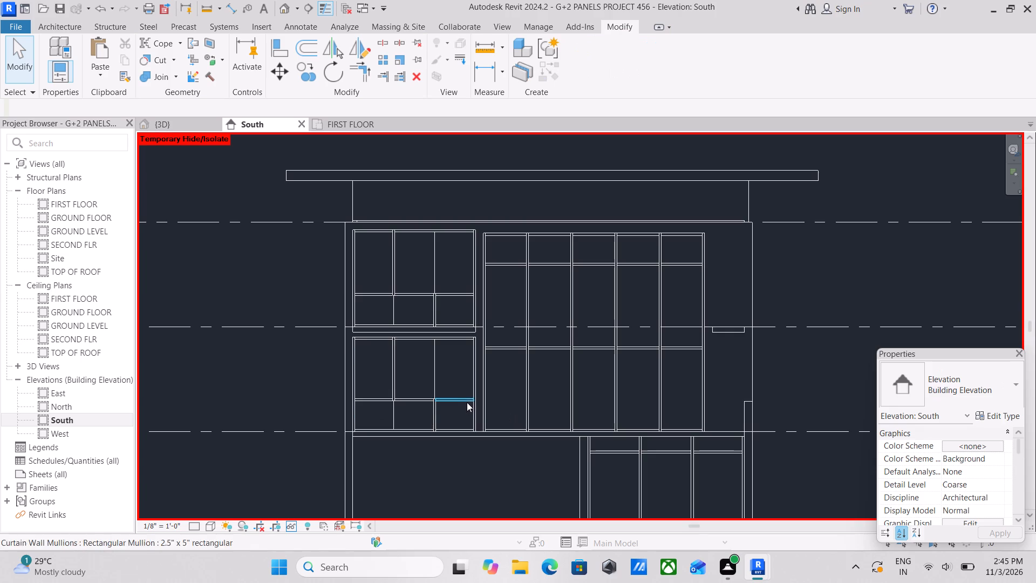
# Raise the bottom edge of the large Storefront curtain wall to a base offset of about 0' 11" above FIRST FLOOR.
pyautogui.scroll(2, 485, 424)
pyautogui.moveTo(486, 397); pyautogui.dragTo(494, 408, button='middle')
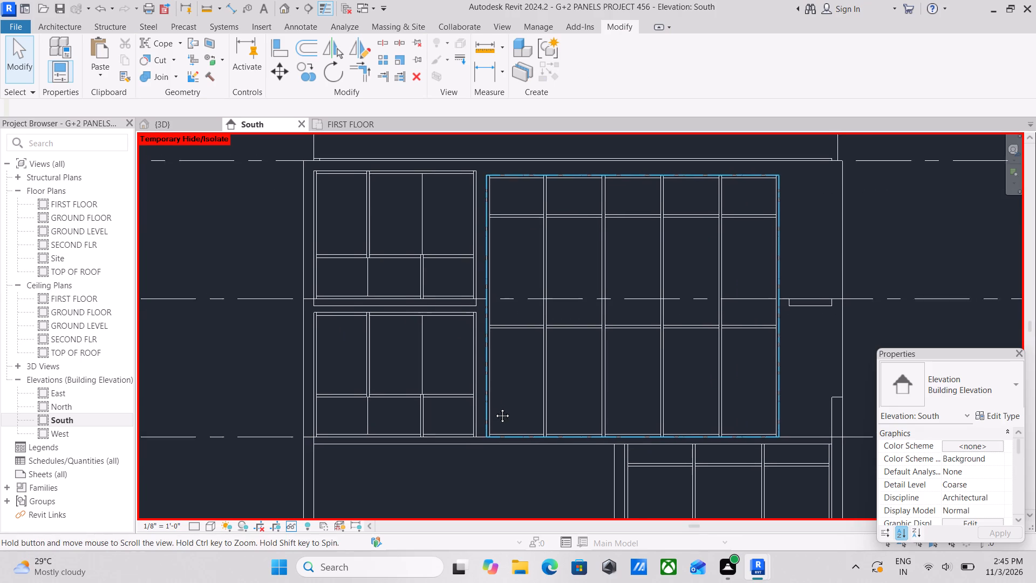
pyautogui.moveTo(494, 408); pyautogui.dragTo(496, 409, button='middle')
pyautogui.scroll(-1, 496, 385)
pyautogui.moveTo(496, 385); pyautogui.dragTo(500, 391, button='middle')
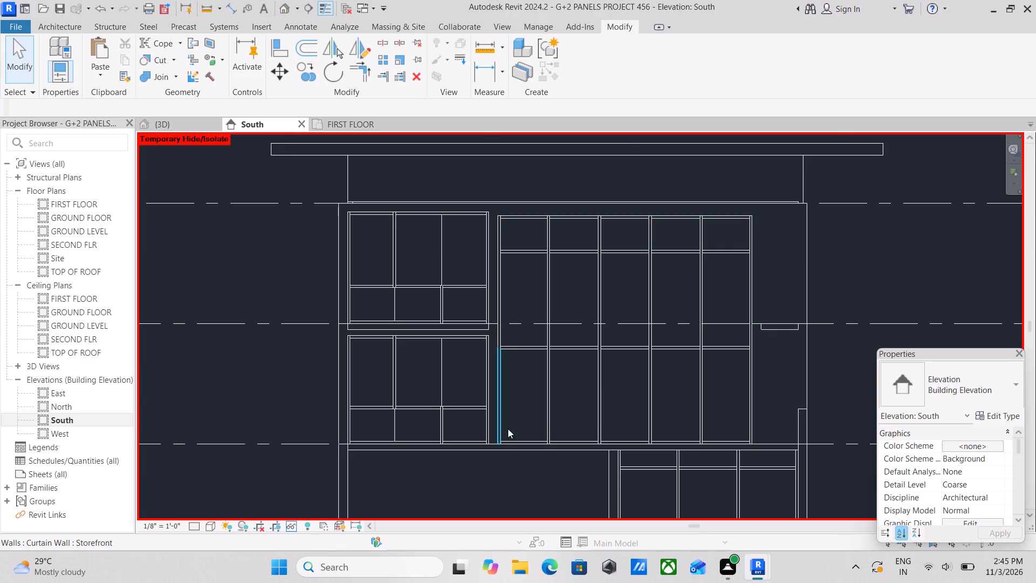
pyautogui.scroll(2, 508, 458)
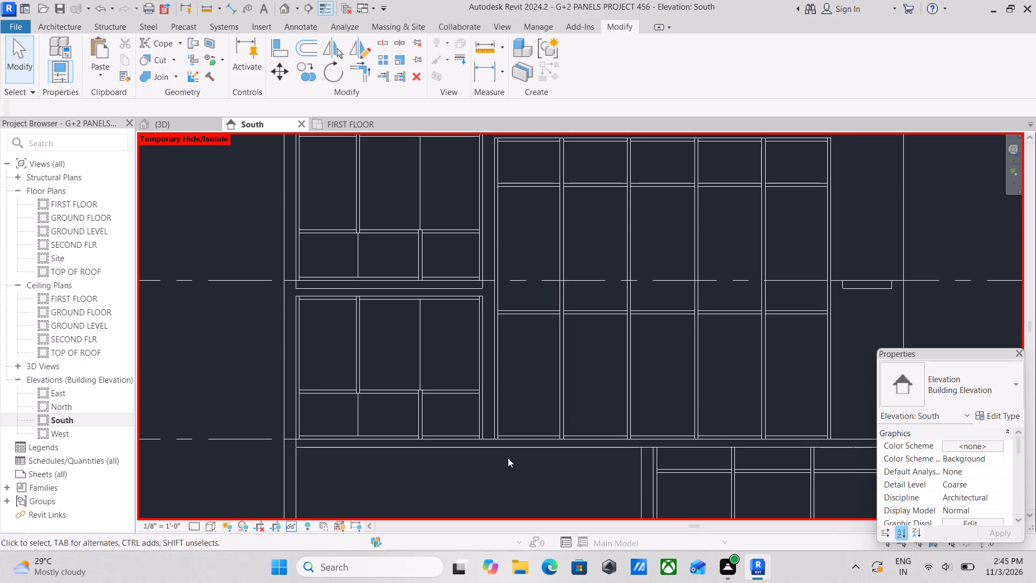
pyautogui.scroll(1, 506, 427)
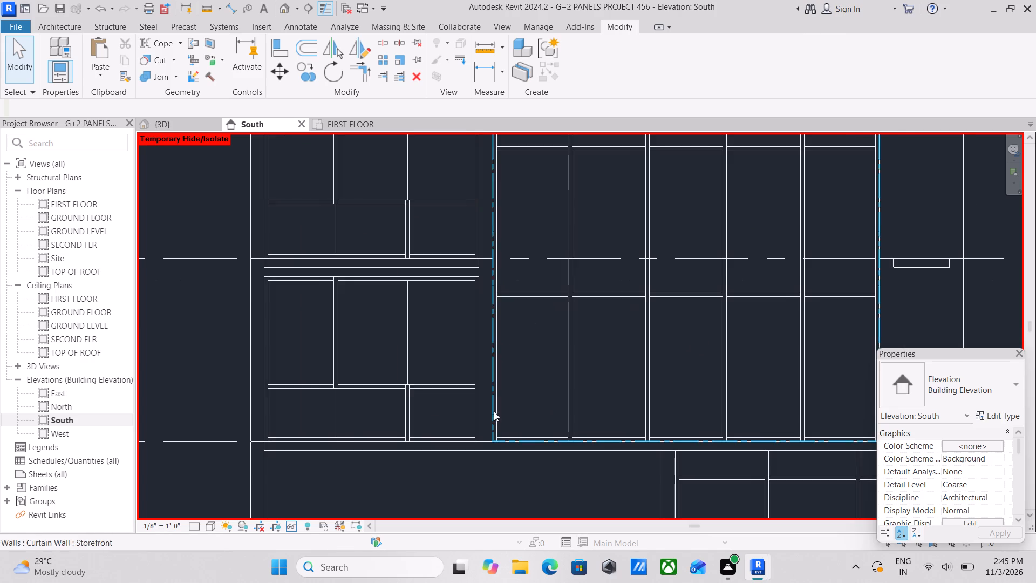
pyautogui.moveTo(494, 411); pyautogui.dragTo(507, 461, button='middle')
pyautogui.scroll(-1, 529, 433)
pyautogui.moveTo(529, 433); pyautogui.dragTo(537, 447, button='middle')
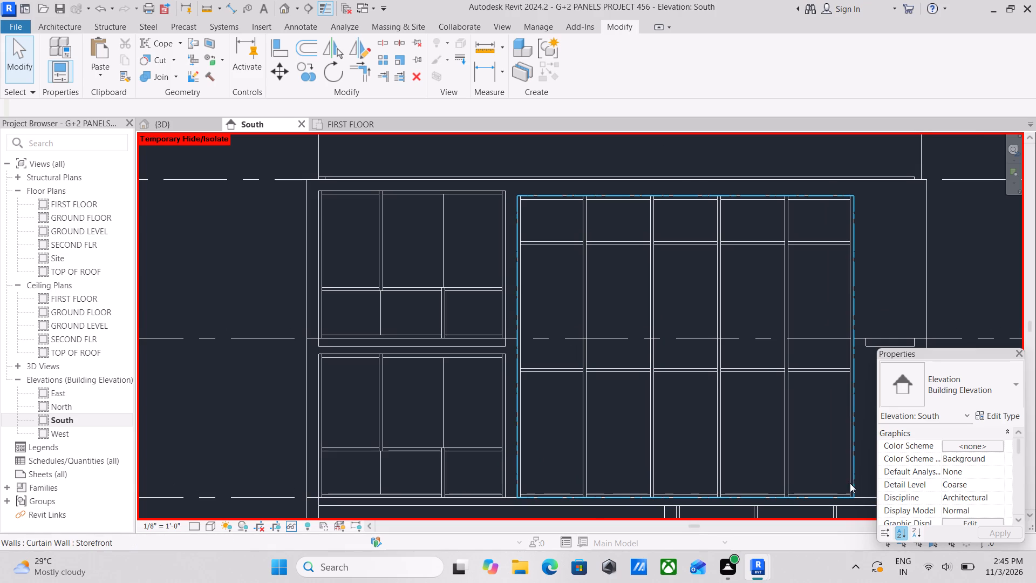
pyautogui.click(857, 457)
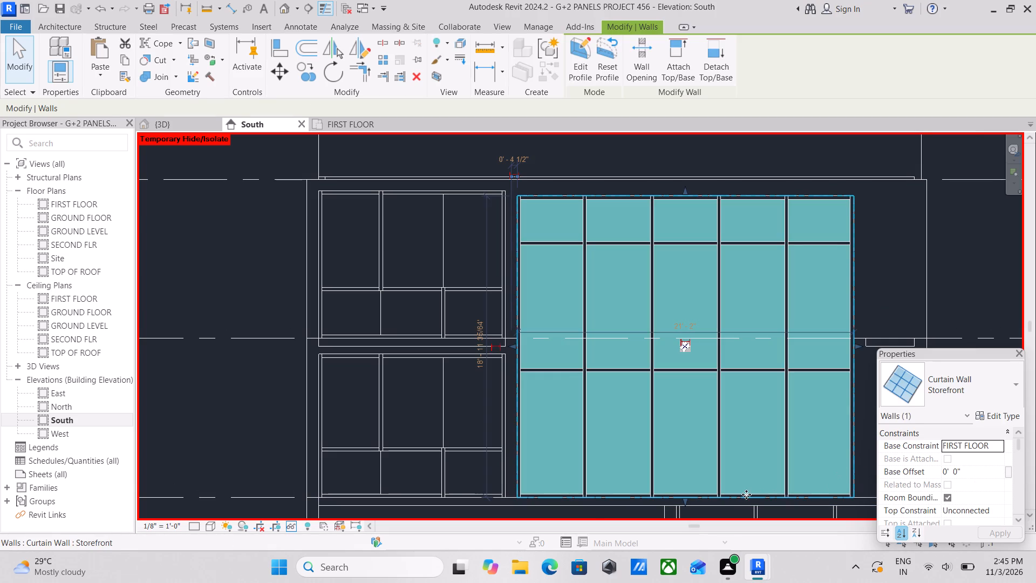
pyautogui.scroll(1, 698, 502)
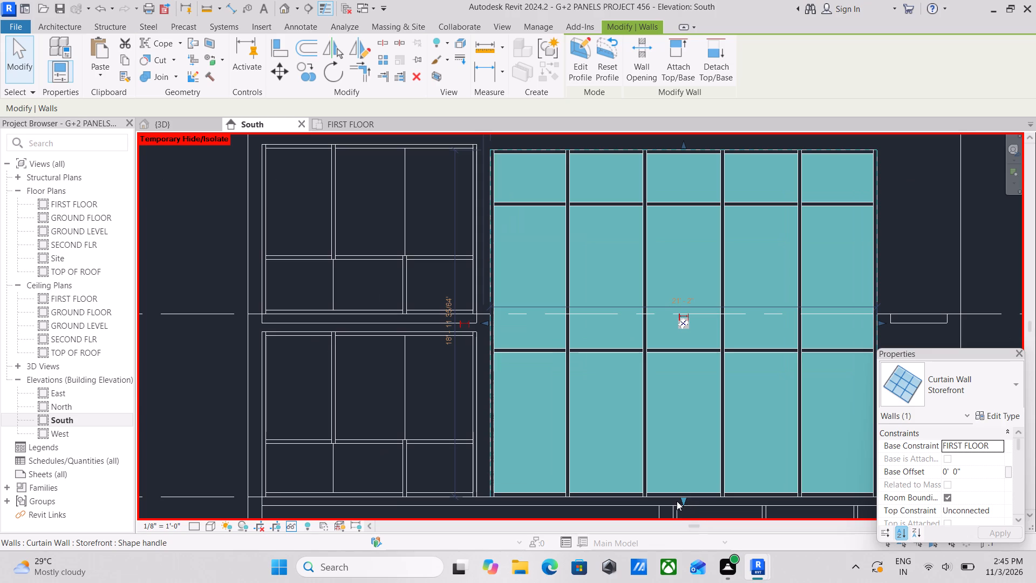
pyautogui.moveTo(685, 498); pyautogui.dragTo(686, 483)
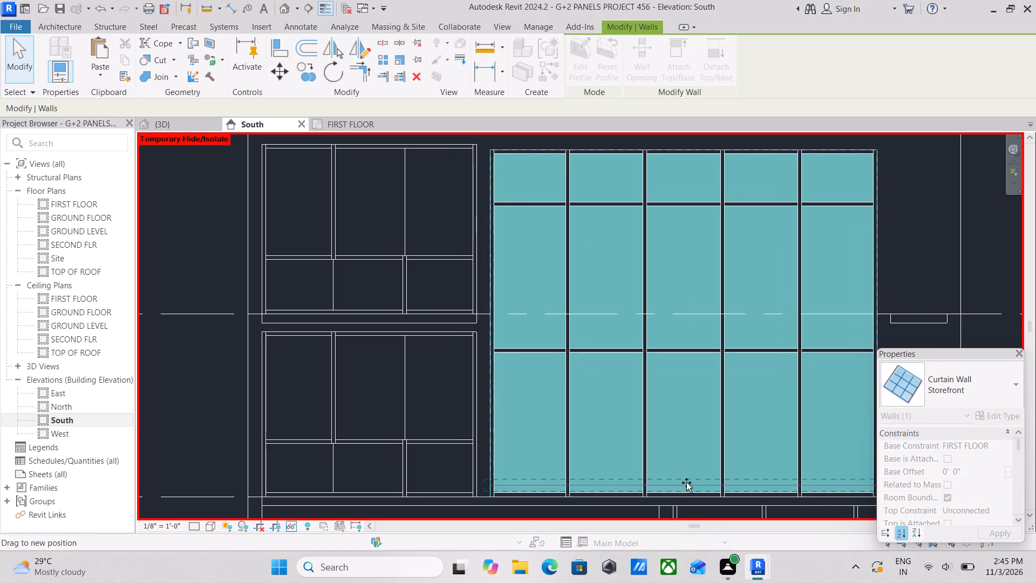
pyautogui.moveTo(686, 483); pyautogui.dragTo(687, 480)
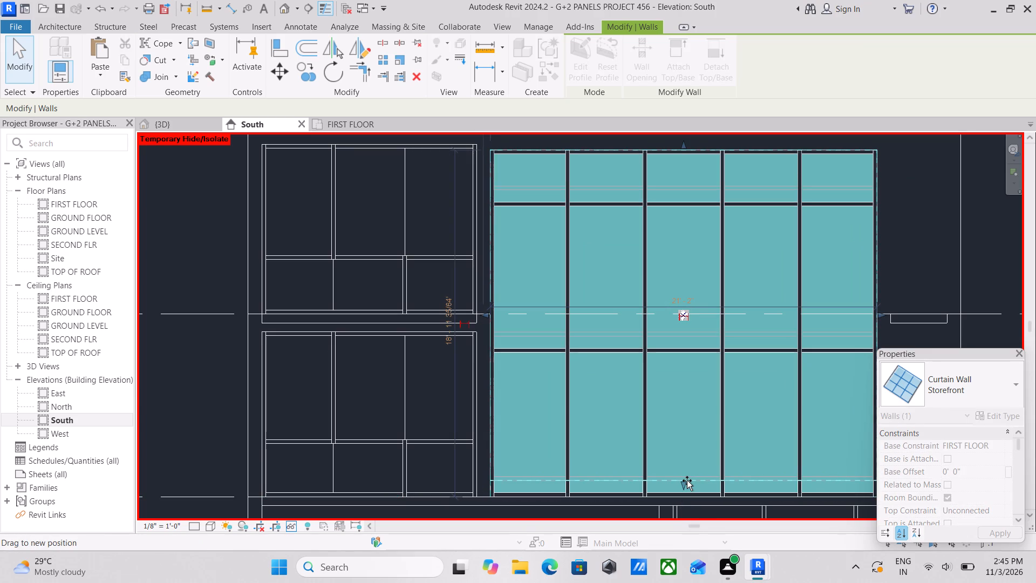
pyautogui.moveTo(687, 480); pyautogui.dragTo(687, 480)
pyautogui.scroll(-3, 734, 498)
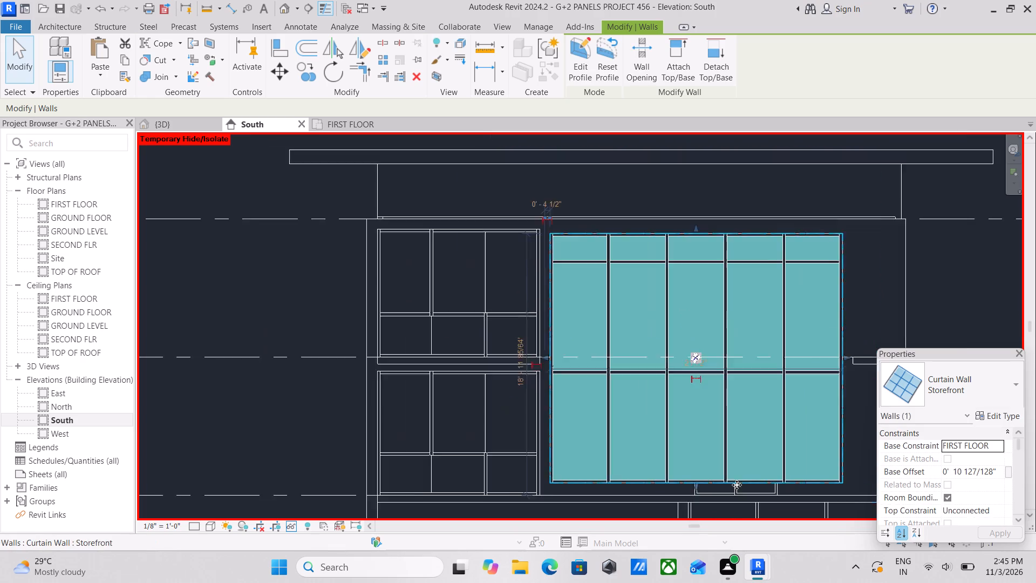
# Raise the bottom edge of the smaller lower Storefront curtain wall to a base offset of about 1' 1" above FIRST FLOOR.
pyautogui.press('Escape')
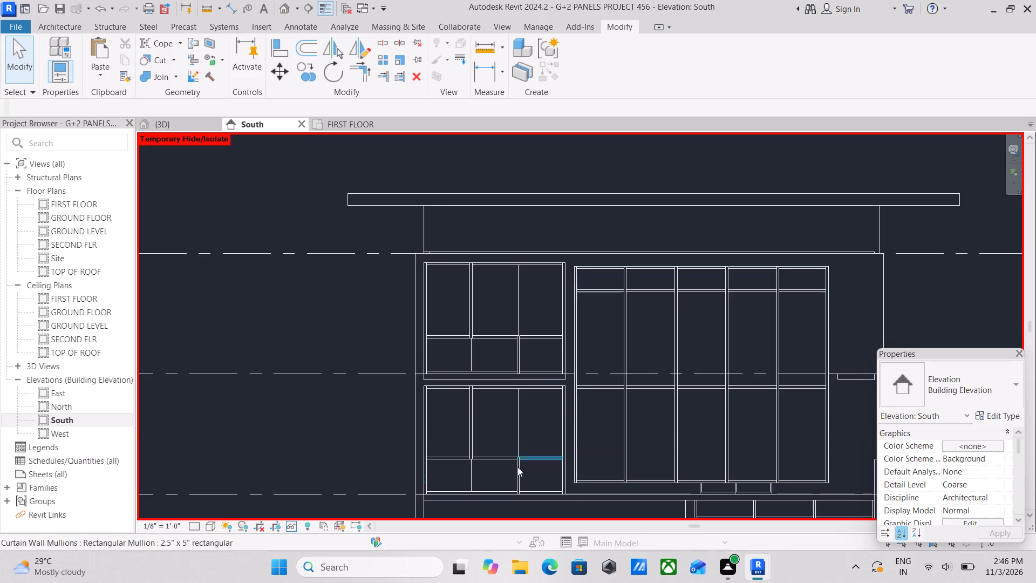
pyautogui.click(566, 469)
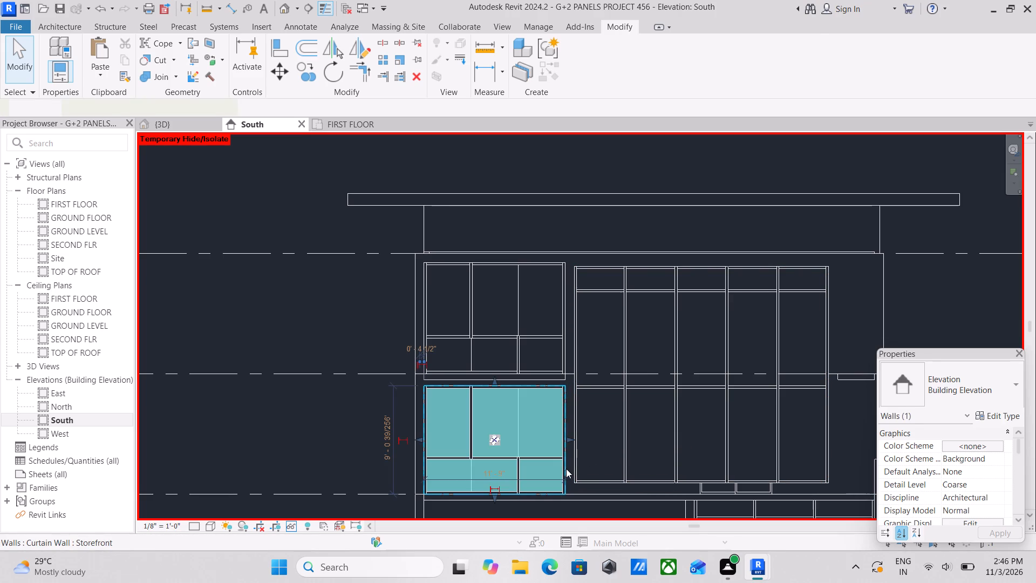
pyautogui.scroll(2, 529, 483)
pyautogui.moveTo(487, 497); pyautogui.dragTo(486, 490)
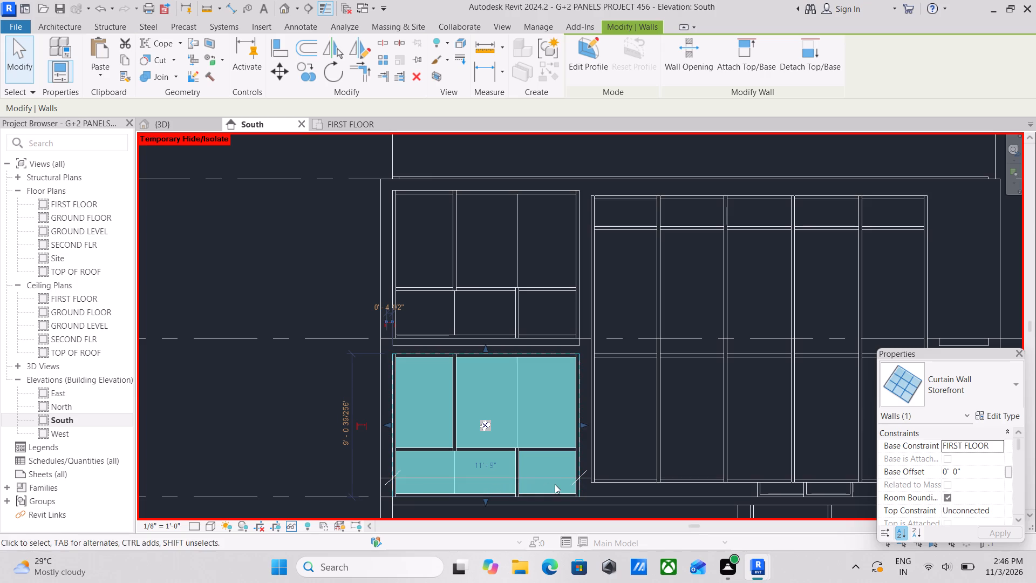
pyautogui.moveTo(483, 501); pyautogui.dragTo(482, 492)
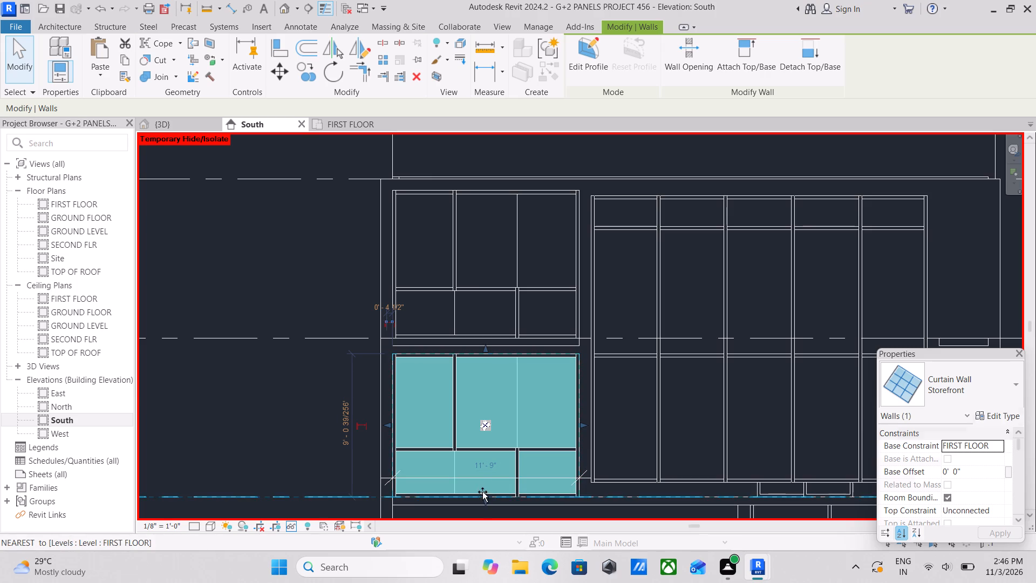
pyautogui.moveTo(482, 492); pyautogui.dragTo(485, 481)
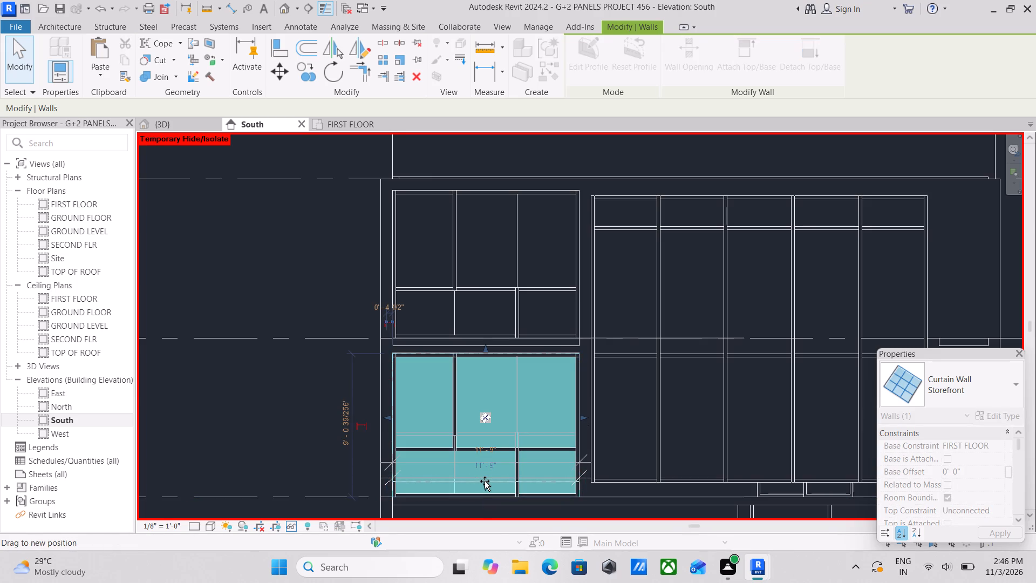
pyautogui.moveTo(485, 481); pyautogui.dragTo(485, 479)
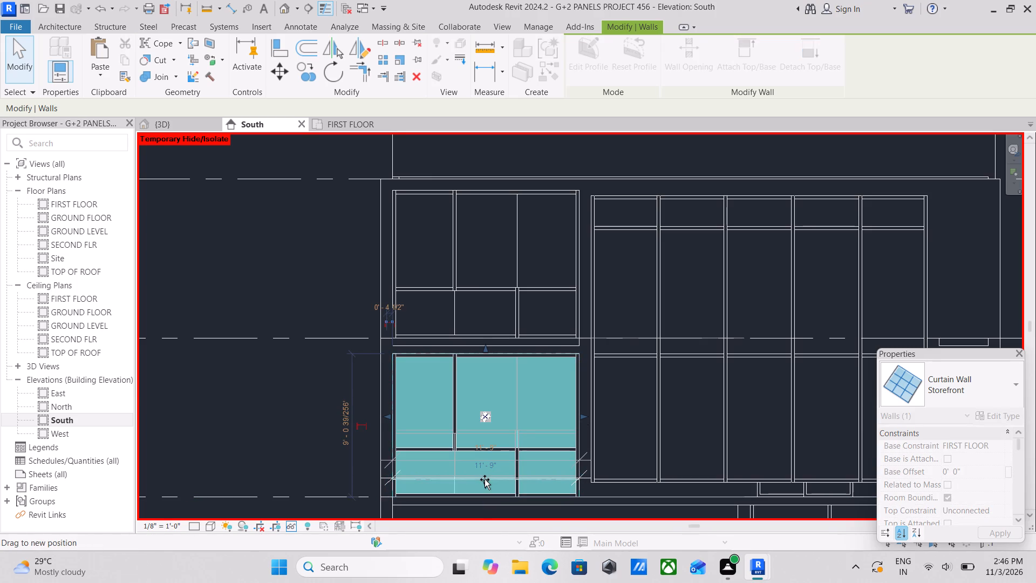
pyautogui.scroll(-2, 594, 490)
pyautogui.press('Escape')
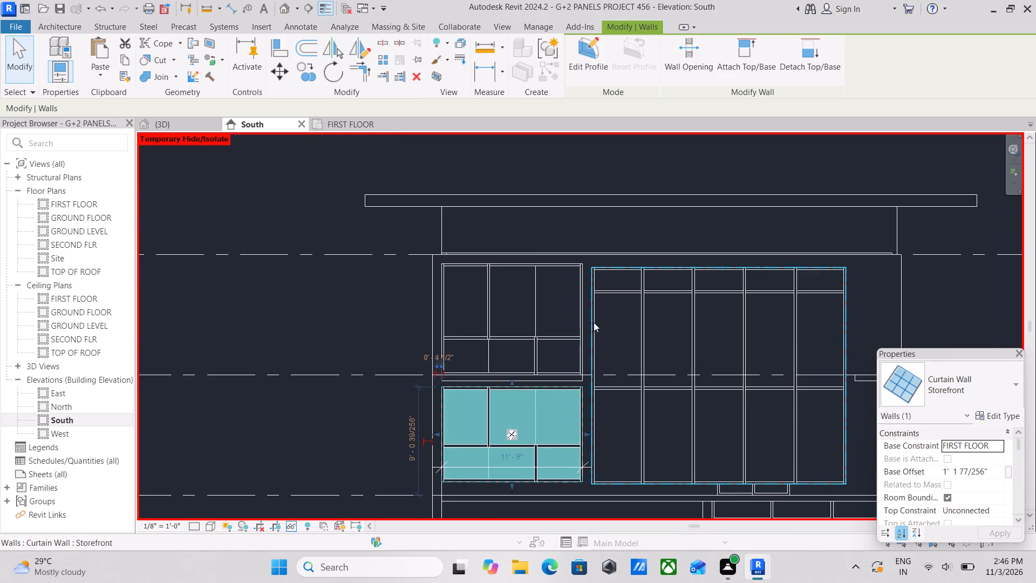
# Start a new in-place model in the Generic Models category, keeping the suggested name.
pyautogui.scroll(2, 589, 315)
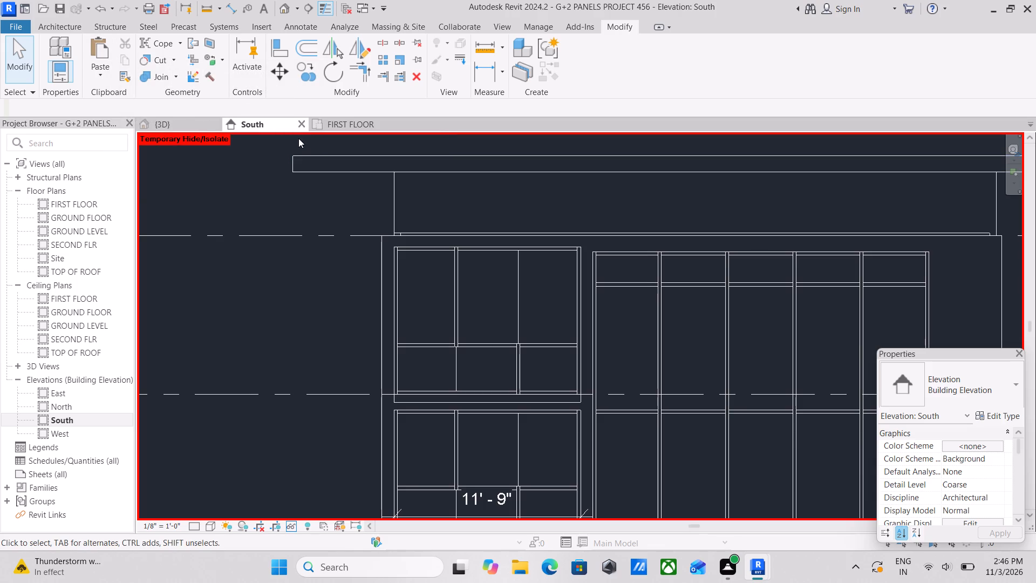
pyautogui.scroll(-1, 700, 347)
pyautogui.moveTo(656, 310); pyautogui.dragTo(652, 309, button='middle')
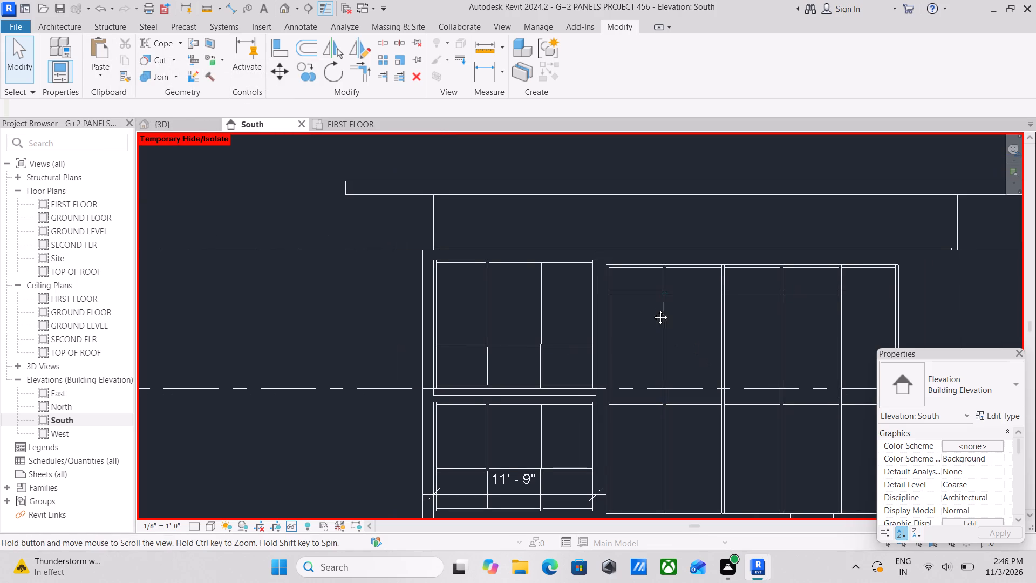
pyautogui.moveTo(652, 309); pyautogui.dragTo(612, 289, button='middle')
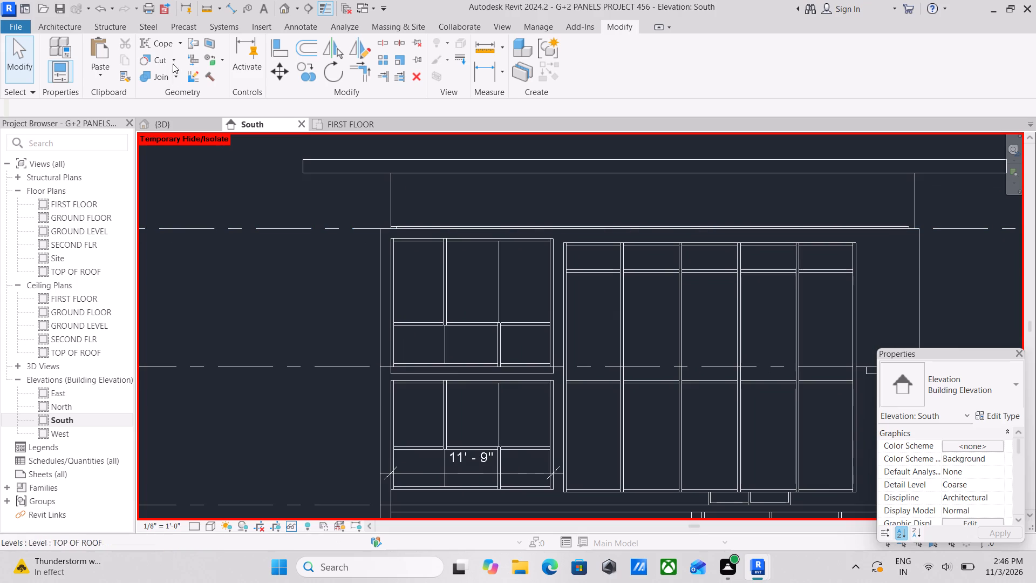
pyautogui.click(42, 22)
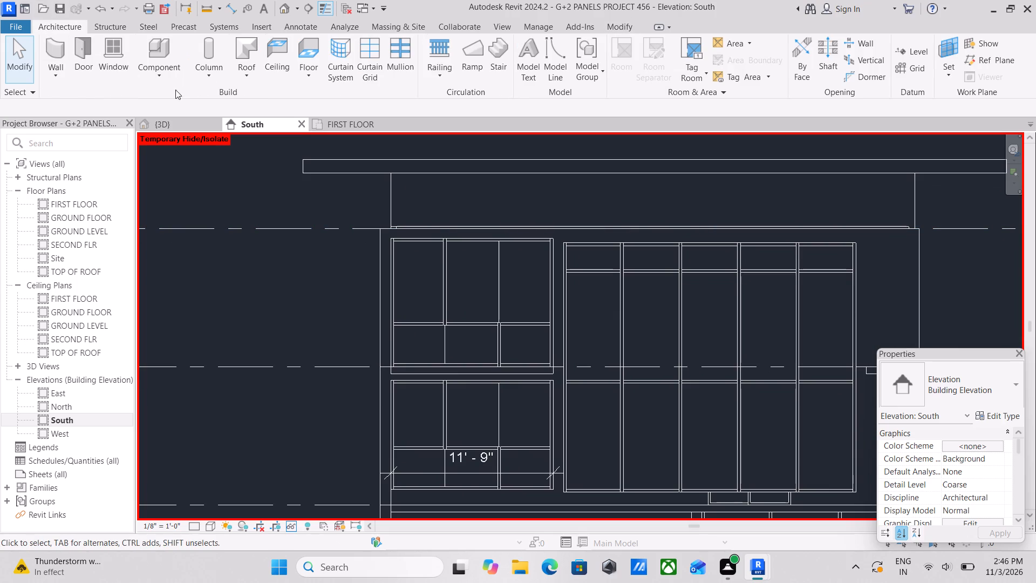
pyautogui.click(253, 83)
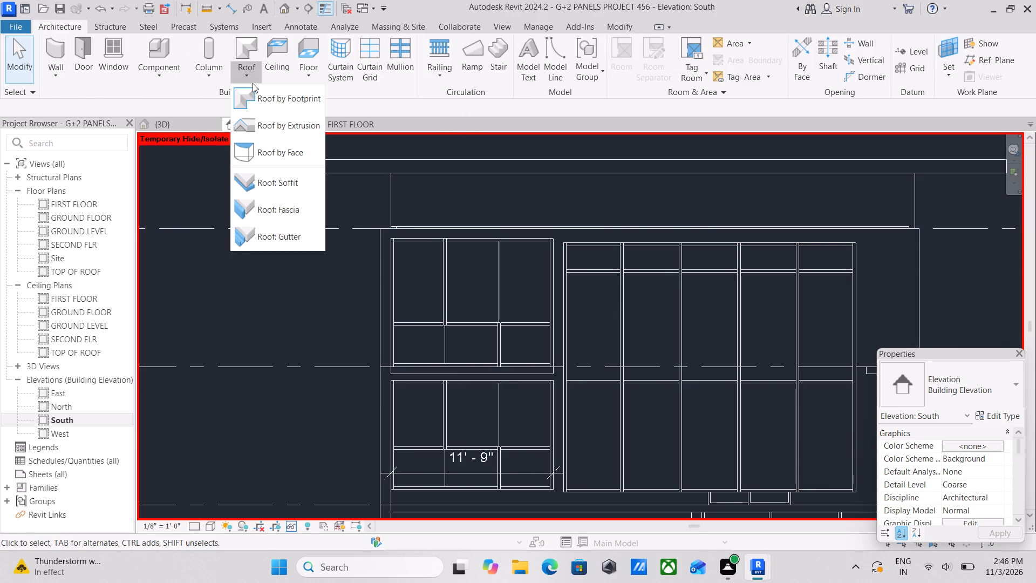
pyautogui.click(180, 72)
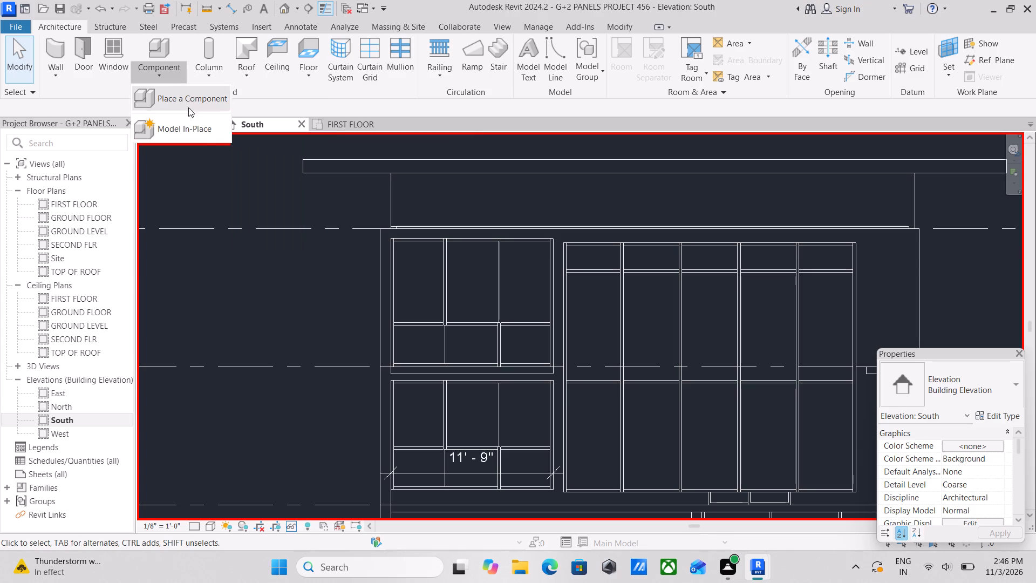
pyautogui.click(202, 138)
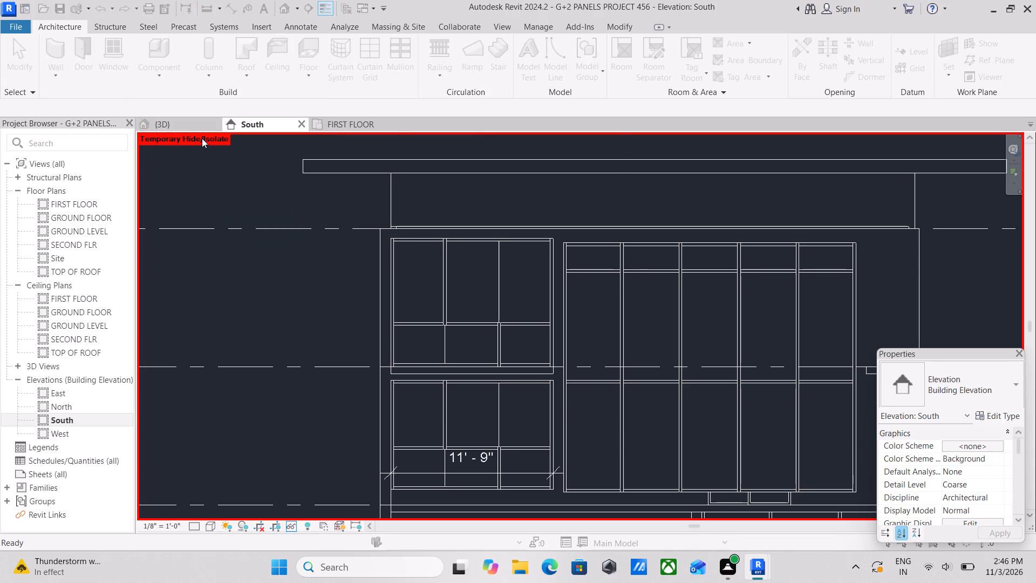
pyautogui.scroll(-3, 485, 227)
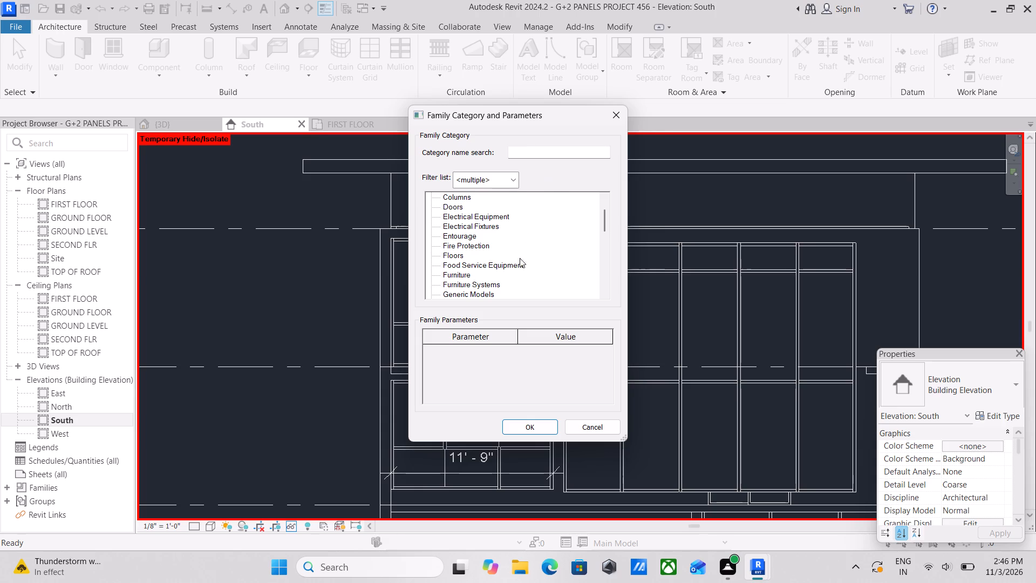
pyautogui.scroll(-2, 507, 275)
pyautogui.click(488, 270)
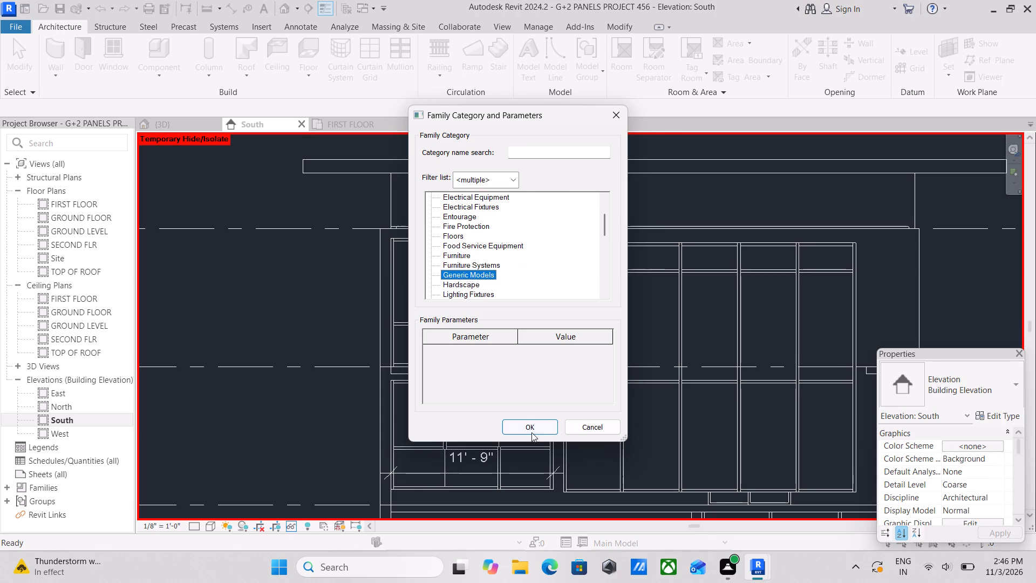
pyautogui.click(532, 432)
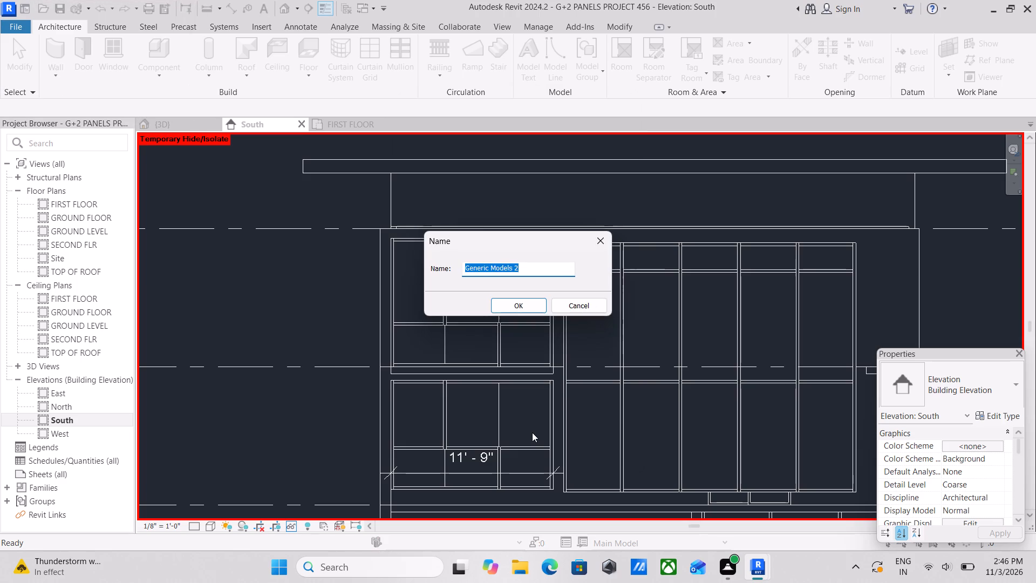
pyautogui.click(519, 310)
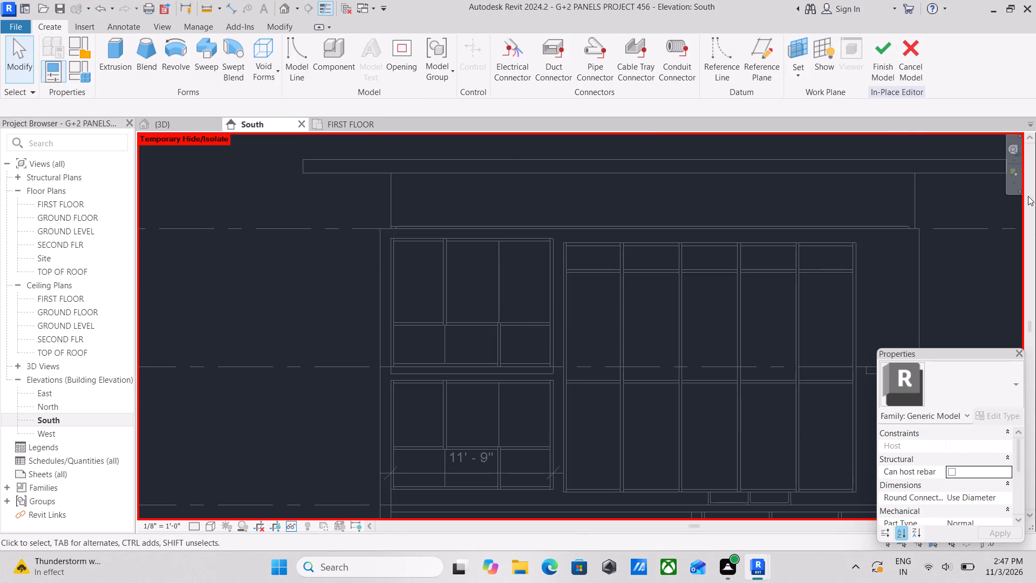
# Set the work plane by picking the face of the 9" outer wall above the curtain walls.
pyautogui.click(805, 80)
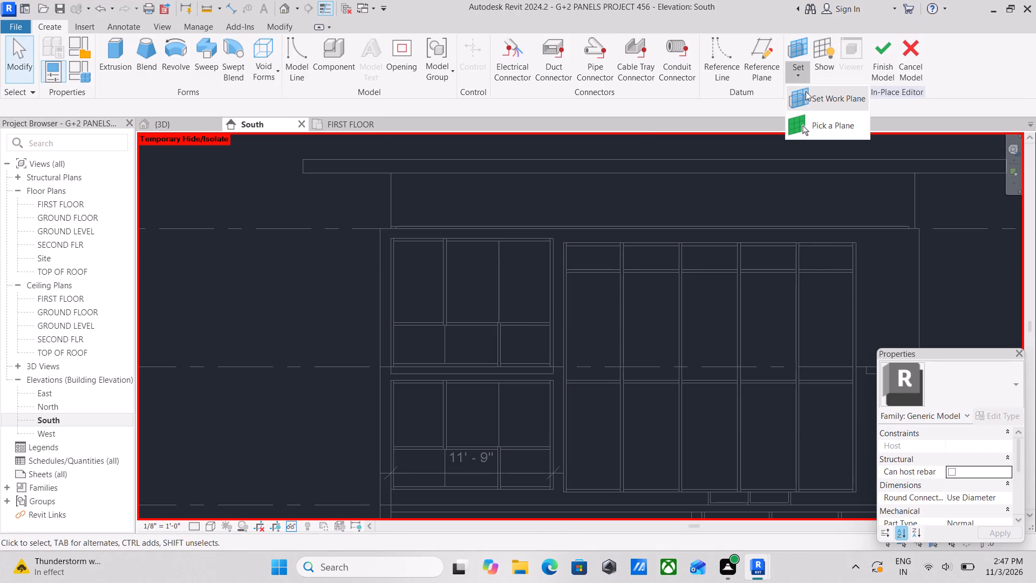
pyautogui.click(805, 127)
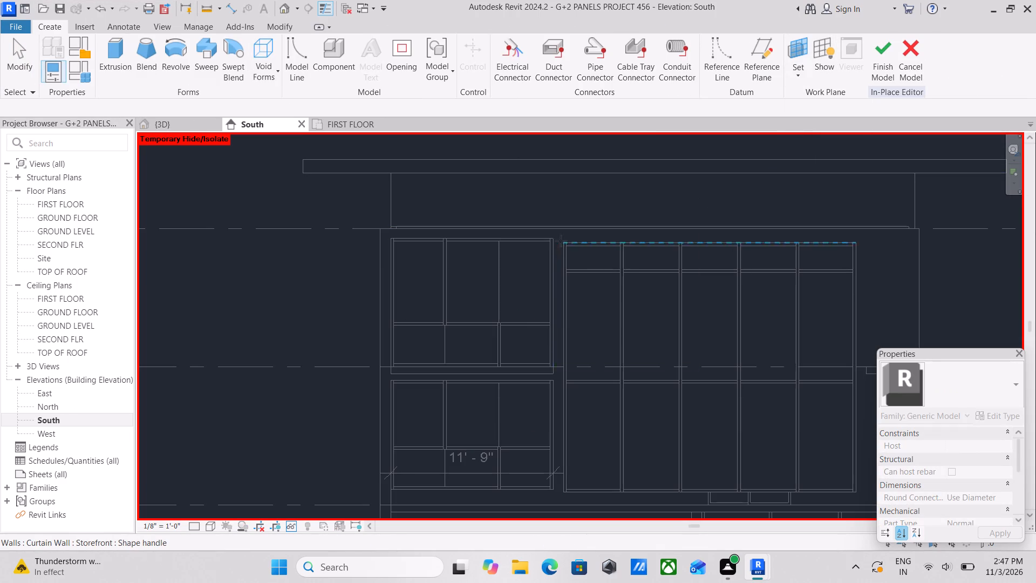
pyautogui.scroll(5, 562, 250)
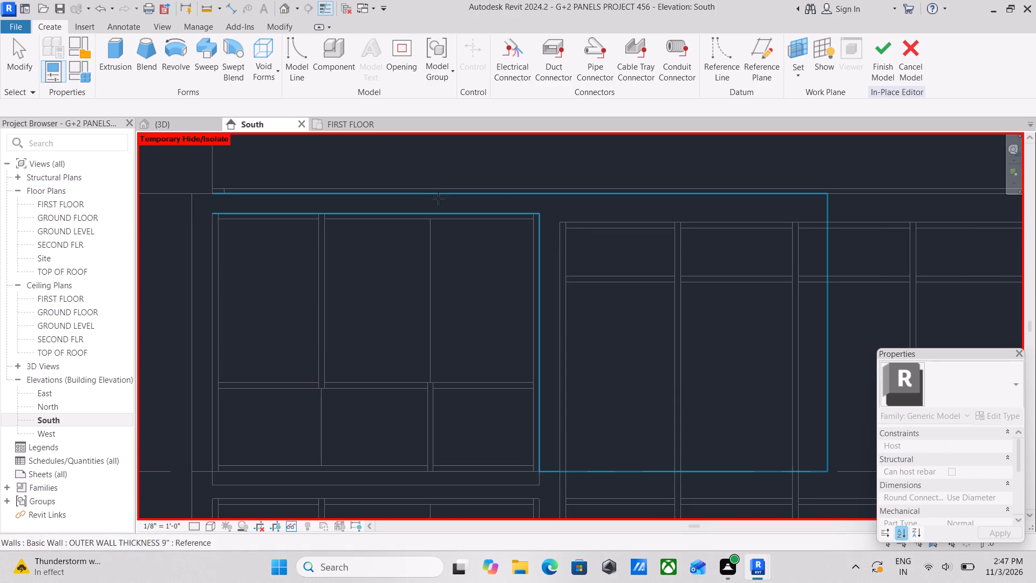
pyautogui.click(534, 196)
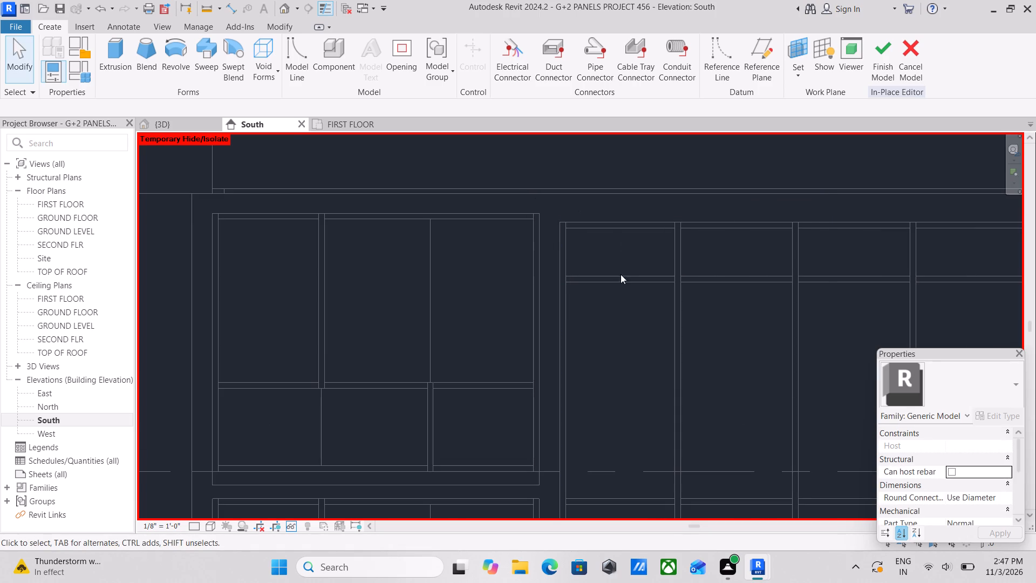
# Start an extrusion and sketch a rectangle about 21' 2" by 18' 0.5" along the outer edges of the large Storefront curtain wall.
pyautogui.click(105, 71)
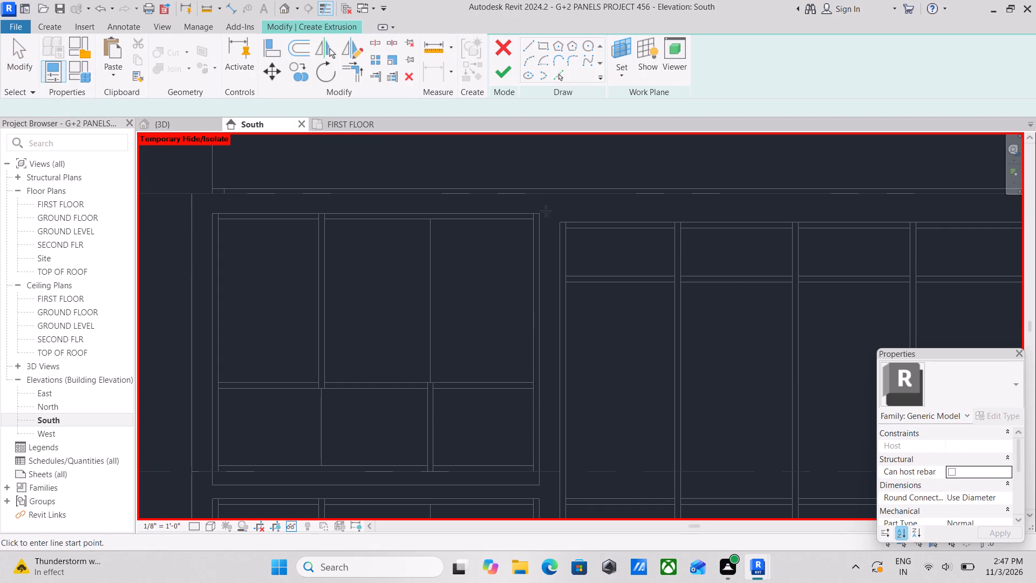
pyautogui.click(558, 222)
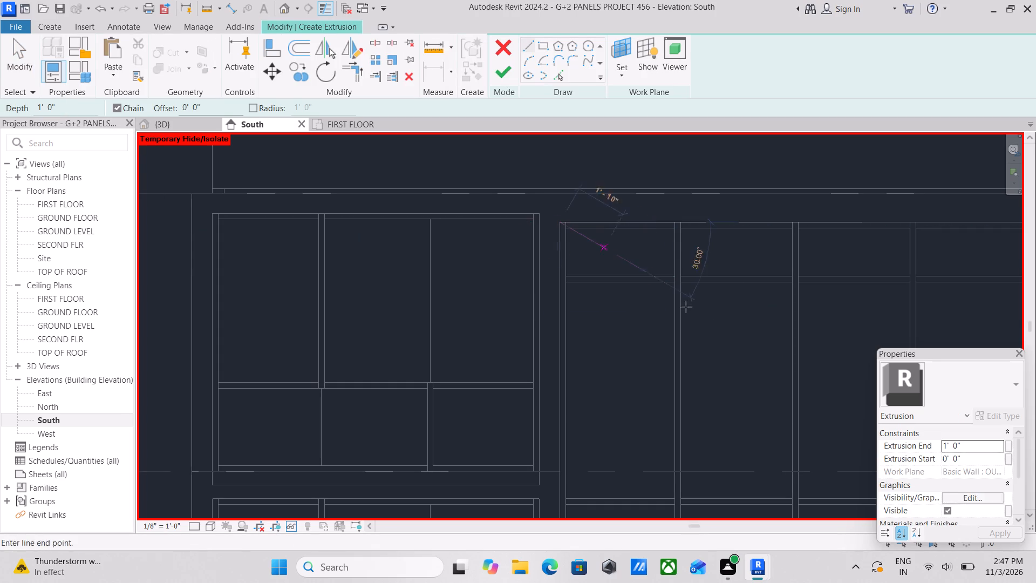
pyautogui.press('Escape')
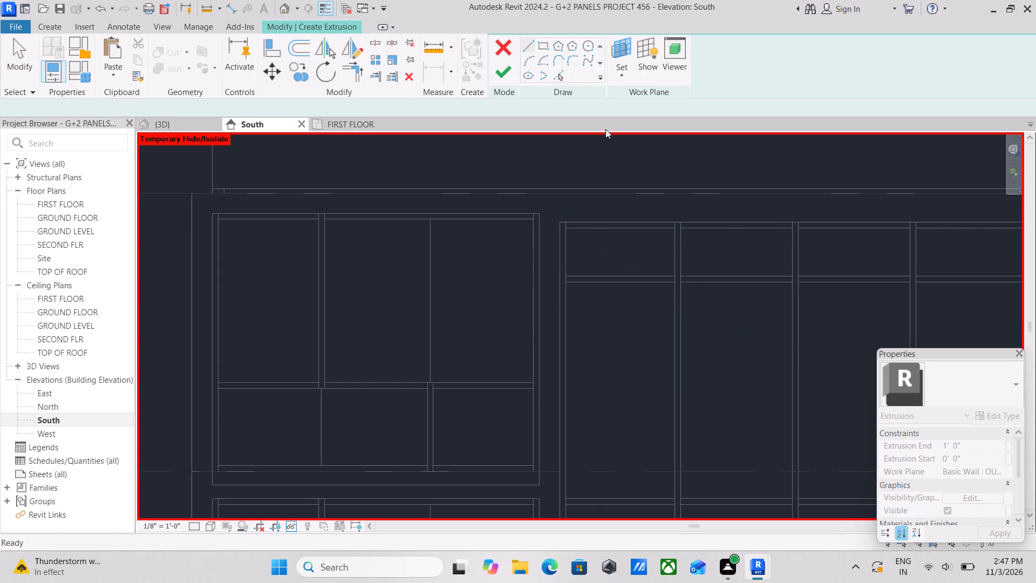
pyautogui.click(547, 44)
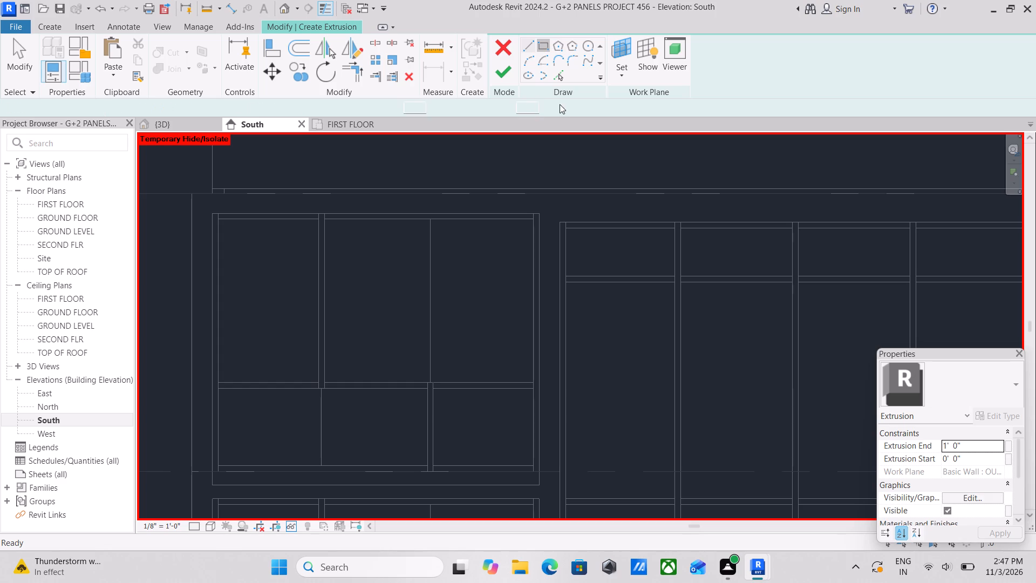
pyautogui.scroll(2, 558, 222)
pyautogui.click(560, 220)
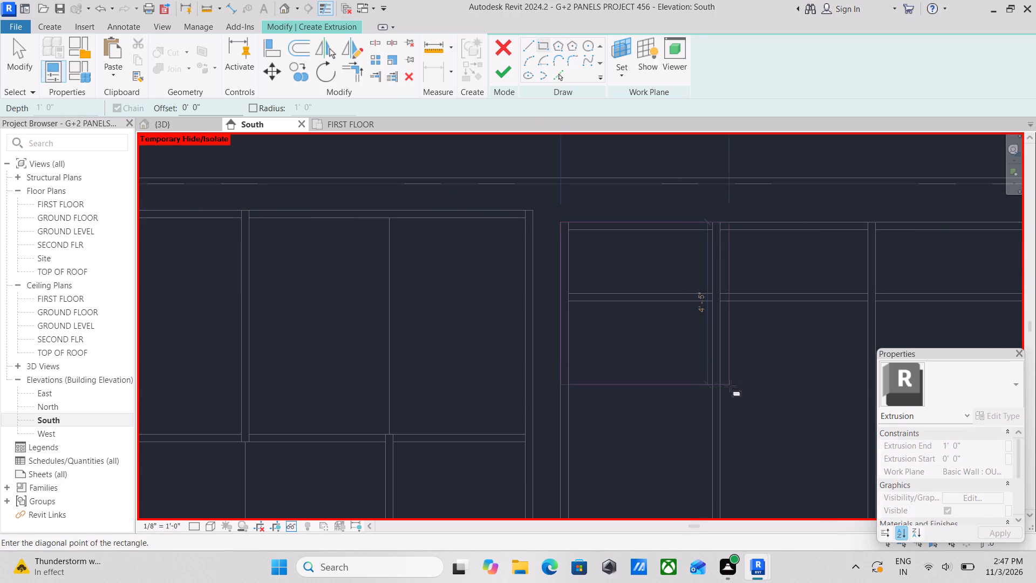
pyautogui.scroll(-1, 730, 386)
pyautogui.moveTo(723, 376); pyautogui.dragTo(591, 208, button='middle')
pyautogui.moveTo(742, 375); pyautogui.dragTo(663, 207, button='middle')
pyautogui.scroll(-3, 698, 322)
pyautogui.moveTo(698, 322); pyautogui.dragTo(690, 294, button='middle')
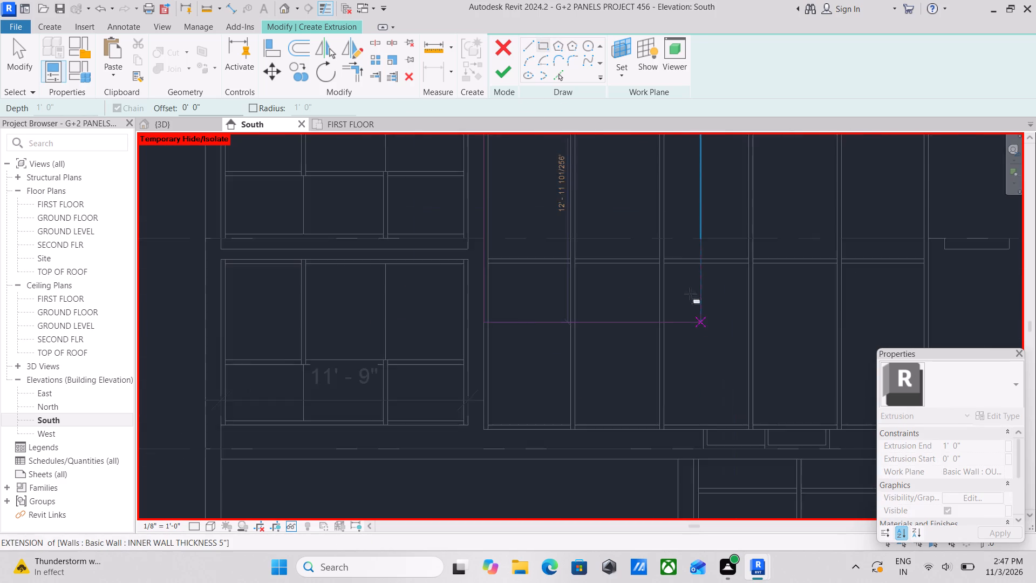
pyautogui.moveTo(690, 294); pyautogui.dragTo(635, 170, button='middle')
pyautogui.moveTo(792, 279); pyautogui.dragTo(745, 300, button='middle')
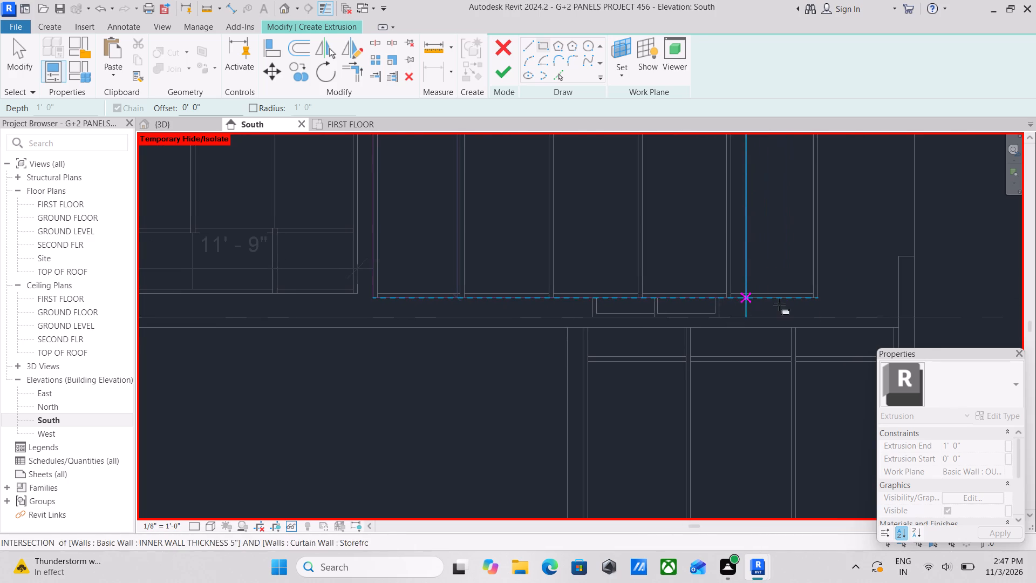
pyautogui.scroll(1, 826, 299)
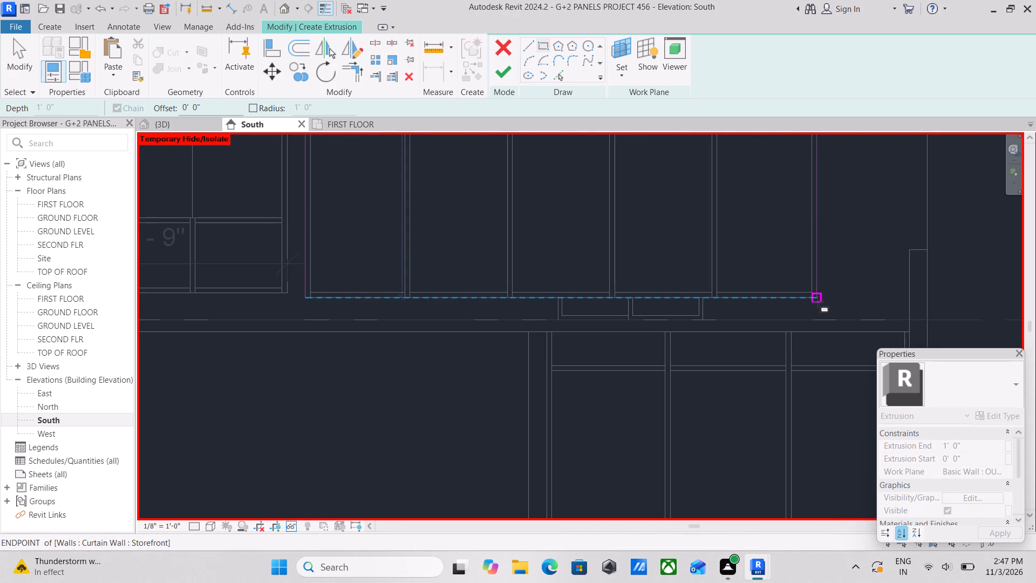
pyautogui.click(818, 302)
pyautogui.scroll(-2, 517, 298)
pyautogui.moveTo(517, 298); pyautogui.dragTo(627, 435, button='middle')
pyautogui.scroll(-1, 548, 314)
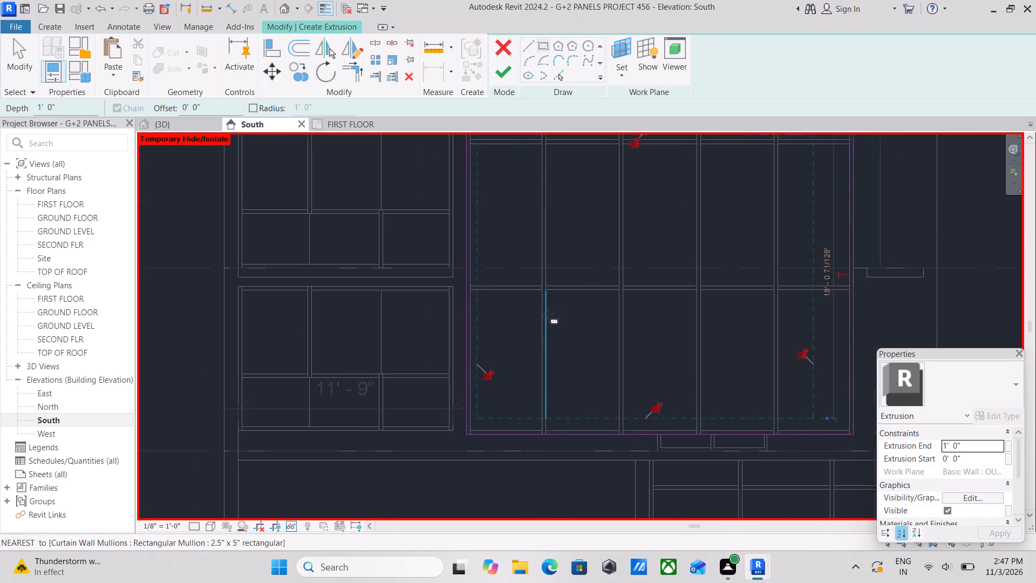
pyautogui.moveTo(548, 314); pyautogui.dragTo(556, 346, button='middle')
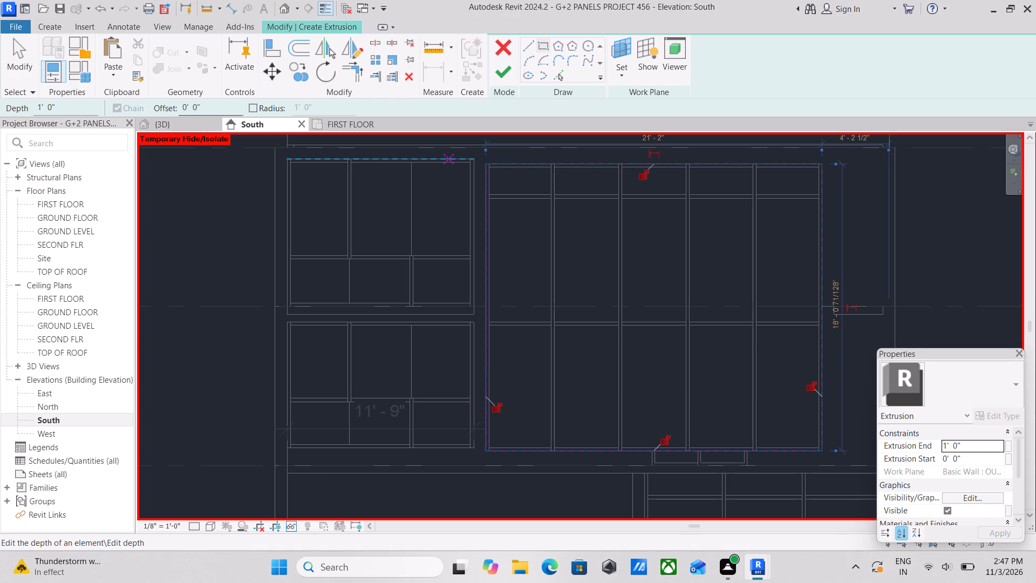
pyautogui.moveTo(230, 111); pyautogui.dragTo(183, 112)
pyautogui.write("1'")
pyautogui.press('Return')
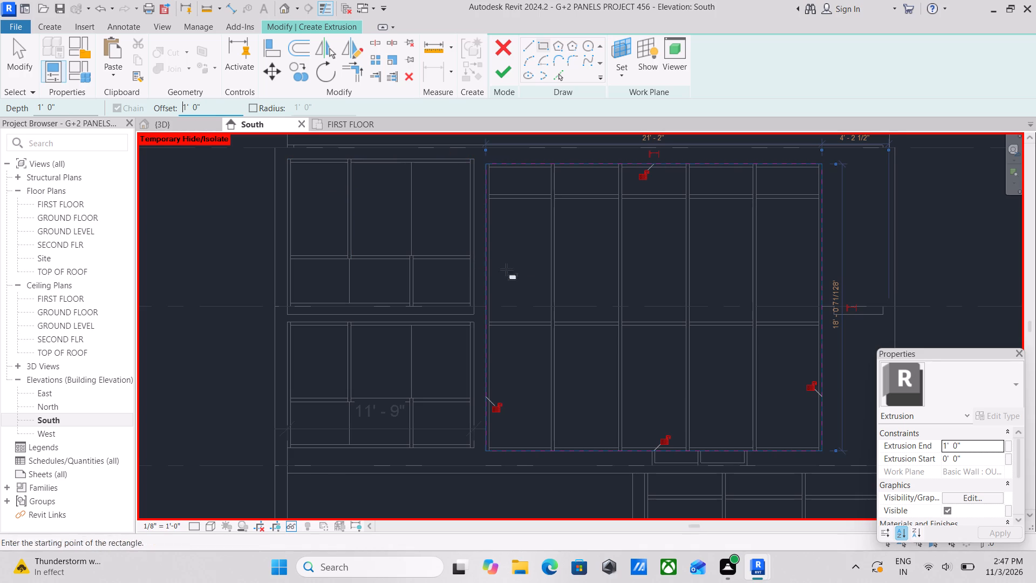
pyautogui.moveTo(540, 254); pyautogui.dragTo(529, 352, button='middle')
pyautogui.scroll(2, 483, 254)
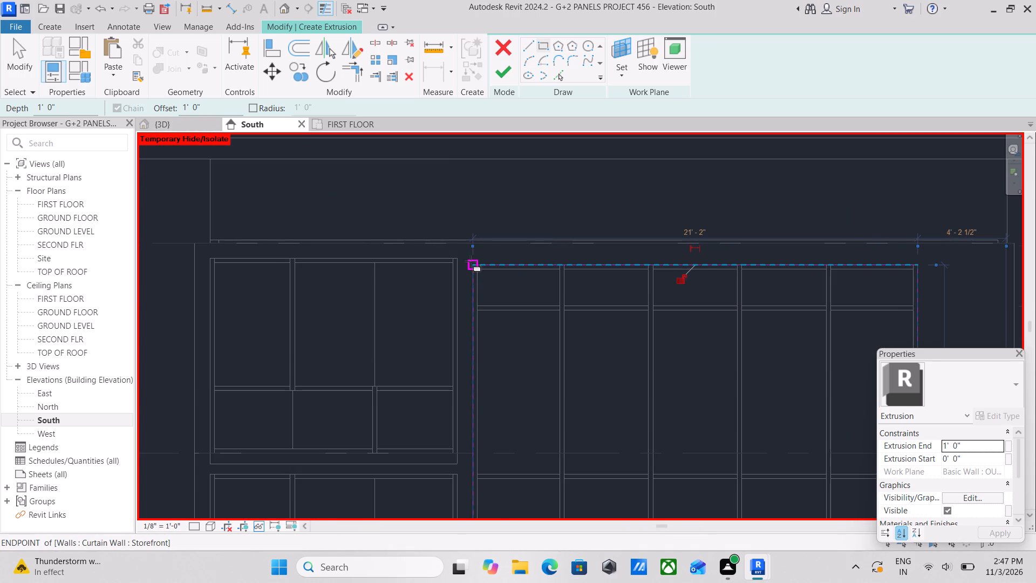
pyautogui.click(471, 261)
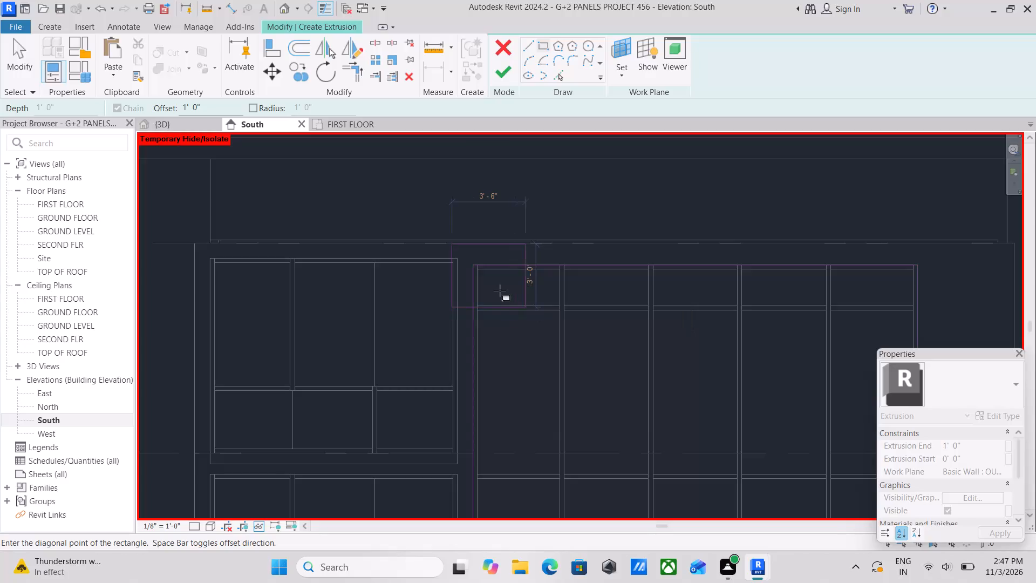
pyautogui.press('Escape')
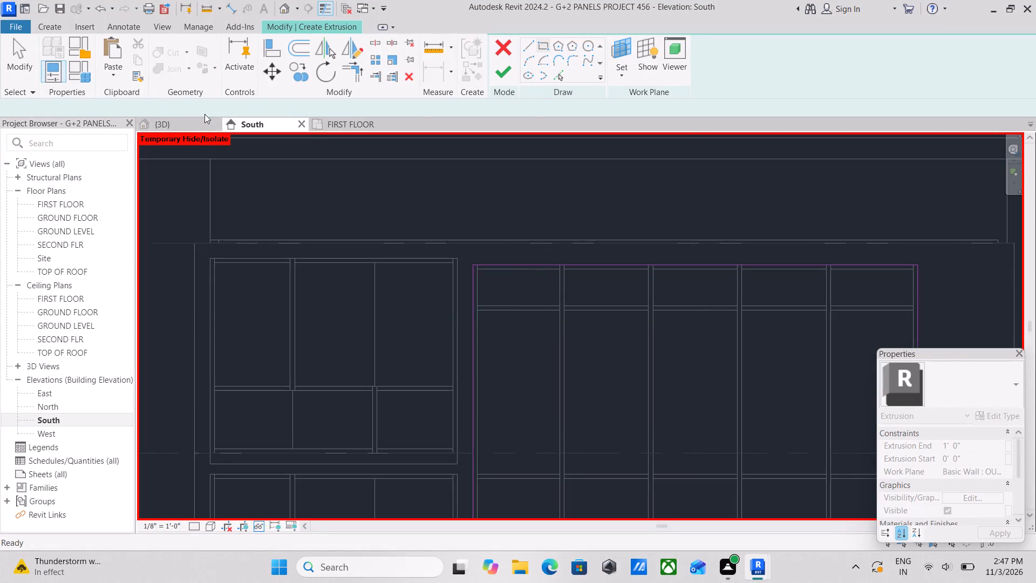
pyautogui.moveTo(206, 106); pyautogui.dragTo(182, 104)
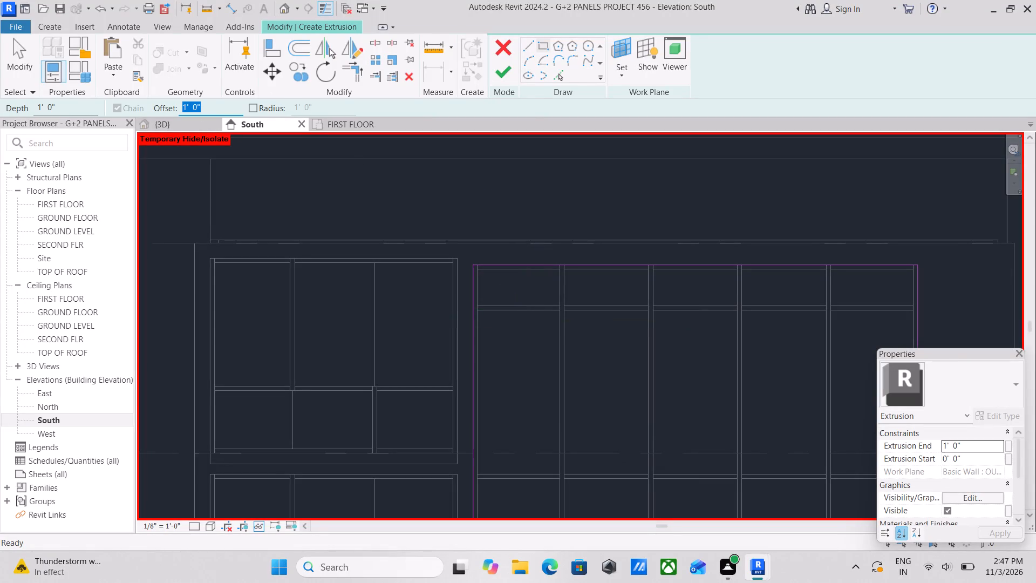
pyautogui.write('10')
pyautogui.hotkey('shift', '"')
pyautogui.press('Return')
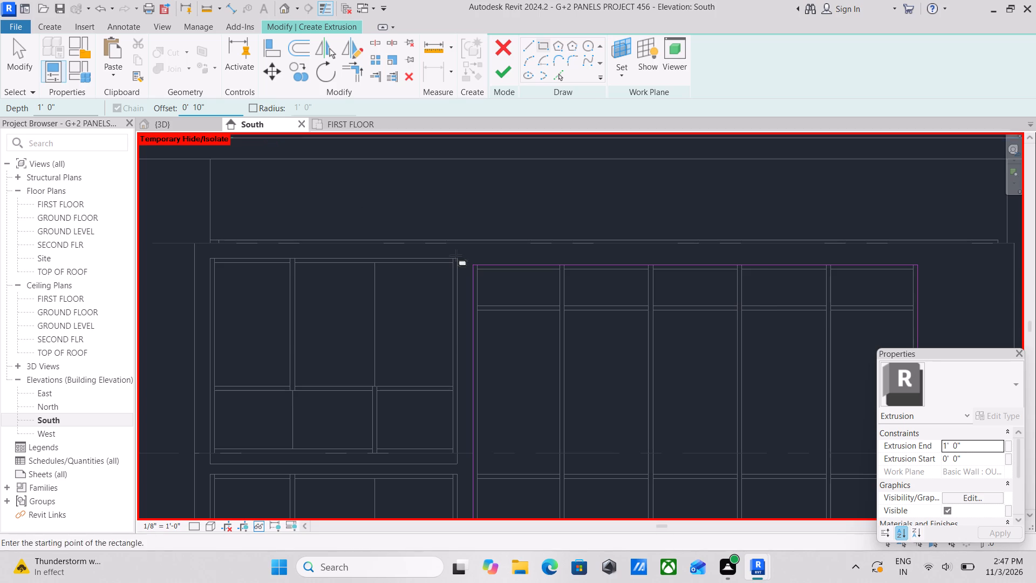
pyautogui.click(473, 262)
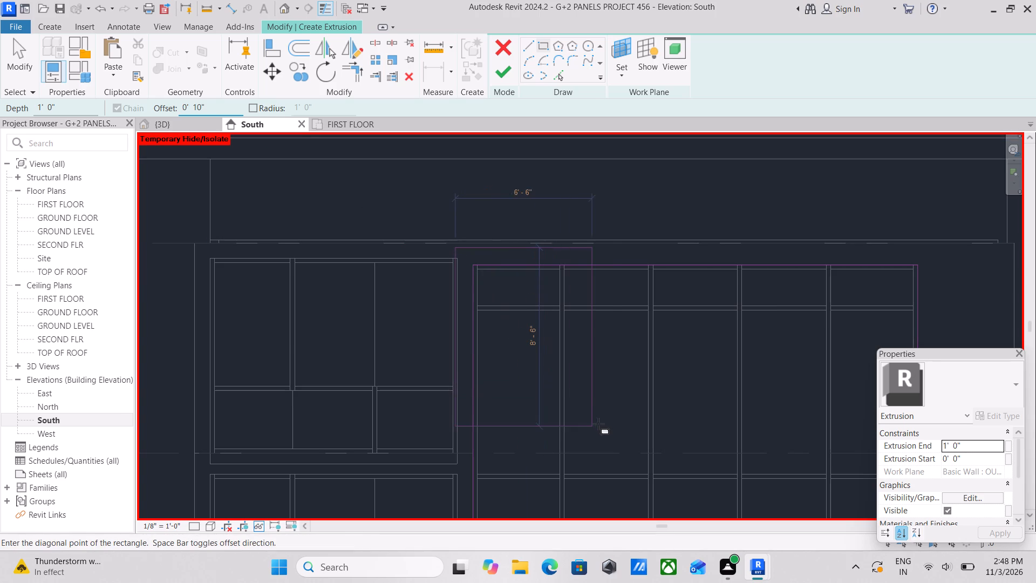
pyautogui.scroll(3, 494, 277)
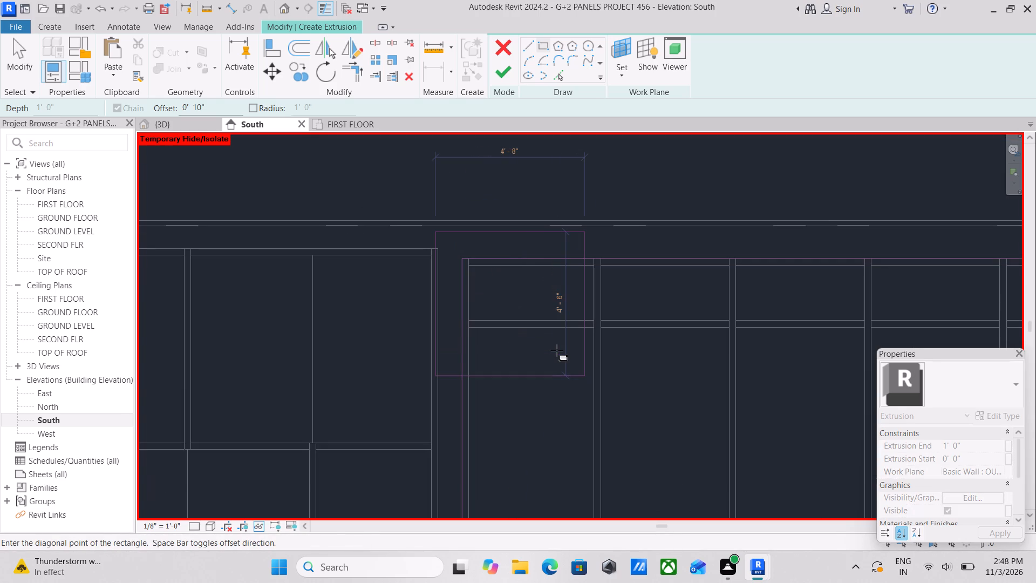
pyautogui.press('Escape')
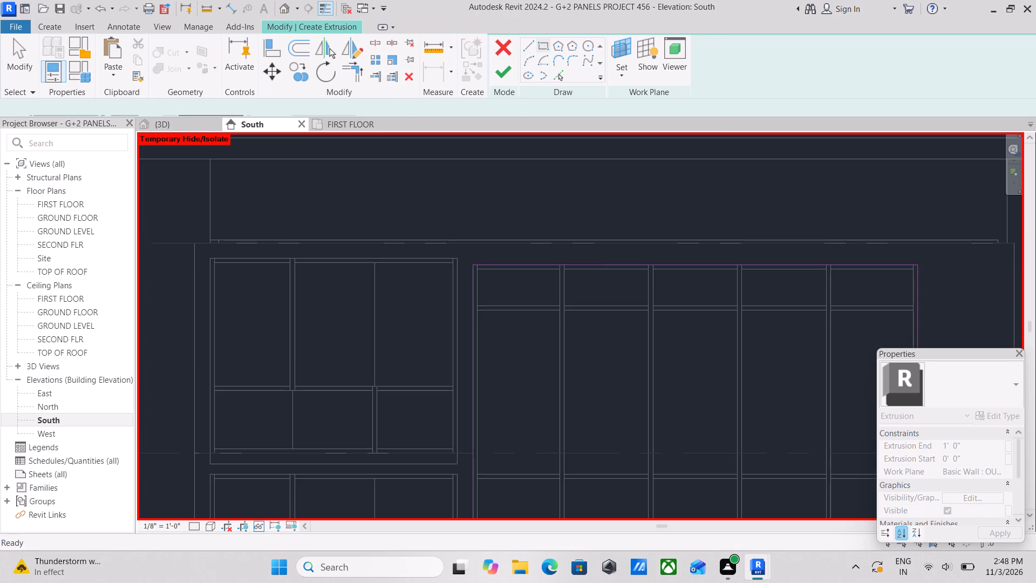
# Sketch a second rectangle around the large Storefront curtain wall, offset 7" outward from its outer corners.
pyautogui.moveTo(210, 107); pyautogui.dragTo(186, 109)
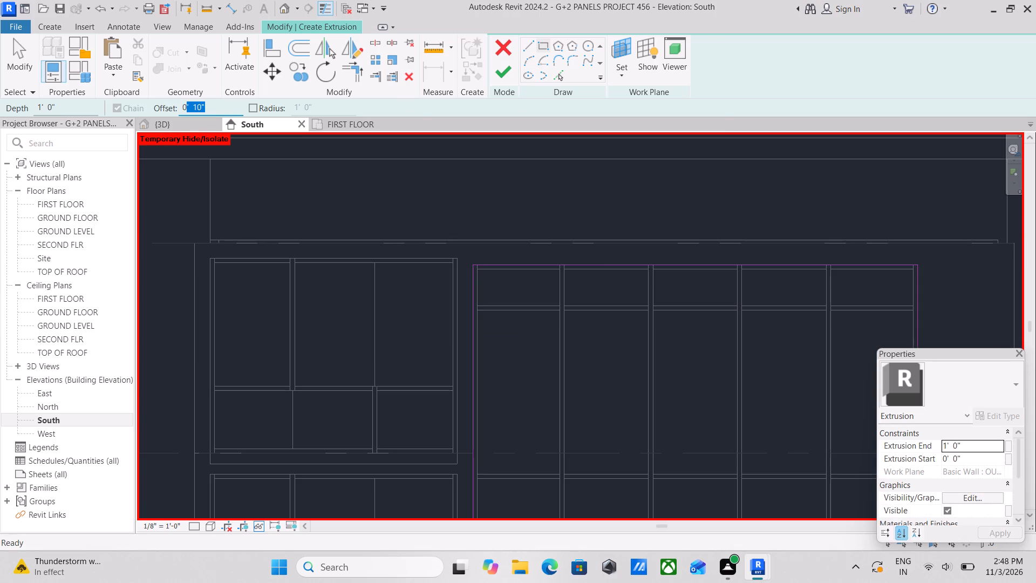
pyautogui.press('7')
pyautogui.hotkey('shift', '"')
pyautogui.press('Return')
pyautogui.scroll(3, 471, 272)
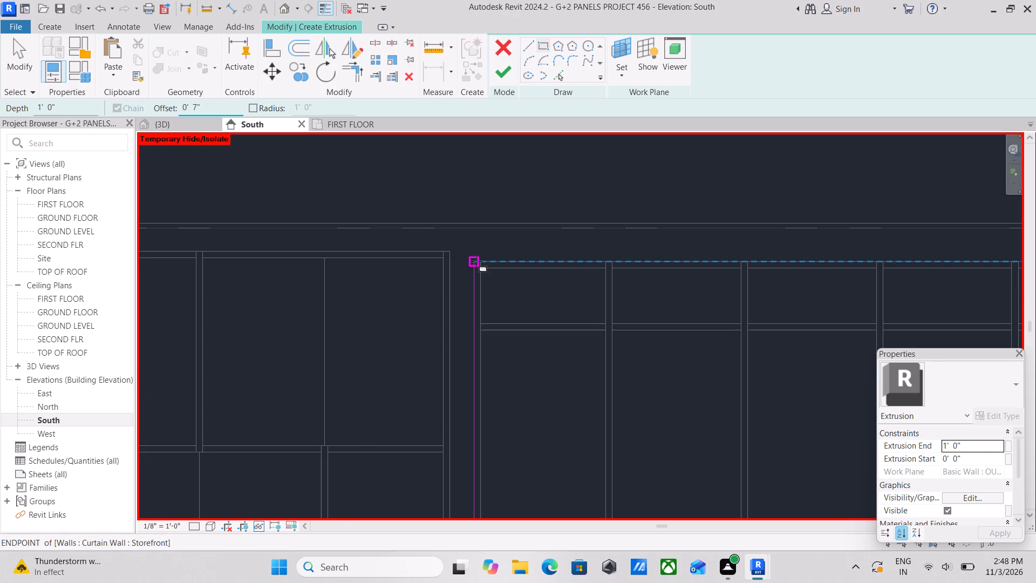
pyautogui.click(476, 261)
pyautogui.moveTo(596, 399); pyautogui.dragTo(493, 240, button='middle')
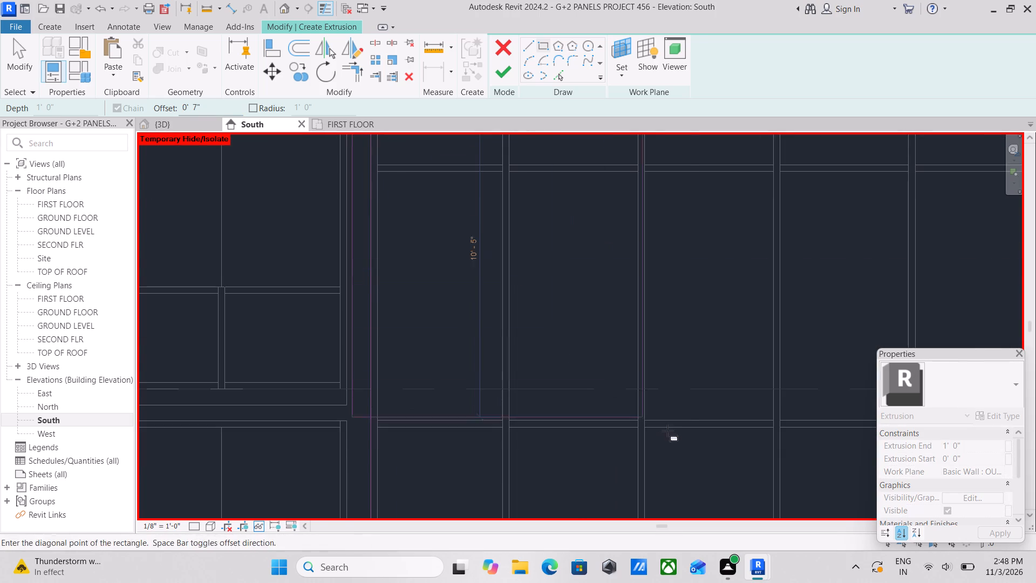
pyautogui.moveTo(672, 432); pyautogui.dragTo(536, 262, button='middle')
pyautogui.moveTo(674, 421); pyautogui.dragTo(562, 240, button='middle')
pyautogui.scroll(-1, 650, 367)
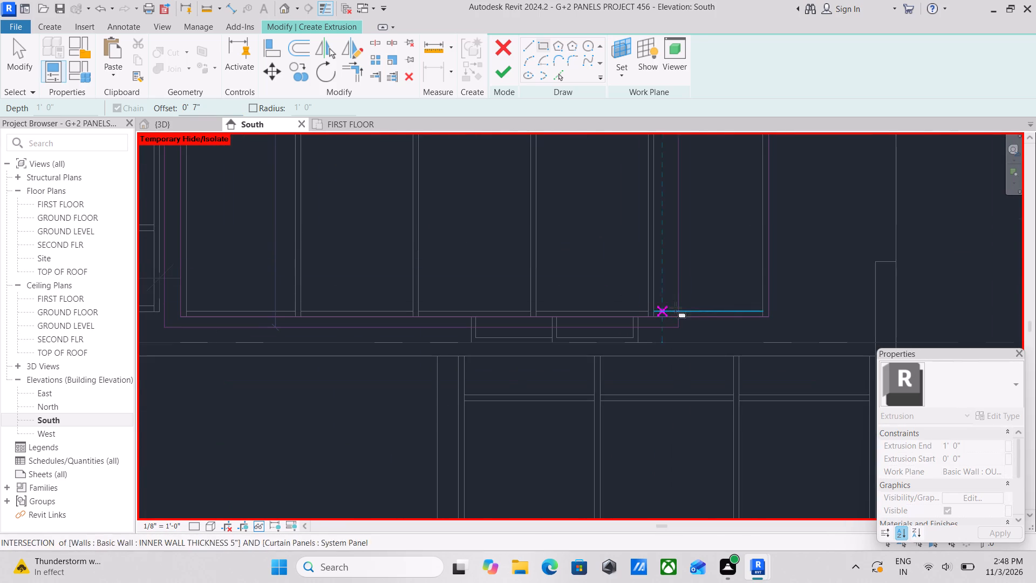
pyautogui.click(773, 319)
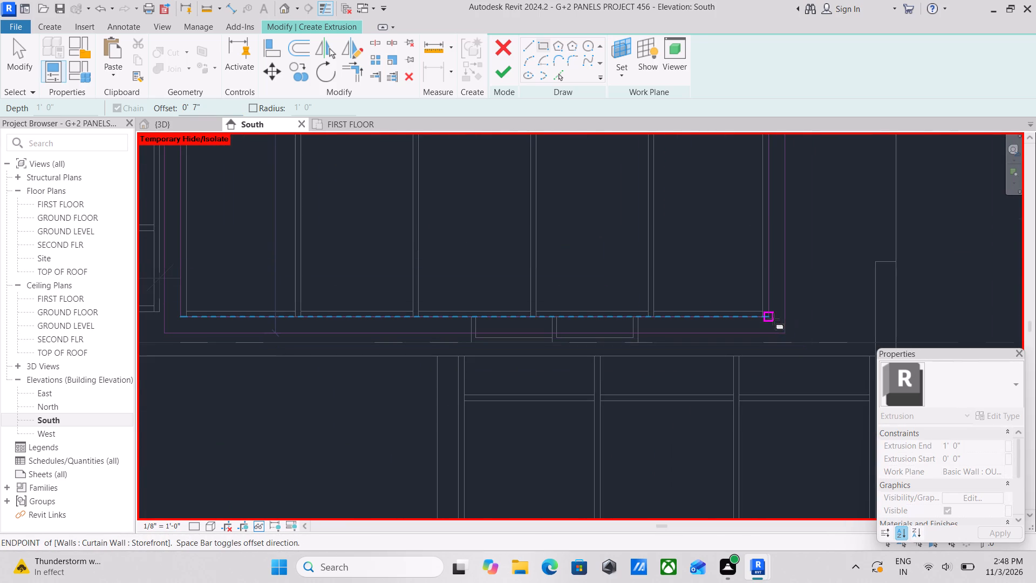
pyautogui.scroll(-1, 800, 288)
pyautogui.moveTo(800, 288); pyautogui.dragTo(817, 352, button='middle')
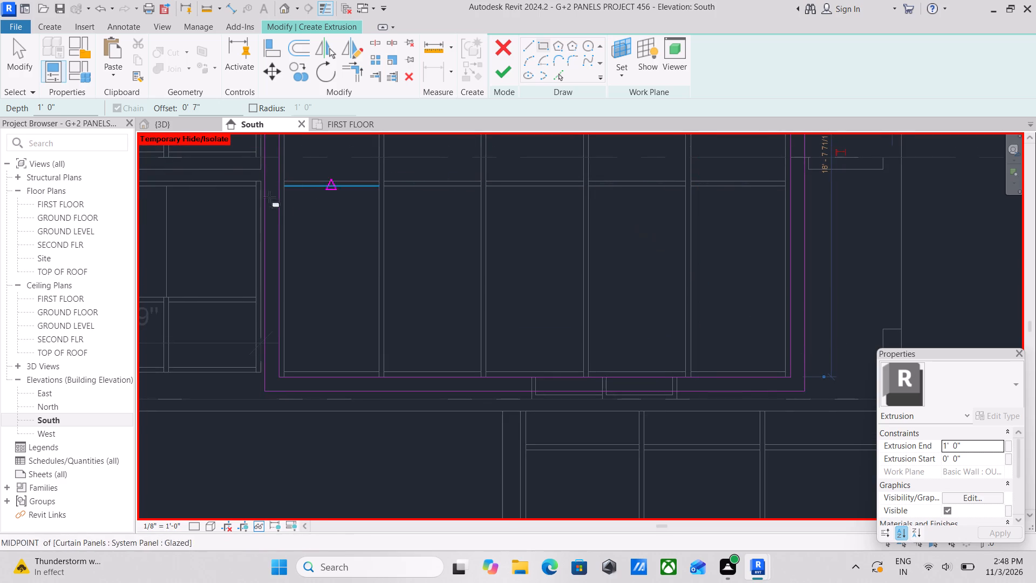
# Finish the frame extrusion from the two nested rectangles, keeping its 1' depth, and complete the in-place model.
pyautogui.scroll(-3, 977, 513)
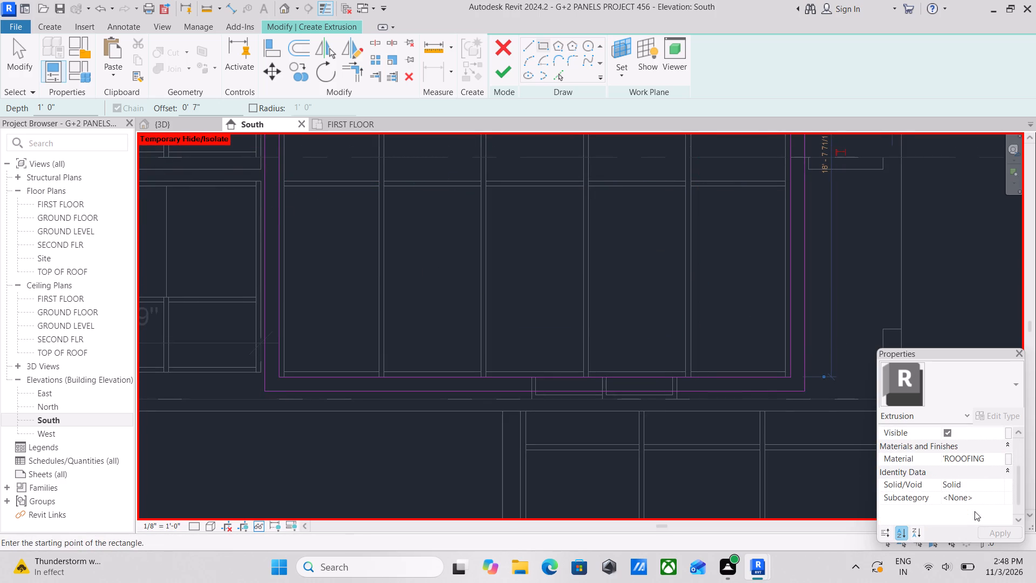
pyautogui.scroll(-1, 944, 466)
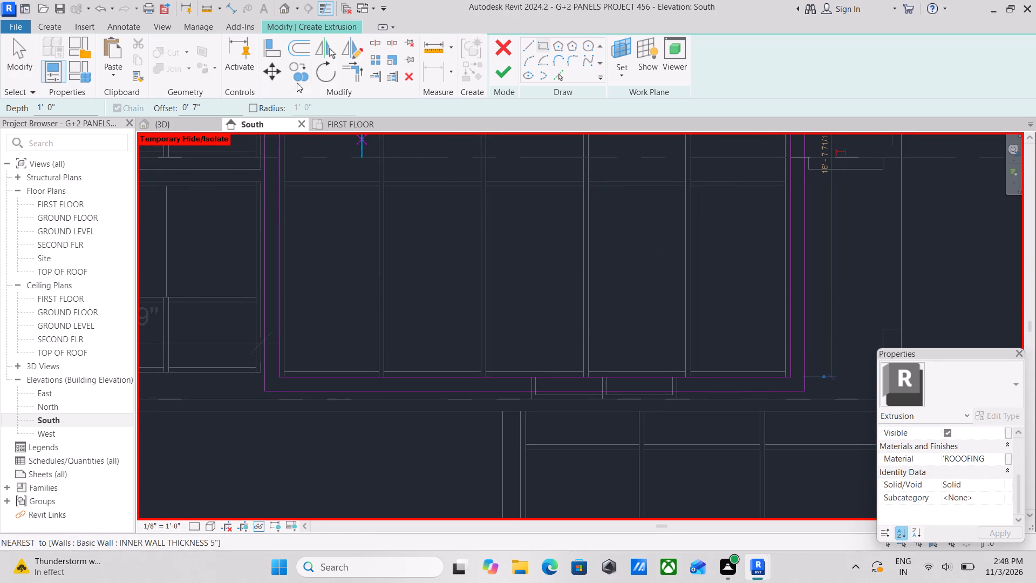
pyautogui.click(503, 77)
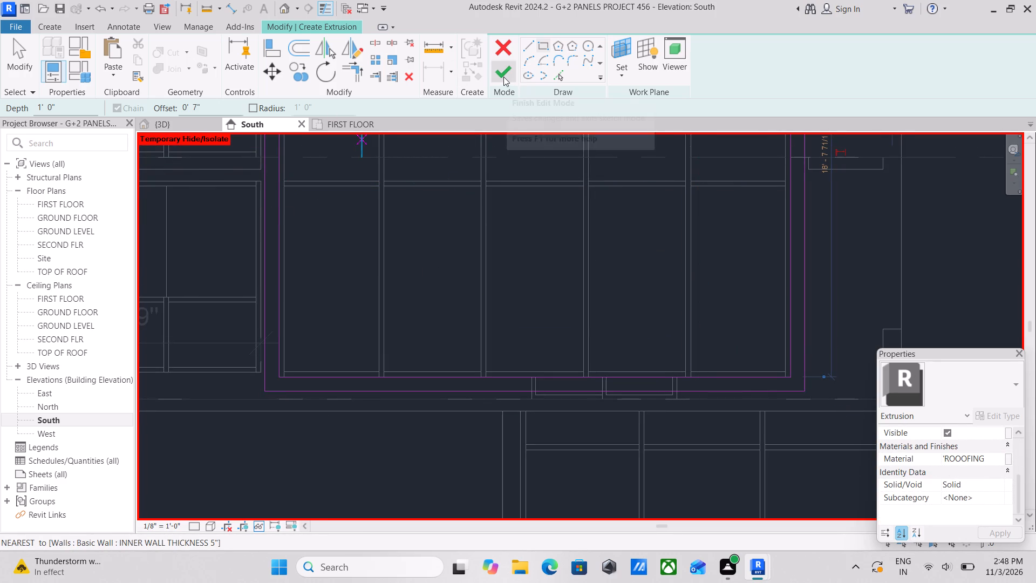
pyautogui.scroll(-2, 604, 342)
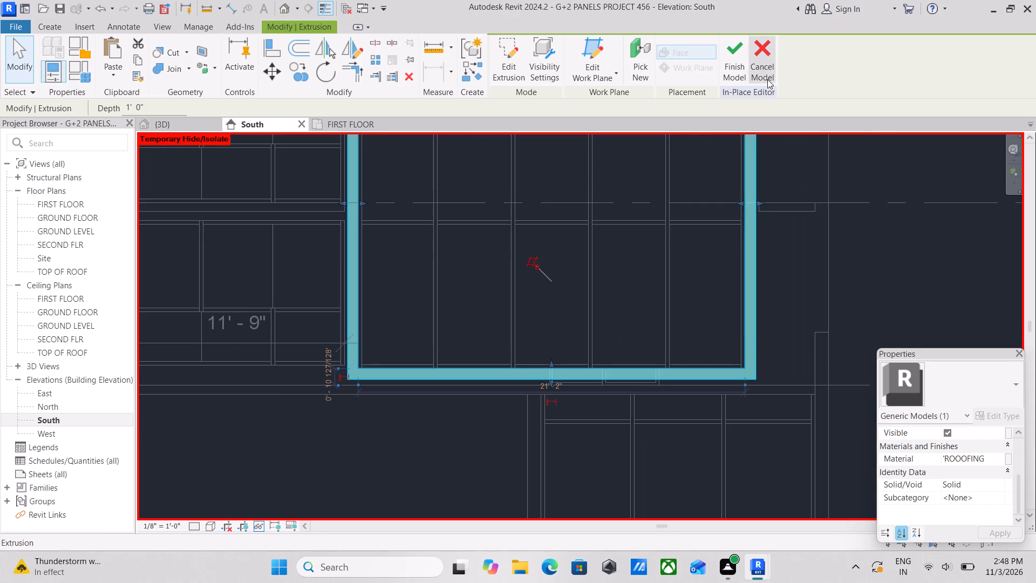
pyautogui.click(744, 55)
pyautogui.scroll(-3, 622, 360)
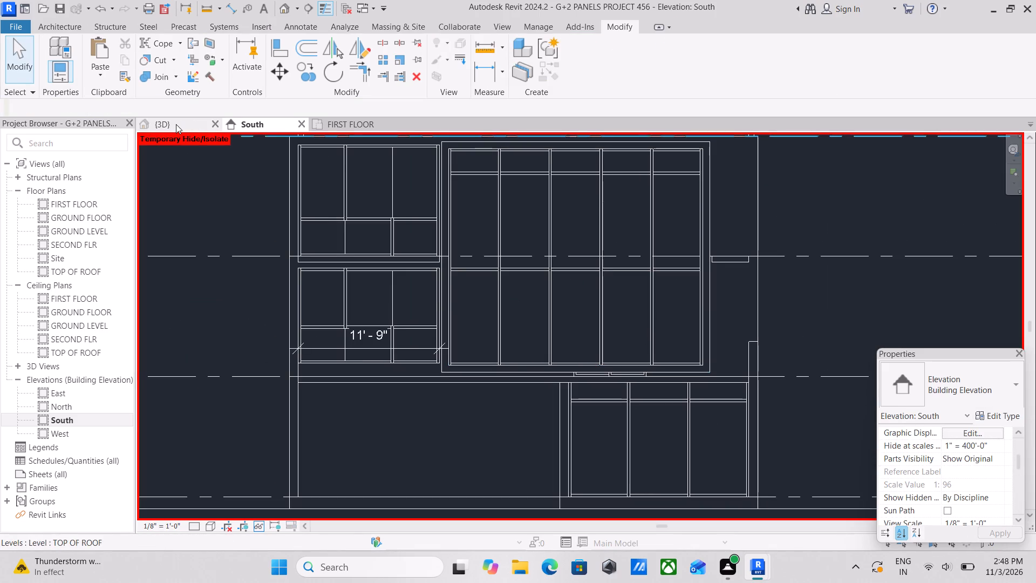
# In the 3D view, stretch the new frame's front face outward so it surrounds the projecting large Storefront curtain wall.
pyautogui.click(176, 124)
pyautogui.keyDown('shift'); pyautogui.moveTo(622, 353); pyautogui.dragTo(490, 419, button='middle'); pyautogui.keyUp('shift')
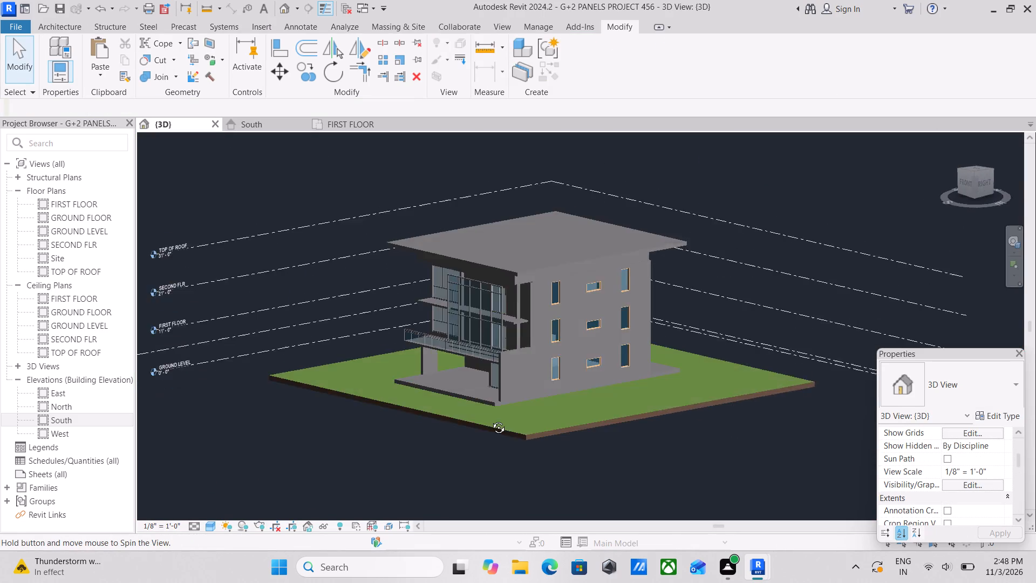
pyautogui.keyDown('shift'); pyautogui.moveTo(490, 419); pyautogui.dragTo(469, 427, button='middle'); pyautogui.keyUp('shift')
pyautogui.moveTo(476, 363); pyautogui.dragTo(532, 387, button='middle')
pyautogui.scroll(1, 521, 318)
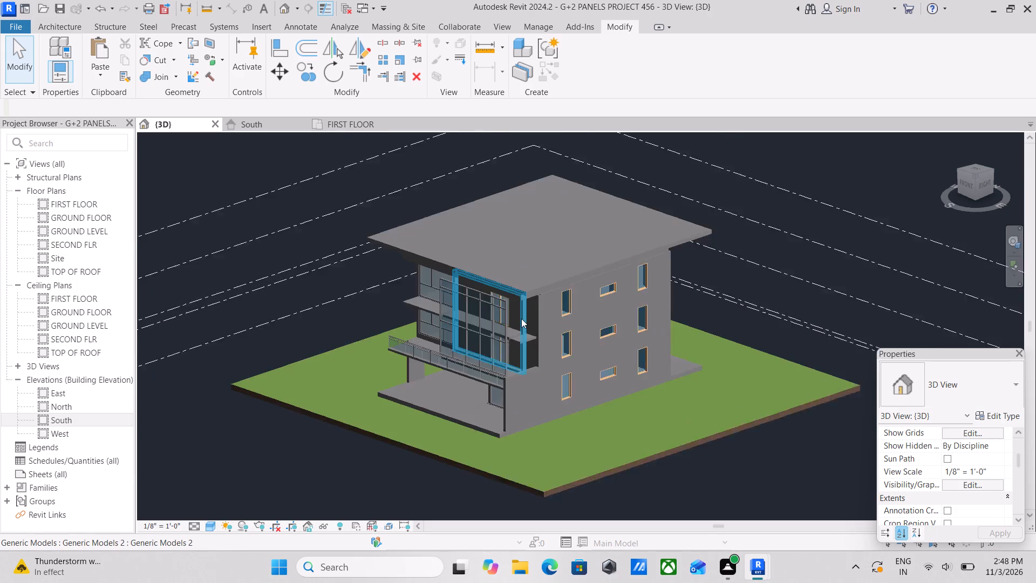
pyautogui.scroll(4, 521, 318)
pyautogui.click(521, 318)
pyautogui.scroll(2, 527, 333)
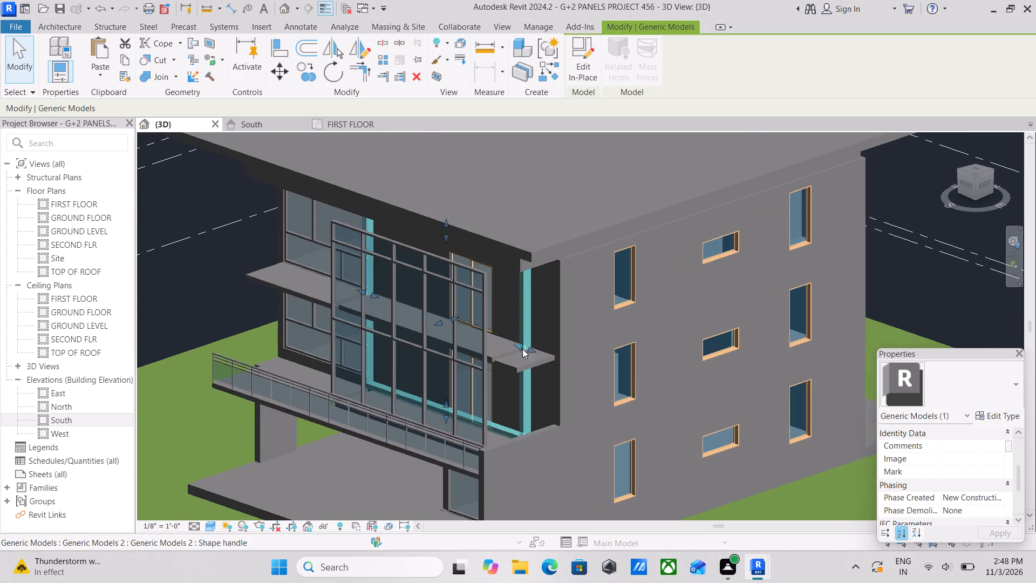
pyautogui.moveTo(438, 323); pyautogui.dragTo(398, 340)
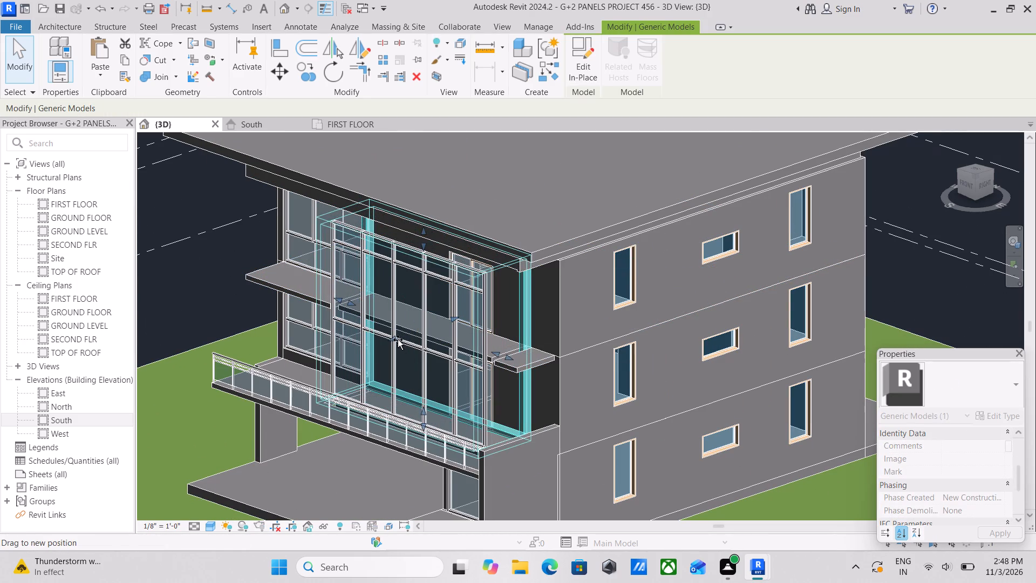
pyautogui.moveTo(398, 340); pyautogui.dragTo(400, 337)
pyautogui.press('Escape')
# Inspect the extended frame around the large curtain wall from the front and opposite side of the building.
pyautogui.scroll(-2, 433, 345)
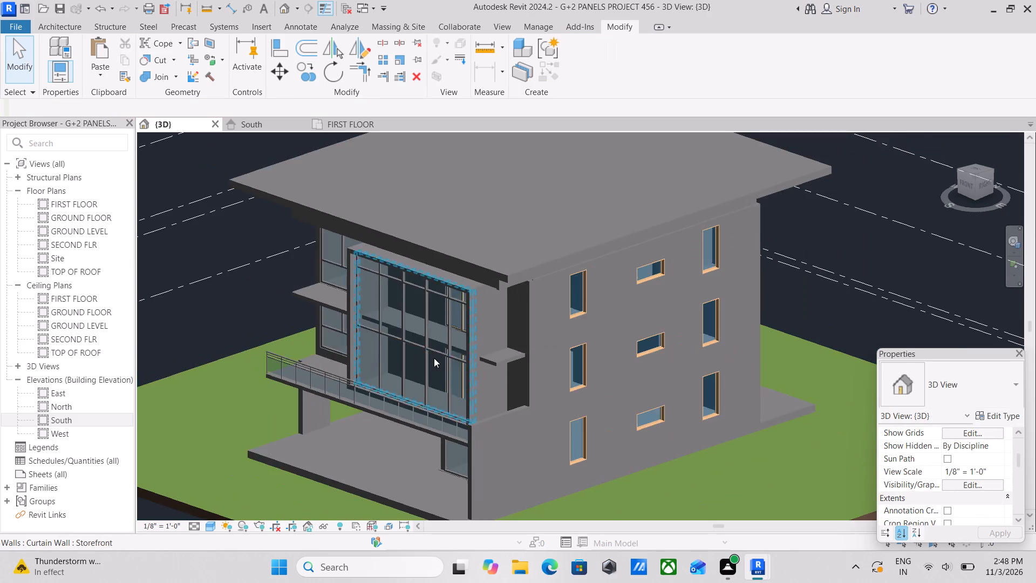
pyautogui.scroll(-2, 438, 377)
pyautogui.keyDown('shift'); pyautogui.moveTo(439, 377); pyautogui.dragTo(633, 342, button='middle'); pyautogui.keyUp('shift')
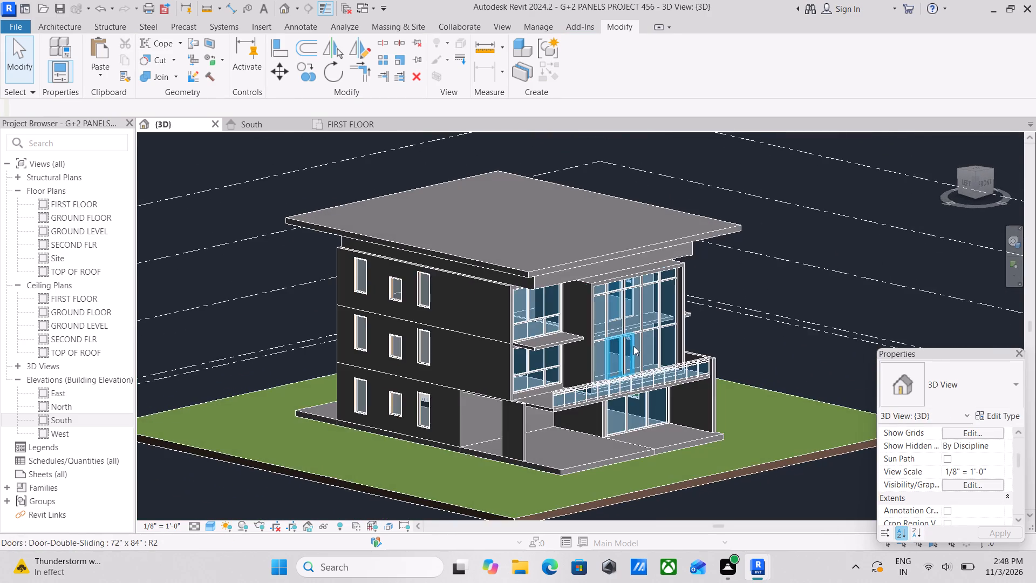
pyautogui.scroll(3, 645, 349)
pyautogui.keyDown('shift'); pyautogui.moveTo(644, 347); pyautogui.dragTo(603, 357, button='middle'); pyautogui.keyUp('shift')
pyautogui.scroll(1, 605, 364)
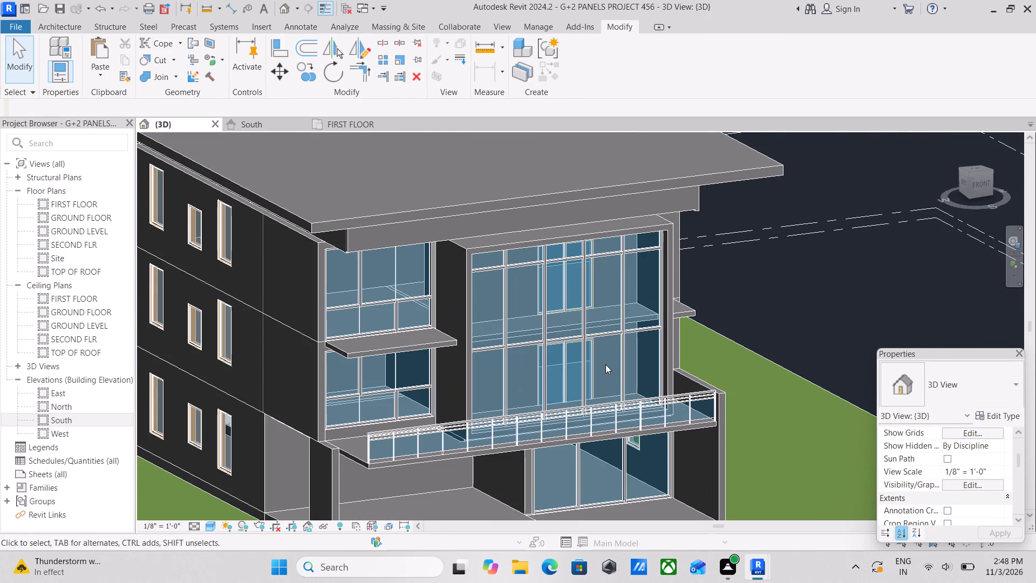
pyautogui.scroll(-2, 546, 339)
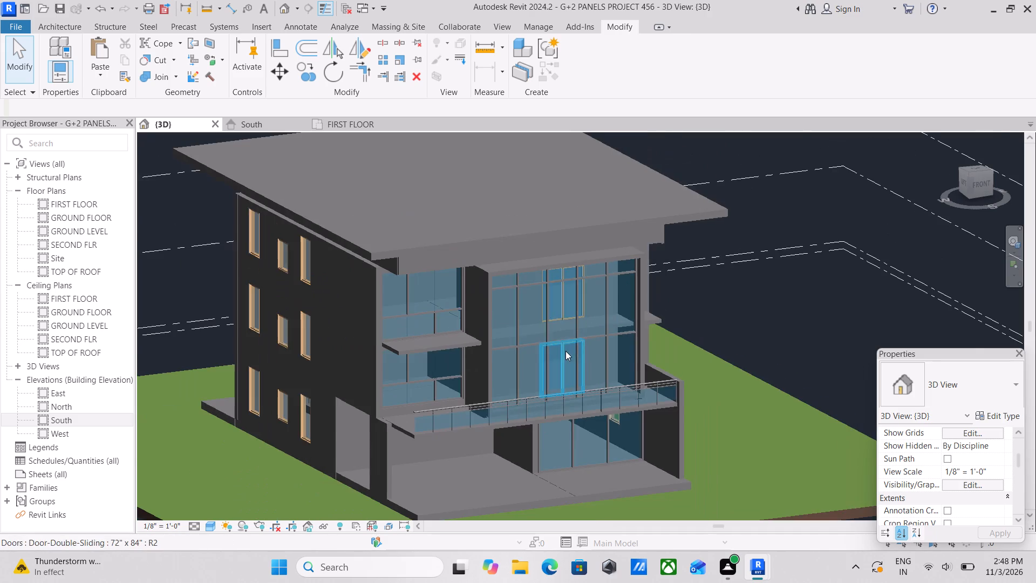
# Examine the framed large Storefront curtain wall and the adjoining slab projections and balcony from both sides and straight on.
pyautogui.scroll(-1, 570, 364)
pyautogui.keyDown('shift'); pyautogui.moveTo(582, 377); pyautogui.dragTo(482, 329, button='middle'); pyautogui.keyUp('shift')
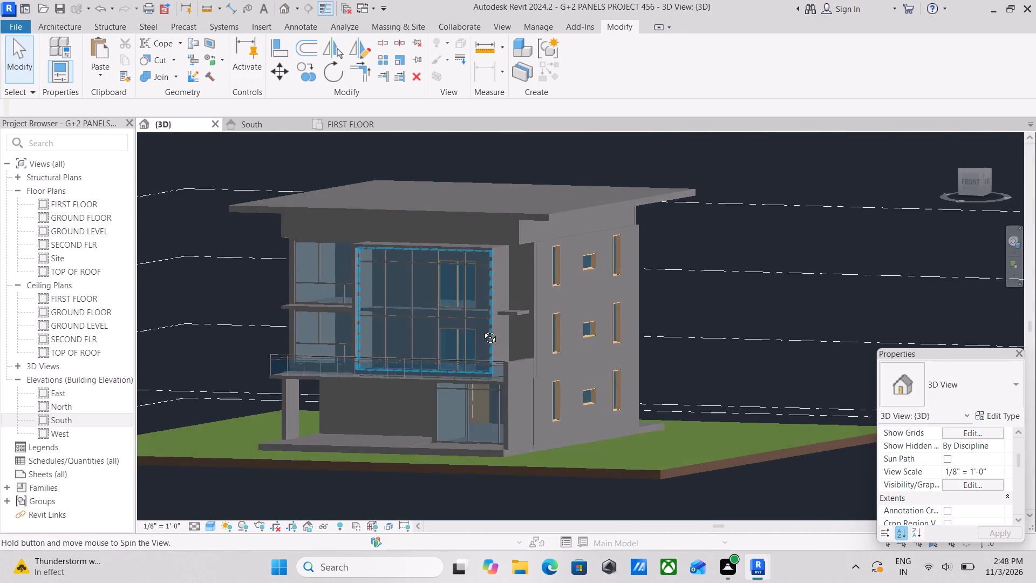
pyautogui.keyDown('shift'); pyautogui.moveTo(482, 329); pyautogui.dragTo(483, 331, button='middle'); pyautogui.keyUp('shift')
pyautogui.scroll(3, 419, 359)
pyautogui.keyDown('shift'); pyautogui.moveTo(448, 396); pyautogui.dragTo(530, 446, button='middle'); pyautogui.keyUp('shift')
pyautogui.scroll(1, 531, 448)
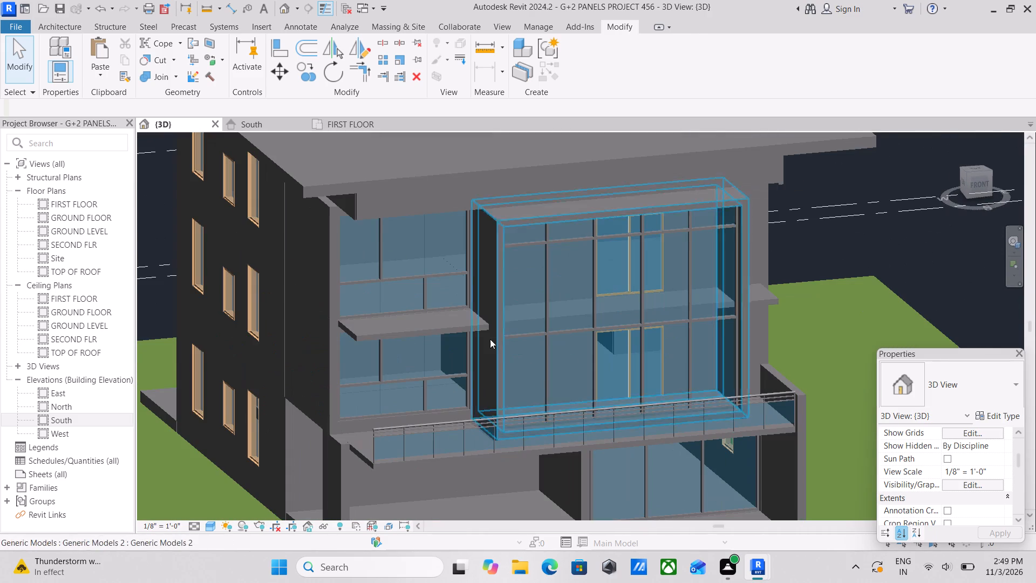
pyautogui.scroll(2, 802, 273)
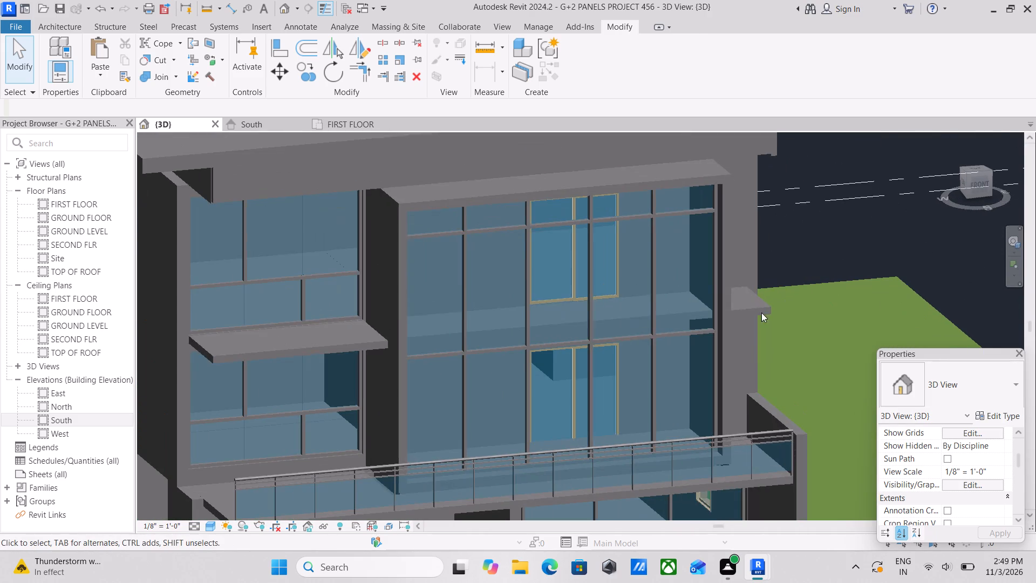
pyautogui.scroll(-3, 465, 313)
pyautogui.keyDown('shift'); pyautogui.moveTo(479, 328); pyautogui.dragTo(575, 281, button='middle'); pyautogui.keyUp('shift')
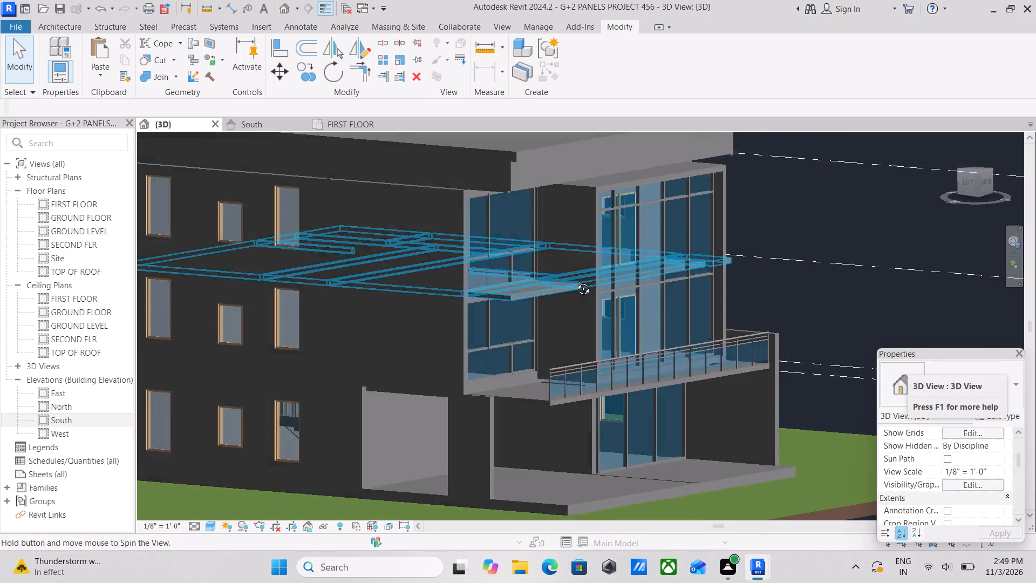
pyautogui.keyDown('shift'); pyautogui.moveTo(575, 281); pyautogui.dragTo(438, 253, button='middle'); pyautogui.keyUp('shift')
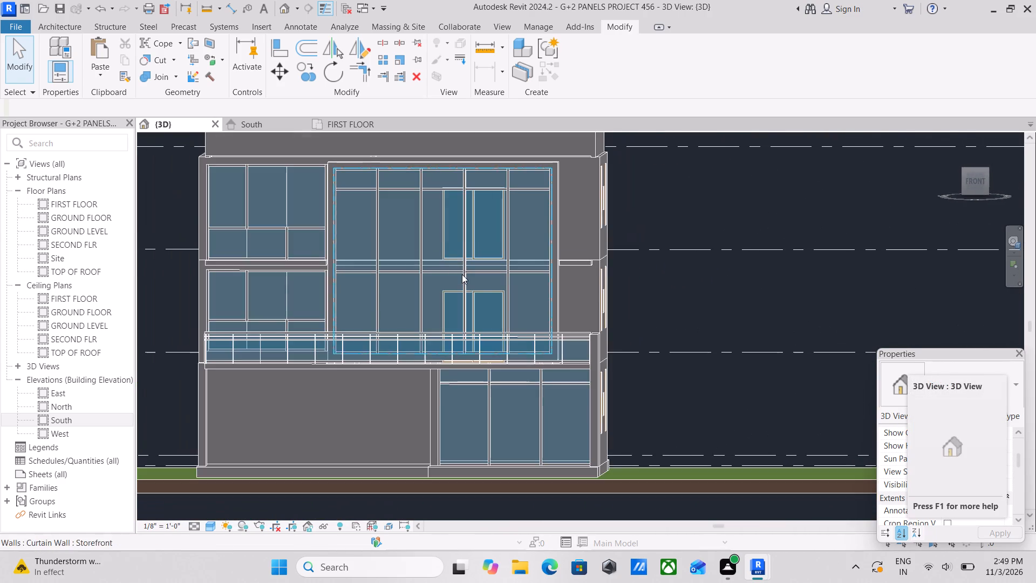
pyautogui.keyDown('shift'); pyautogui.moveTo(467, 277); pyautogui.dragTo(500, 300, button='middle'); pyautogui.keyUp('shift')
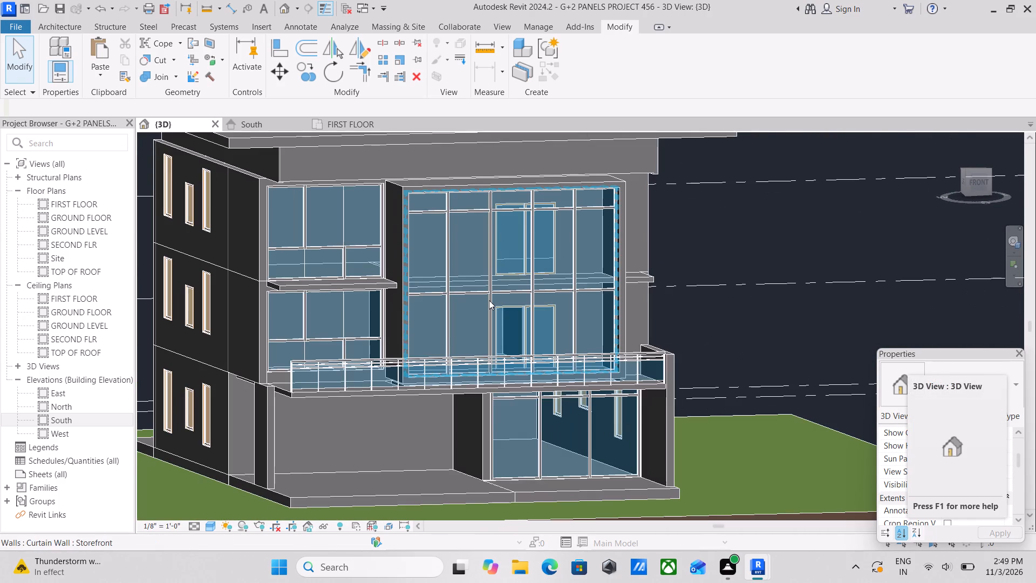
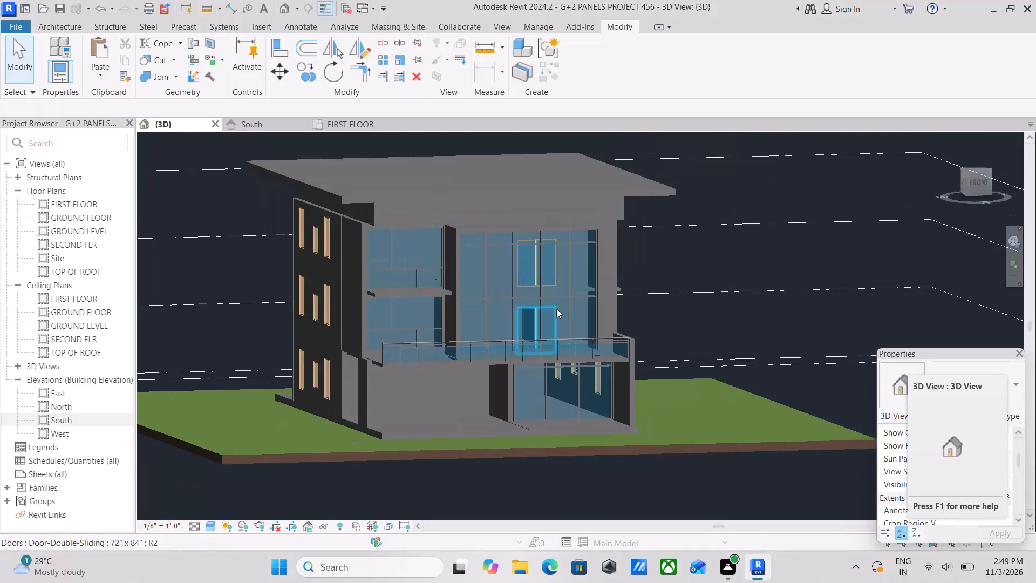
# Examine the framed large Storefront curtain wall, its surrounding frame and the balcony from both sides, the front and above.
pyautogui.keyDown('shift'); pyautogui.moveTo(555, 305); pyautogui.dragTo(510, 344, button='middle'); pyautogui.keyUp('shift')
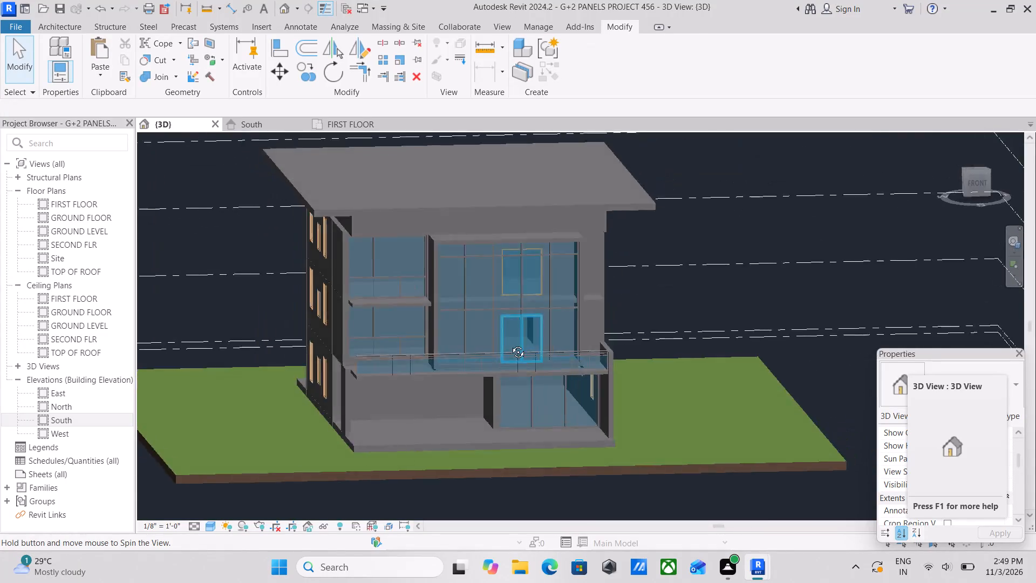
pyautogui.keyDown('shift'); pyautogui.moveTo(510, 344); pyautogui.dragTo(413, 399, button='middle'); pyautogui.keyUp('shift')
pyautogui.keyDown('shift'); pyautogui.scroll(1, 414, 397); pyautogui.keyUp('shift')
pyautogui.keyDown('shift'); pyautogui.moveTo(405, 382); pyautogui.dragTo(497, 364, button='middle'); pyautogui.keyUp('shift')
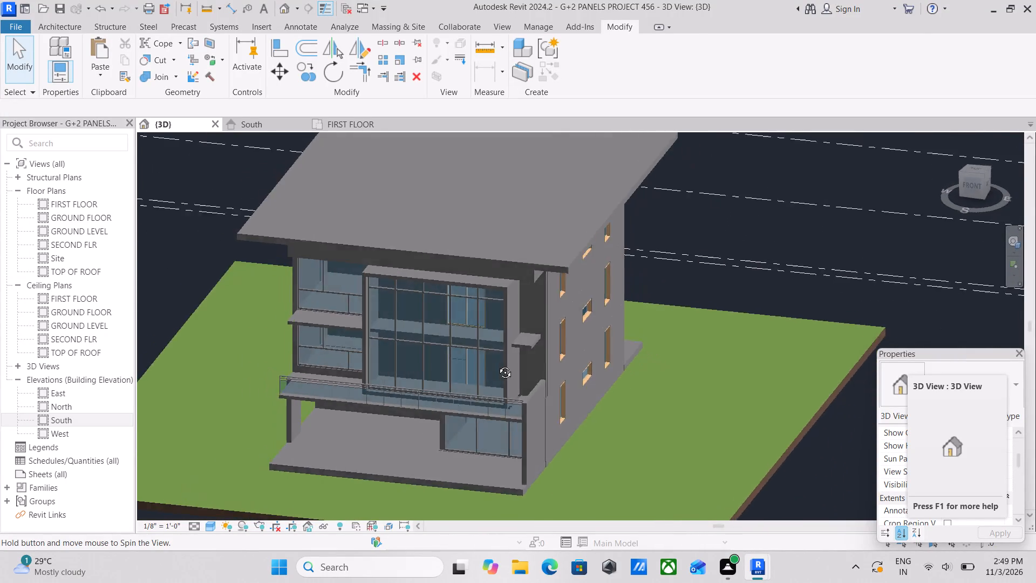
pyautogui.keyDown('shift'); pyautogui.moveTo(497, 364); pyautogui.dragTo(495, 365, button='middle'); pyautogui.keyUp('shift')
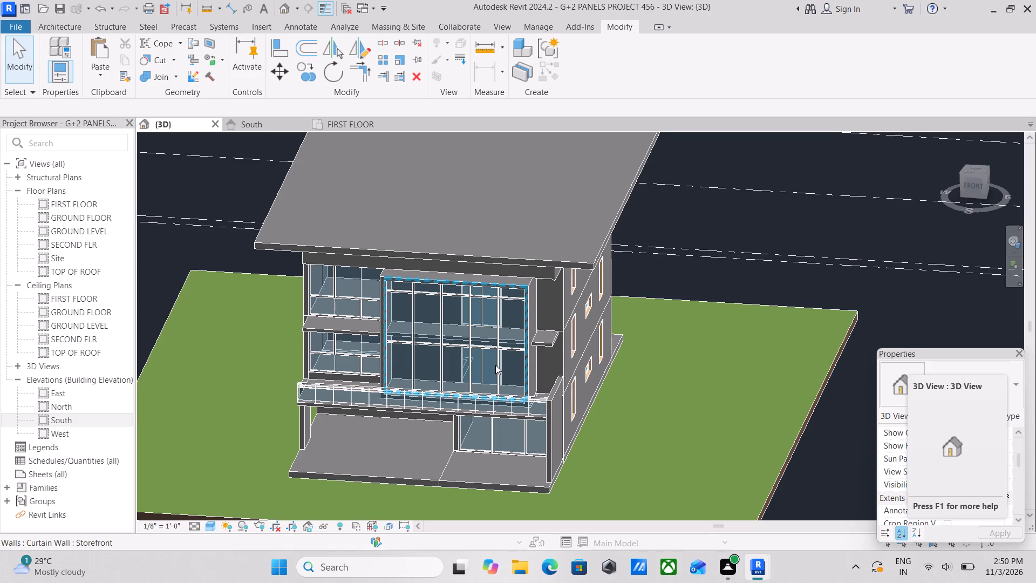
pyautogui.scroll(4, 572, 355)
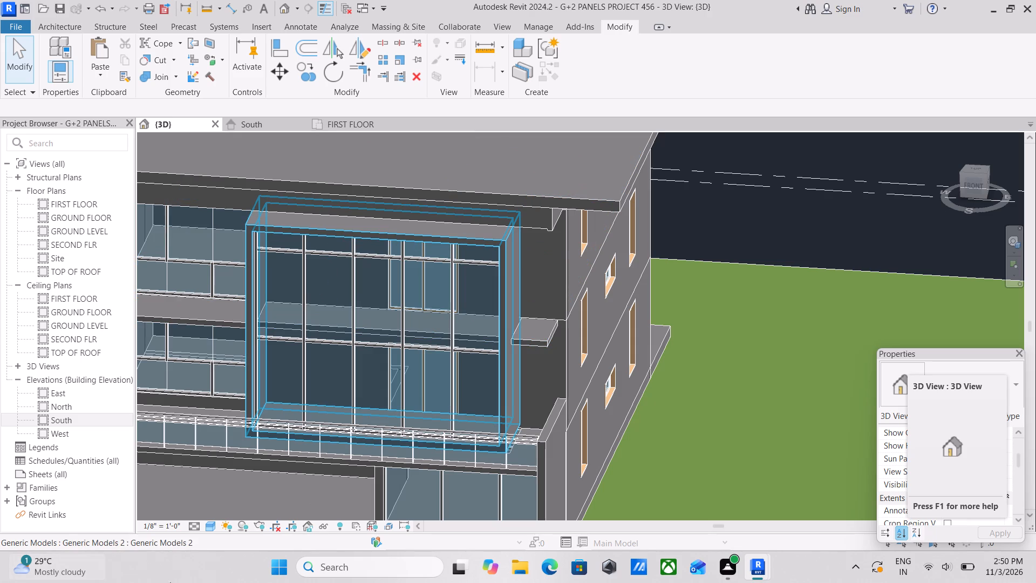
pyautogui.scroll(-2, 48, 523)
pyautogui.scroll(1, 428, 428)
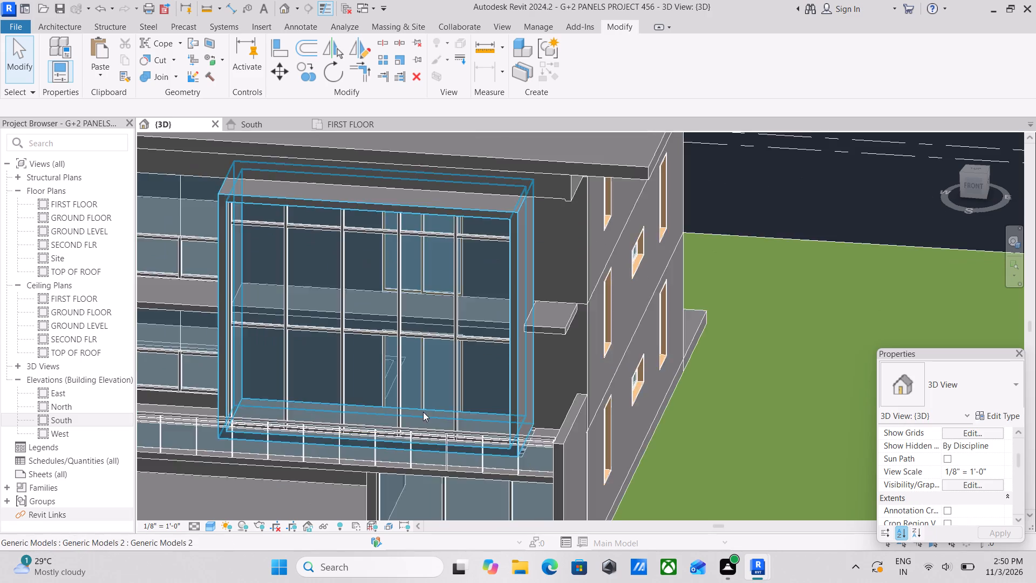
pyautogui.keyDown('shift'); pyautogui.moveTo(423, 411); pyautogui.dragTo(478, 395, button='middle'); pyautogui.keyUp('shift')
pyautogui.moveTo(462, 390); pyautogui.dragTo(468, 444, button='middle')
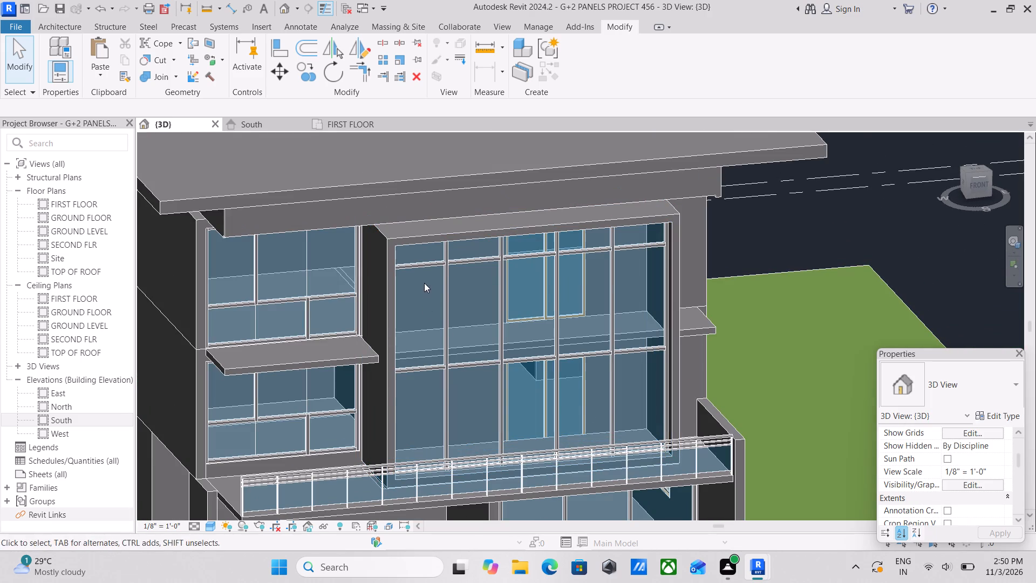
pyautogui.click(440, 270)
pyautogui.scroll(-1, 445, 399)
pyautogui.moveTo(437, 389); pyautogui.dragTo(421, 365, button='middle')
pyautogui.scroll(2, 433, 382)
pyautogui.scroll(-1, 476, 384)
pyautogui.moveTo(476, 384); pyautogui.dragTo(462, 383, button='middle')
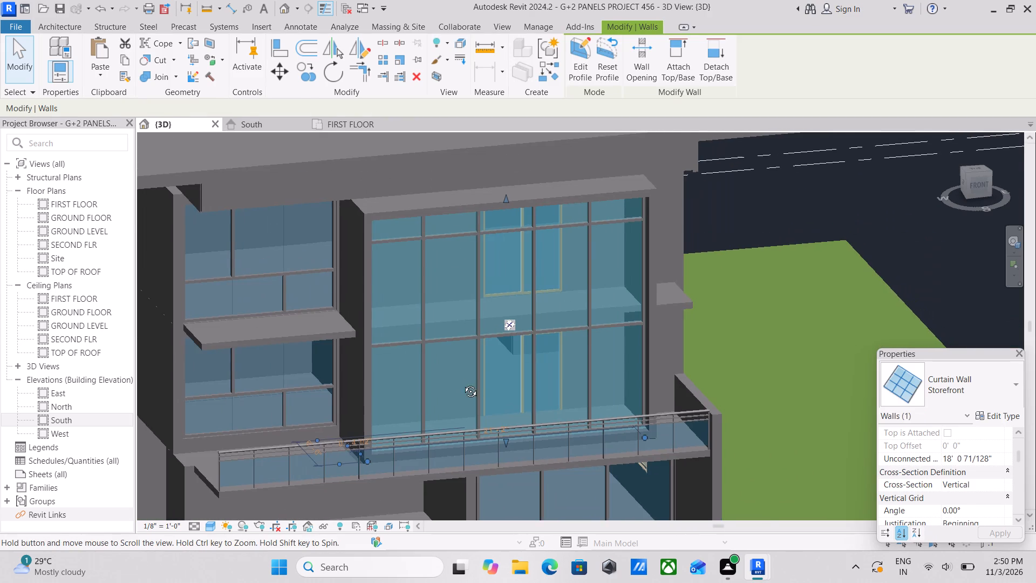
pyautogui.moveTo(462, 383); pyautogui.dragTo(431, 324, button='middle')
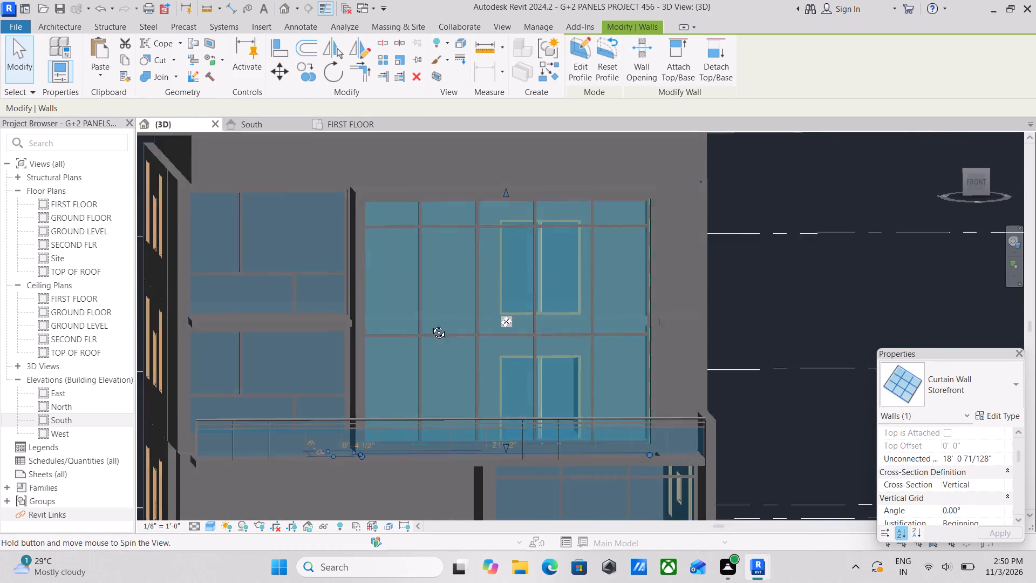
pyautogui.moveTo(431, 324); pyautogui.dragTo(455, 429, button='middle')
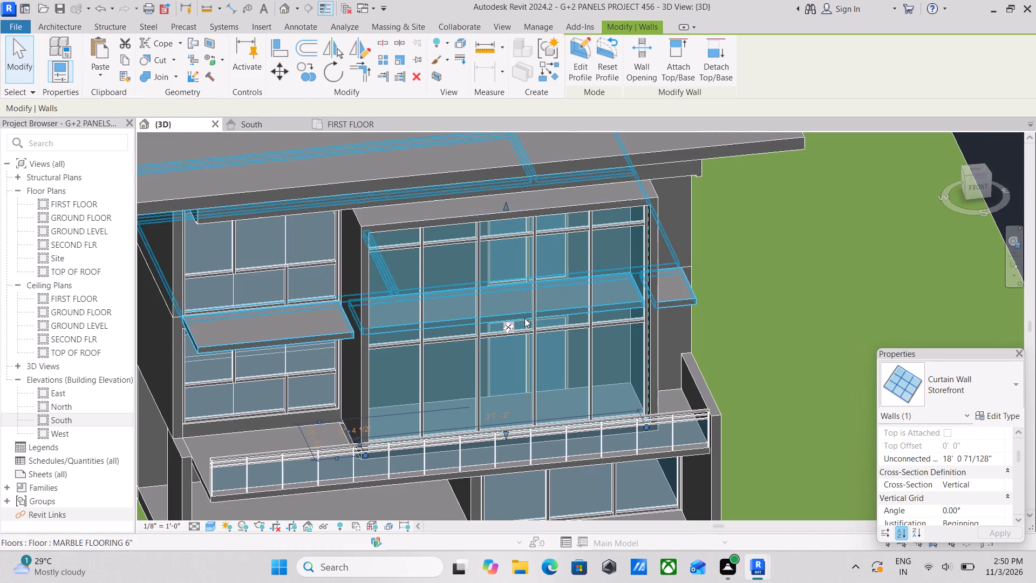
pyautogui.scroll(3, 542, 342)
pyautogui.press('Escape')
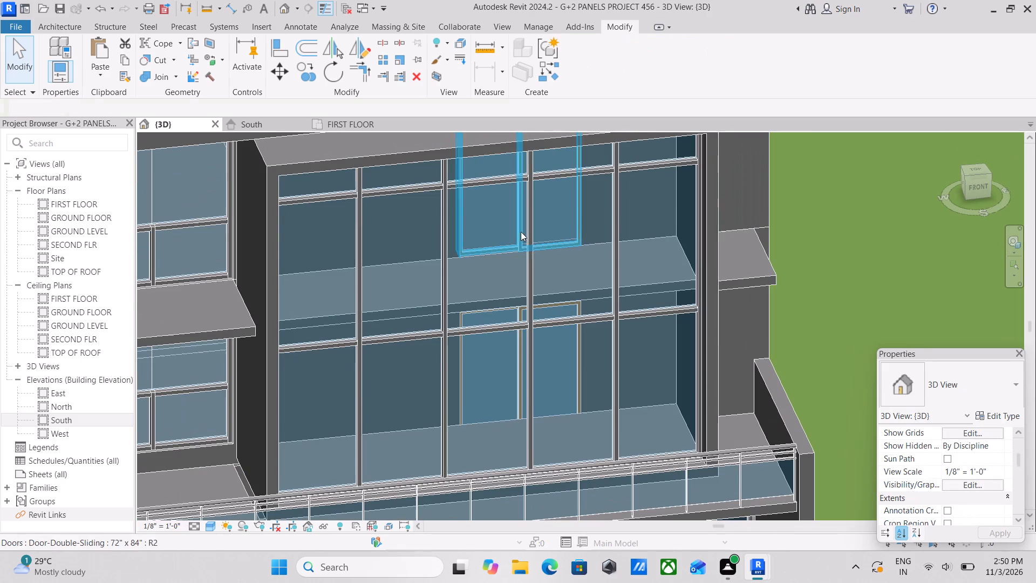
# Open the large Storefront curtain wall's profile for editing and shift its left vertical edge inward to a 21'-0" width, removing the edge's constraints.
pyautogui.click(388, 341)
pyautogui.scroll(-2, 414, 371)
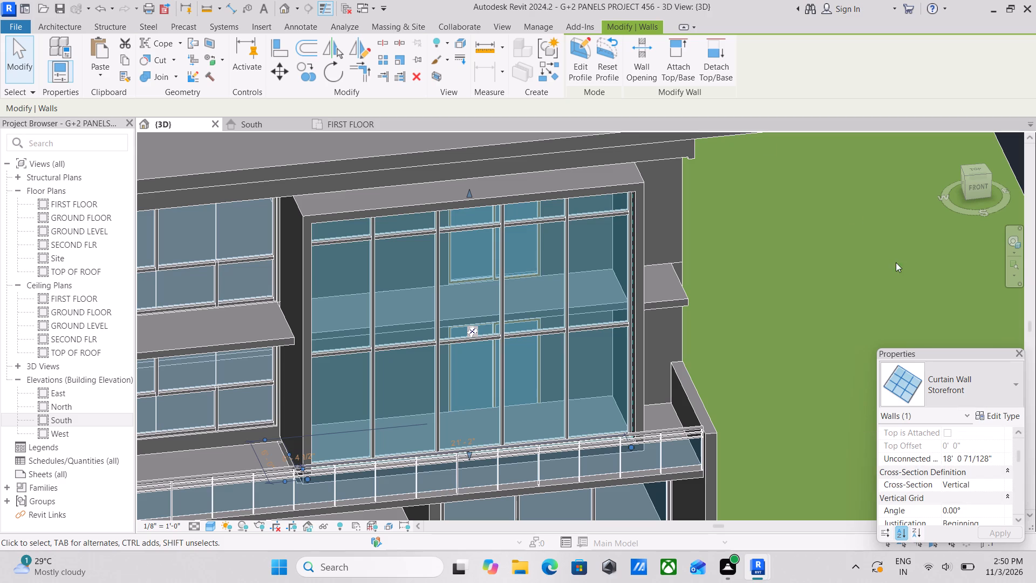
pyautogui.click(584, 62)
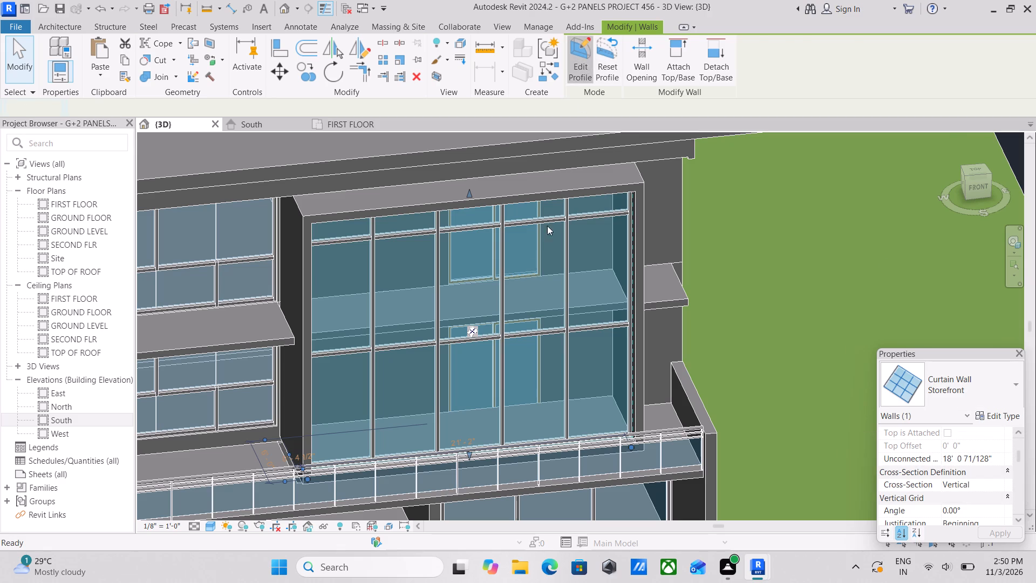
pyautogui.moveTo(330, 408); pyautogui.dragTo(371, 388, button='middle')
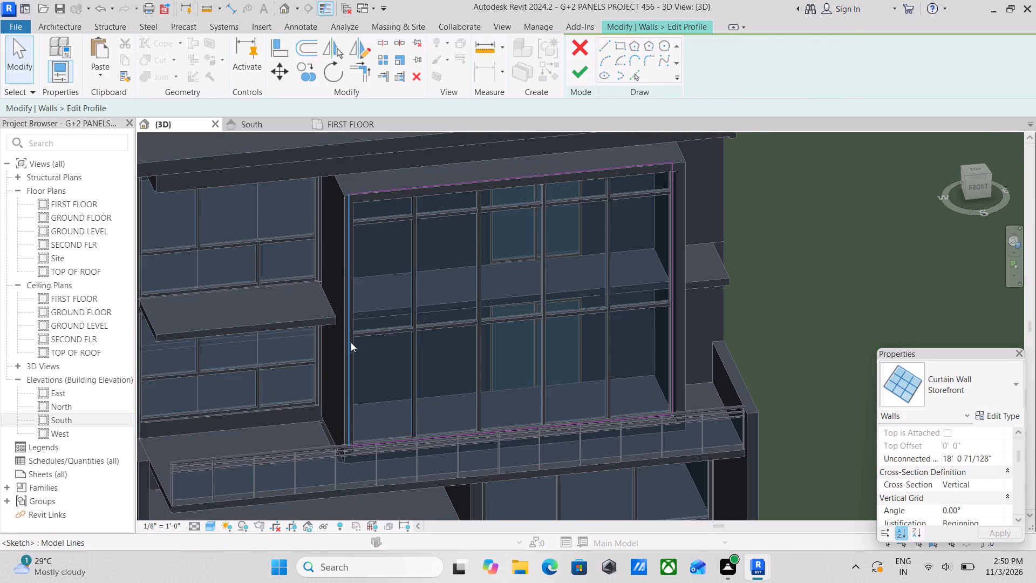
pyautogui.click(350, 341)
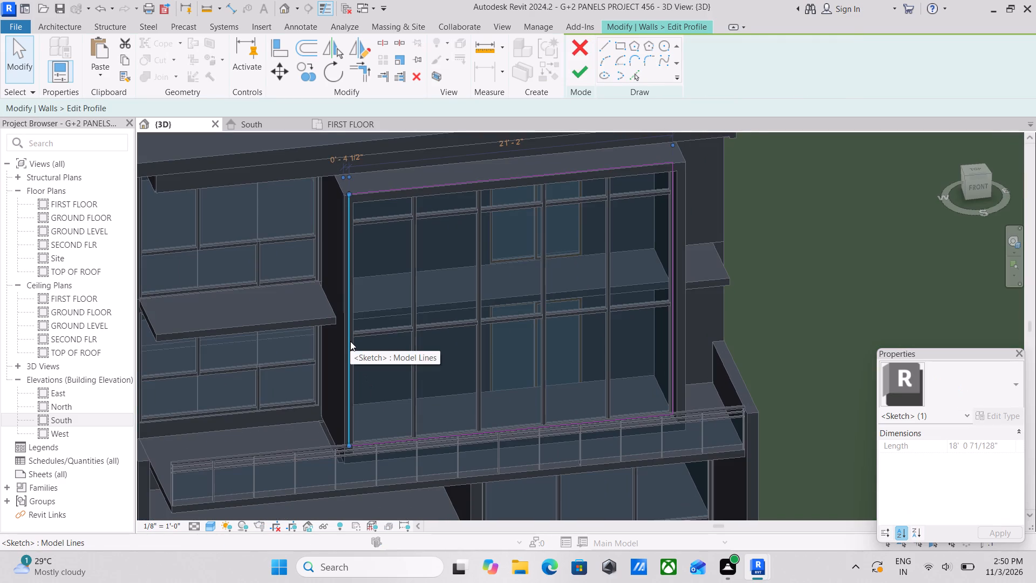
pyautogui.press('Right')
pyautogui.press('Right')
pyautogui.press('Right')
pyautogui.press('Right')
pyautogui.press('Right')
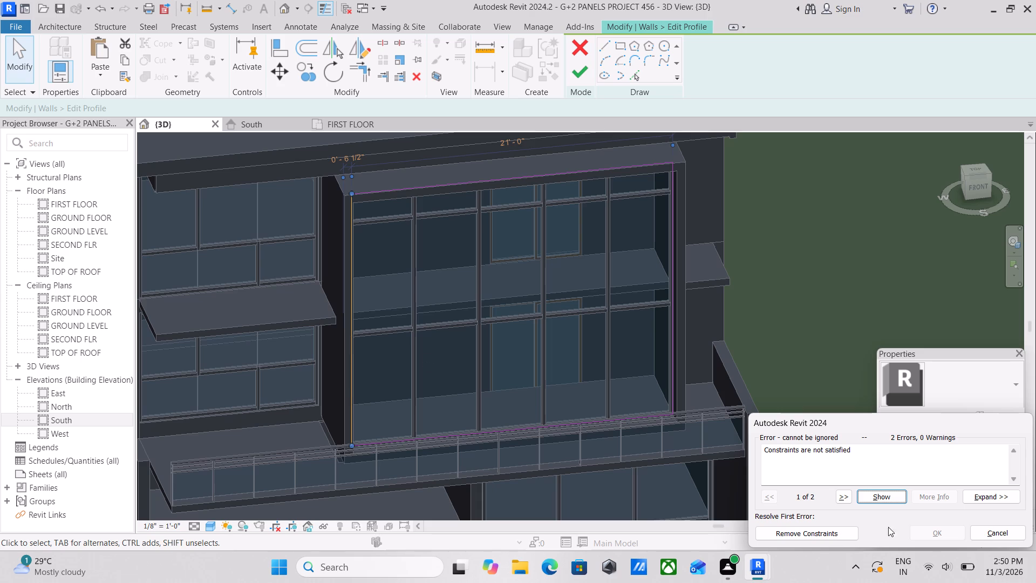
pyautogui.click(821, 534)
# Move the profile's left vertical edge further inward until the curtain wall is 12'-10" wide, and finish the profile edit.
pyautogui.press('Right')
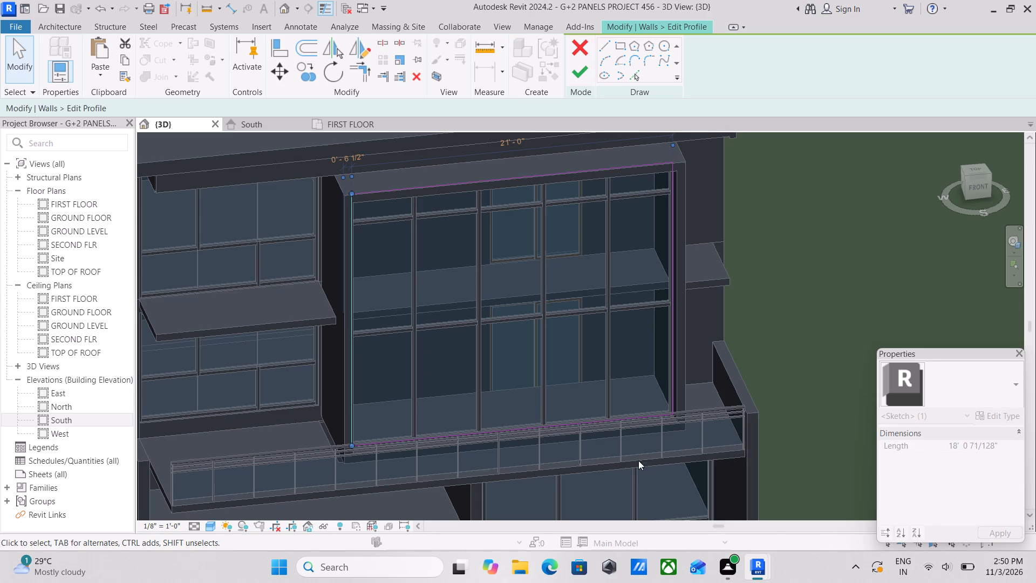
pyautogui.press('Right')
pyautogui.press('Right')
pyautogui.press('Right')
pyautogui.press('Right')
pyautogui.press('Right')
pyautogui.press('Right')
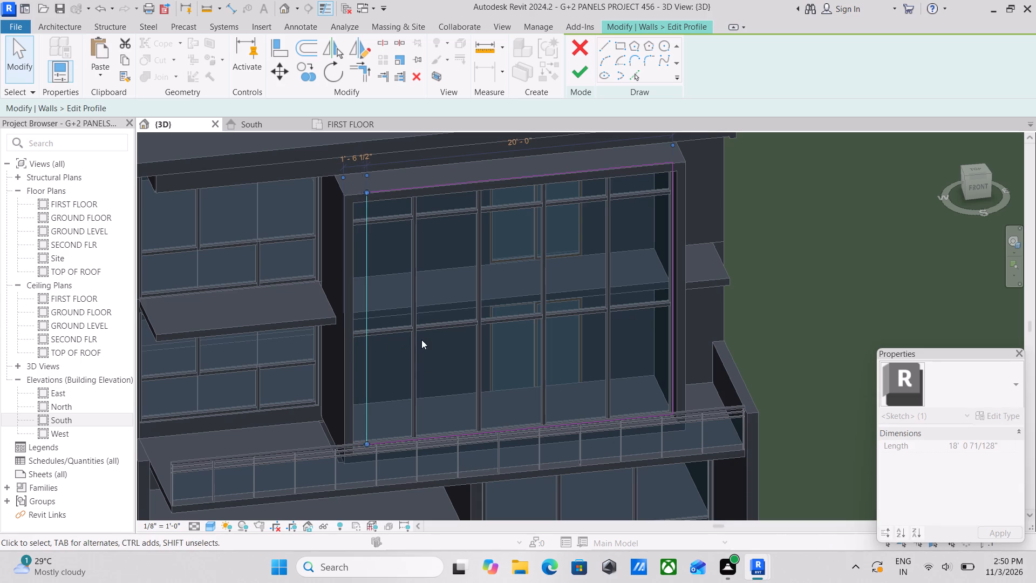
pyautogui.press('Right')
pyautogui.press('Right')
pyautogui.press('Right')
pyautogui.press('Right')
pyautogui.press('Right')
pyautogui.press('Right')
pyautogui.press('Right')
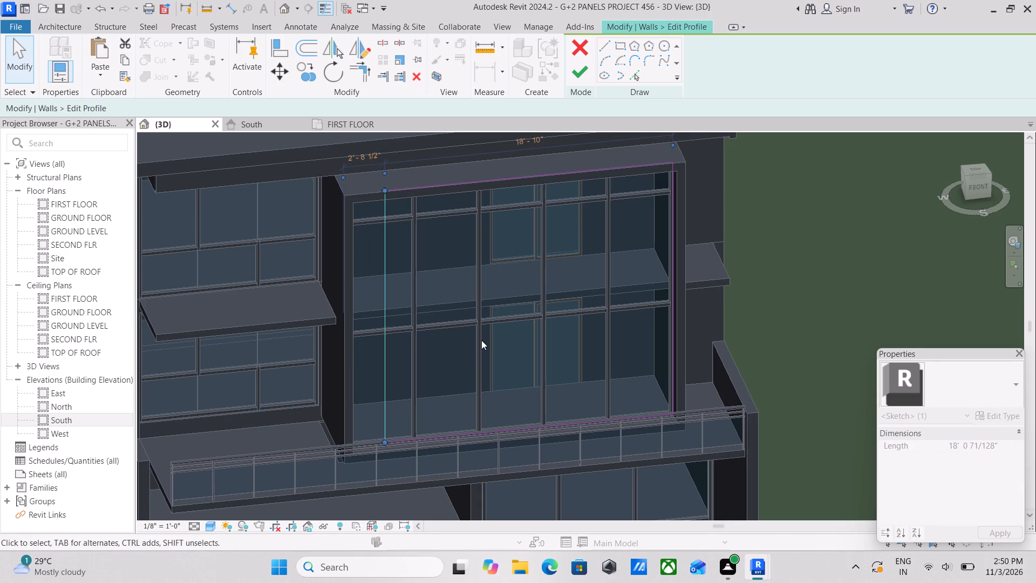
pyautogui.press('Right')
pyautogui.press('Right')
pyautogui.press('Right')
pyautogui.press('Right')
pyautogui.press('Right')
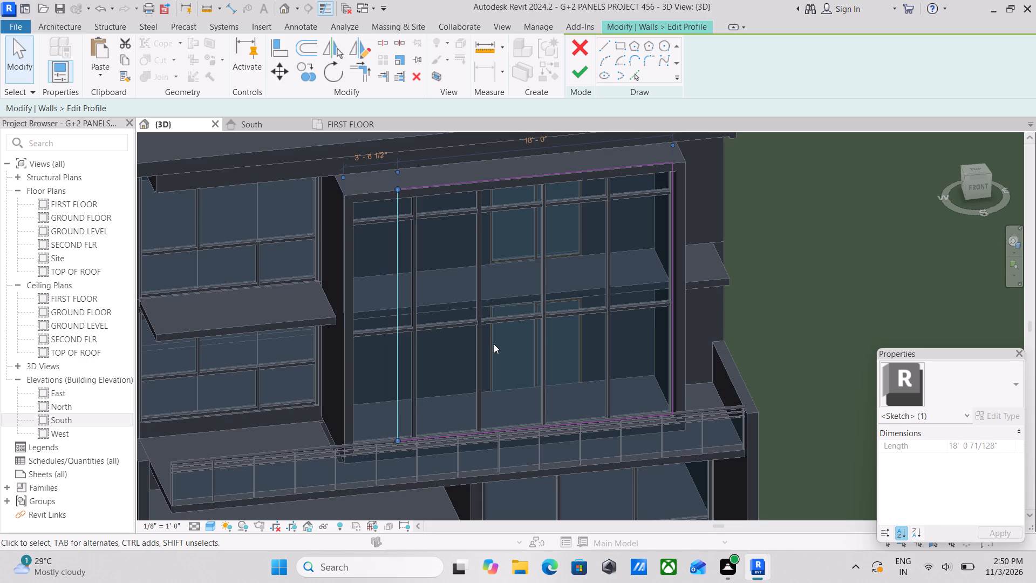
pyautogui.press('Right')
pyautogui.press('Right')
pyautogui.press('Right')
pyautogui.press('Right')
pyautogui.press('Right')
pyautogui.press('Right')
pyautogui.press('Right')
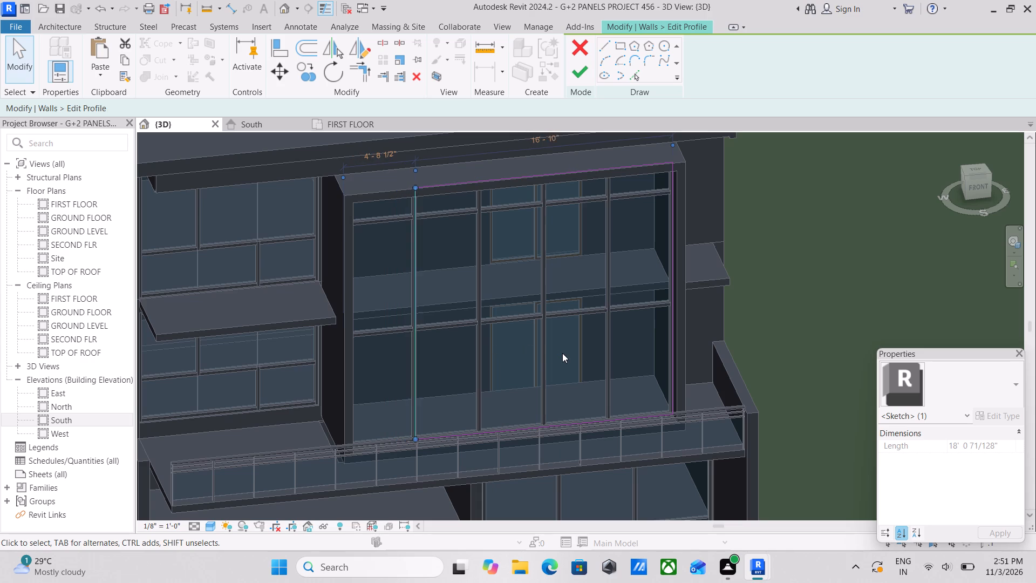
pyautogui.press('Right')
pyautogui.press('Right')
pyautogui.press('Right')
pyautogui.press('Right')
pyautogui.press('Right')
pyautogui.press('Right')
pyautogui.press('Right')
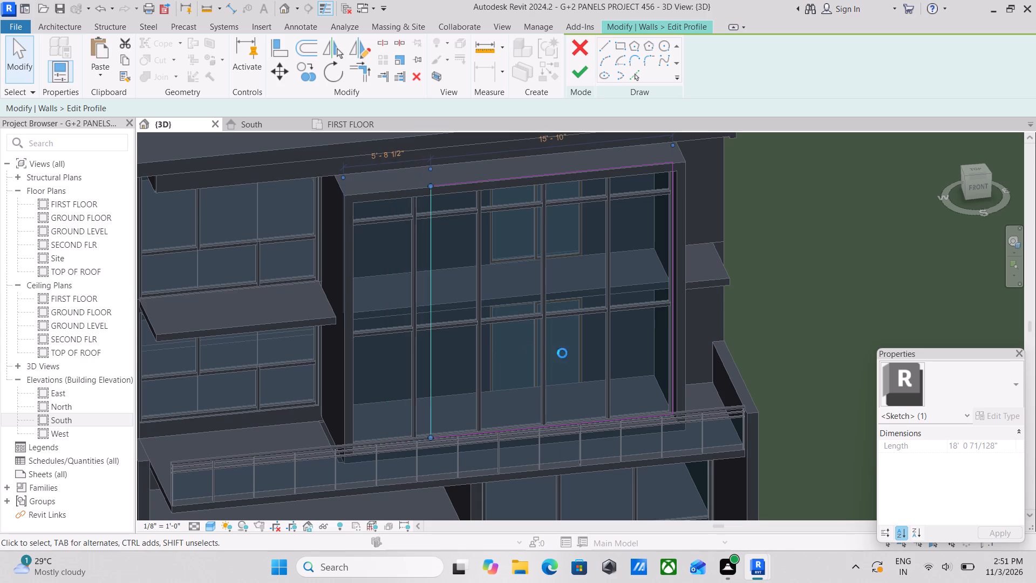
pyautogui.press('Right')
pyautogui.press('Right')
pyautogui.press('Right')
pyautogui.press('Right')
pyautogui.press('Right')
pyautogui.press('Right')
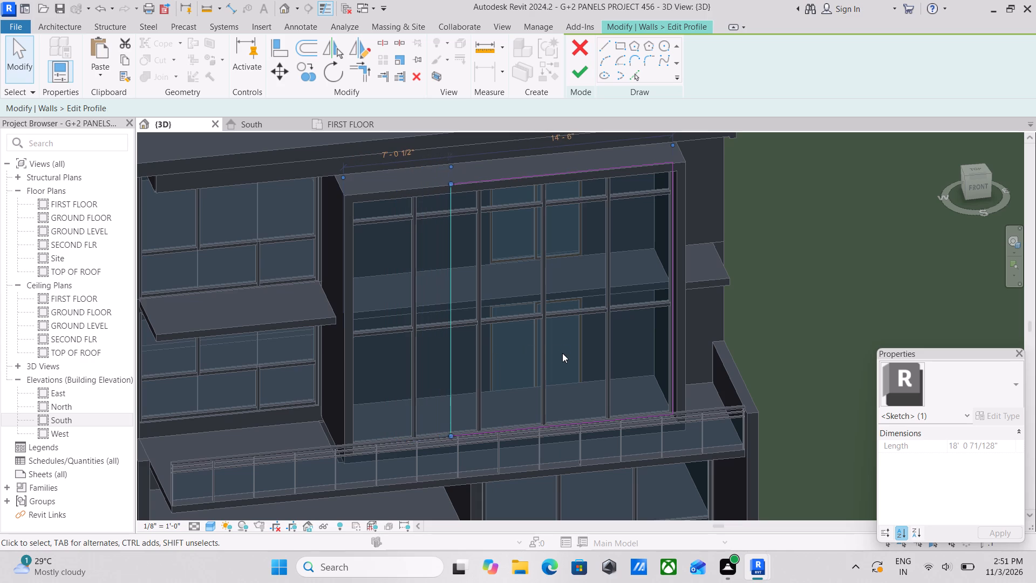
pyautogui.press('Right')
pyautogui.press('Right')
pyautogui.press('Right')
pyautogui.press('Right')
pyautogui.press('Right')
pyautogui.press('Right')
pyautogui.press('Right')
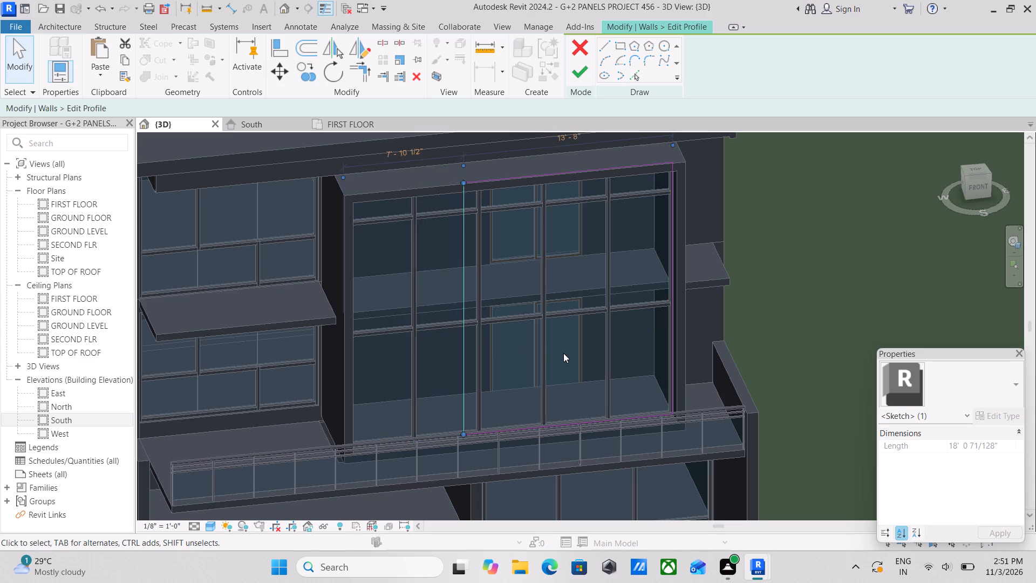
pyautogui.press('Right')
pyautogui.press('Right')
pyautogui.press('Right')
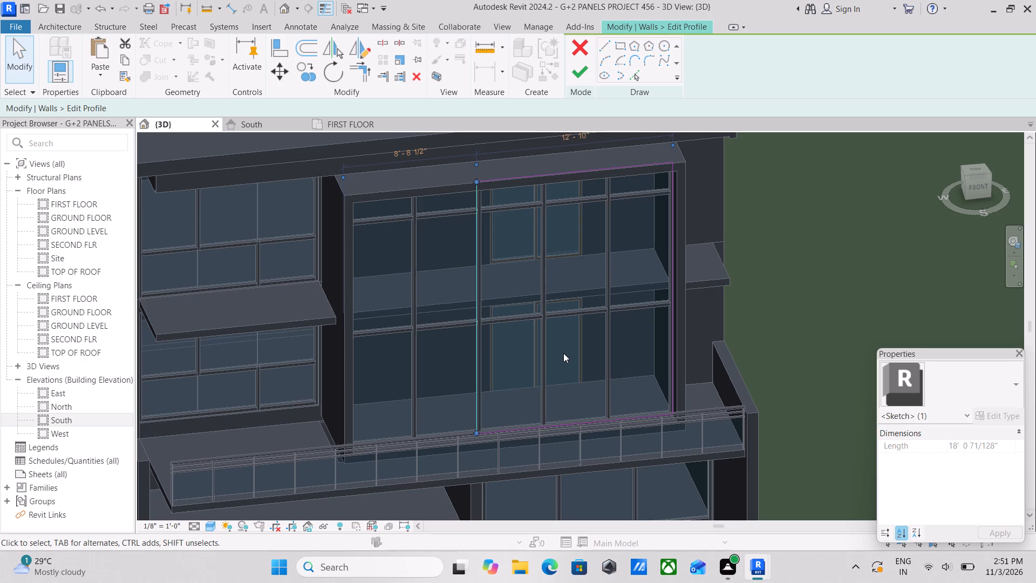
pyautogui.click(584, 63)
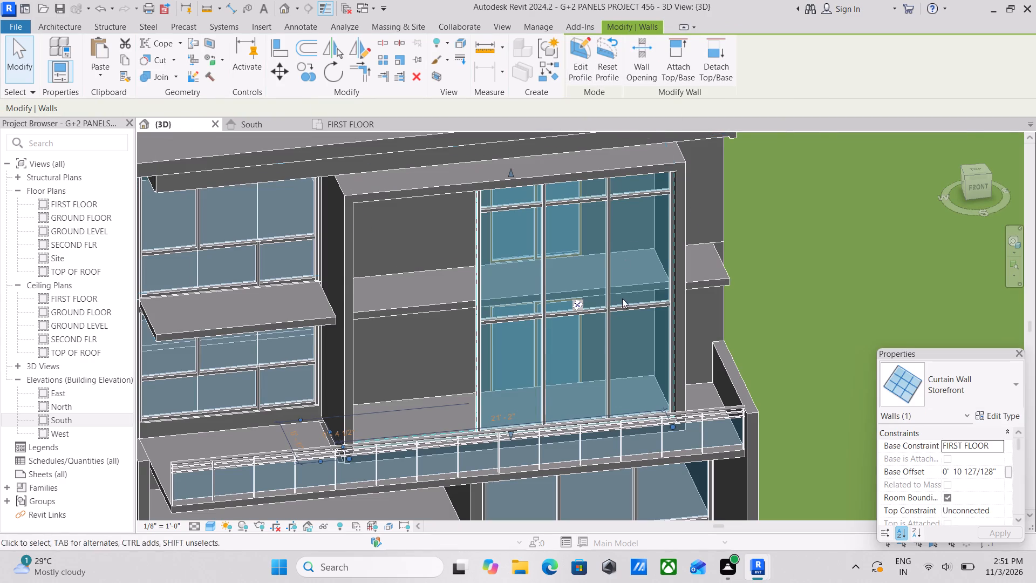
# Examine the narrowed curtain wall, the open part of the frame beside it and the SECOND FLR slab edge from several angles.
pyautogui.scroll(-2, 606, 309)
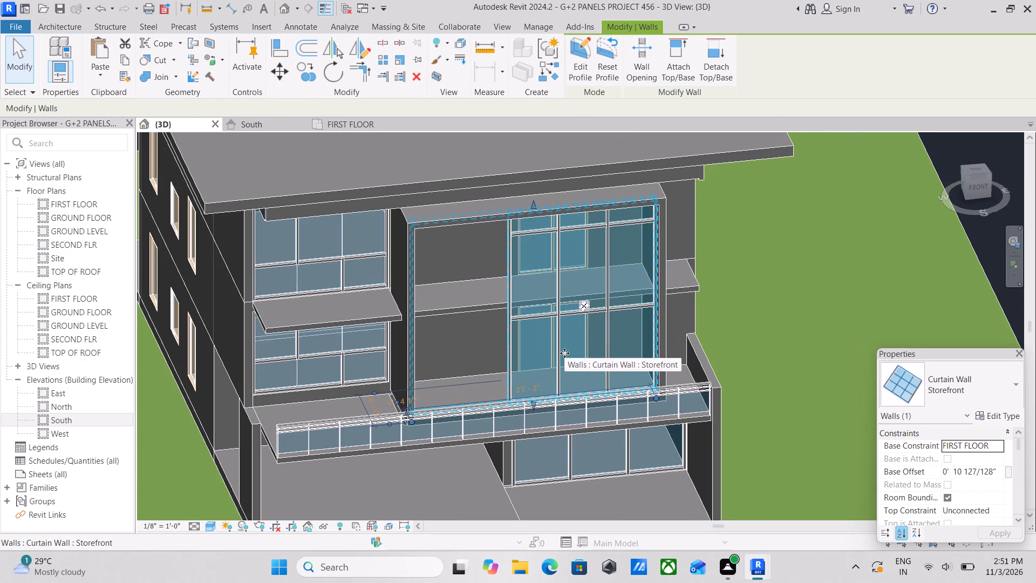
pyautogui.click(471, 307)
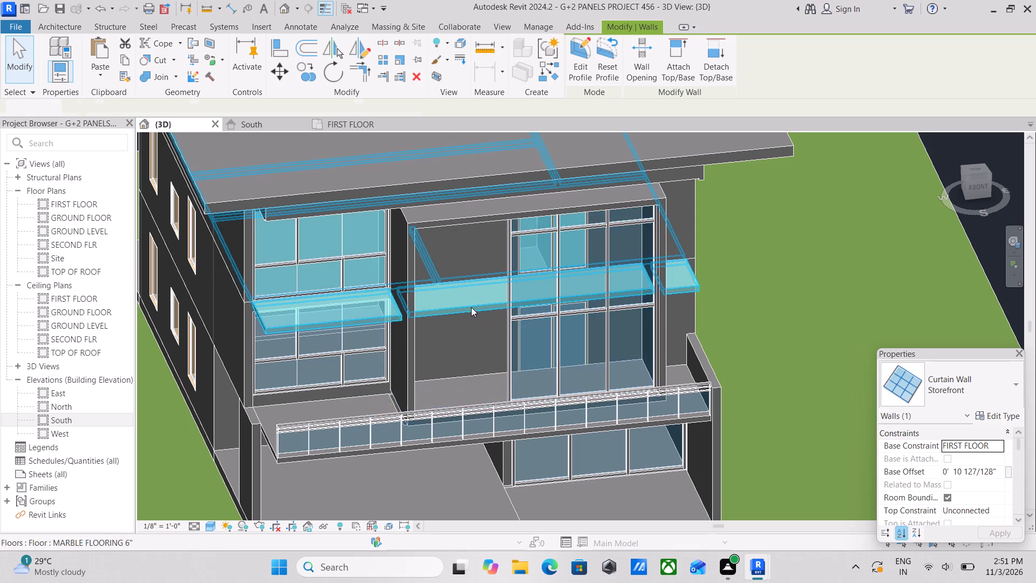
pyautogui.scroll(-1, 471, 307)
pyautogui.keyDown('shift'); pyautogui.moveTo(471, 307); pyautogui.dragTo(466, 271, button='middle'); pyautogui.keyUp('shift')
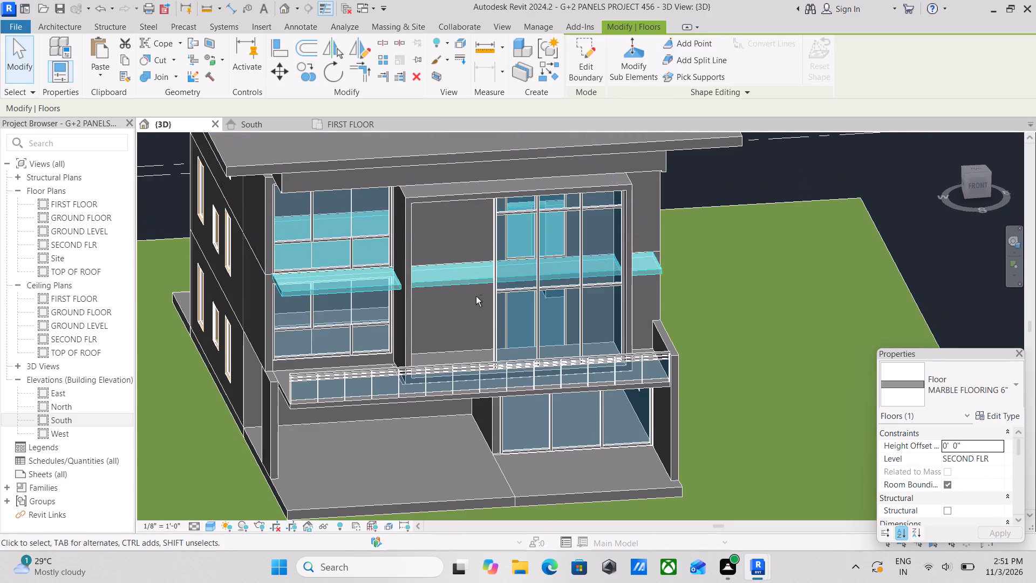
pyautogui.keyDown('shift'); pyautogui.moveTo(473, 293); pyautogui.dragTo(464, 273, button='middle'); pyautogui.keyUp('shift')
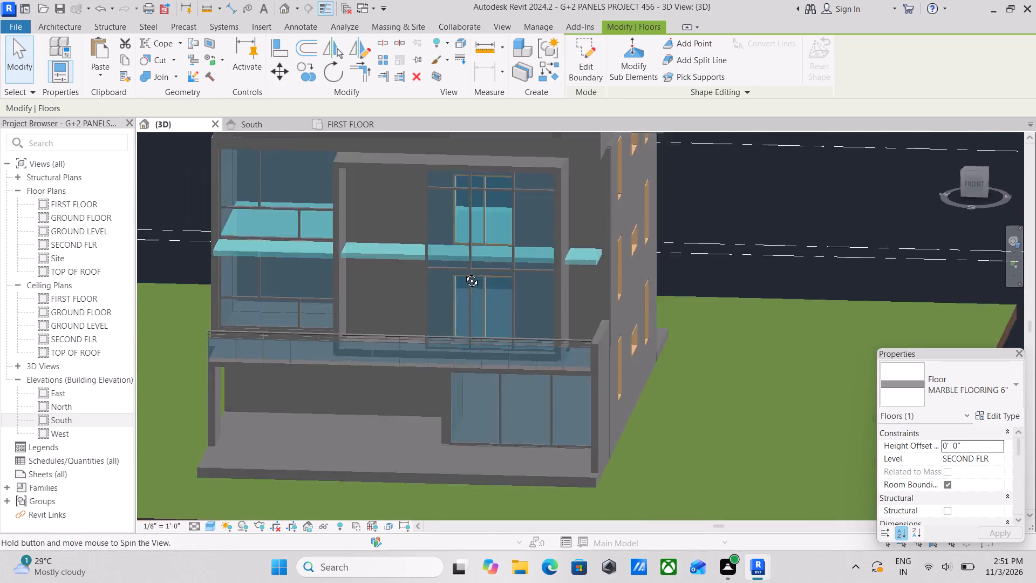
pyautogui.keyDown('shift'); pyautogui.moveTo(464, 273); pyautogui.dragTo(475, 279, button='middle'); pyautogui.keyUp('shift')
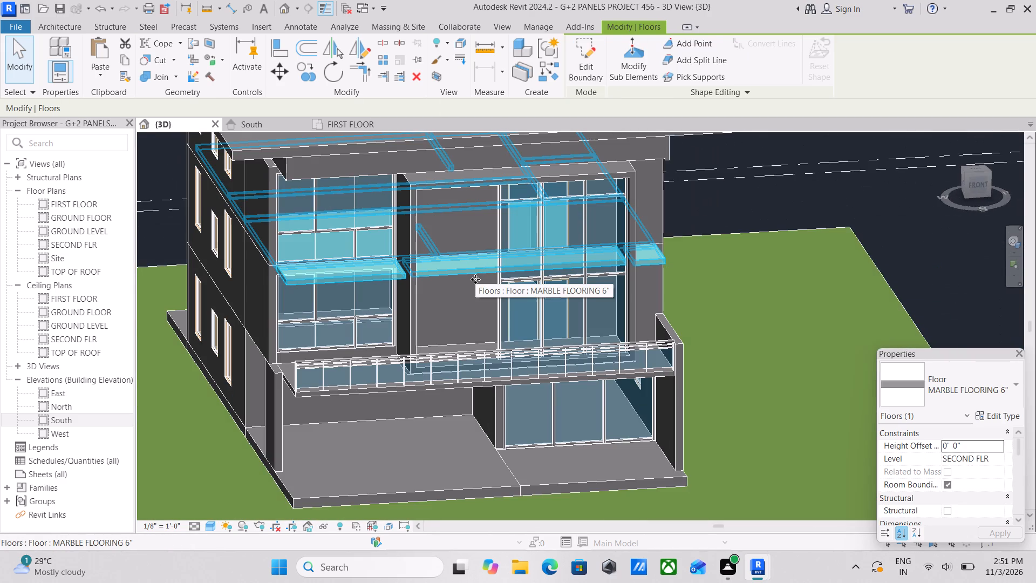
pyautogui.scroll(-1, 475, 279)
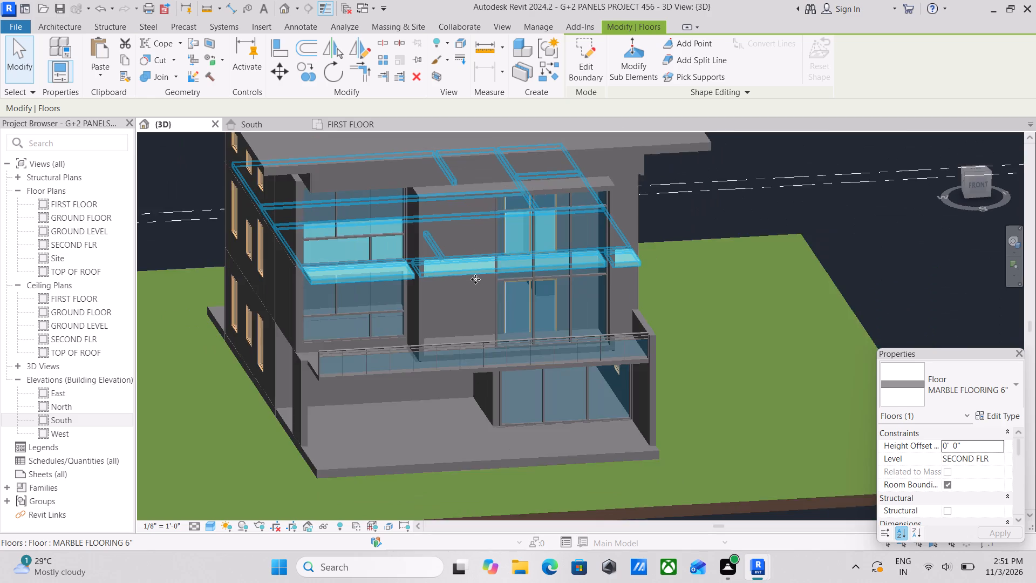
pyautogui.keyDown('shift'); pyautogui.moveTo(475, 279); pyautogui.dragTo(458, 259, button='middle'); pyautogui.keyUp('shift')
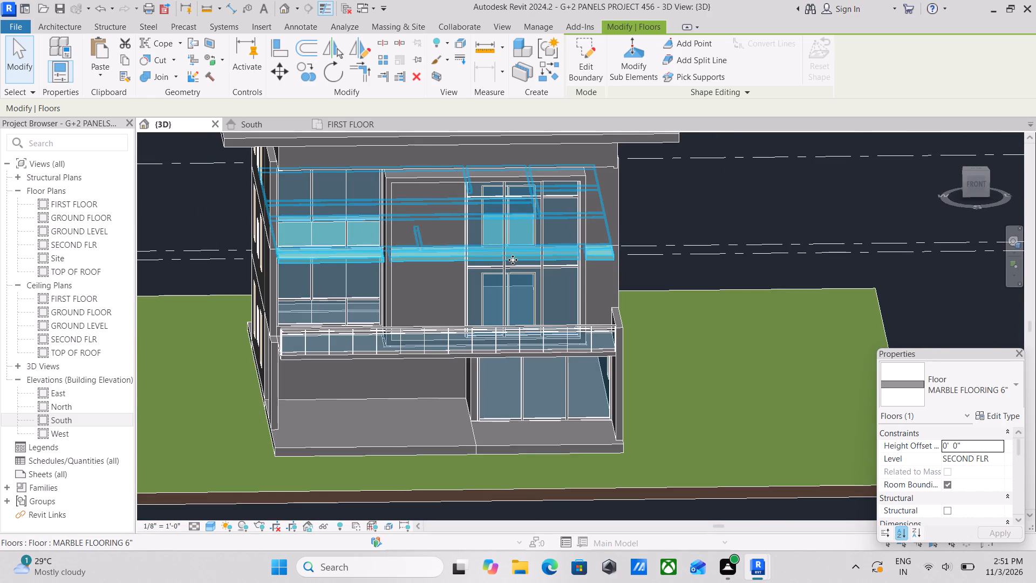
pyautogui.scroll(2, 513, 260)
pyautogui.press('Escape')
pyautogui.scroll(2, 431, 274)
pyautogui.moveTo(412, 274); pyautogui.dragTo(442, 322, button='middle')
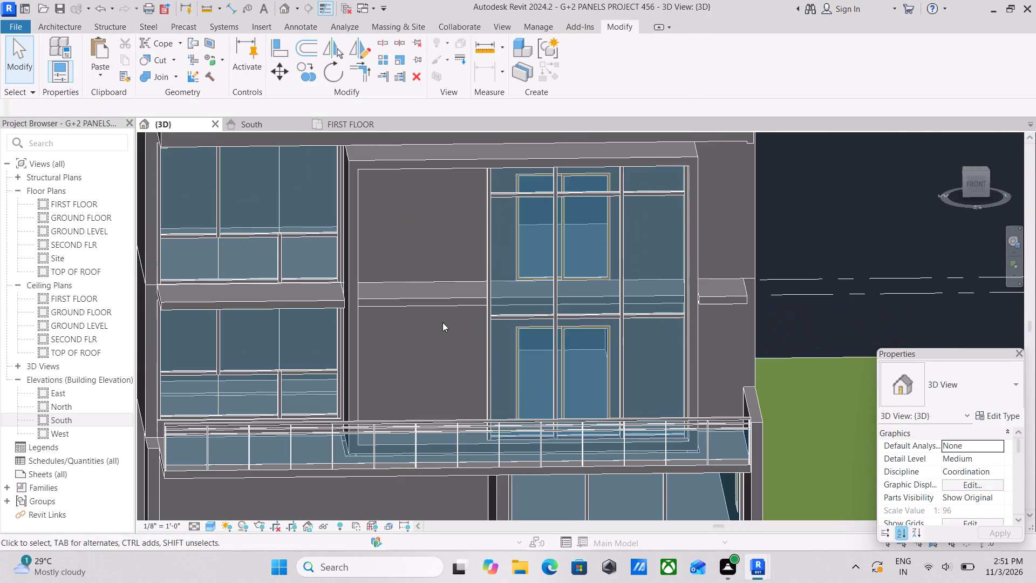
pyautogui.scroll(-3, 452, 335)
pyautogui.scroll(2, 441, 309)
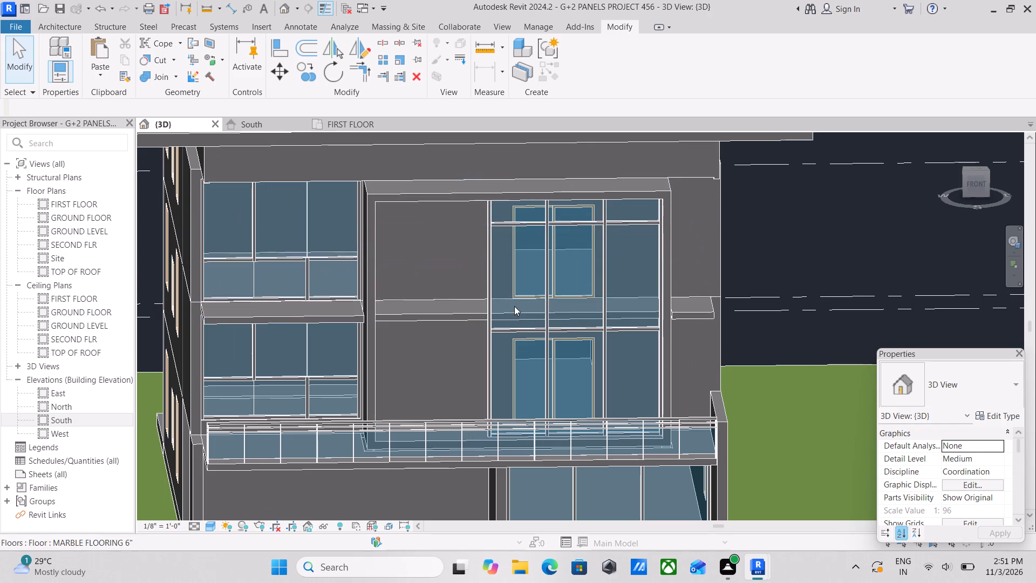
# Examine the SECOND FLR slab crossing the open part of the frame beside the curtain wall, from both sides and the front.
pyautogui.keyDown('shift'); pyautogui.moveTo(461, 311); pyautogui.dragTo(531, 371, button='middle'); pyautogui.keyUp('shift')
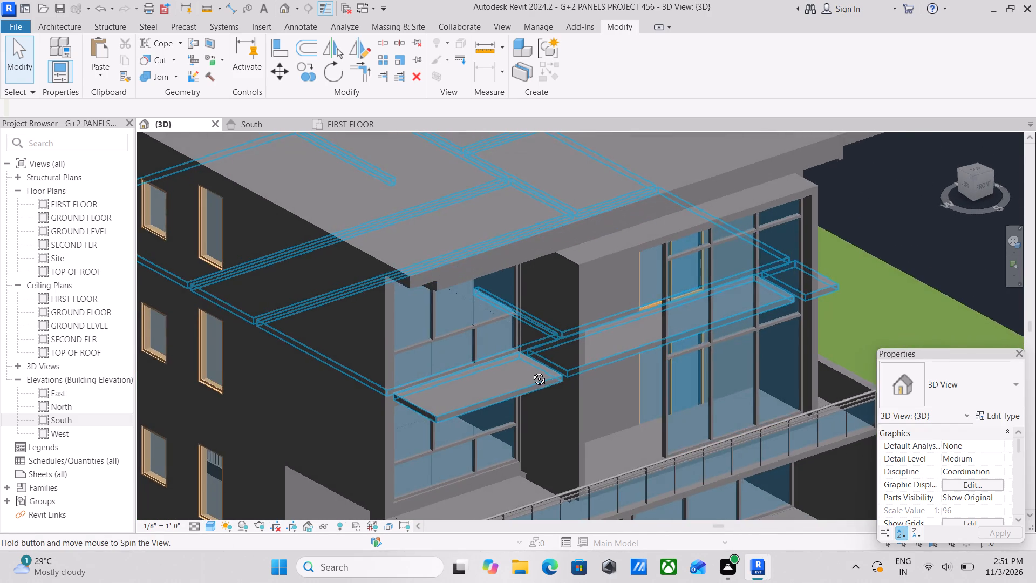
pyautogui.keyDown('shift'); pyautogui.moveTo(531, 371); pyautogui.dragTo(438, 324, button='middle'); pyautogui.keyUp('shift')
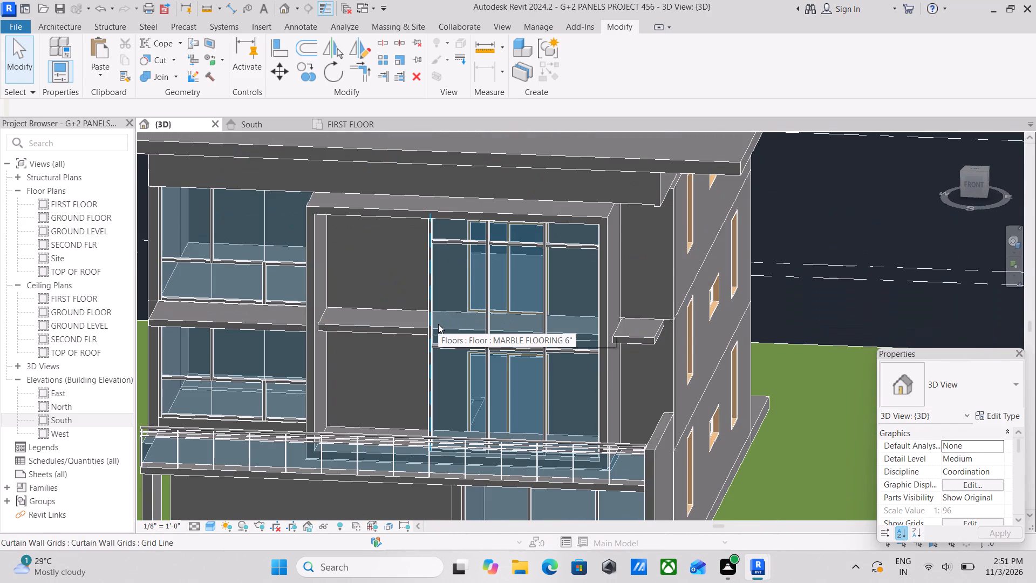
pyautogui.keyDown('shift'); pyautogui.moveTo(439, 324); pyautogui.dragTo(449, 321, button='middle'); pyautogui.keyUp('shift')
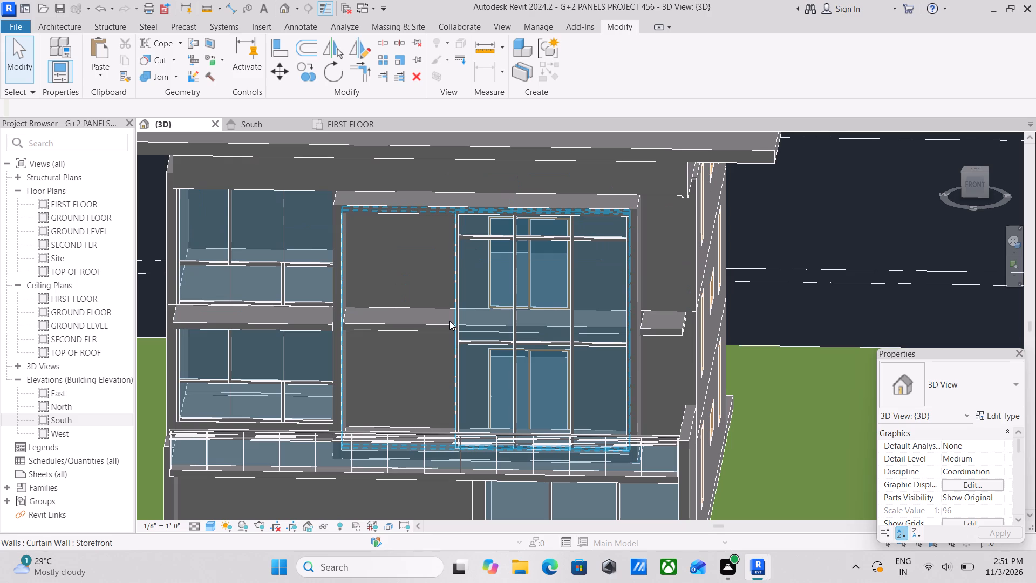
pyautogui.click(386, 327)
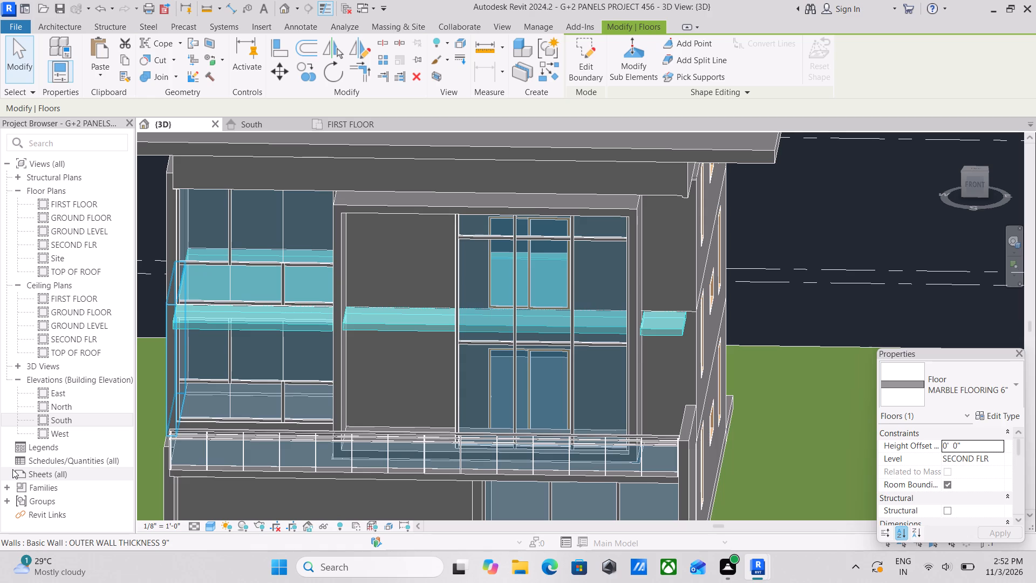
pyautogui.scroll(-2, 61, 469)
pyautogui.scroll(-2, 225, 435)
pyautogui.scroll(-1, 470, 363)
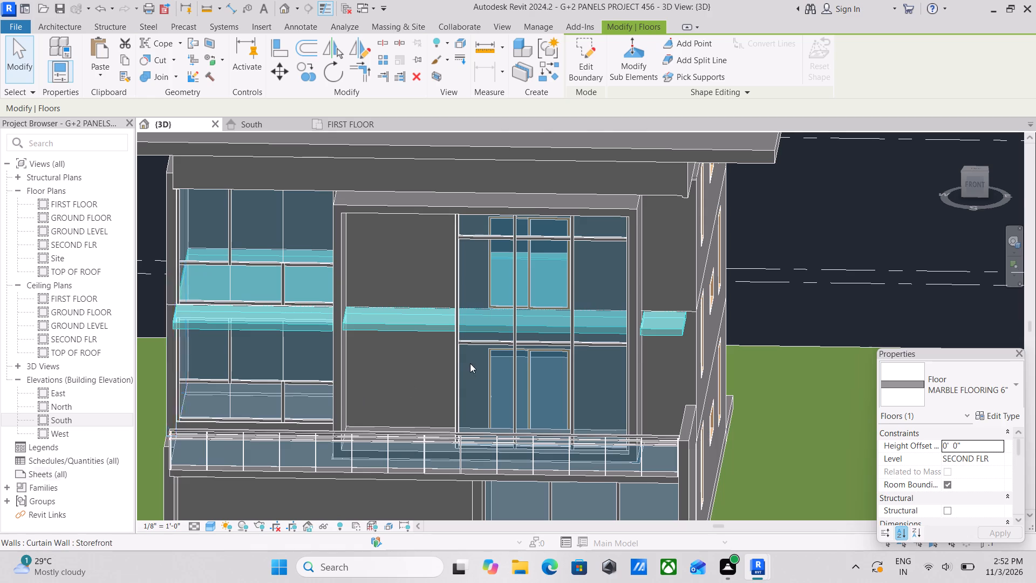
pyautogui.keyDown('shift'); pyautogui.moveTo(472, 364); pyautogui.dragTo(543, 359, button='middle'); pyautogui.keyUp('shift')
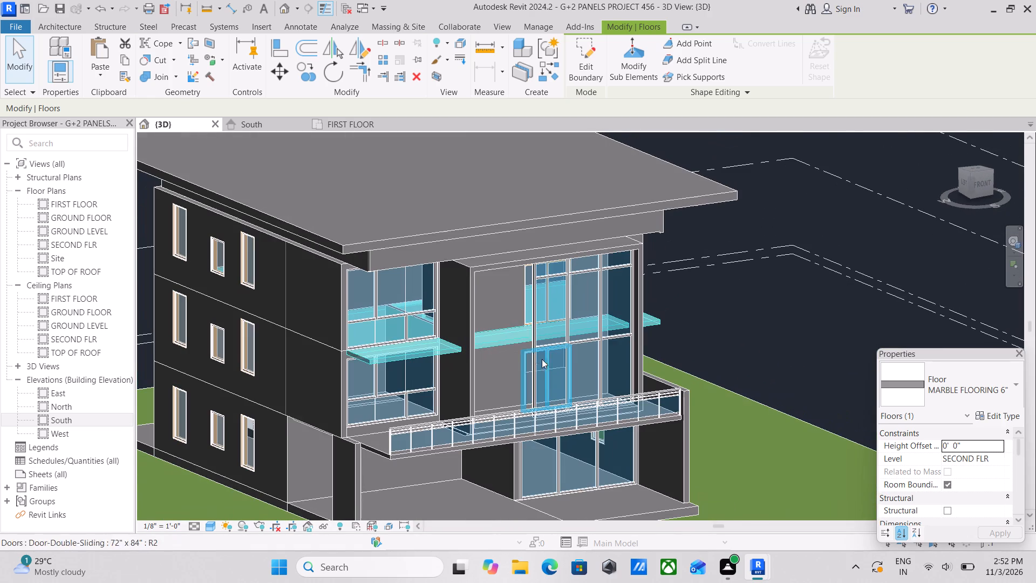
pyautogui.press('Escape')
pyautogui.moveTo(528, 348); pyautogui.dragTo(487, 344, button='middle')
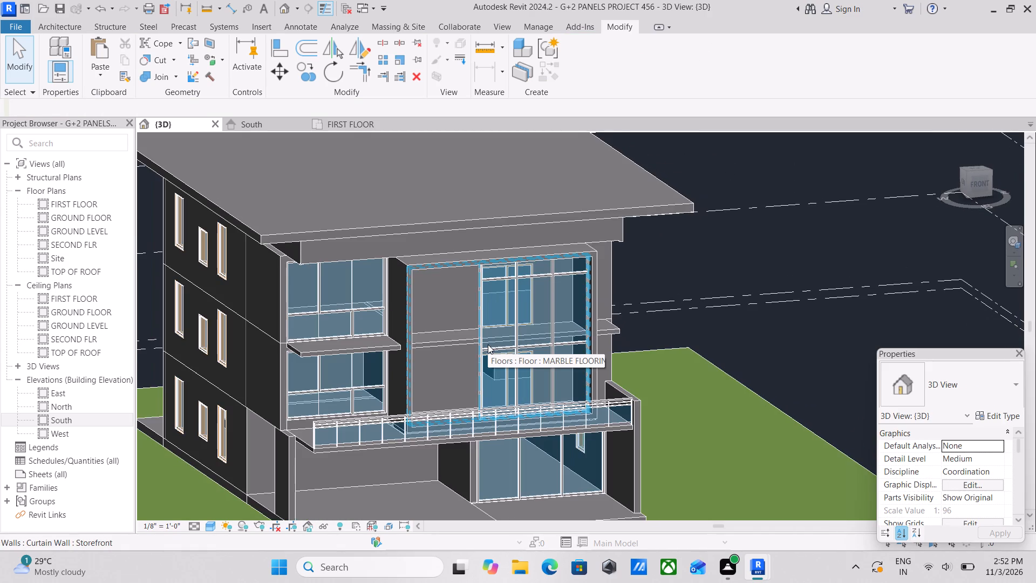
pyautogui.keyDown('shift'); pyautogui.scroll(-1, 488, 344); pyautogui.keyUp('shift')
pyautogui.keyDown('shift'); pyautogui.moveTo(483, 344); pyautogui.dragTo(383, 347, button='middle'); pyautogui.keyUp('shift')
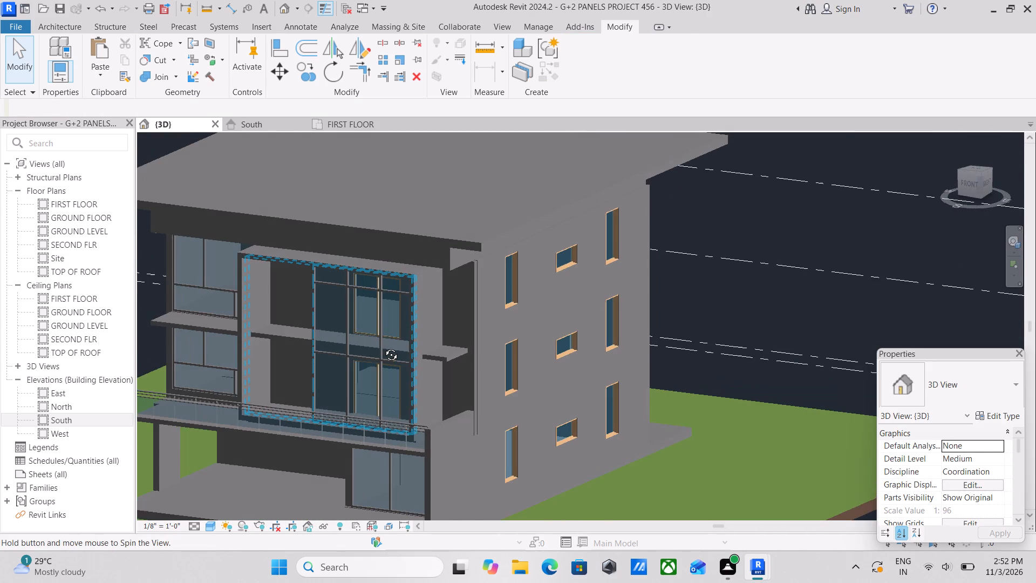
pyautogui.keyDown('shift'); pyautogui.moveTo(383, 347); pyautogui.dragTo(384, 349, button='middle'); pyautogui.keyUp('shift')
pyautogui.scroll(2, 259, 362)
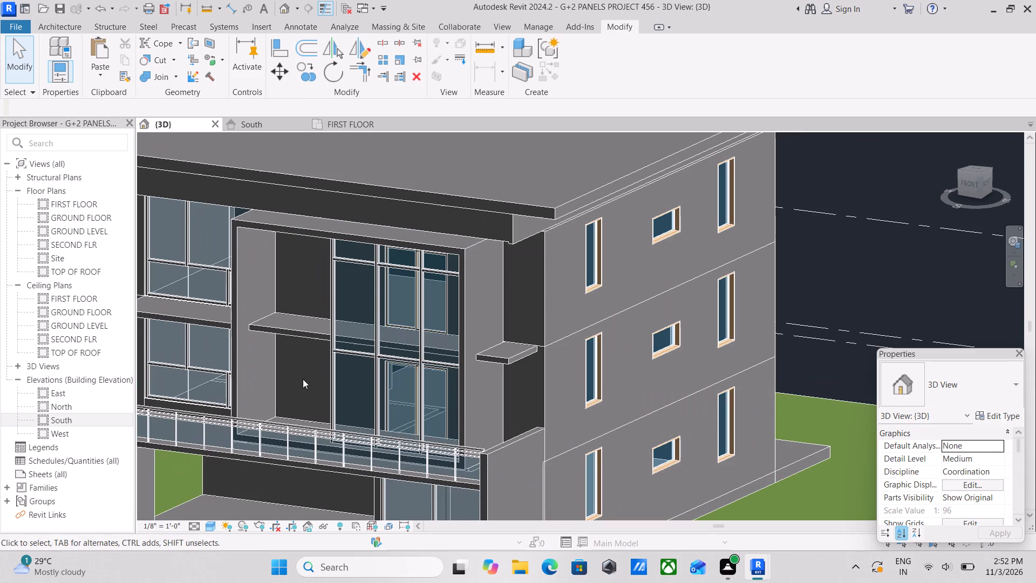
pyautogui.keyDown('shift'); pyautogui.moveTo(303, 379); pyautogui.dragTo(340, 391, button='middle'); pyautogui.keyUp('shift')
pyautogui.scroll(1, 340, 391)
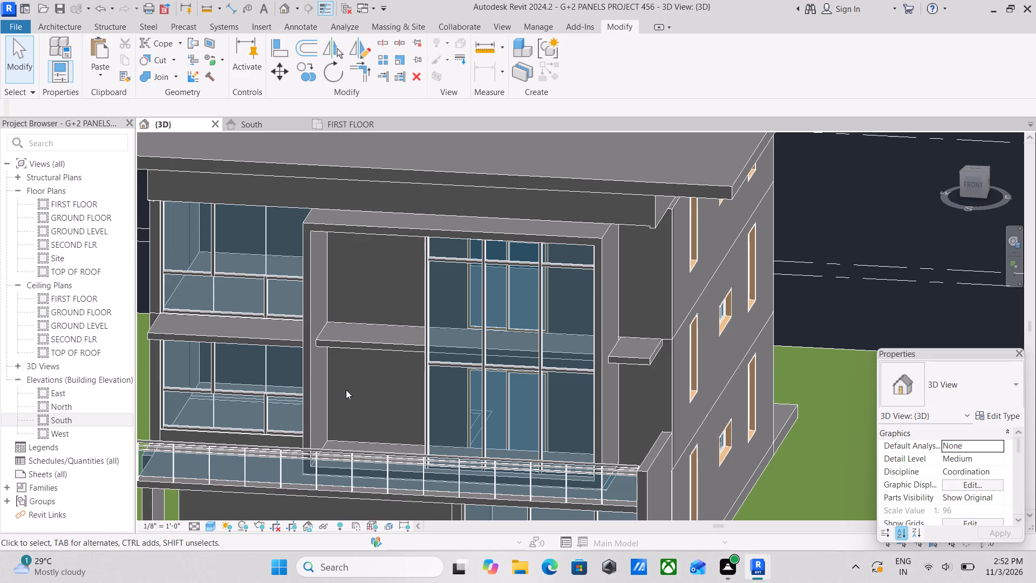
# Open the SECOND FLR MARBLE FLOORING 6" floor's boundary for editing and bring up its front portion in the GROUND LEVEL floor plan.
pyautogui.click(361, 345)
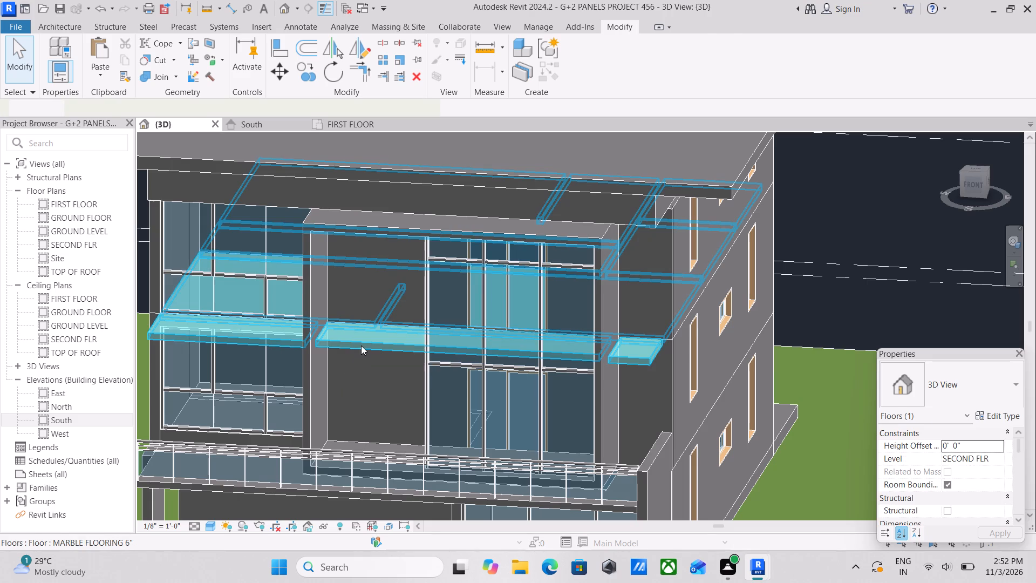
pyautogui.scroll(-2, 361, 345)
pyautogui.moveTo(373, 349); pyautogui.dragTo(390, 357, button='middle')
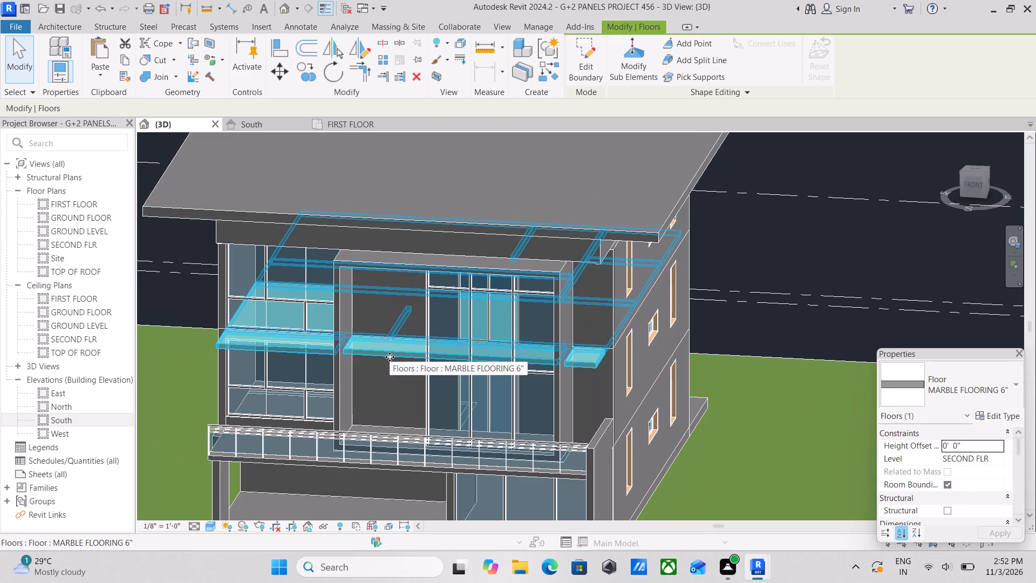
pyautogui.scroll(1, 390, 357)
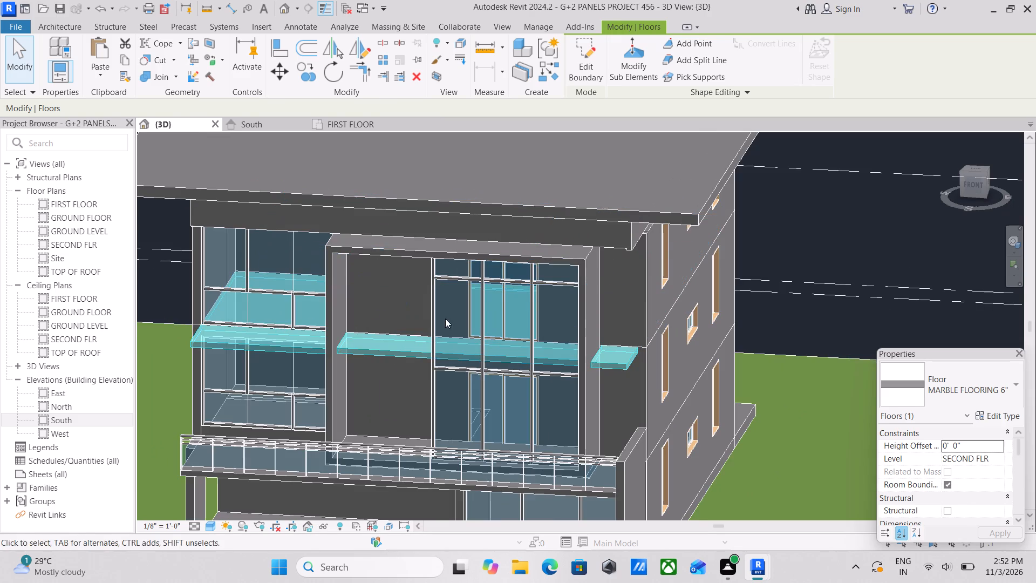
pyautogui.click(588, 59)
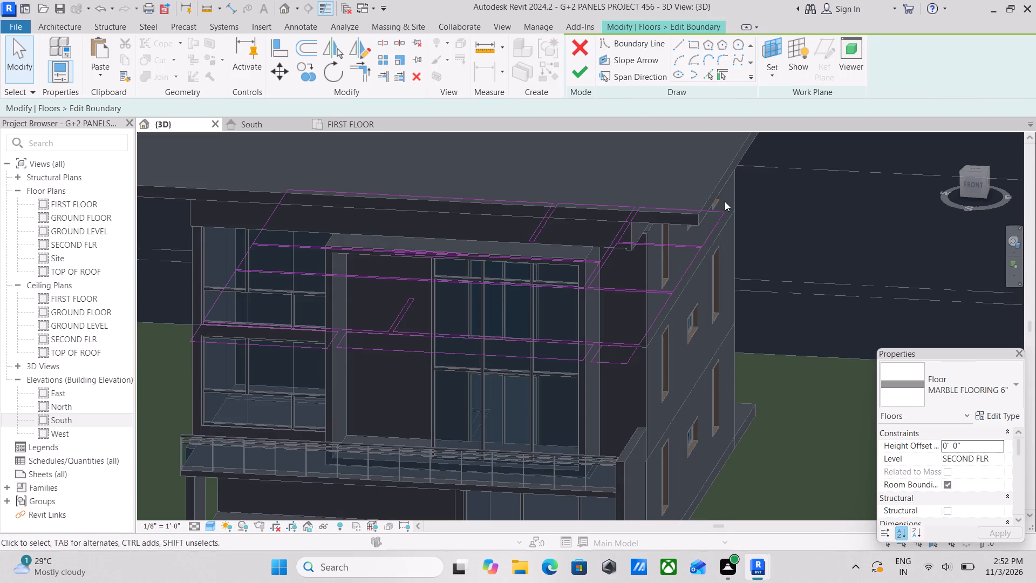
pyautogui.click(269, 127)
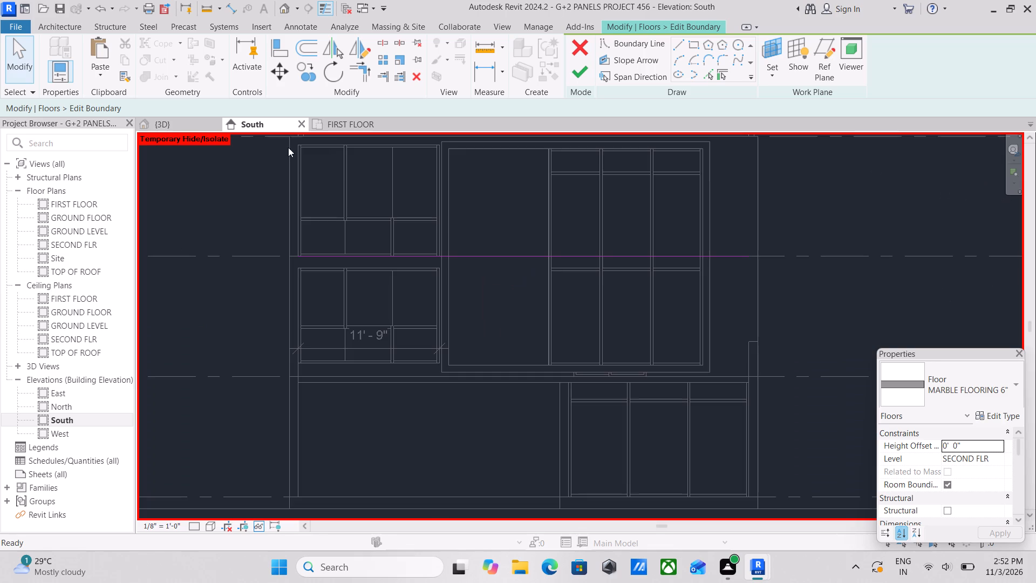
pyautogui.scroll(-4, 599, 338)
pyautogui.scroll(-5, 717, 408)
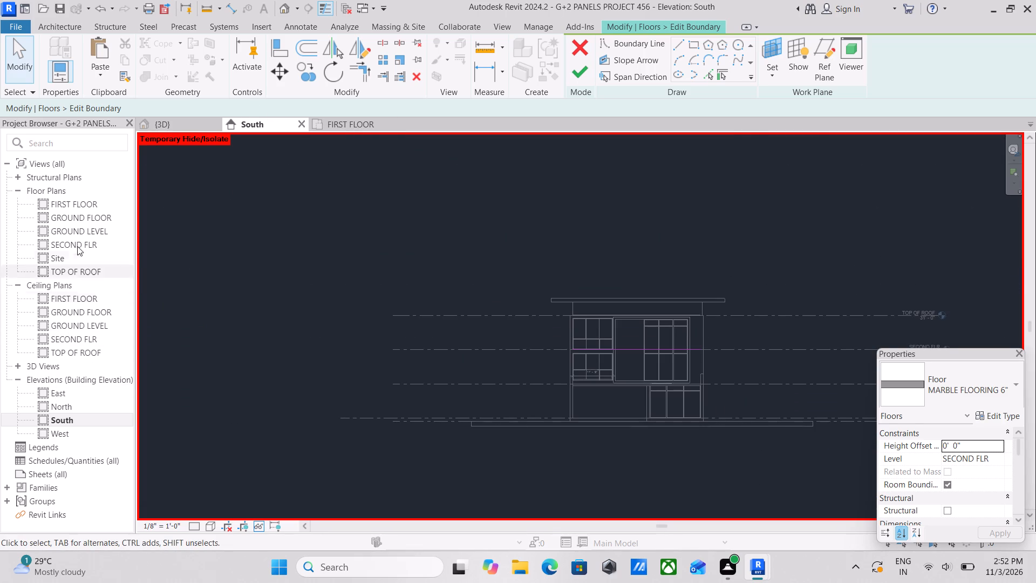
pyautogui.doubleClick(76, 227)
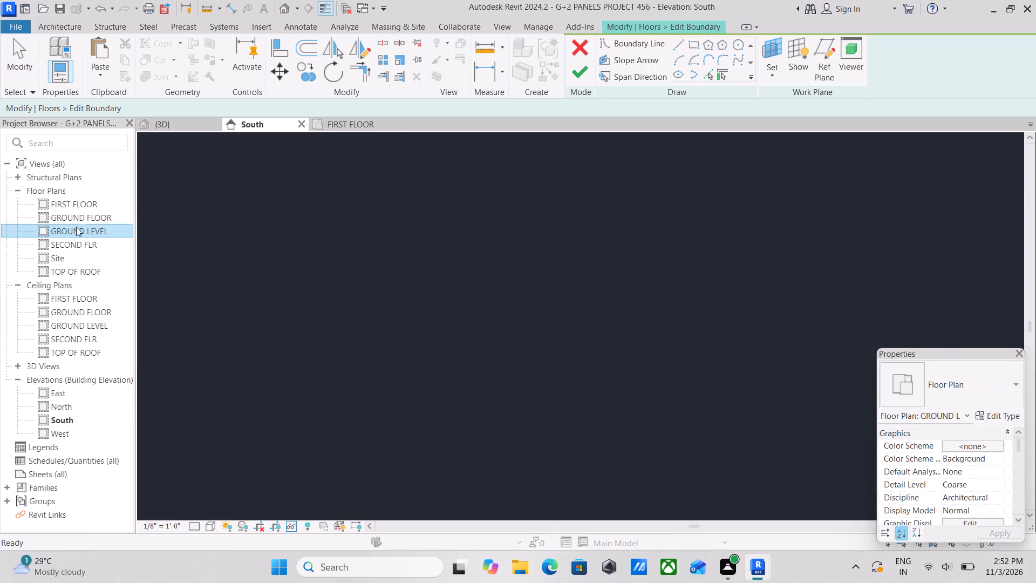
pyautogui.scroll(9, 577, 365)
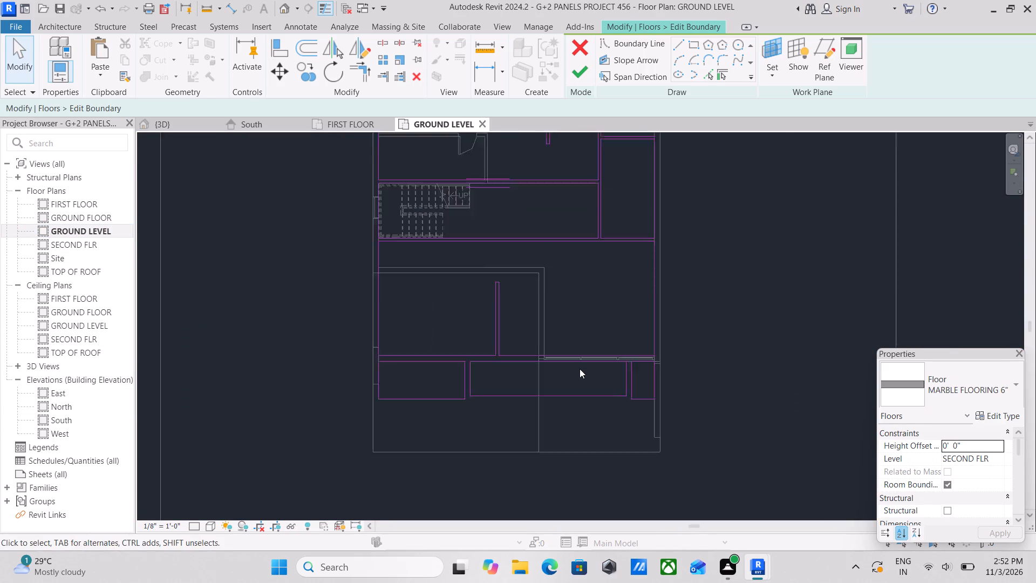
pyautogui.scroll(1, 580, 369)
pyautogui.scroll(2, 466, 400)
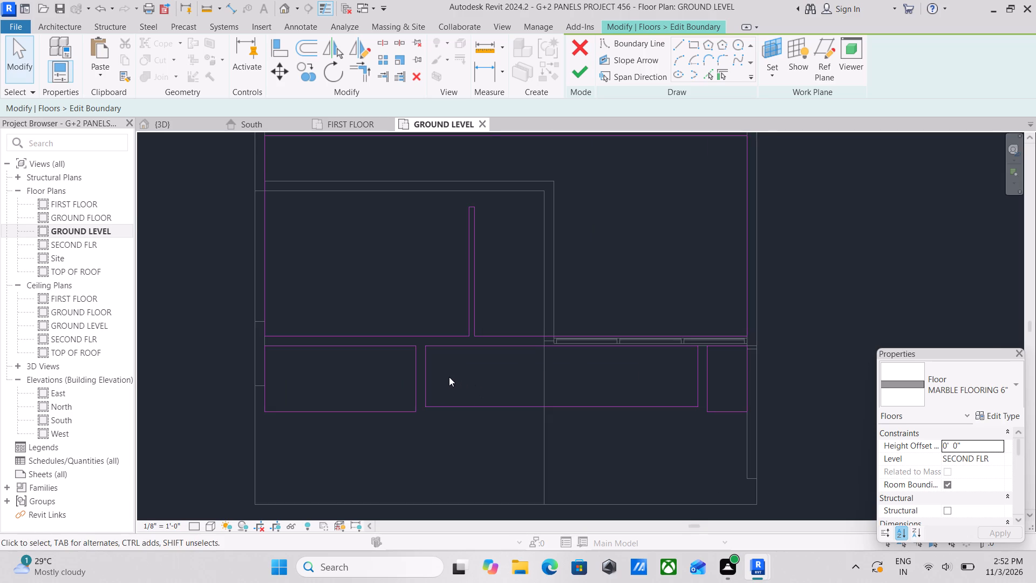
pyautogui.scroll(-2, 567, 398)
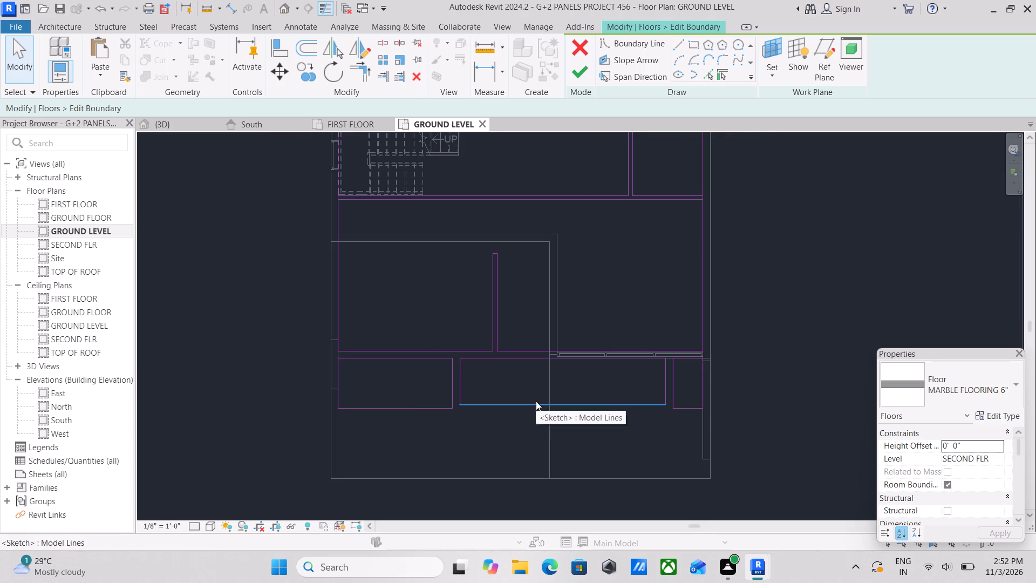
pyautogui.scroll(-2, 492, 381)
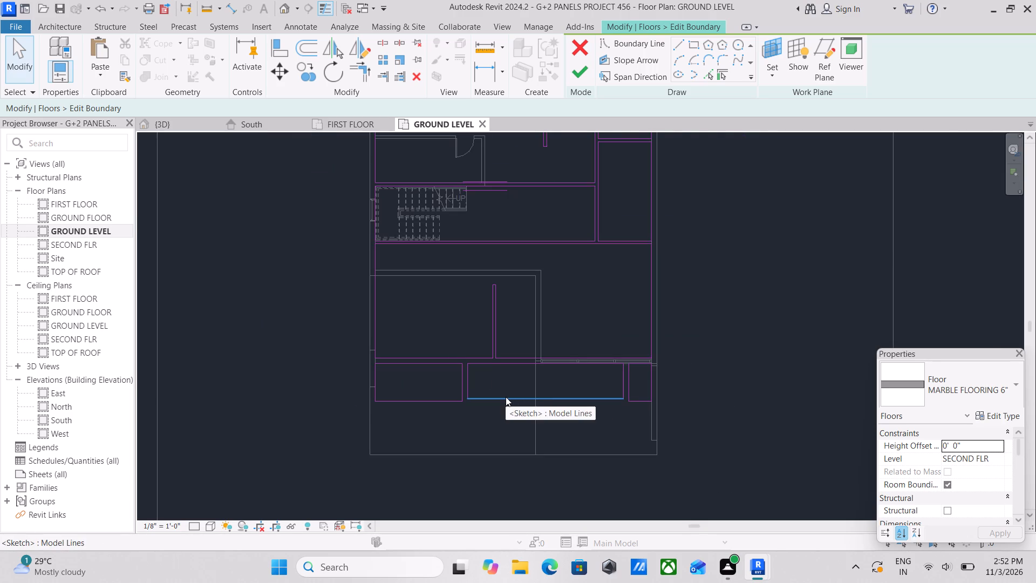
pyautogui.scroll(2, 506, 397)
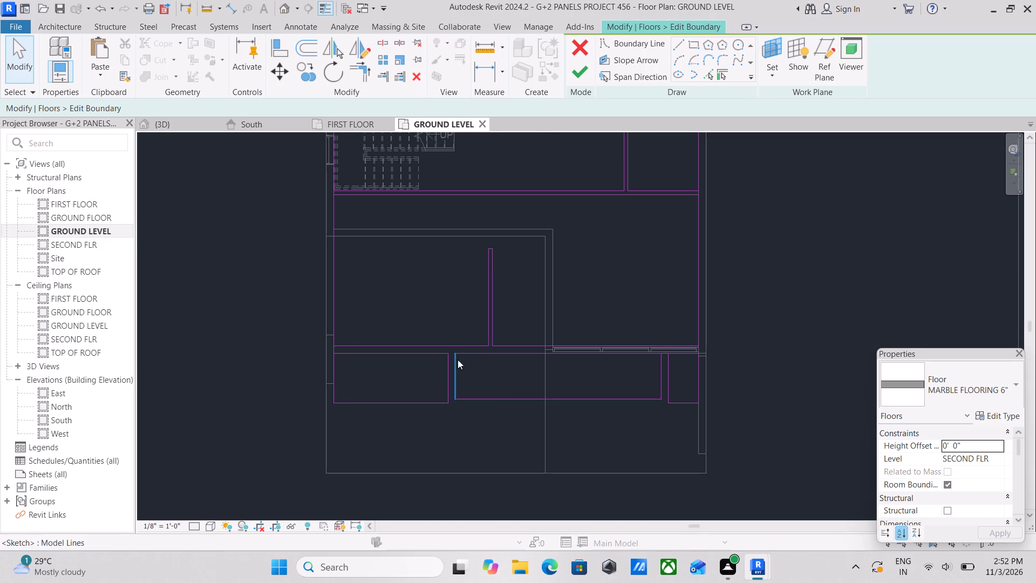
# Move the left edge of the floor boundary's middle front rectangle inward until the rectangle is 12'-2" wide.
pyautogui.click(455, 360)
pyautogui.press('Right')
pyautogui.press('Right')
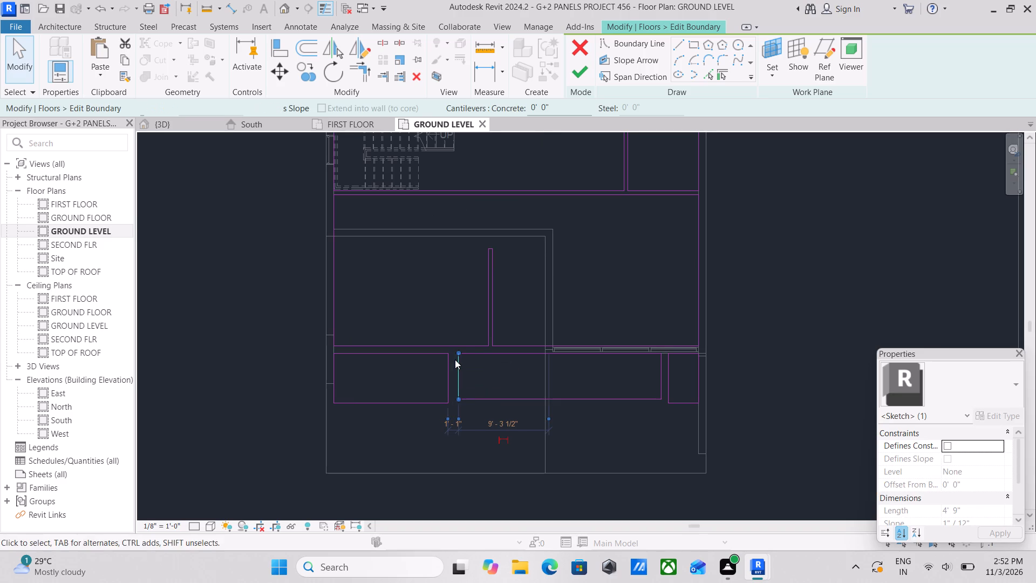
pyautogui.press('Right')
pyautogui.press('Right')
pyautogui.press('Right')
pyautogui.press('Right')
pyautogui.press('Right')
pyautogui.press('Right')
pyautogui.press('Right')
pyautogui.press('Right')
pyautogui.press('Right')
pyautogui.press('Right')
pyautogui.press('Right')
pyautogui.press('Right')
pyautogui.press('Right')
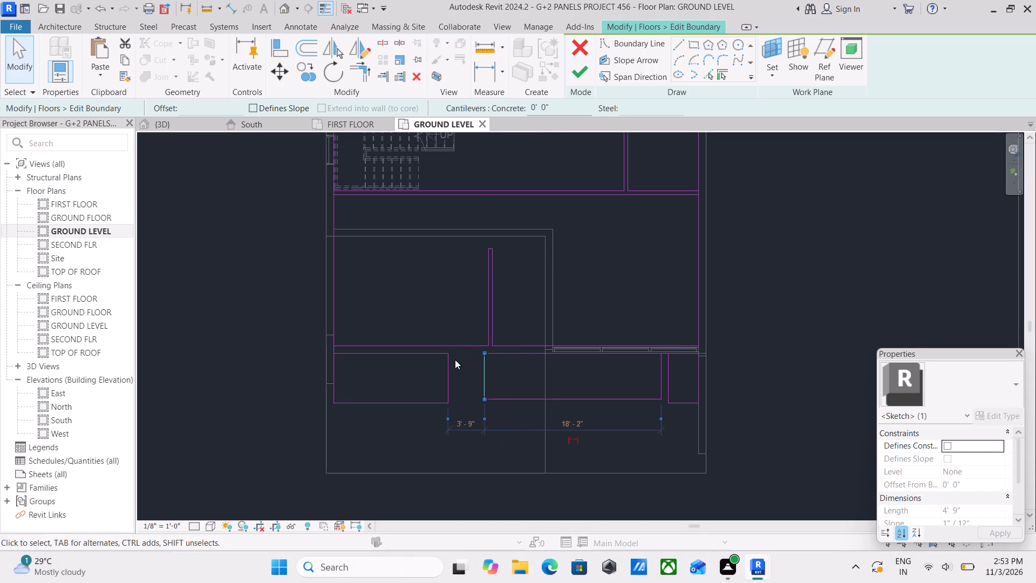
pyautogui.press('Right')
pyautogui.press('Right')
pyautogui.press('Right')
pyautogui.press('Right')
pyautogui.press('Right')
pyautogui.press('Right')
pyautogui.press('Right')
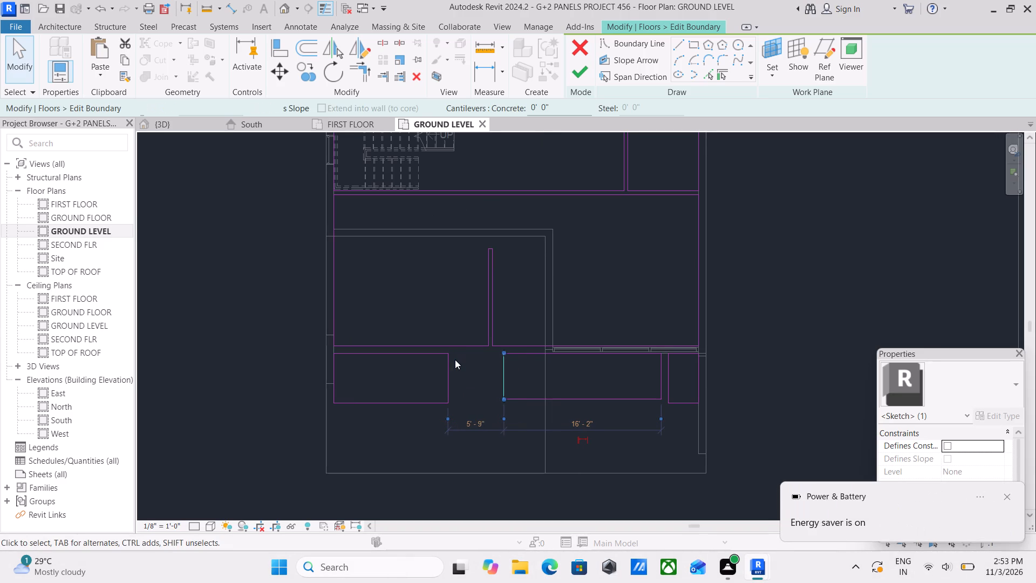
pyautogui.press('Right')
pyautogui.press('Right')
pyautogui.press('Right')
pyautogui.press('Right')
pyautogui.press('Right')
pyautogui.press('Right')
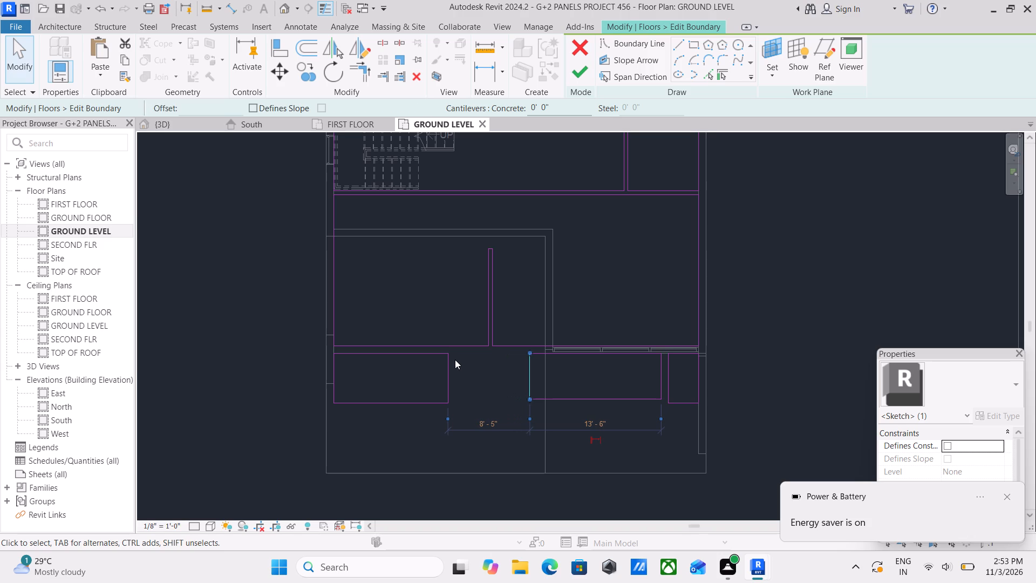
pyautogui.press('Right')
pyautogui.press('Right')
pyautogui.press('Right')
pyautogui.press('Right')
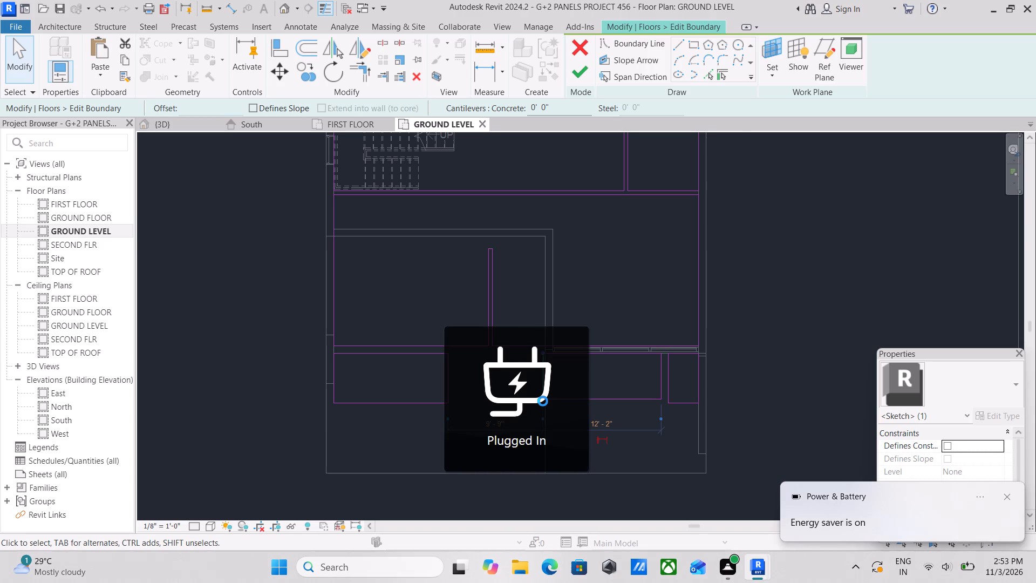
# Nudge that left edge further inward to an 11'-11" width, in line with the wall face, and finish the boundary without attaching walls.
pyautogui.scroll(2, 554, 383)
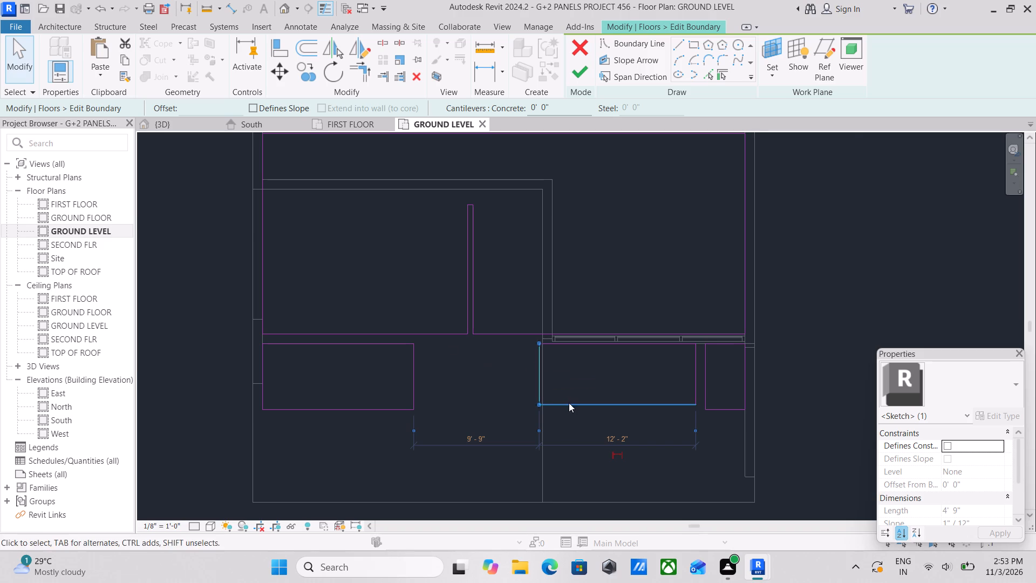
pyautogui.scroll(6, 564, 379)
pyautogui.press('Right')
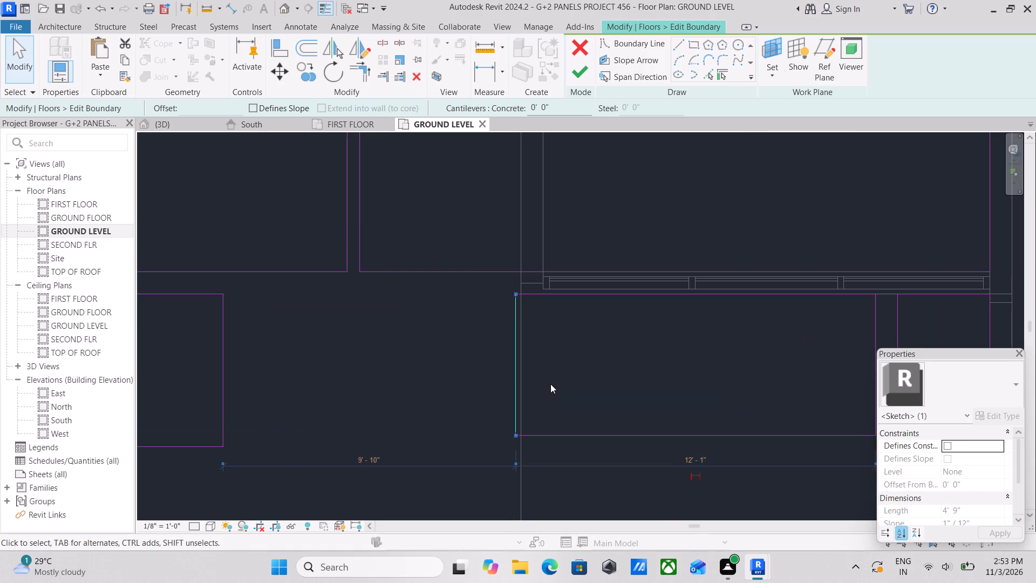
pyautogui.press('Right')
pyautogui.press('Right')
pyautogui.scroll(3, 516, 368)
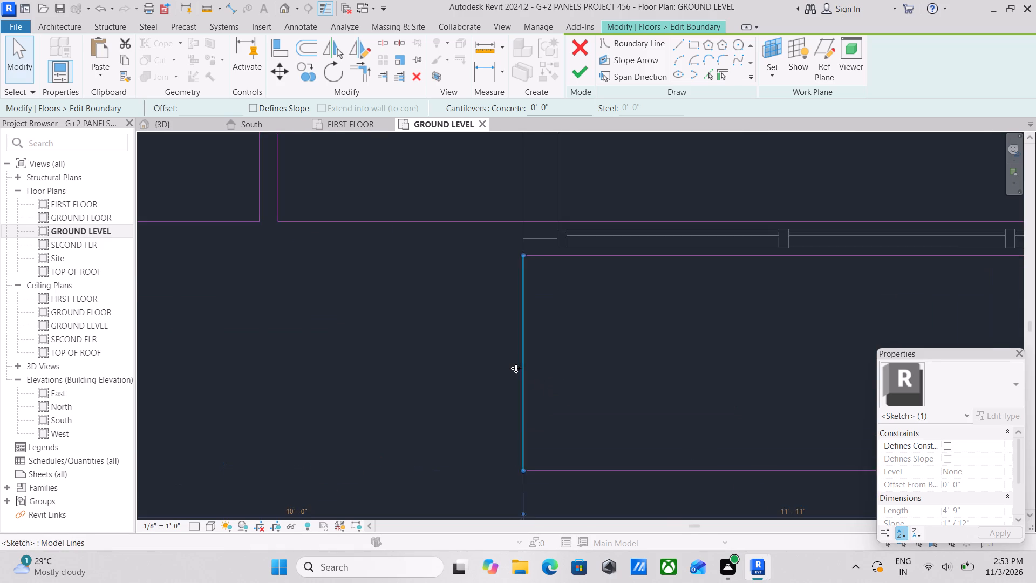
pyautogui.scroll(4, 516, 368)
pyautogui.scroll(-4, 539, 354)
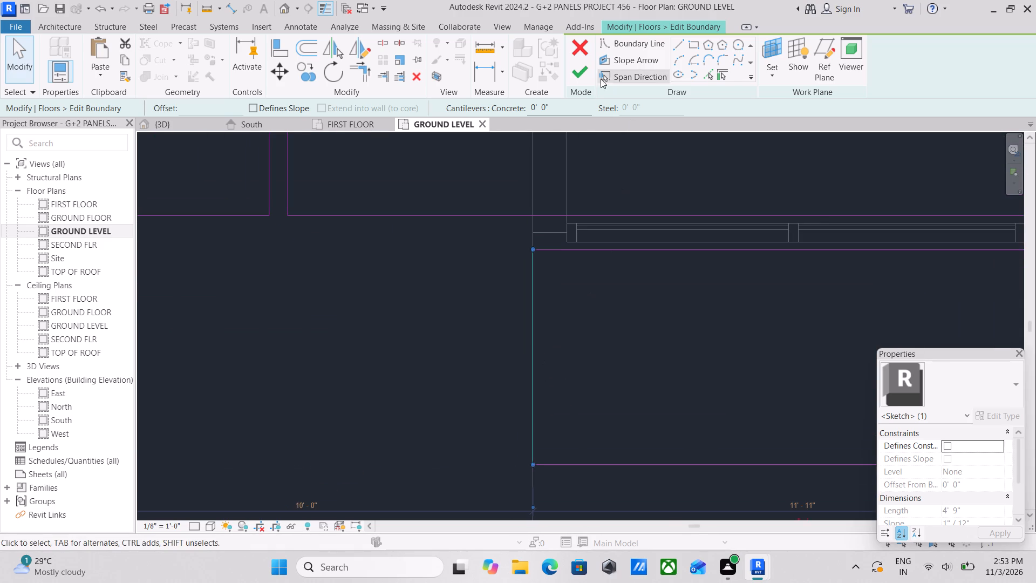
pyautogui.click(580, 73)
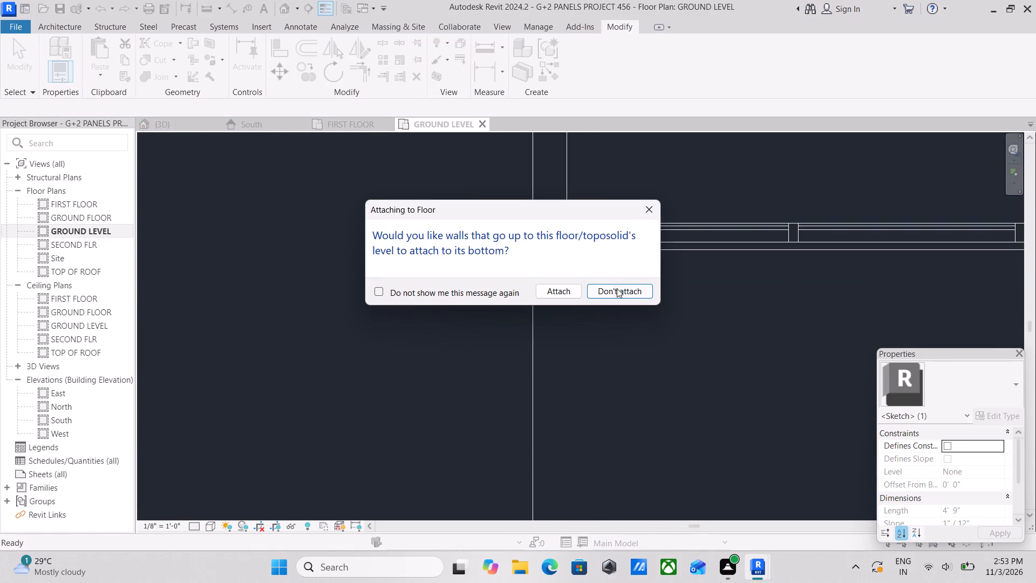
pyautogui.click(617, 288)
# Return to the 3D view and check the shortened SECOND FLR slab behind the curtain wall.
pyautogui.scroll(-7, 617, 288)
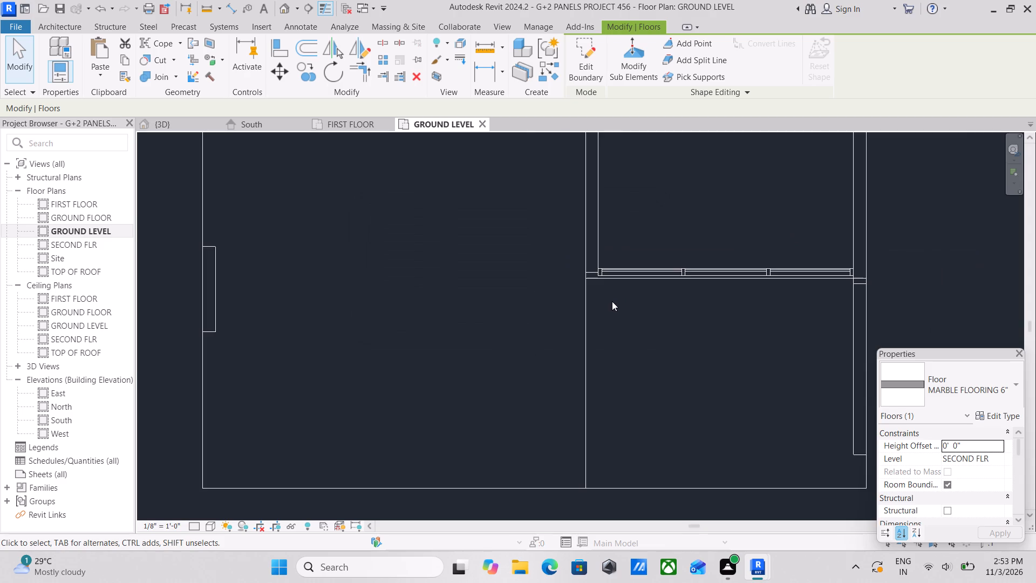
pyautogui.scroll(-4, 601, 301)
pyautogui.click(179, 125)
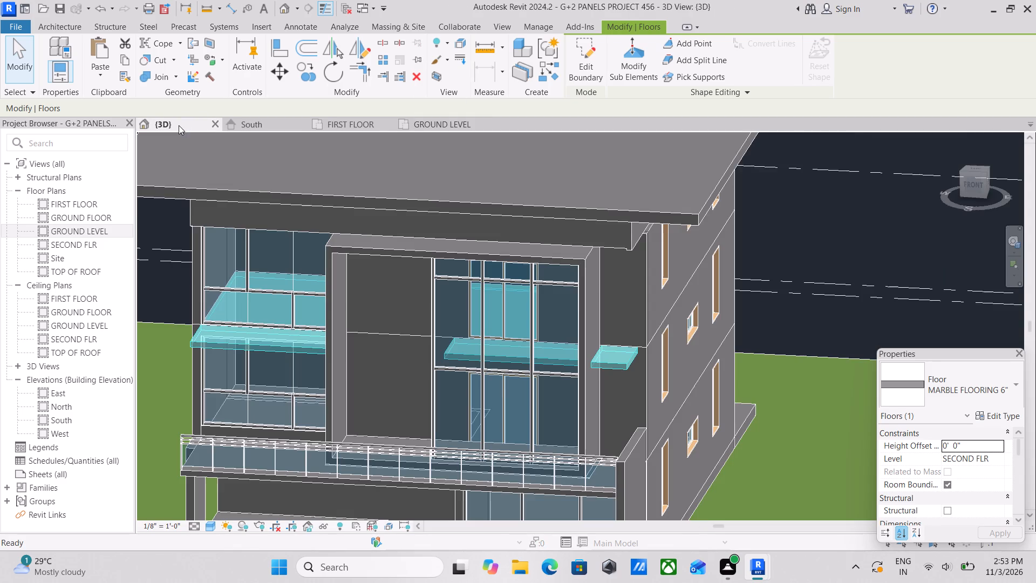
pyautogui.press('Escape')
pyautogui.scroll(-2, 485, 320)
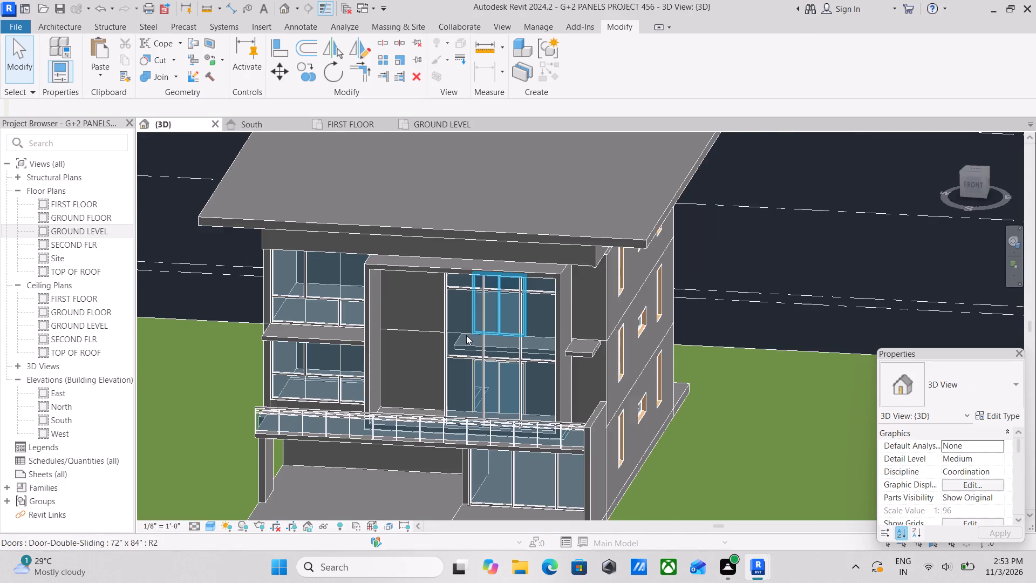
# Examine the front facade in 3D, checking the SECOND FLR slab projections against the curtain walls from several angles.
pyautogui.keyDown('shift'); pyautogui.moveTo(465, 340); pyautogui.dragTo(526, 307, button='middle'); pyautogui.keyUp('shift')
pyautogui.keyDown('shift'); pyautogui.moveTo(549, 323); pyautogui.dragTo(487, 301, button='middle'); pyautogui.keyUp('shift')
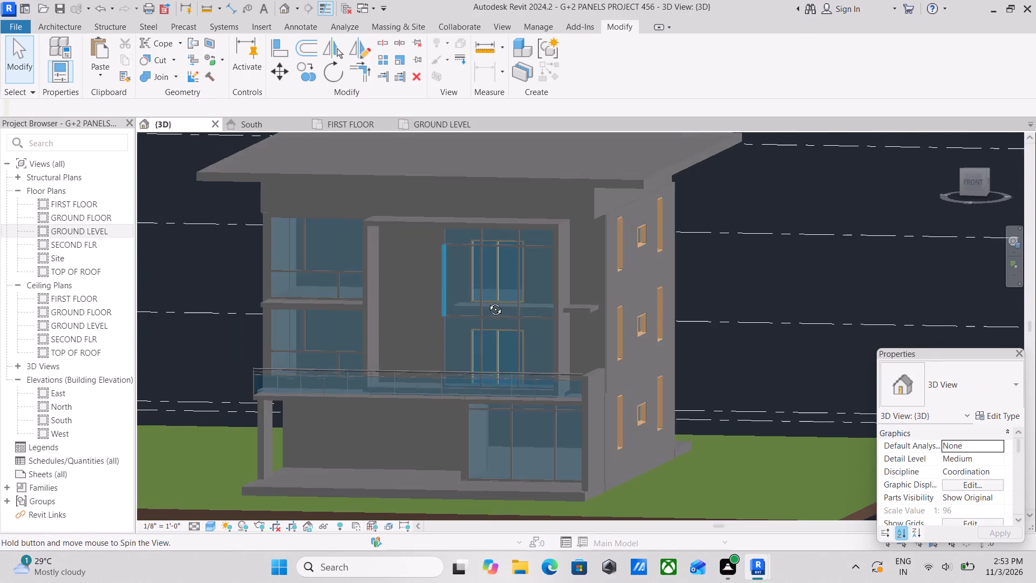
pyautogui.keyDown('shift'); pyautogui.moveTo(487, 301); pyautogui.dragTo(512, 297, button='middle'); pyautogui.keyUp('shift')
pyautogui.scroll(2, 458, 295)
pyautogui.scroll(3, 414, 306)
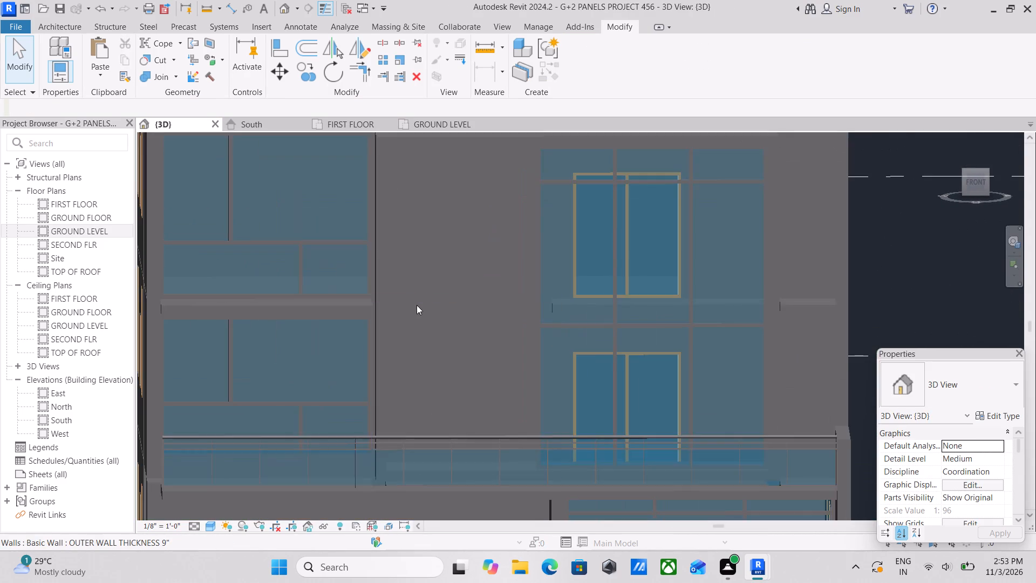
pyautogui.moveTo(431, 303); pyautogui.dragTo(474, 334, button='middle')
pyautogui.moveTo(501, 308); pyautogui.dragTo(474, 300, button='middle')
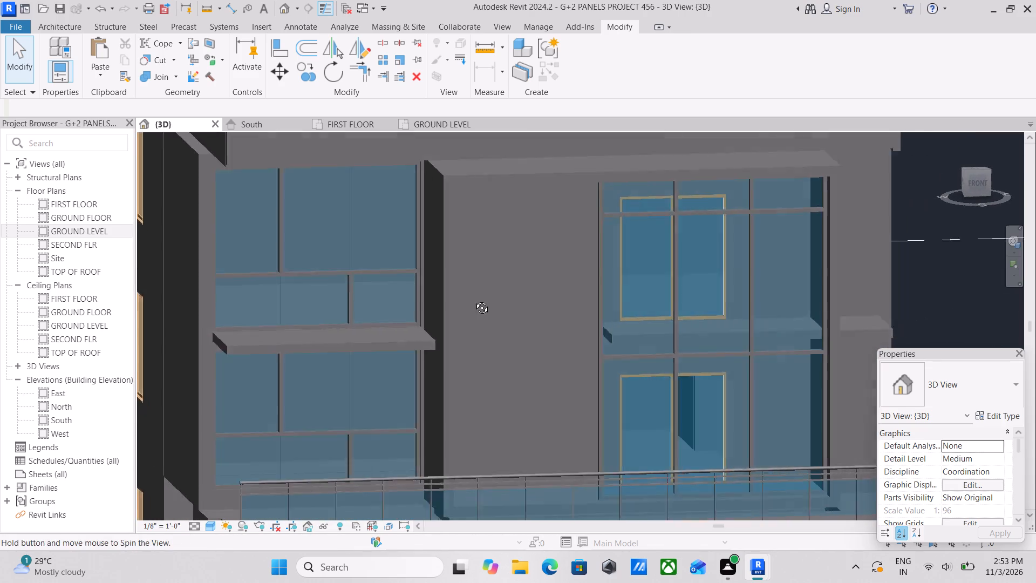
pyautogui.moveTo(474, 300); pyautogui.dragTo(471, 300, button='middle')
pyautogui.keyDown('shift'); pyautogui.scroll(-1, 578, 330); pyautogui.keyUp('shift')
pyautogui.keyDown('shift'); pyautogui.moveTo(578, 330); pyautogui.dragTo(563, 329, button='middle'); pyautogui.keyUp('shift')
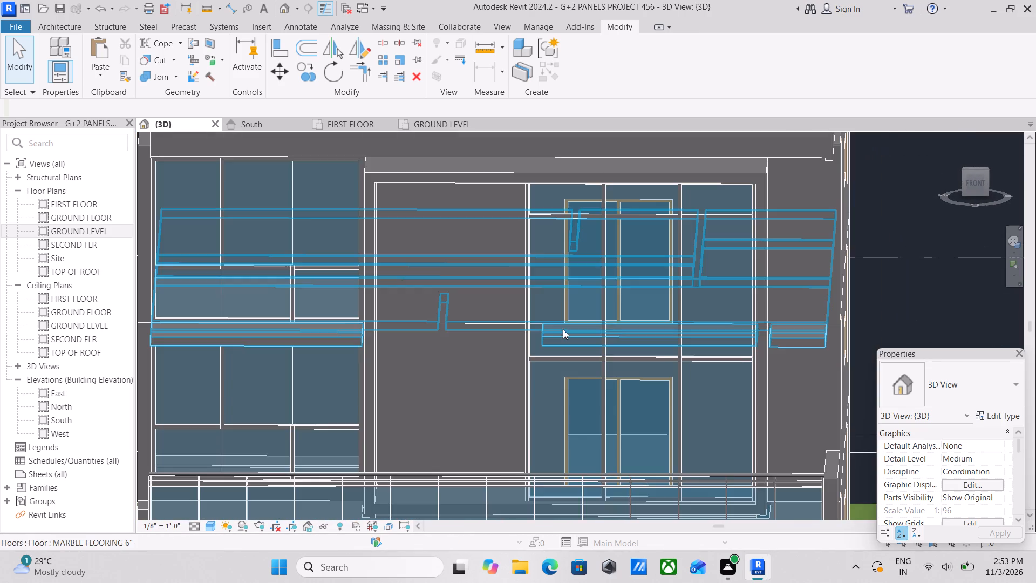
pyautogui.keyDown('shift'); pyautogui.scroll(-1, 563, 329); pyautogui.keyUp('shift')
pyautogui.keyDown('shift'); pyautogui.moveTo(567, 334); pyautogui.dragTo(610, 376, button='middle'); pyautogui.keyUp('shift')
pyautogui.scroll(-1, 503, 317)
pyautogui.moveTo(514, 335); pyautogui.dragTo(535, 364, button='middle')
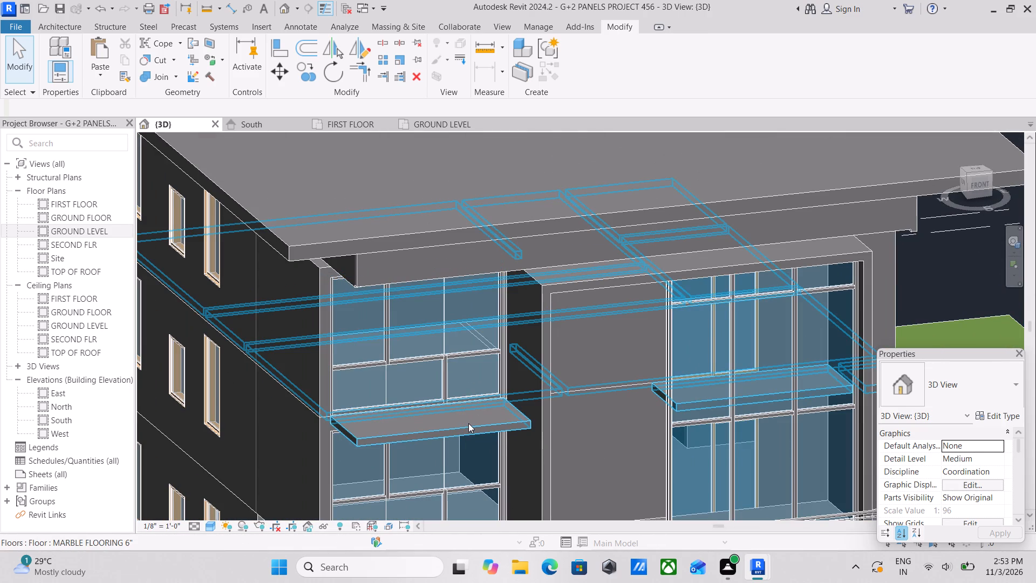
pyautogui.press('Escape')
pyautogui.scroll(-1, 473, 426)
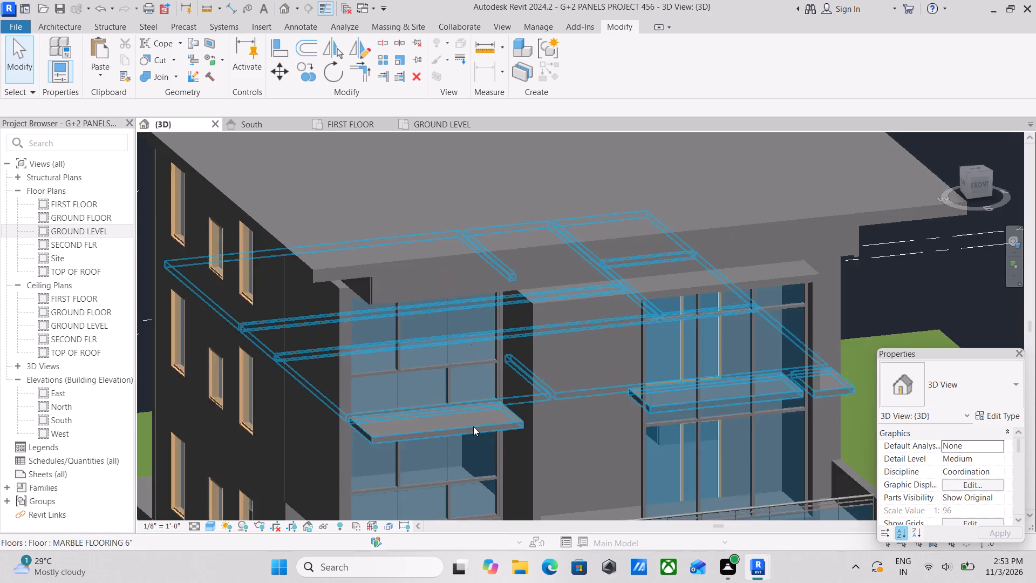
pyautogui.scroll(-1, 473, 426)
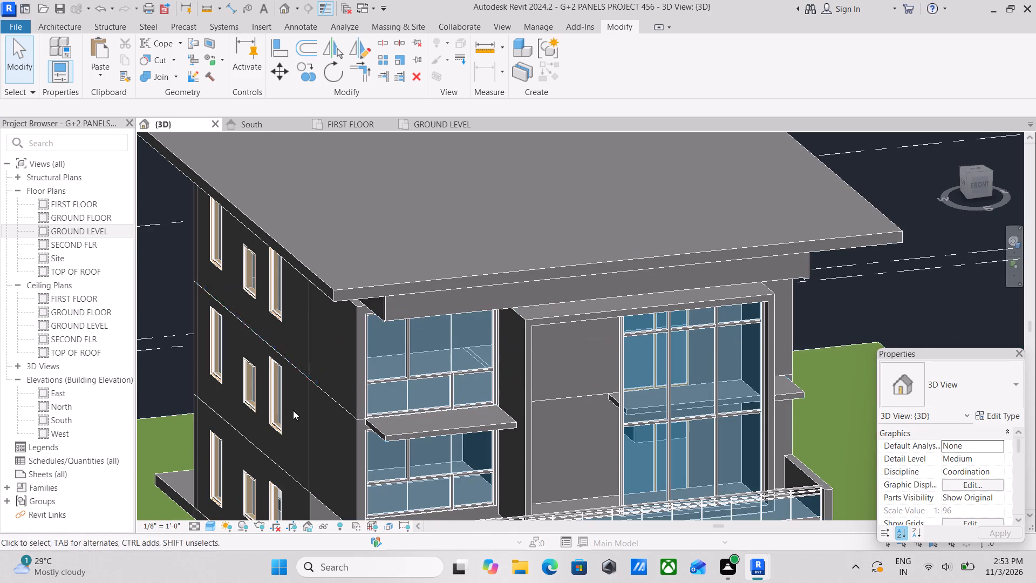
pyautogui.scroll(-1, 380, 379)
pyautogui.moveTo(374, 366); pyautogui.dragTo(347, 348, button='middle')
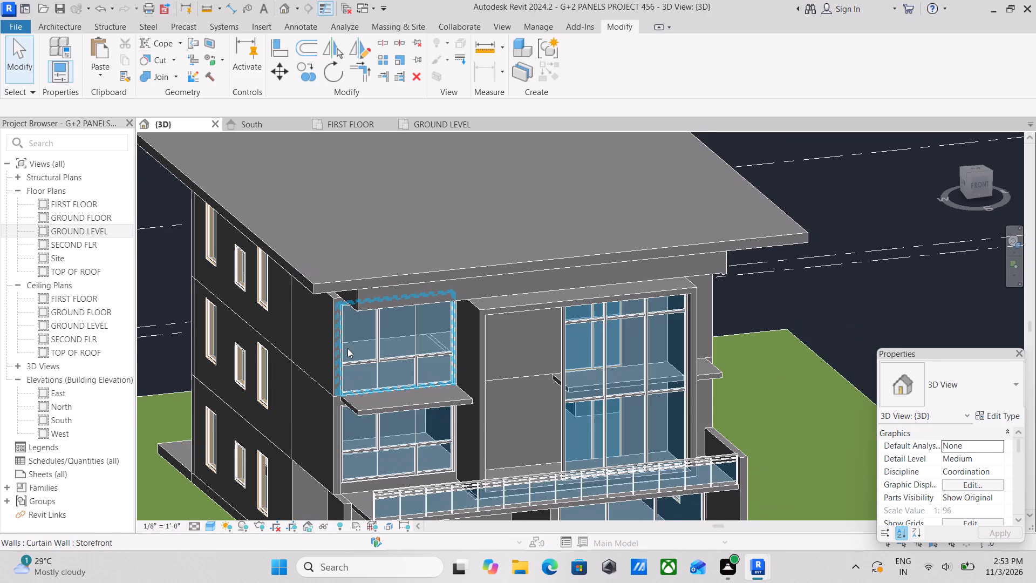
# Lower the top edge of the upper Storefront curtain wall on the facade's left side, below the parapet wall.
pyautogui.click(344, 321)
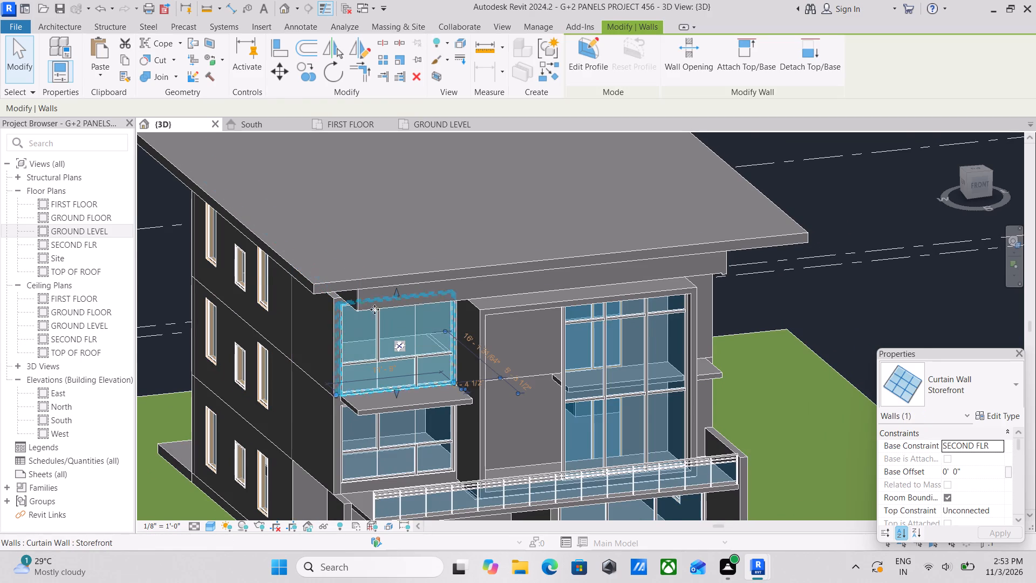
pyautogui.scroll(2, 391, 297)
pyautogui.moveTo(396, 293); pyautogui.dragTo(403, 310)
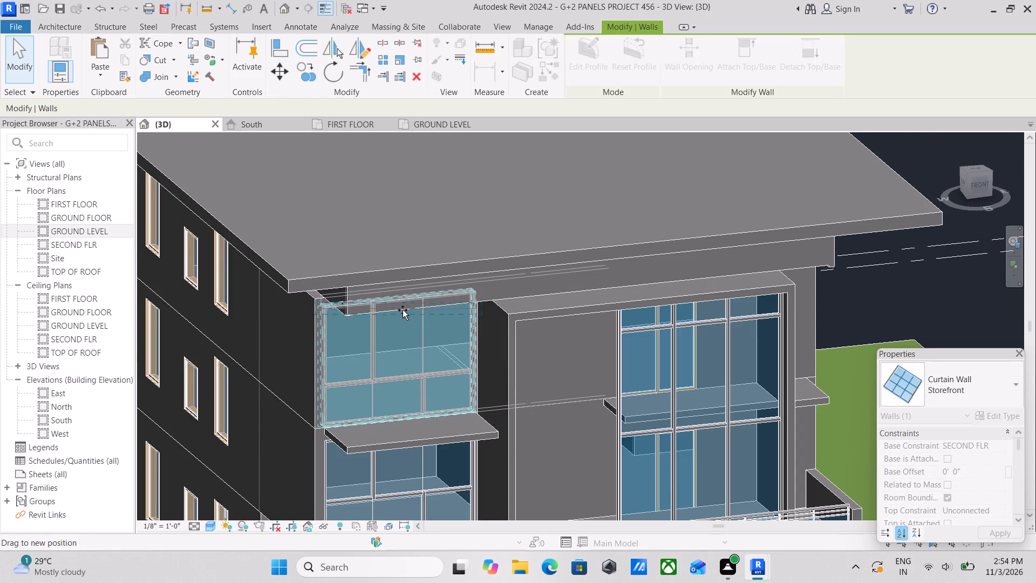
pyautogui.moveTo(403, 310); pyautogui.dragTo(403, 319)
pyautogui.scroll(1, 367, 337)
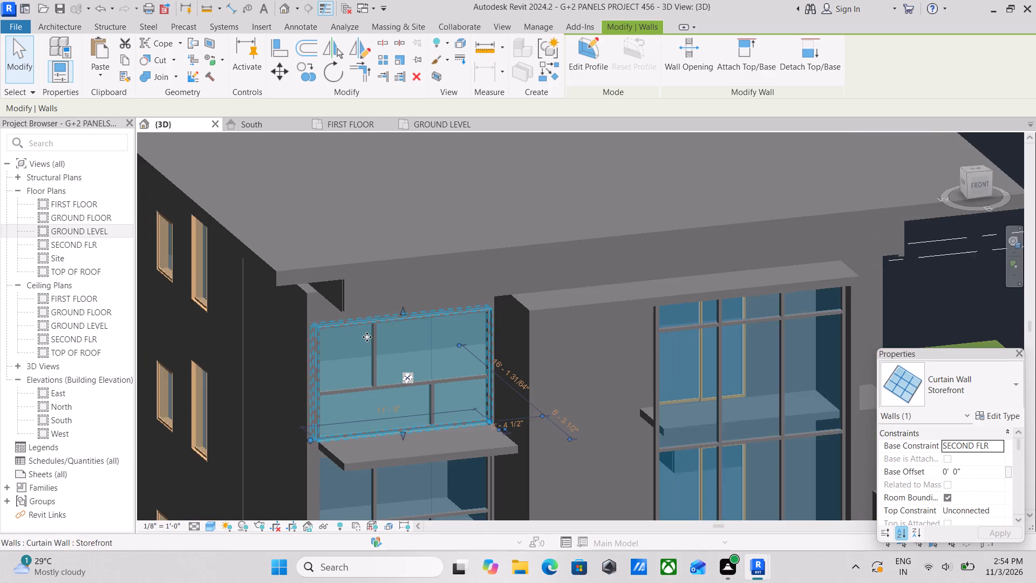
pyautogui.press('Escape')
# Lower the top edge of the FIRST FLOOR Storefront curtain wall beneath the projecting slab and slightly adjust its bottom edge.
pyautogui.scroll(-3, 401, 346)
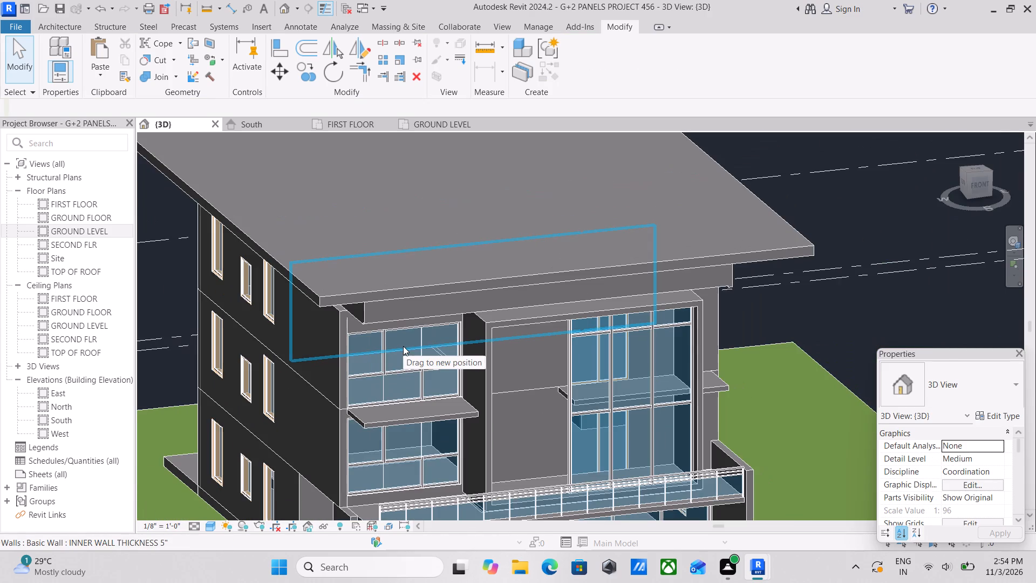
pyautogui.moveTo(394, 369); pyautogui.dragTo(385, 342, button='middle')
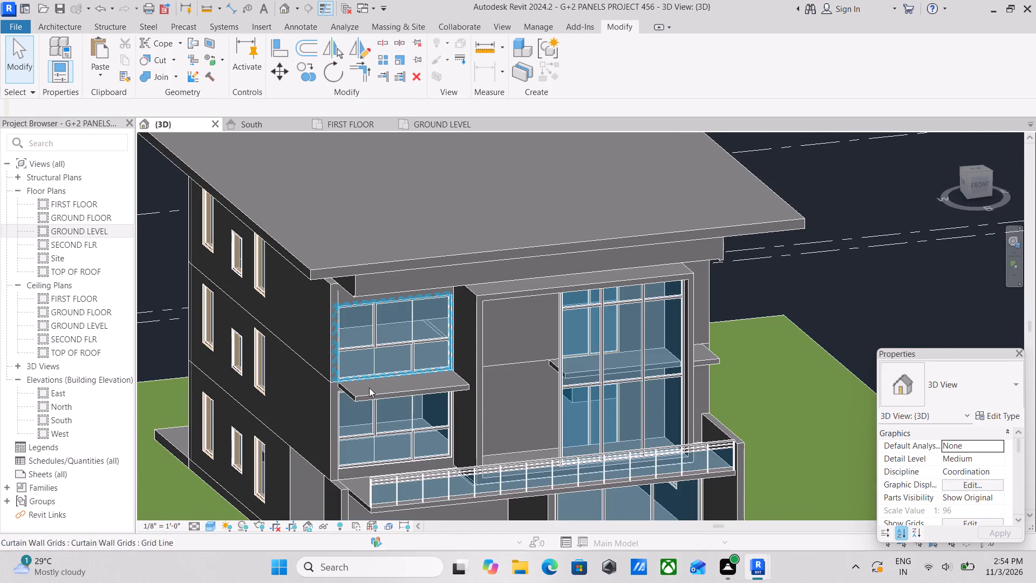
pyautogui.scroll(3, 347, 472)
pyautogui.scroll(3, 335, 388)
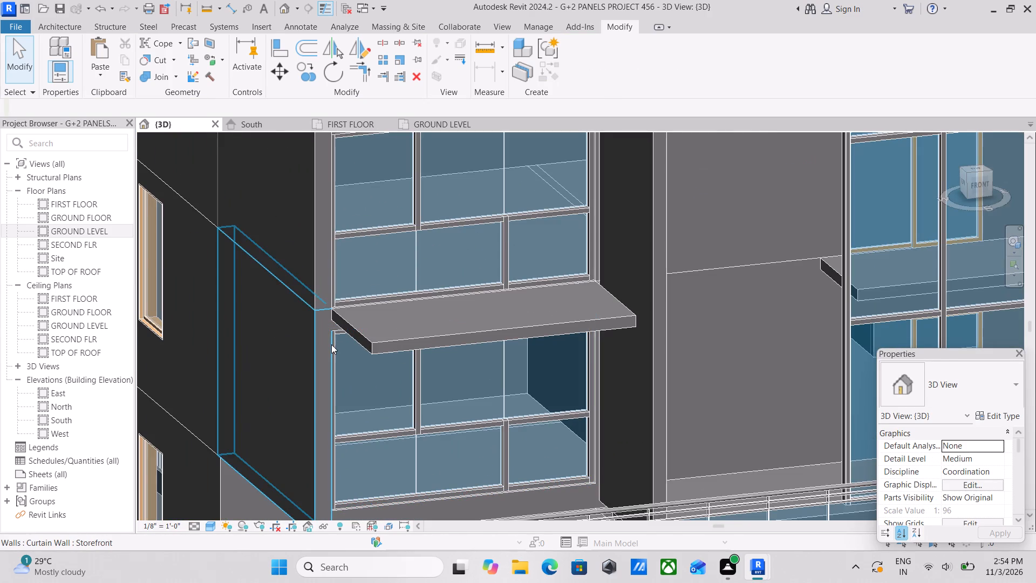
pyautogui.click(337, 347)
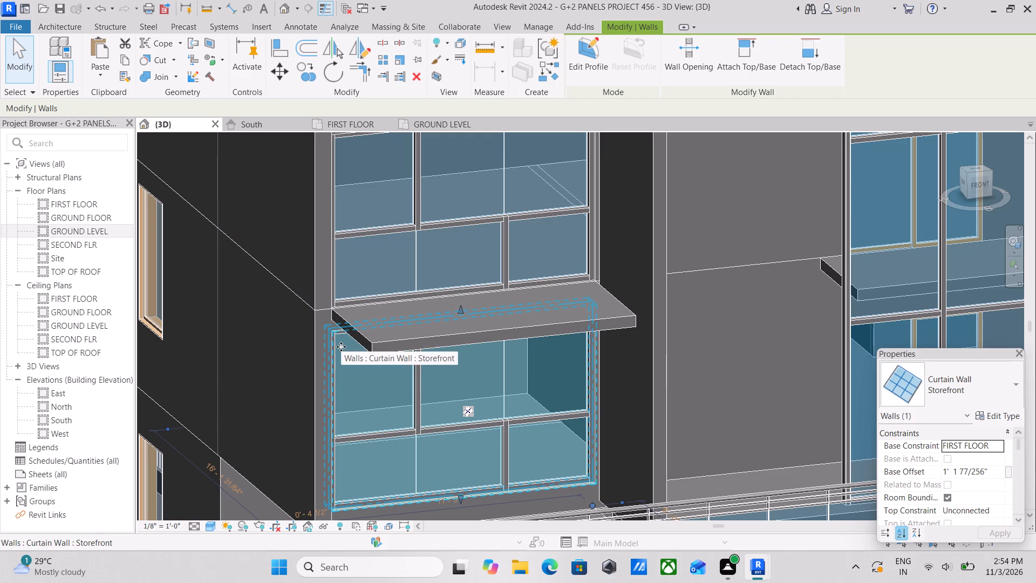
pyautogui.moveTo(456, 307); pyautogui.dragTo(460, 314)
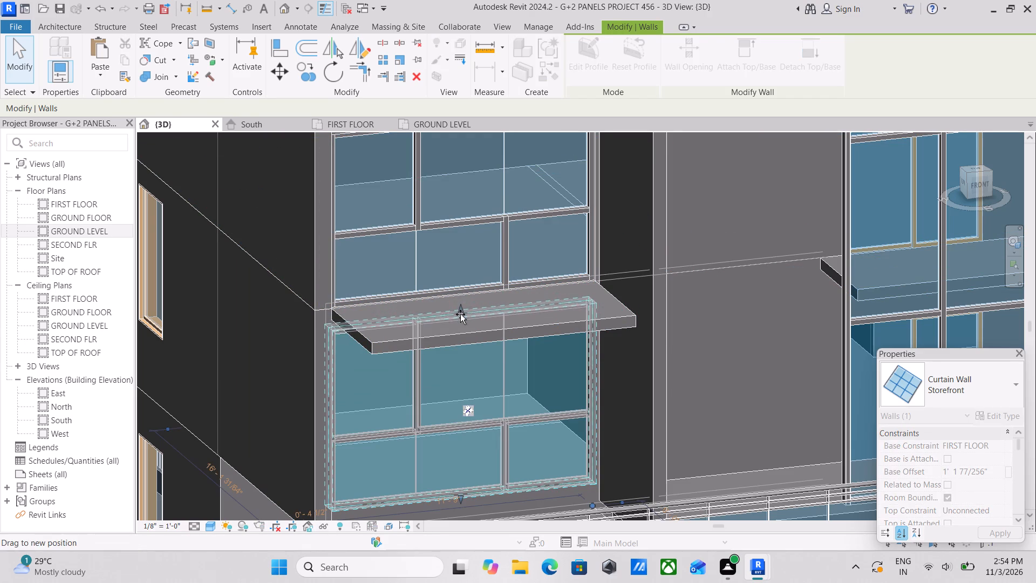
pyautogui.moveTo(460, 314); pyautogui.dragTo(468, 337)
pyautogui.moveTo(455, 416); pyautogui.dragTo(454, 393, button='middle')
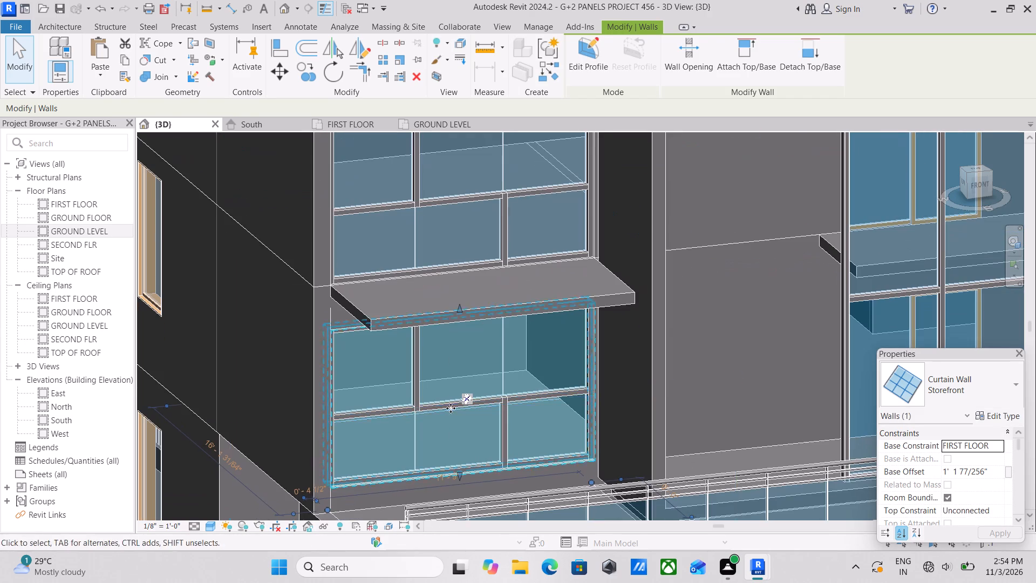
pyautogui.moveTo(456, 475); pyautogui.dragTo(464, 467)
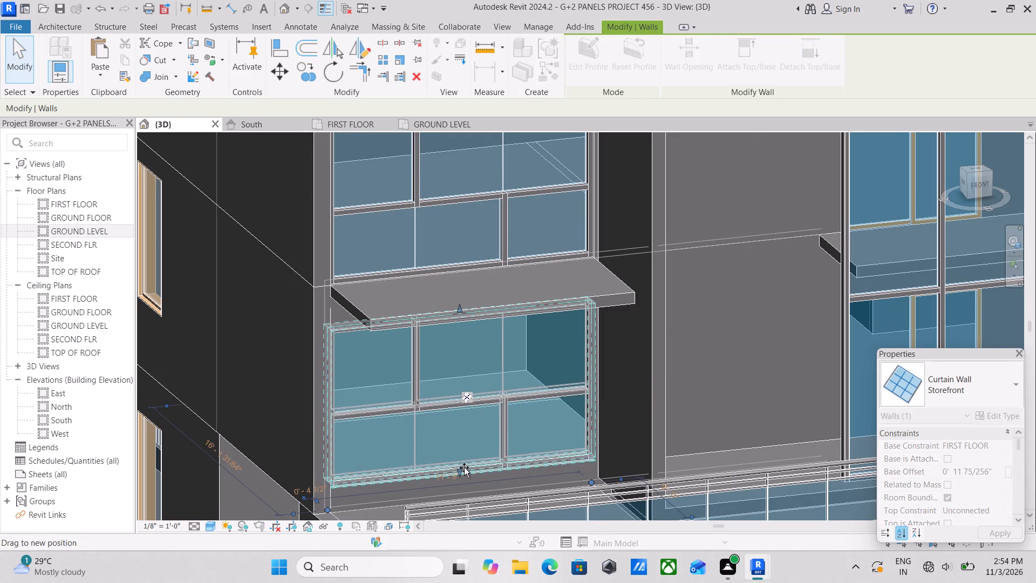
pyautogui.moveTo(464, 467); pyautogui.dragTo(464, 466)
pyautogui.scroll(-3, 464, 466)
pyautogui.press('Escape')
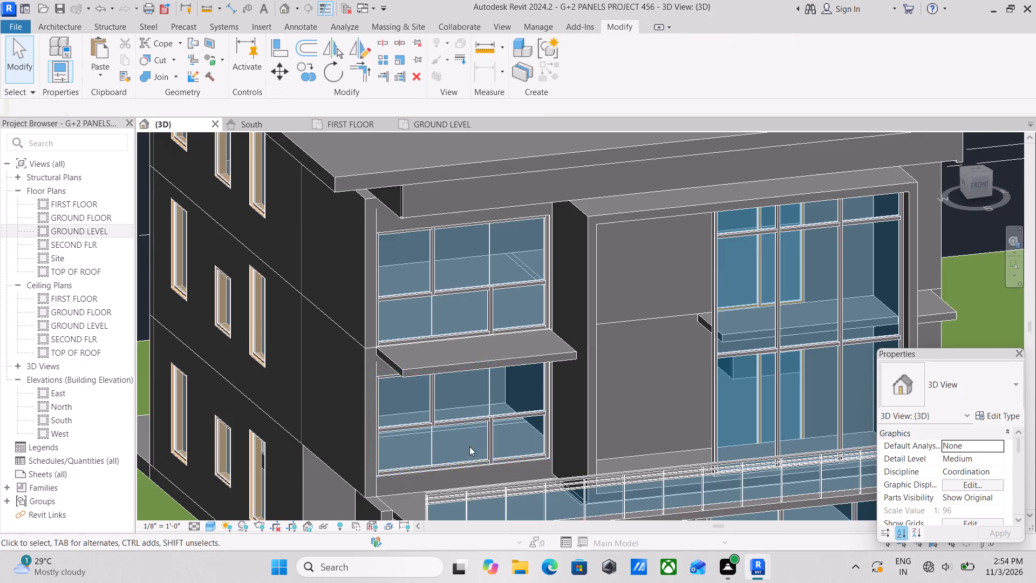
# Inspect the adjusted curtain walls and the projecting MARBLE FLOORING 6" slab on the facade in 3D.
pyautogui.scroll(-3, 471, 444)
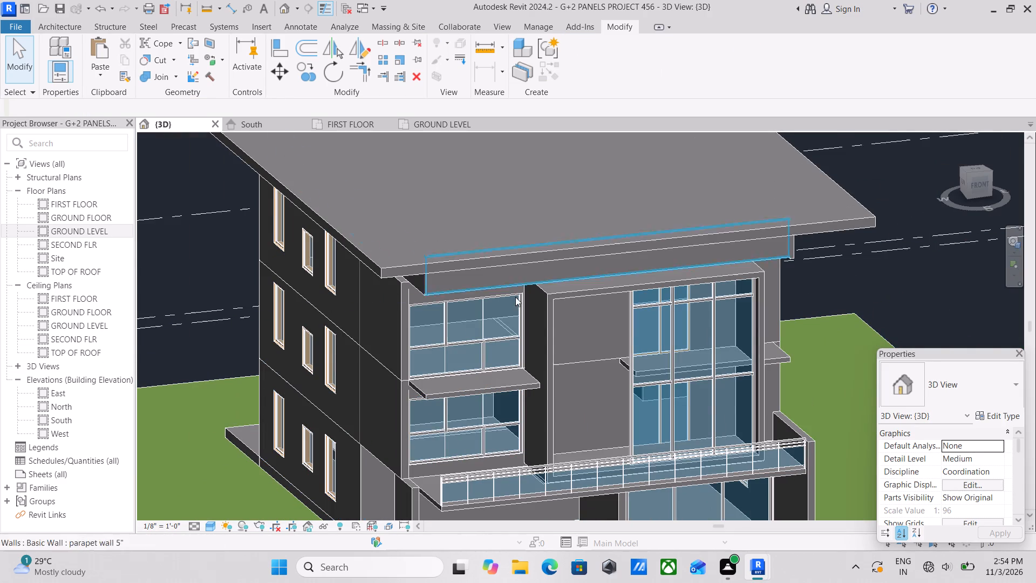
pyautogui.scroll(4, 569, 333)
pyautogui.moveTo(644, 379); pyautogui.dragTo(603, 369, button='middle')
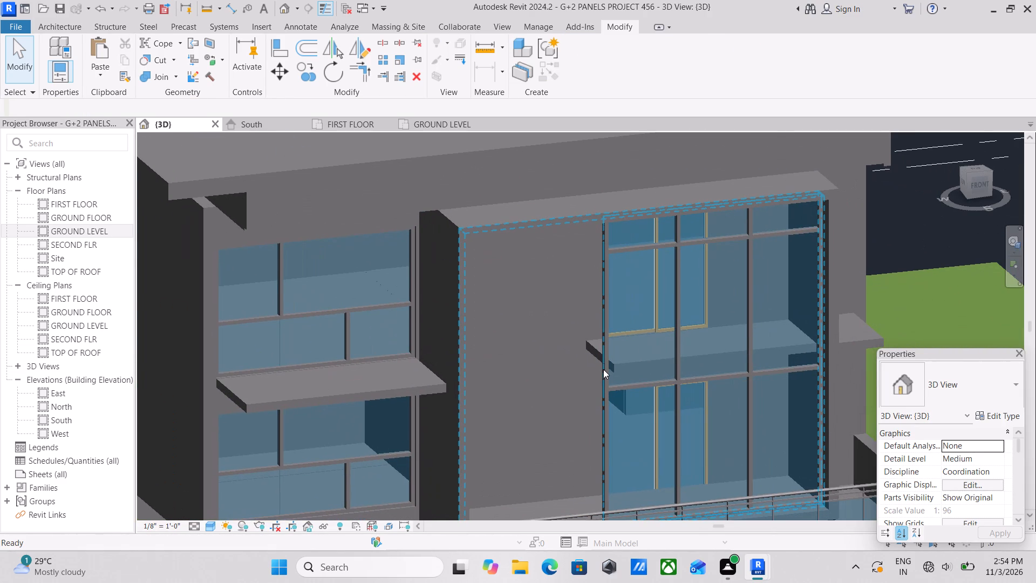
pyautogui.scroll(-2, 603, 369)
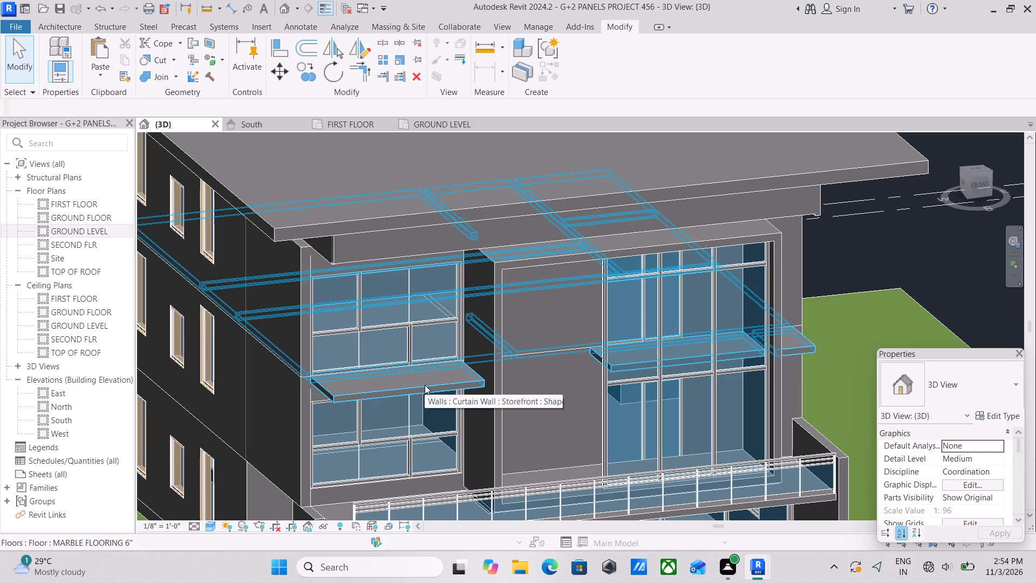
pyautogui.click(425, 383)
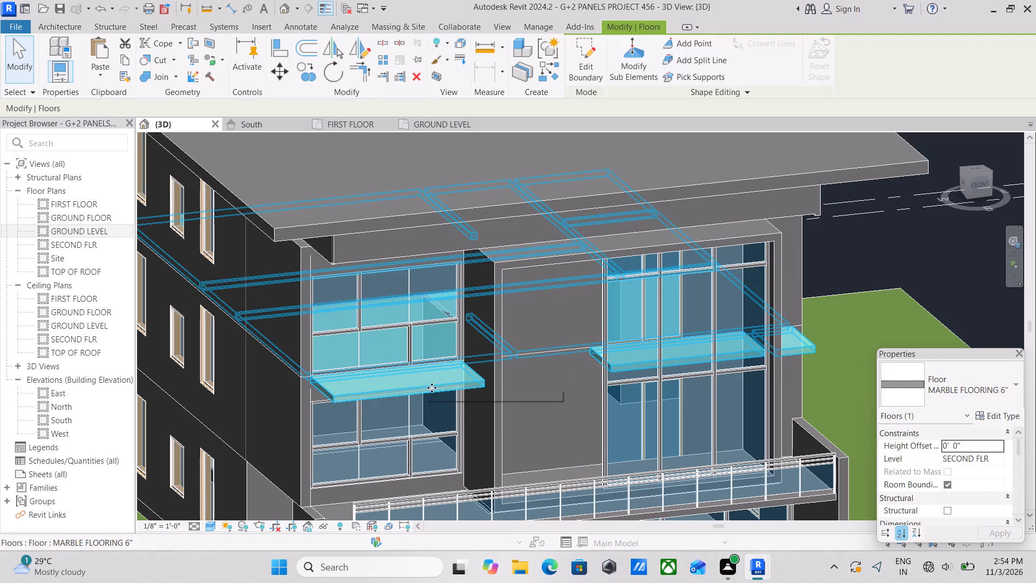
pyautogui.press('Escape')
pyautogui.scroll(-4, 452, 393)
pyautogui.press('Escape')
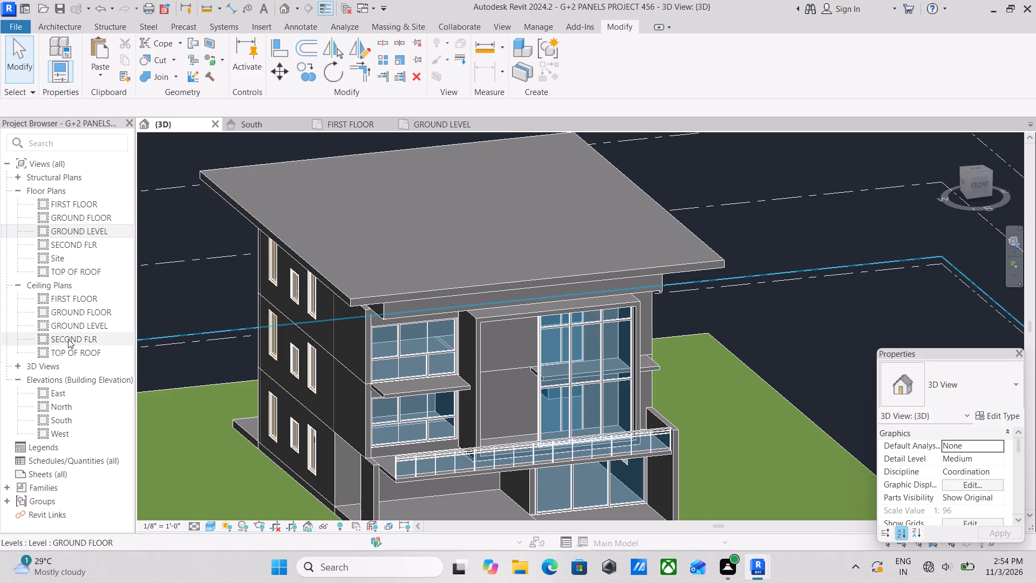
# Open the SECOND FLR floor plan and bring up the projecting slab portions along the building's front.
pyautogui.doubleClick(79, 240)
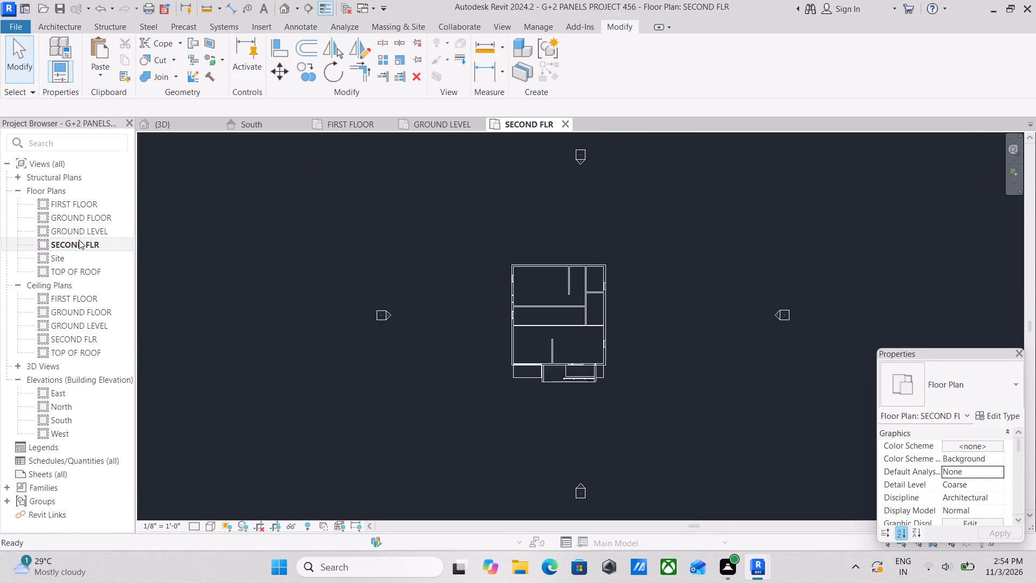
pyautogui.scroll(7, 526, 376)
pyautogui.scroll(2, 483, 311)
pyautogui.scroll(3, 518, 349)
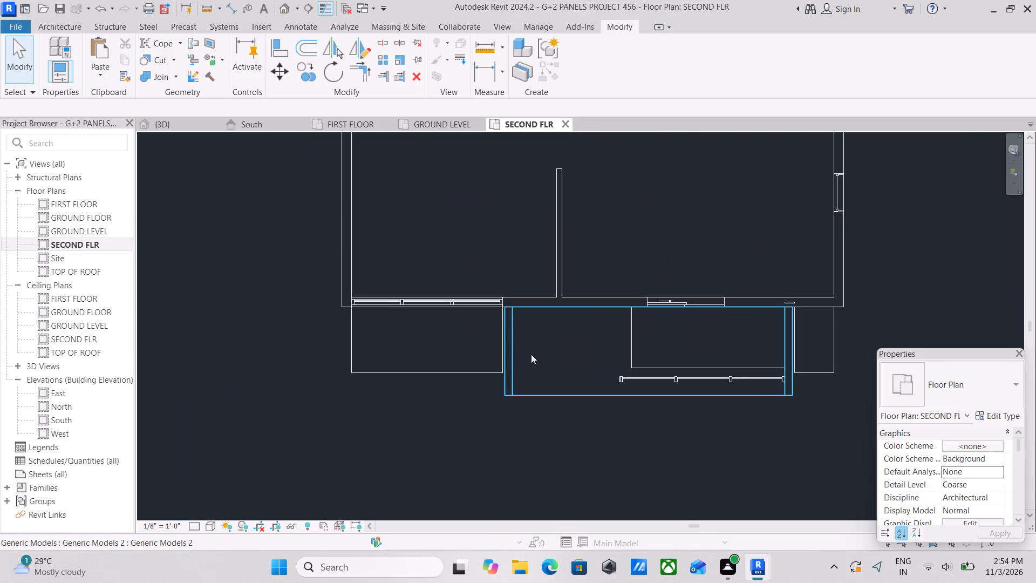
pyautogui.moveTo(565, 353); pyautogui.dragTo(544, 360, button='middle')
pyautogui.scroll(3, 608, 397)
pyautogui.middleClick(637, 330)
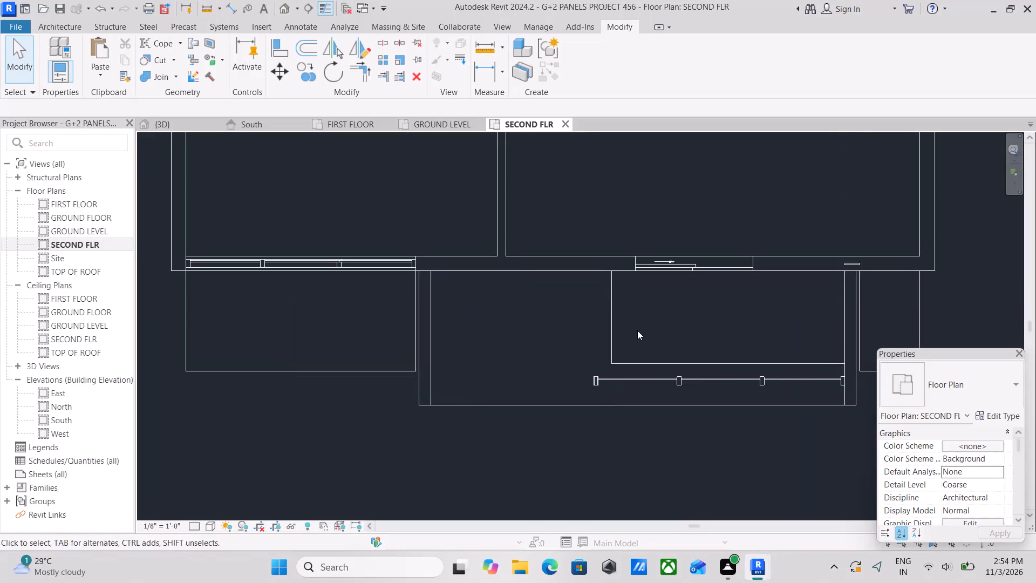
# Start a Handrail - Rectangular railing path with a 2" offset and draw its 4'-9" left segment along the slab before the sliding door.
pyautogui.click(73, 25)
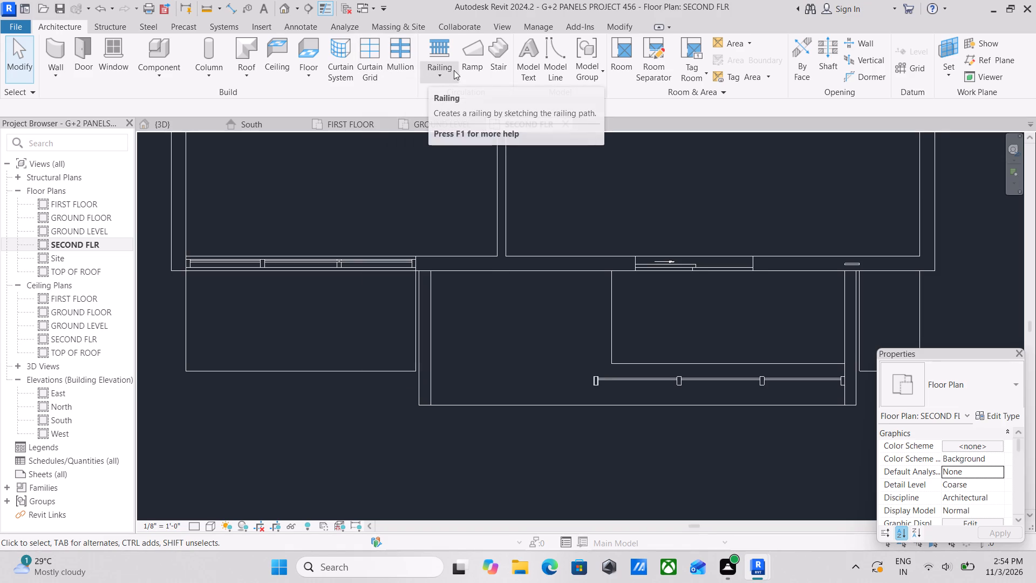
pyautogui.click(435, 65)
pyautogui.scroll(3, 619, 361)
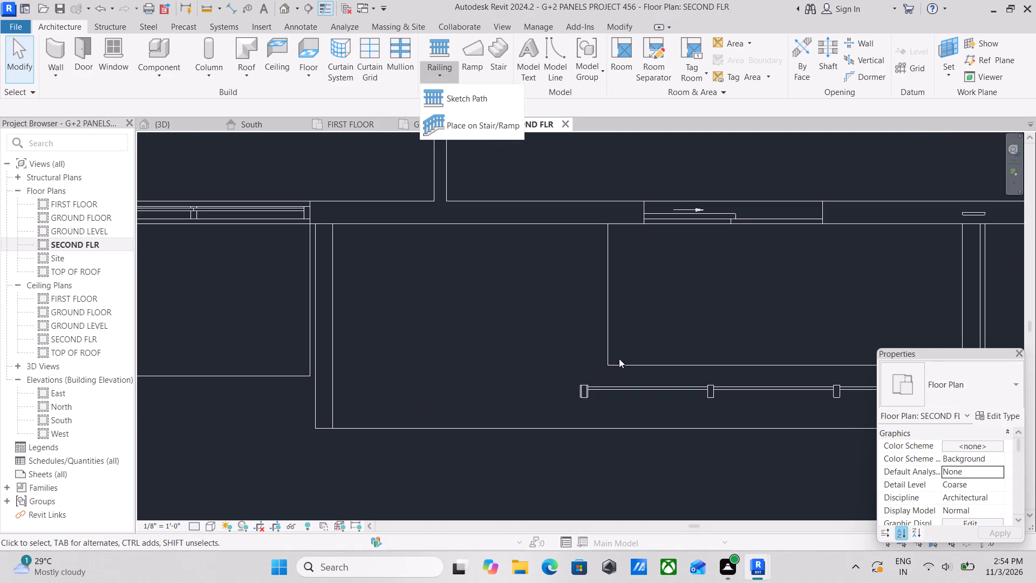
pyautogui.click(463, 96)
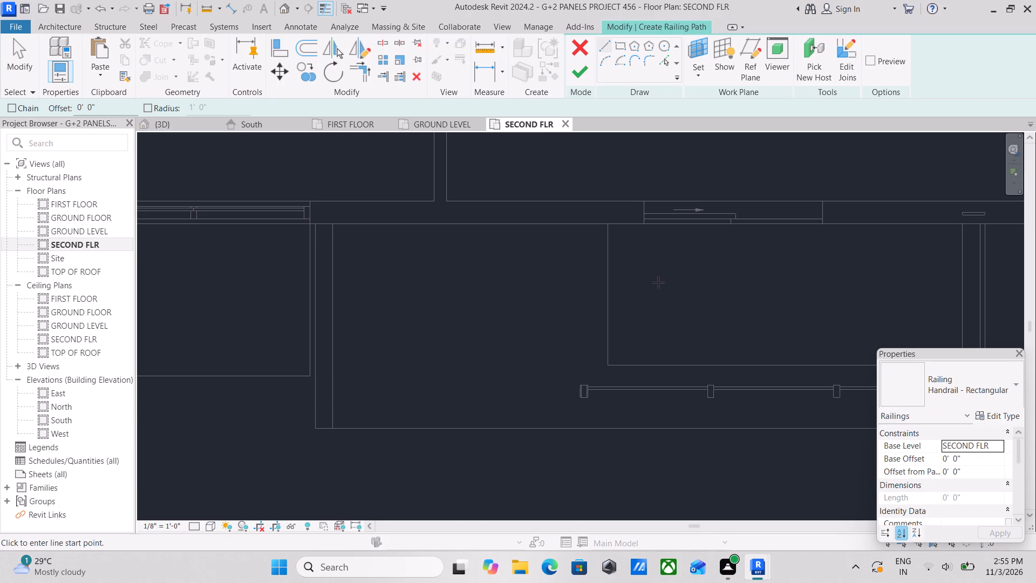
pyautogui.scroll(2, 649, 284)
pyautogui.moveTo(615, 247); pyautogui.dragTo(602, 262, button='middle')
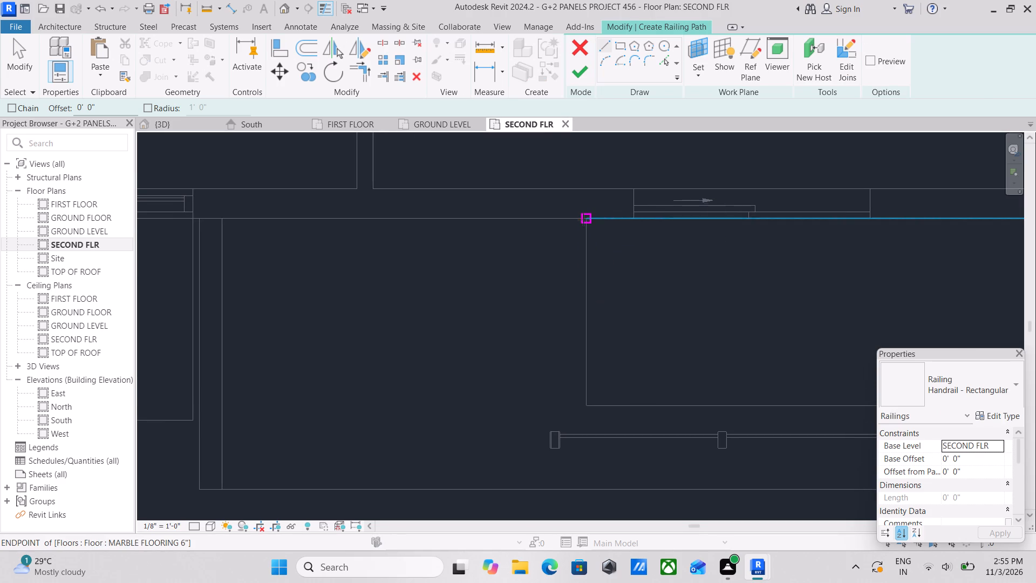
pyautogui.moveTo(118, 113); pyautogui.dragTo(0, 111)
pyautogui.press('2')
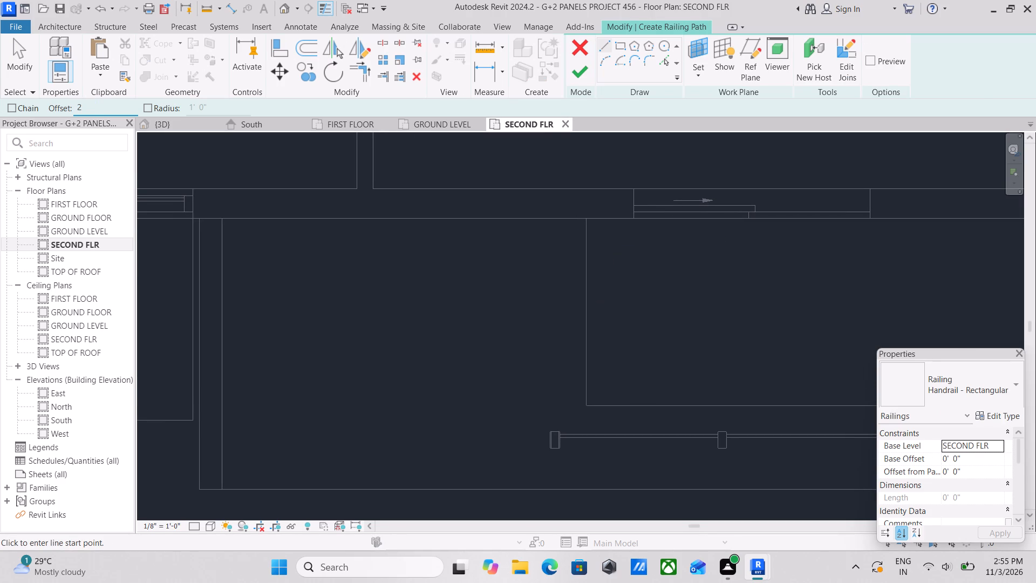
pyautogui.hotkey('shift', '"')
pyautogui.press('Return')
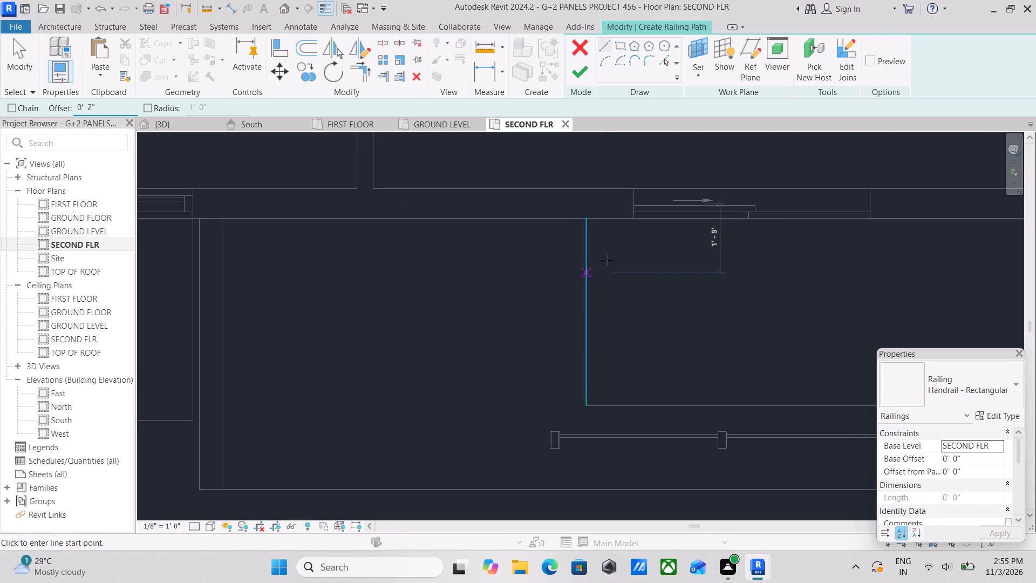
pyautogui.click(584, 218)
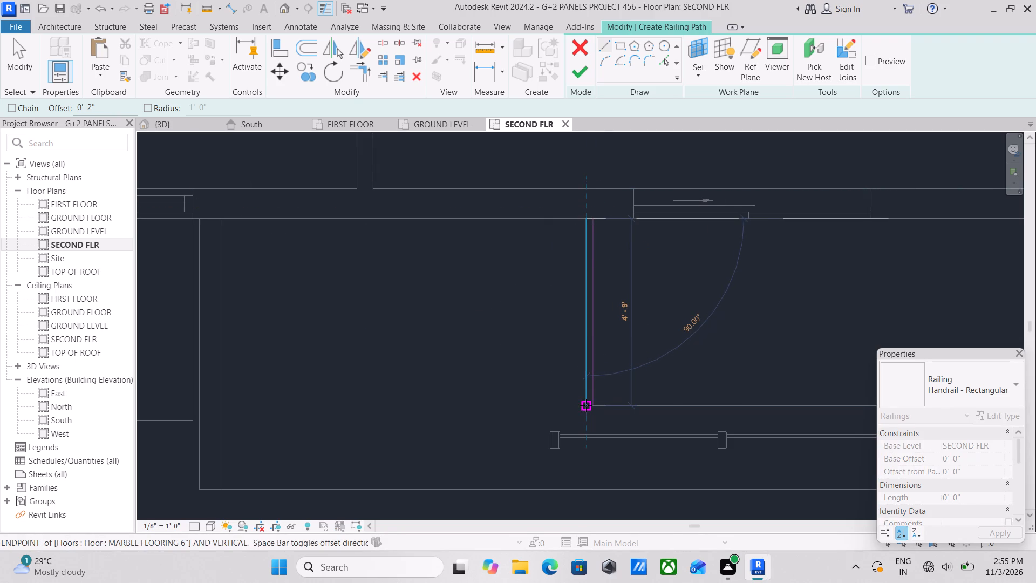
pyautogui.moveTo(586, 405); pyautogui.dragTo(594, 400)
pyautogui.moveTo(692, 395); pyautogui.dragTo(552, 326, button='middle')
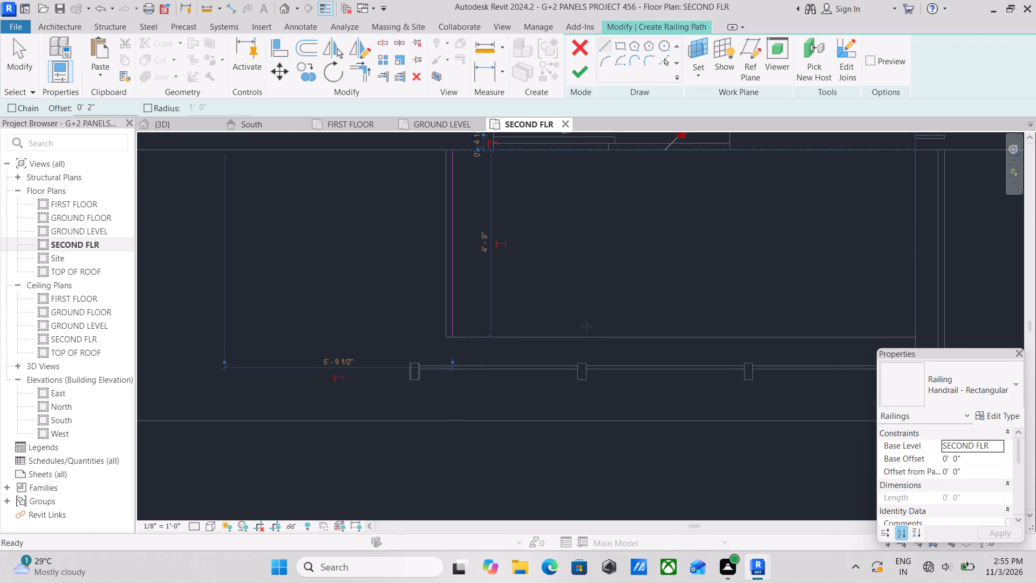
# Draw the 11'-11" front and 4'-9" right railing path segments inside the same slab's edges, offset 2".
pyautogui.click(447, 336)
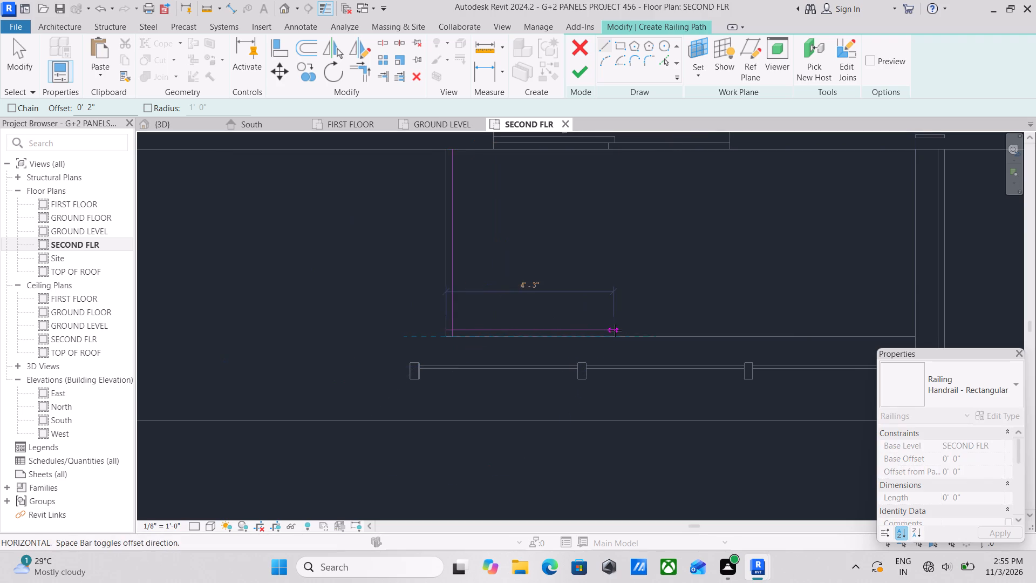
pyautogui.scroll(1, 615, 330)
pyautogui.moveTo(614, 330); pyautogui.dragTo(552, 318, button='middle')
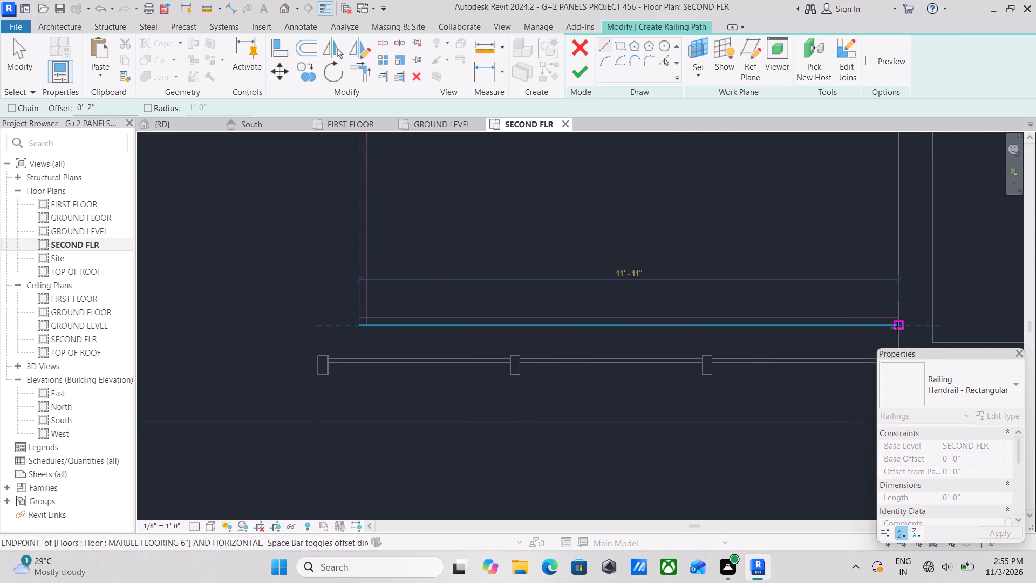
pyautogui.click(897, 327)
pyautogui.click(901, 330)
pyautogui.moveTo(885, 247); pyautogui.dragTo(899, 292, button='middle')
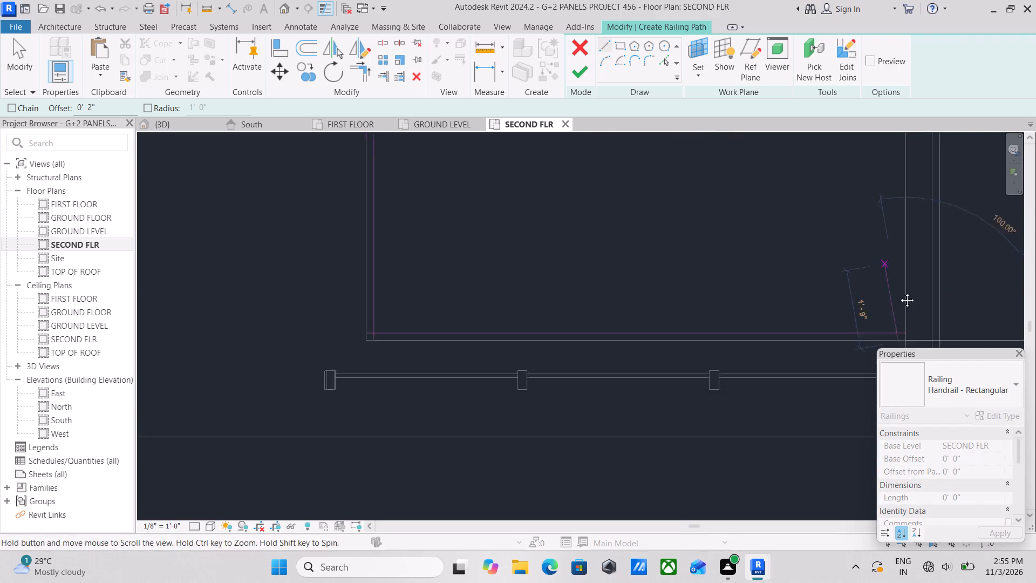
pyautogui.moveTo(899, 292); pyautogui.dragTo(895, 356, button='middle')
pyautogui.scroll(-2, 889, 199)
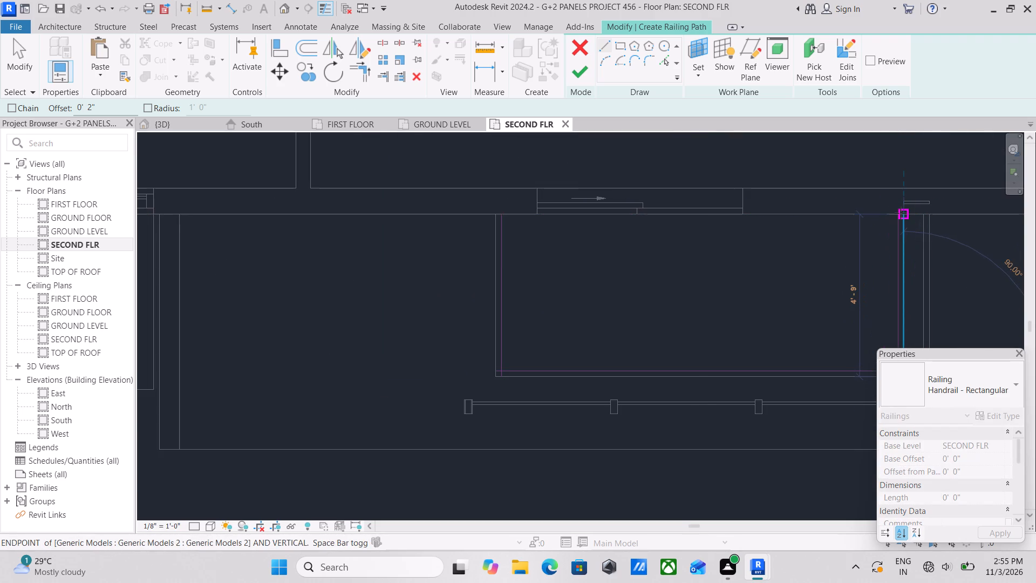
pyautogui.click(901, 211)
pyautogui.press('Escape')
pyautogui.press('Escape')
pyautogui.press('Escape')
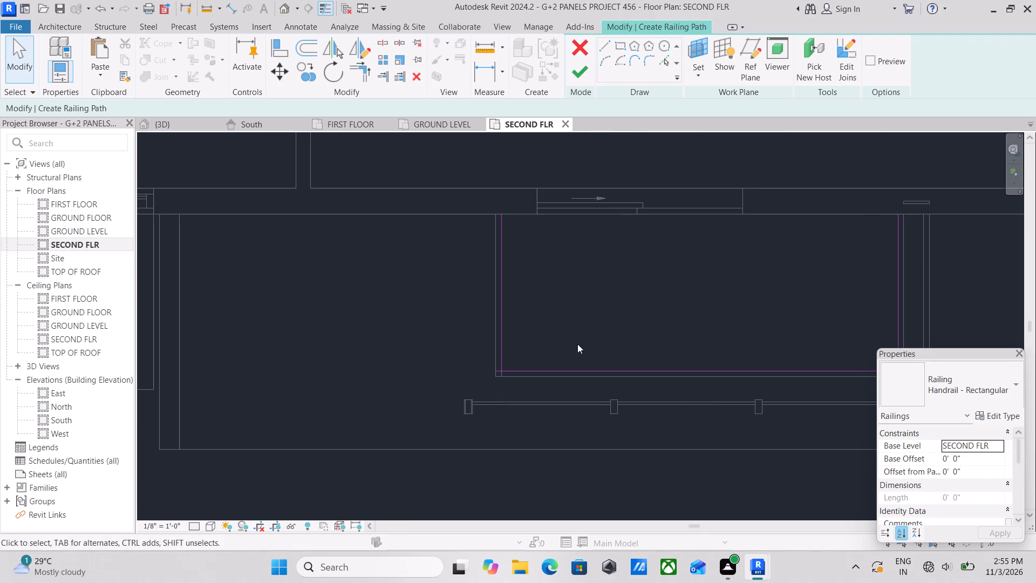
# Trim the railing path lines to clean corners at both front corners of the slab before the sliding door.
pyautogui.write('TR')
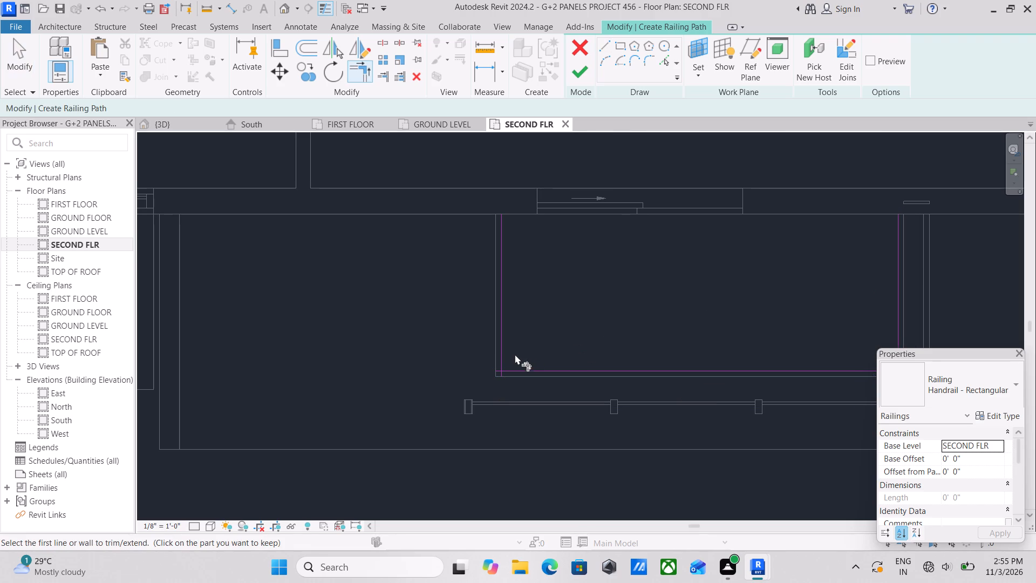
pyautogui.click(506, 350)
pyautogui.click(526, 367)
pyautogui.scroll(-1, 652, 309)
pyautogui.moveTo(652, 309); pyautogui.dragTo(551, 293, button='middle')
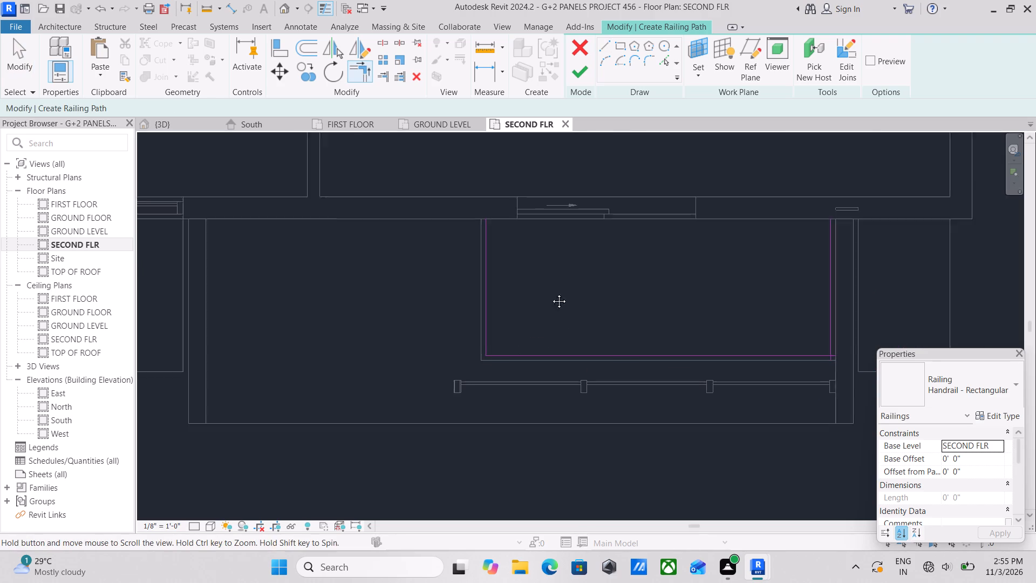
pyautogui.moveTo(551, 293); pyautogui.dragTo(502, 286, button='middle')
pyautogui.click(697, 338)
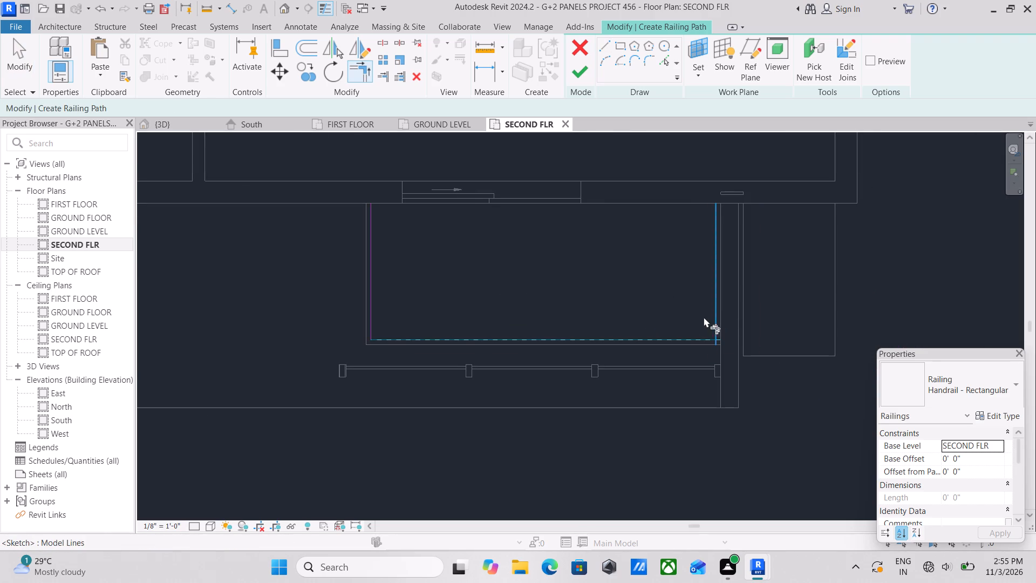
pyautogui.click(712, 320)
pyautogui.press('Escape')
pyautogui.scroll(-4, 712, 320)
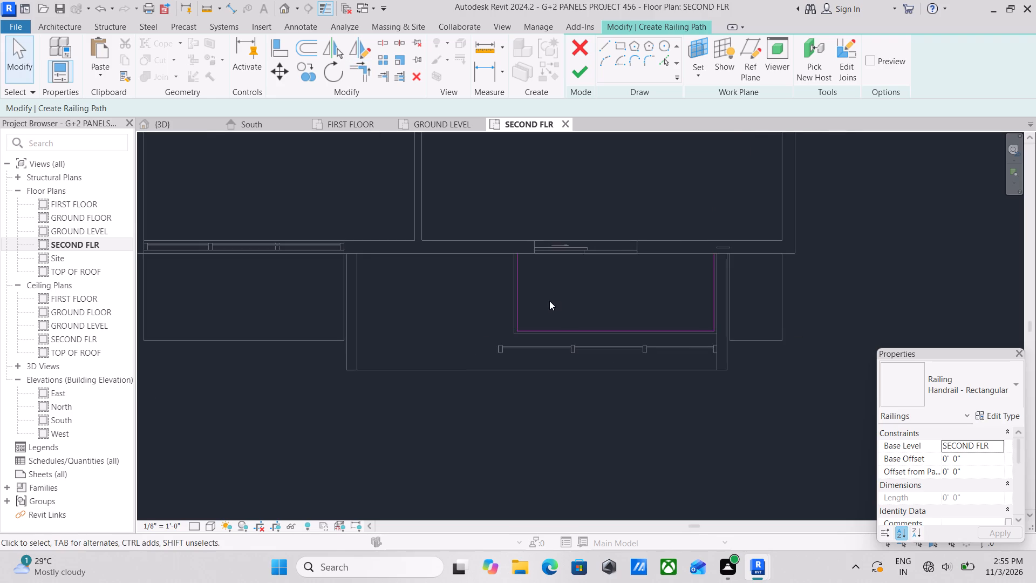
pyautogui.scroll(-3, 549, 301)
pyautogui.press('Escape')
# Draw a railing path segment about 5'-1 1/2" long inside the left projecting slab's left edge, with a 2" offset.
pyautogui.moveTo(549, 300); pyautogui.dragTo(626, 299, button='middle')
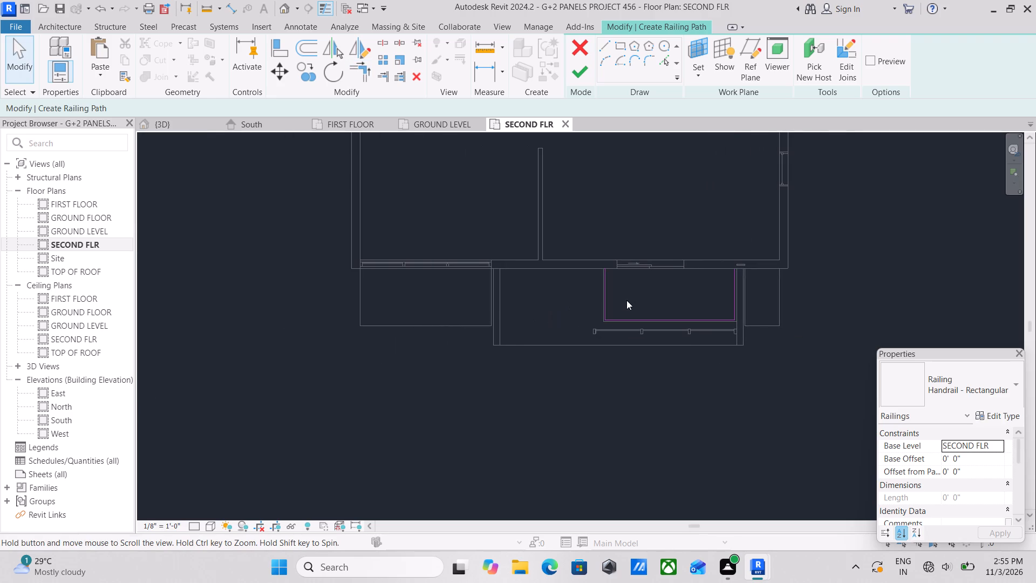
pyautogui.scroll(4, 496, 287)
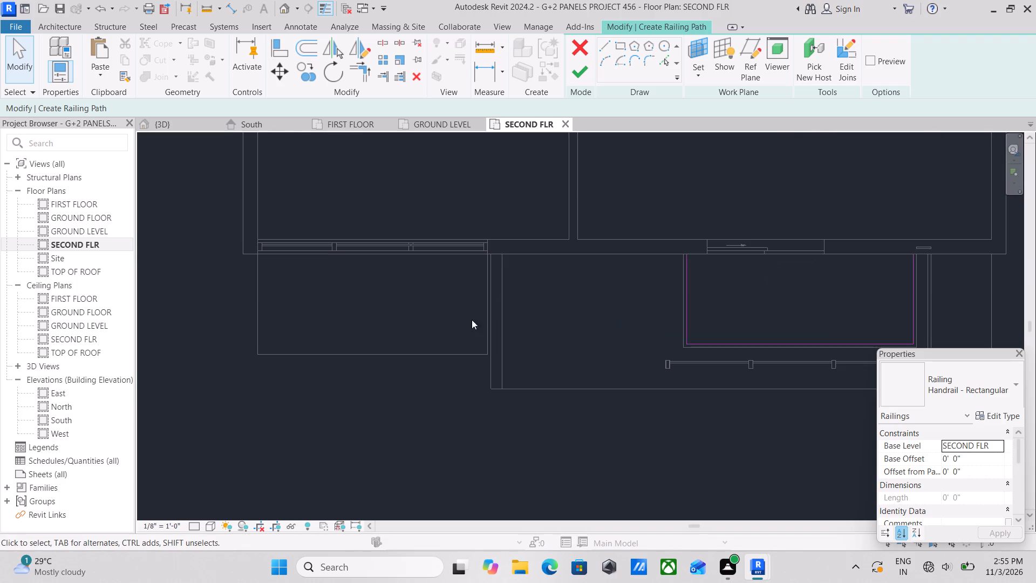
pyautogui.scroll(1, 416, 303)
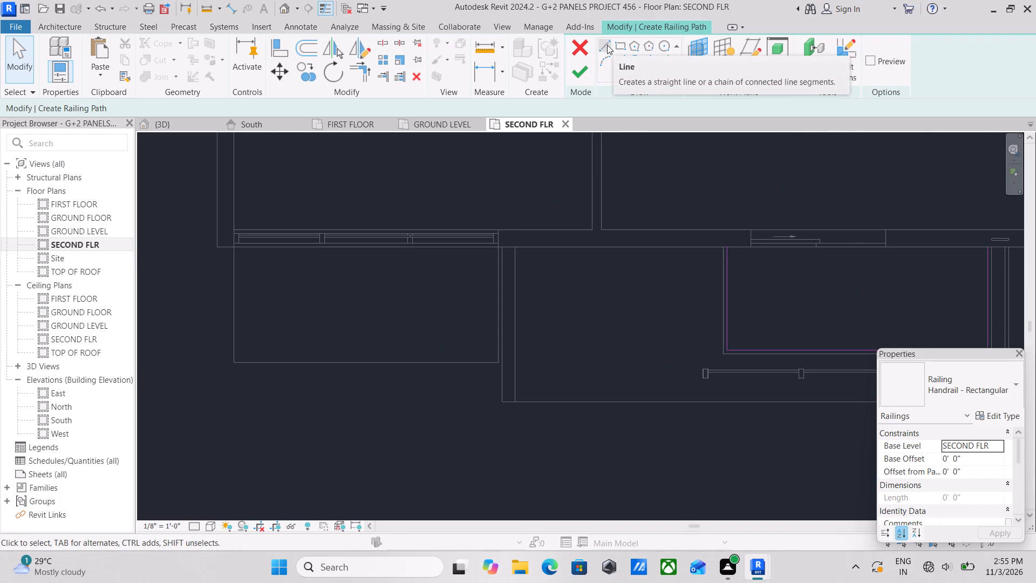
pyautogui.click(600, 42)
pyautogui.scroll(-1, 257, 282)
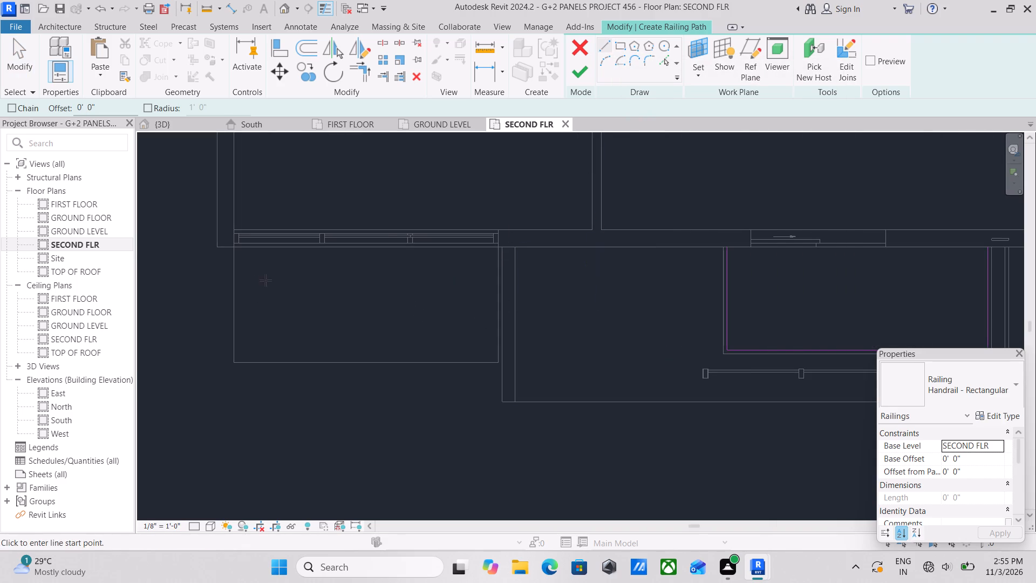
pyautogui.moveTo(272, 280); pyautogui.dragTo(445, 295, button='middle')
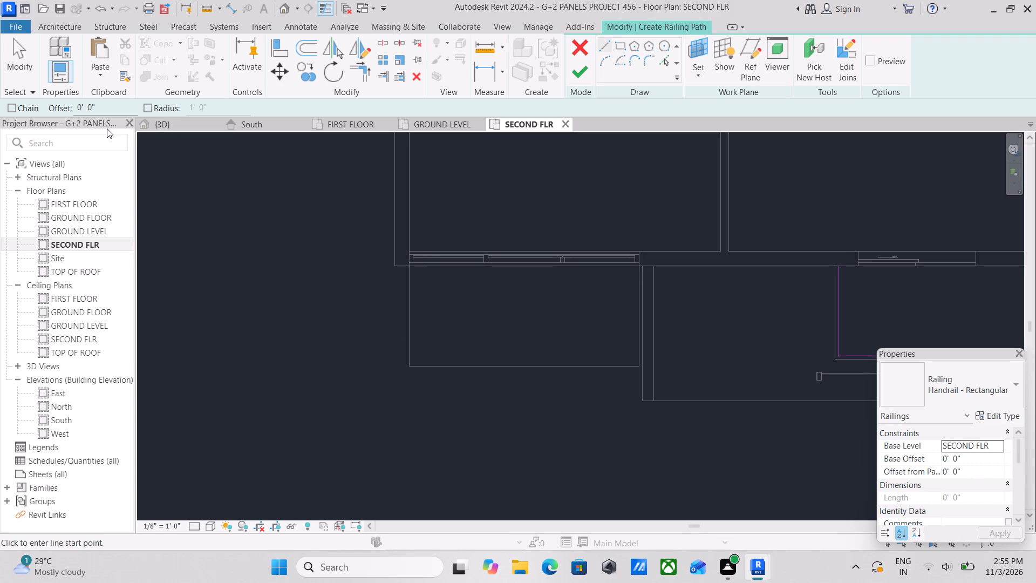
pyautogui.moveTo(105, 108); pyautogui.dragTo(0, 113)
pyautogui.press('2')
pyautogui.hotkey('shift', '"')
pyautogui.press('Return')
pyautogui.click(408, 269)
pyautogui.click(408, 366)
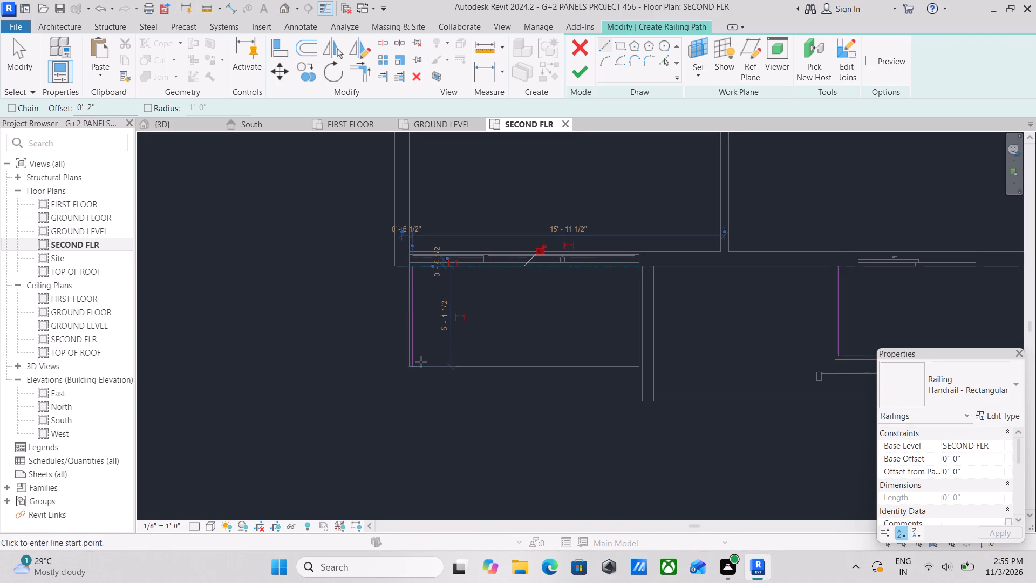
# Draw the 11'-9" front and 5'-1 1/2" right railing path segments inside the left projecting slab's edges, offset 2".
pyautogui.scroll(7, 394, 362)
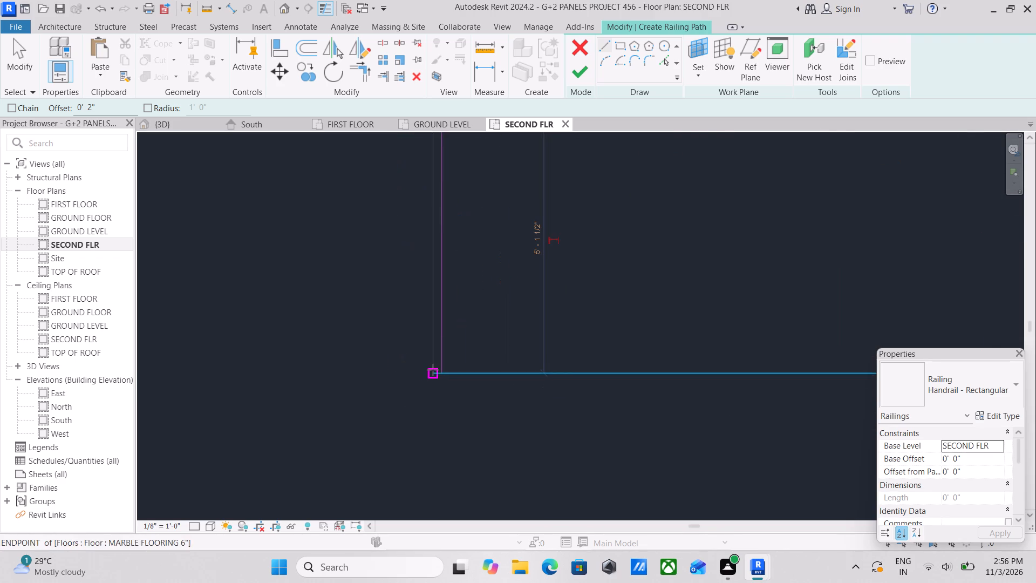
pyautogui.click(433, 370)
pyautogui.moveTo(662, 370); pyautogui.dragTo(203, 266, button='middle')
pyautogui.moveTo(547, 291); pyautogui.dragTo(440, 287, button='middle')
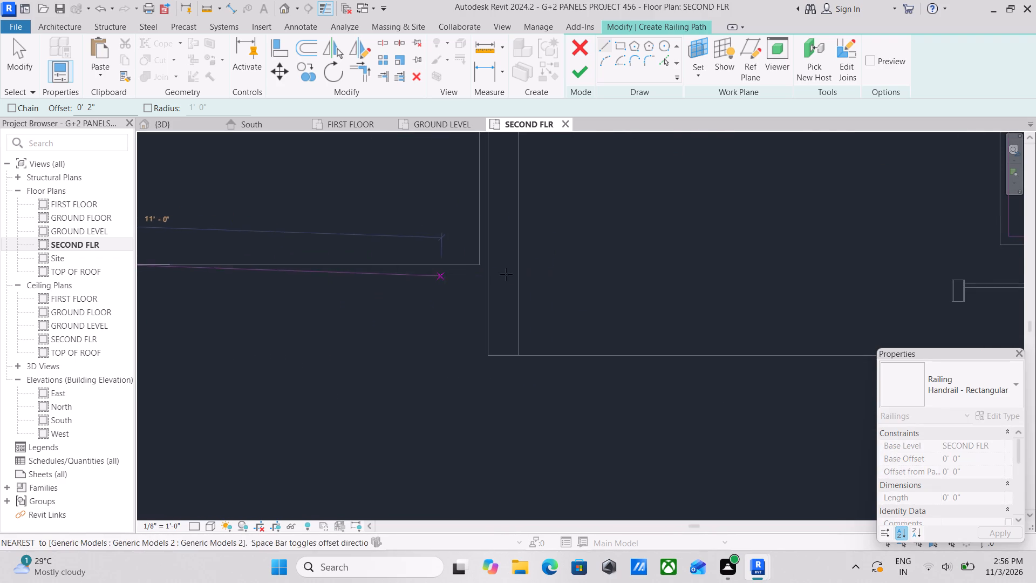
pyautogui.click(479, 265)
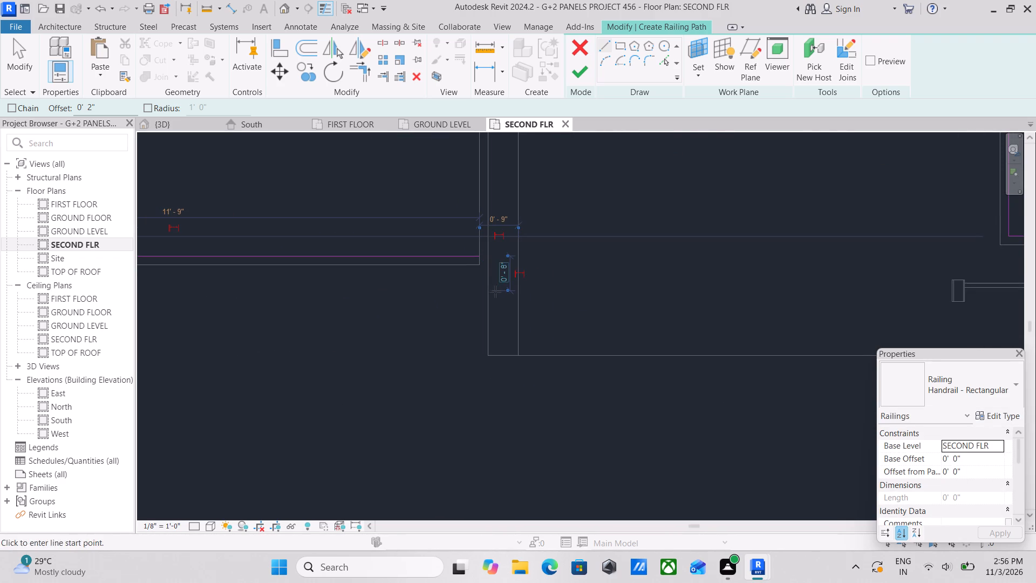
pyautogui.click(479, 269)
pyautogui.moveTo(462, 212); pyautogui.dragTo(491, 332, button='middle')
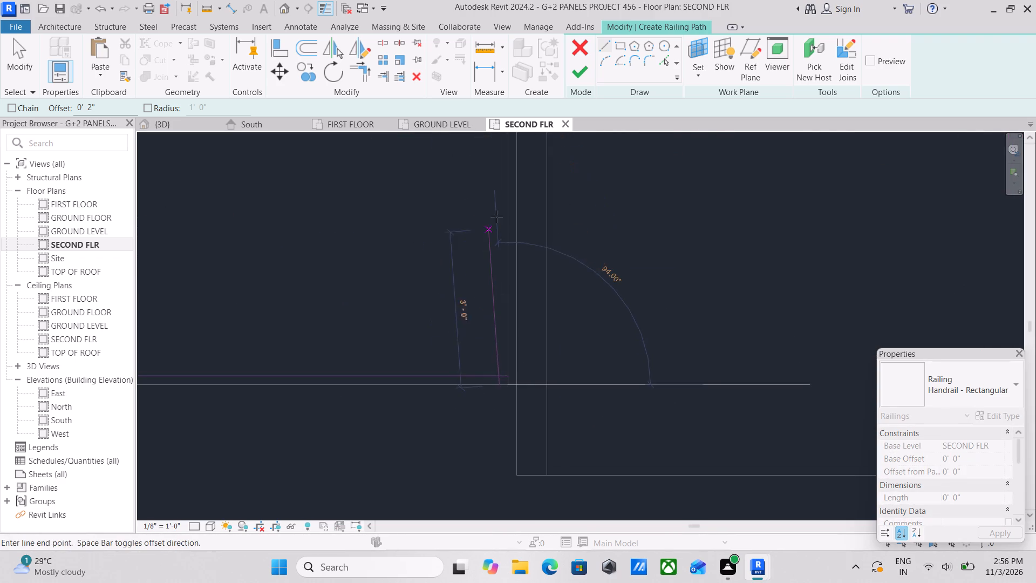
pyautogui.scroll(-1, 496, 214)
pyautogui.moveTo(496, 215); pyautogui.dragTo(557, 383, button='middle')
pyautogui.click(568, 297)
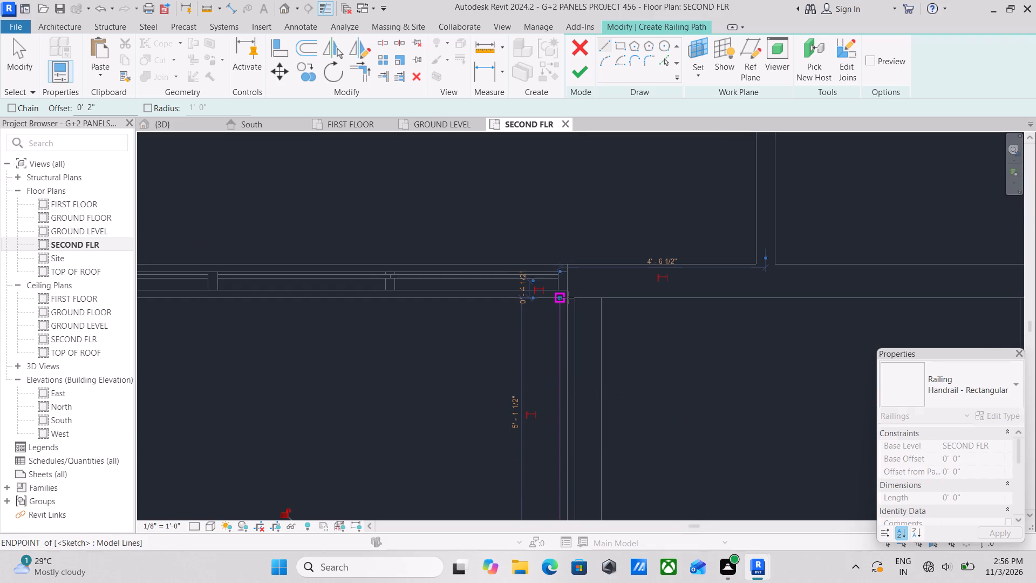
pyautogui.press('Escape')
pyautogui.press('Escape')
# Trim the railing path lines to clean corners at both front corners of the left projecting slab.
pyautogui.scroll(-3, 381, 316)
pyautogui.moveTo(375, 308); pyautogui.dragTo(484, 204, button='middle')
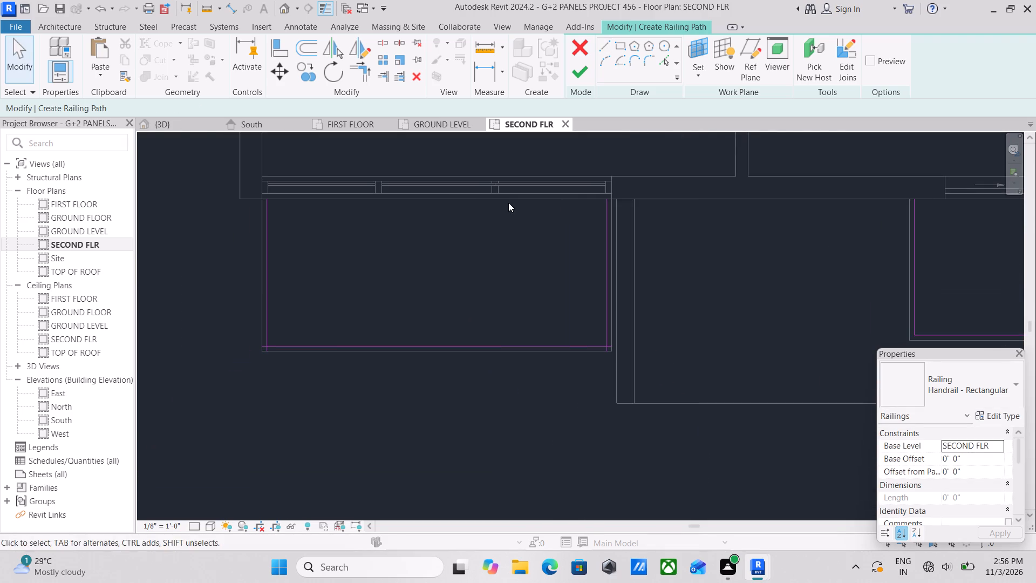
pyautogui.scroll(3, 255, 294)
pyautogui.write('TR')
pyautogui.scroll(2, 291, 329)
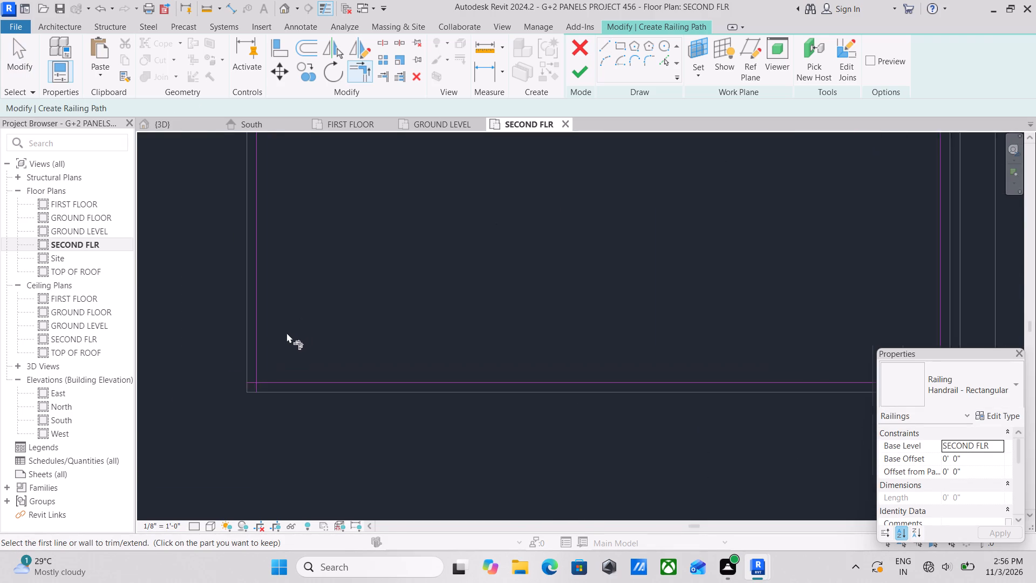
pyautogui.scroll(1, 287, 333)
pyautogui.click(257, 341)
pyautogui.click(289, 388)
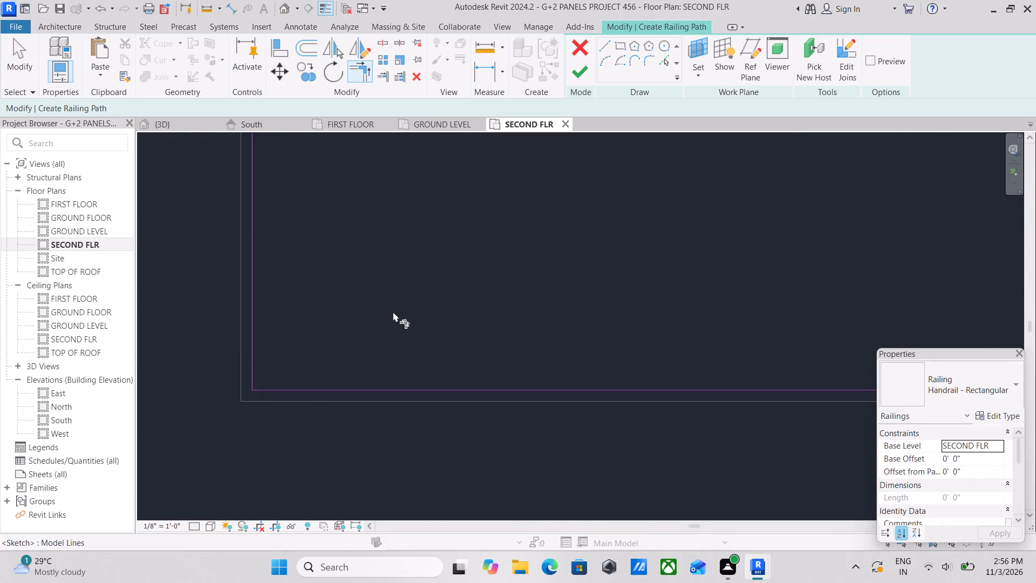
pyautogui.scroll(-1, 393, 311)
pyautogui.moveTo(393, 311); pyautogui.dragTo(132, 330, button='middle')
pyautogui.click(571, 400)
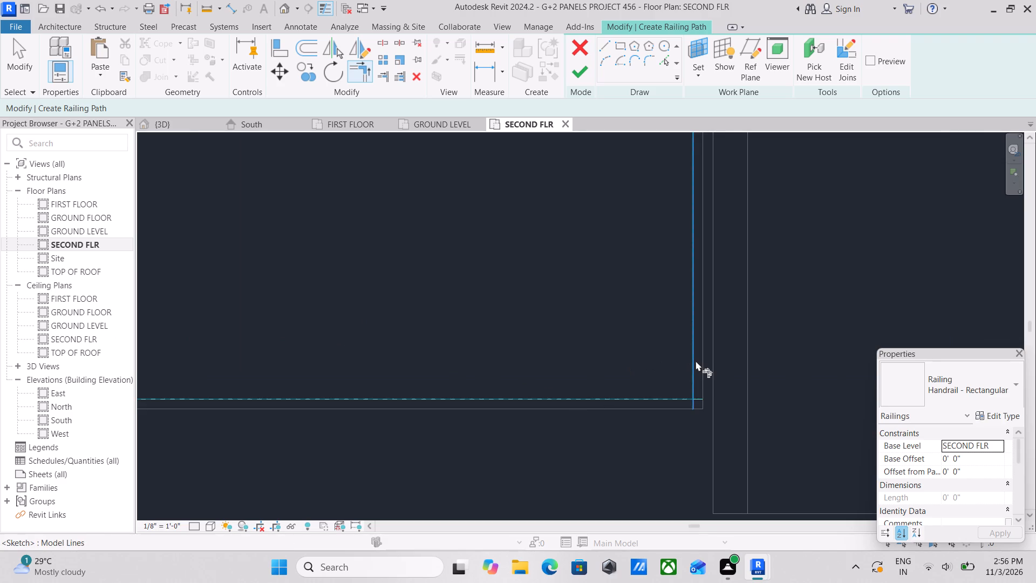
pyautogui.click(696, 360)
pyautogui.scroll(-2, 608, 314)
pyautogui.moveTo(605, 318); pyautogui.dragTo(609, 339, button='middle')
pyautogui.press('Escape')
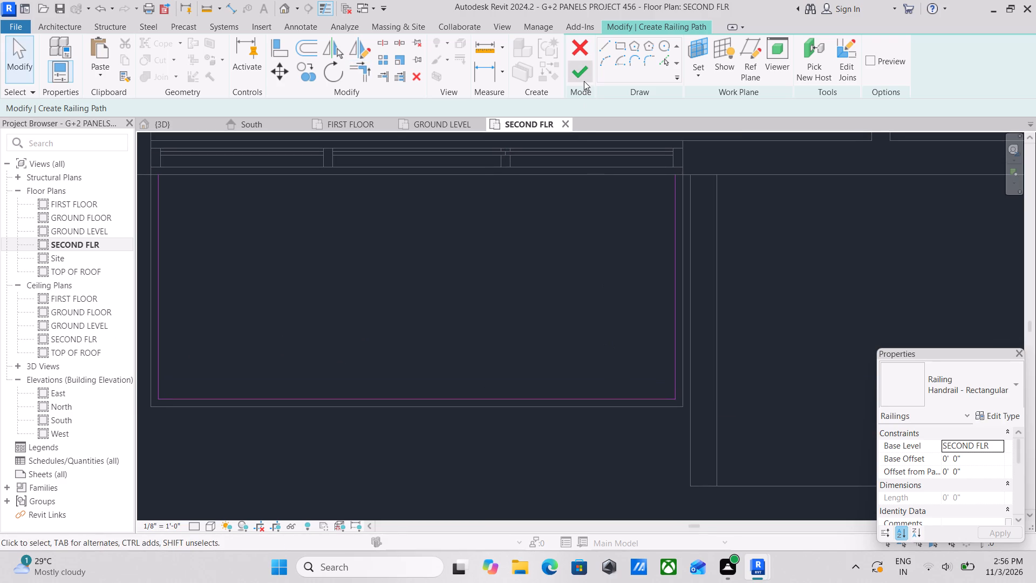
# Set the railing type to Glass Panel - Bottom Fill.
pyautogui.press('Escape')
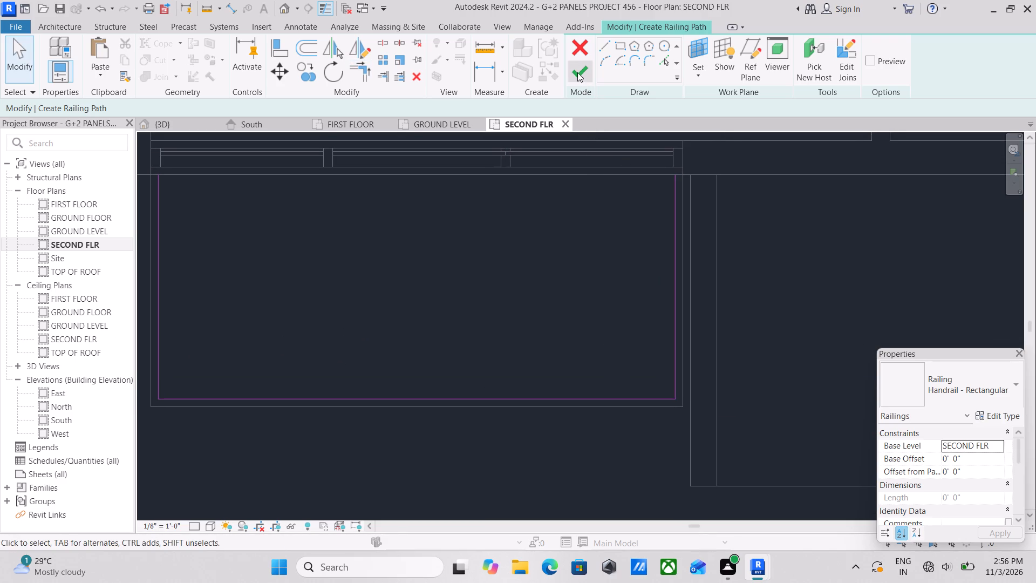
pyautogui.click(980, 402)
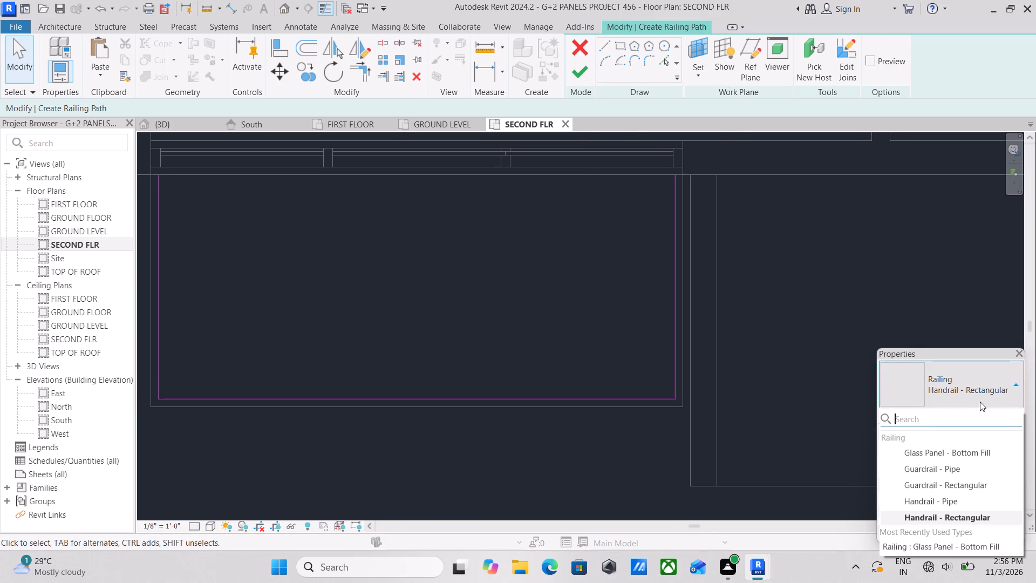
pyautogui.click(977, 446)
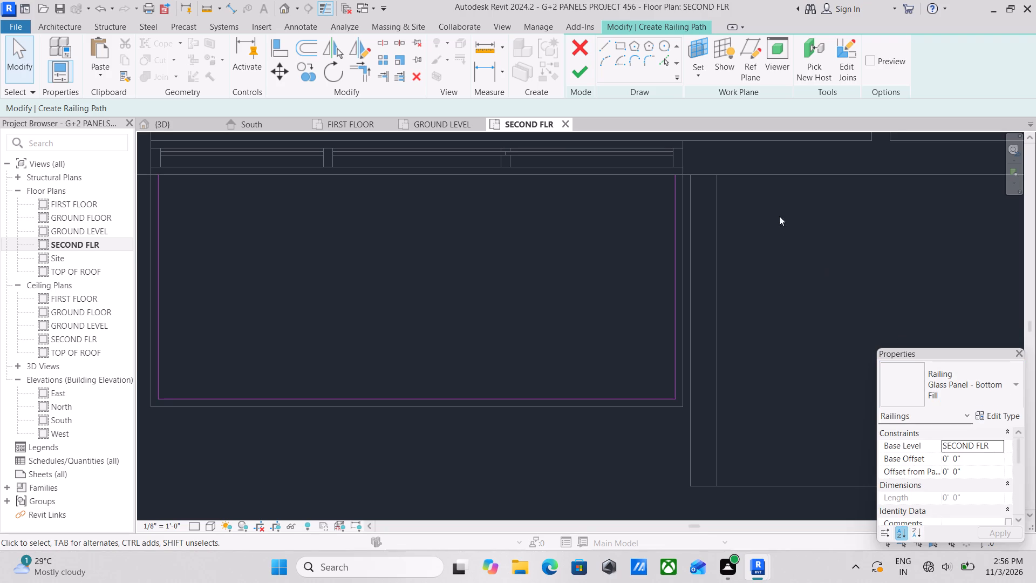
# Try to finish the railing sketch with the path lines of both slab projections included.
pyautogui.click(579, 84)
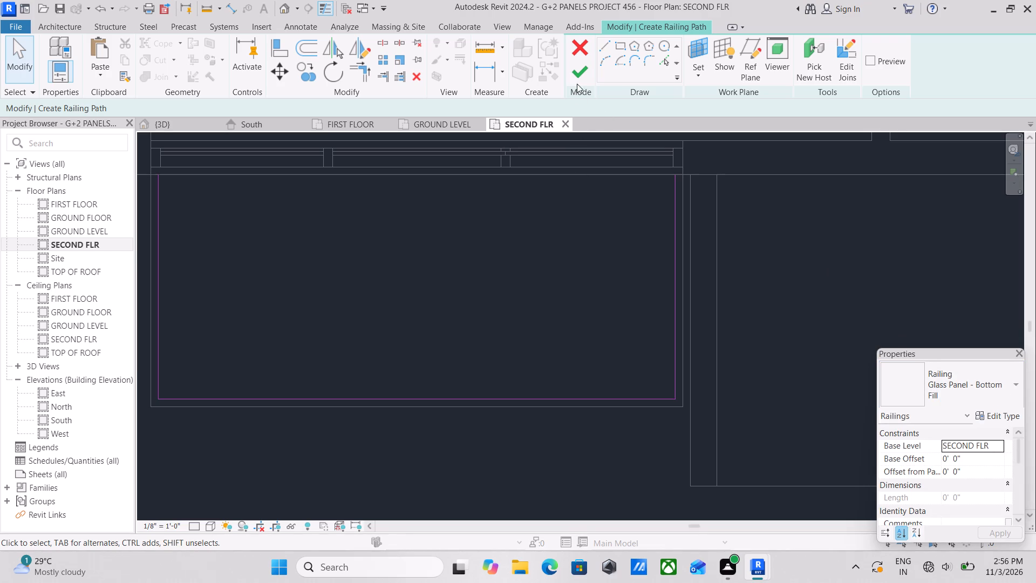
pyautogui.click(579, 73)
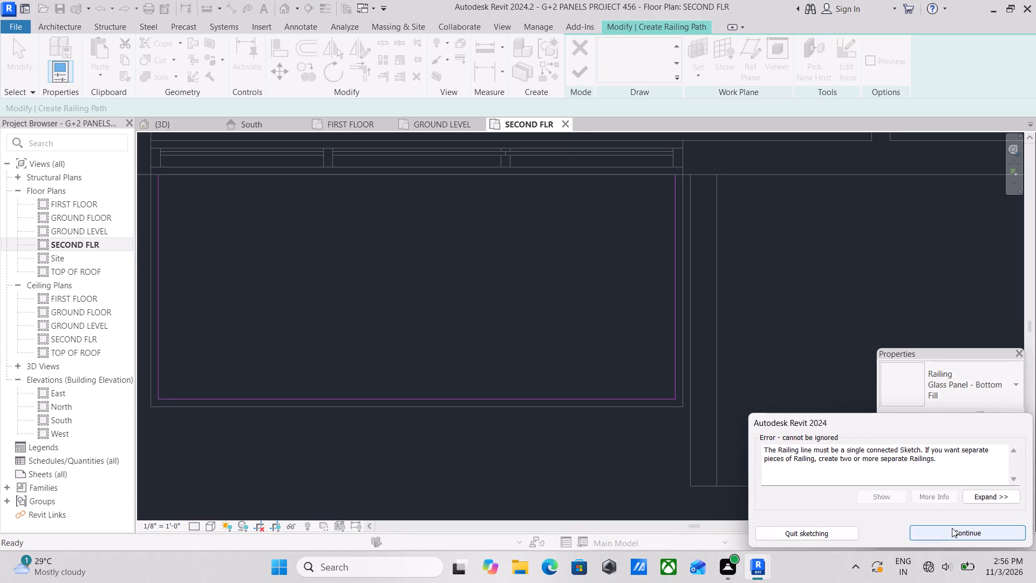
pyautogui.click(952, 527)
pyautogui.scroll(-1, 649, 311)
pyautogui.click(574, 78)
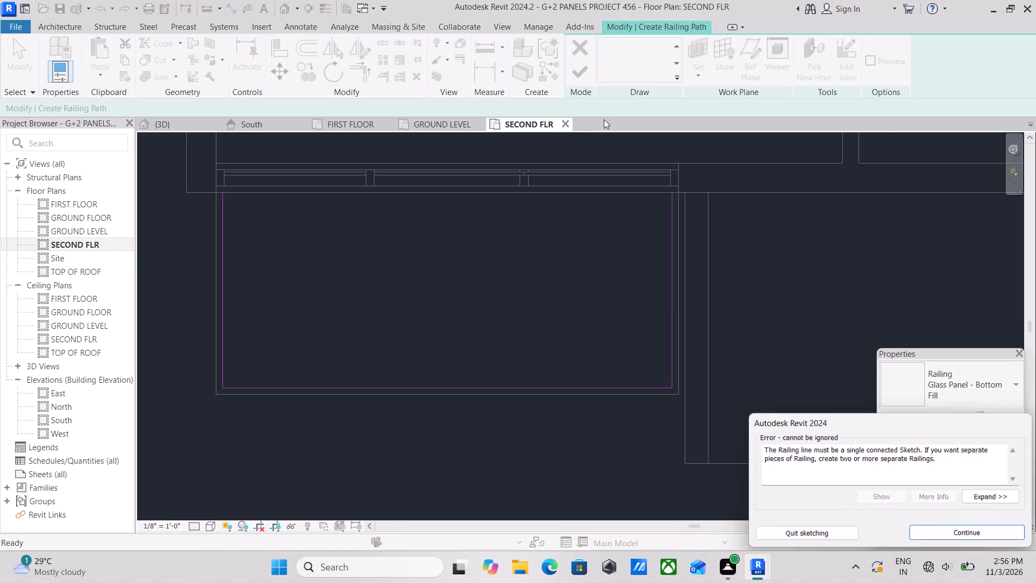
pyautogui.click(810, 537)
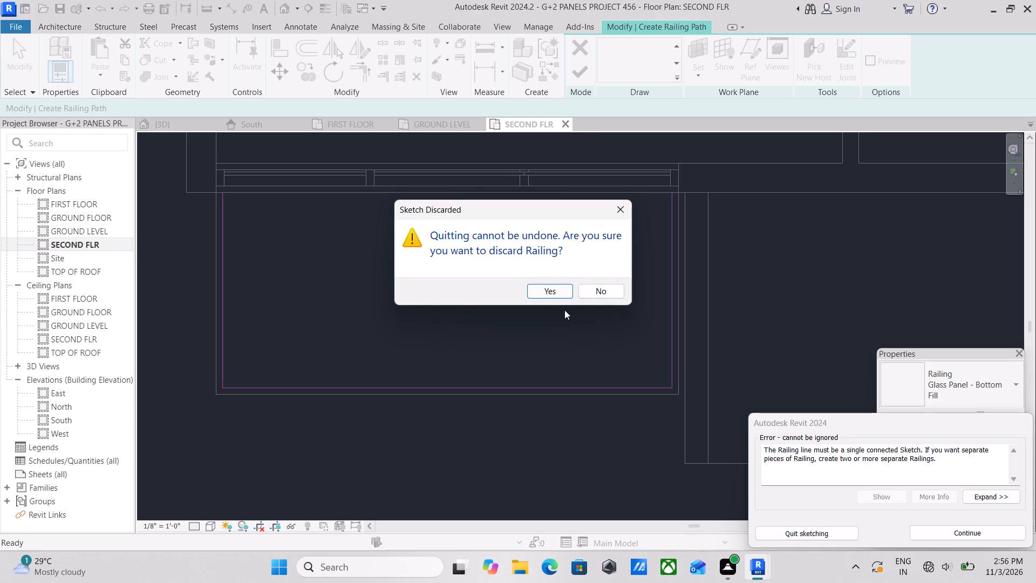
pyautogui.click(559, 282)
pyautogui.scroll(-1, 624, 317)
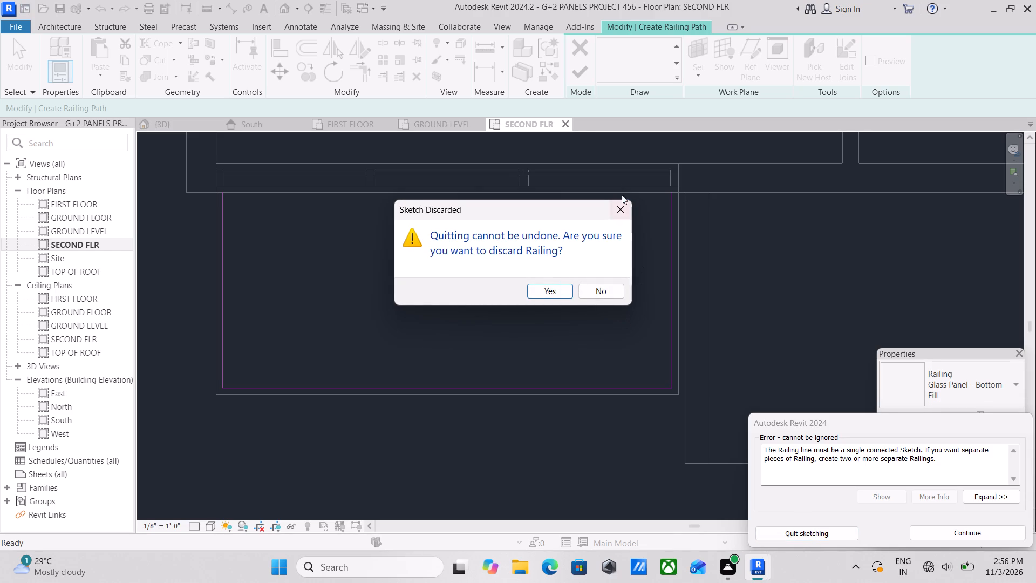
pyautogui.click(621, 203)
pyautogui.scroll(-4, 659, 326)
# Delete the three path lines around the left projecting slab and finish the railing in front of the sliding door.
pyautogui.click(669, 330)
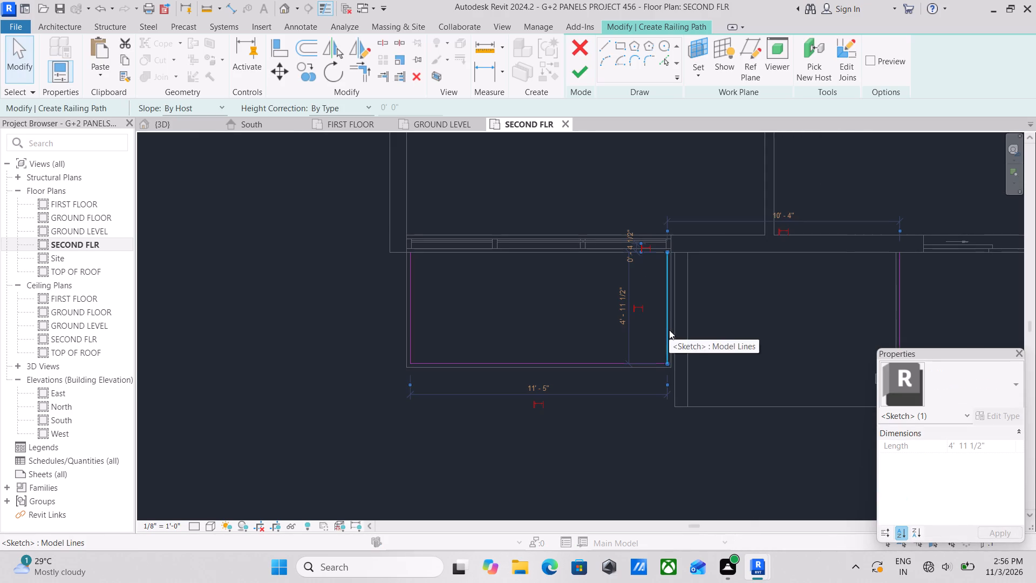
pyautogui.rightClick(669, 330)
pyautogui.click(699, 371)
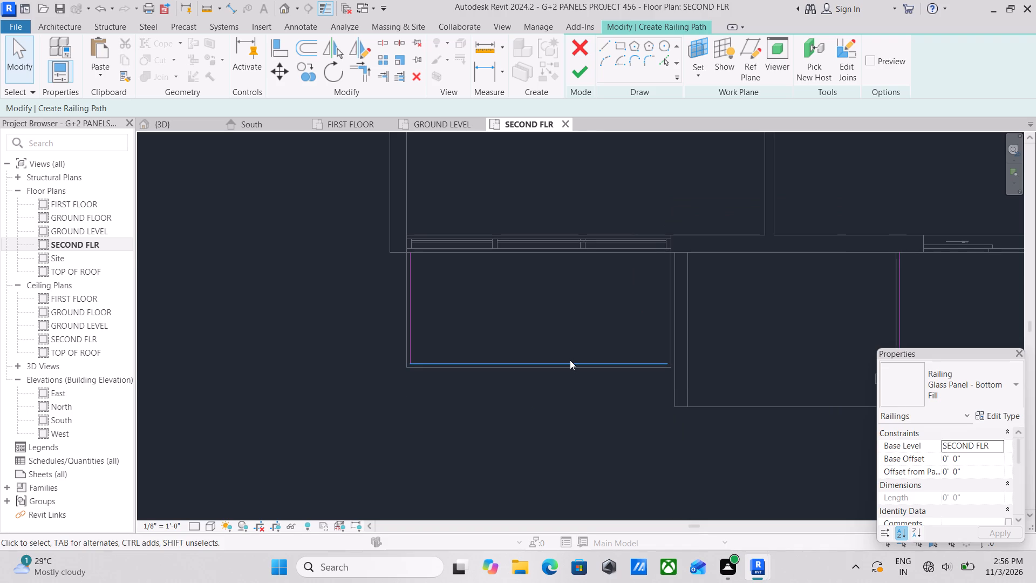
pyautogui.click(570, 360)
pyautogui.rightClick(570, 360)
pyautogui.click(608, 181)
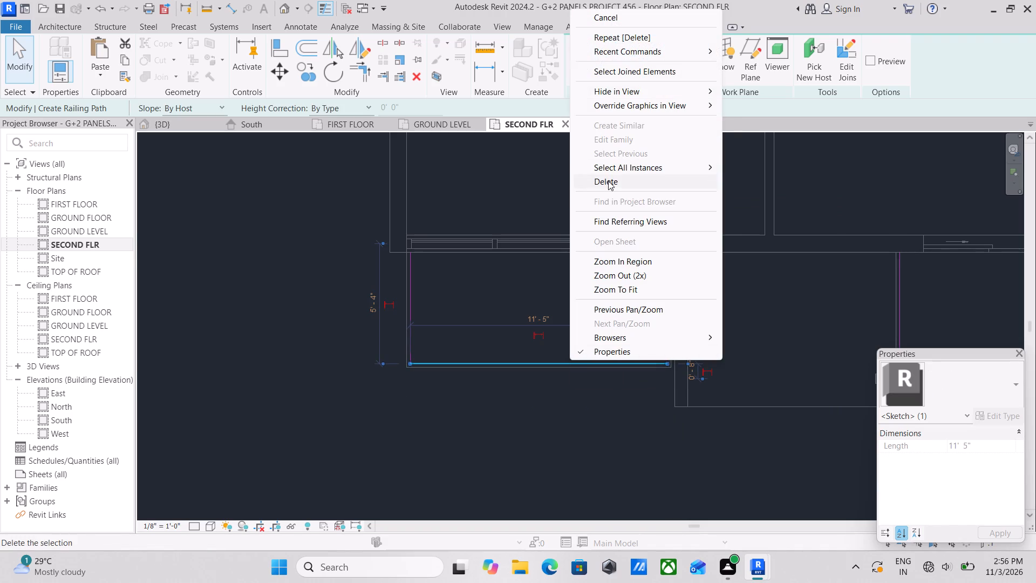
pyautogui.click(413, 318)
pyautogui.rightClick(413, 318)
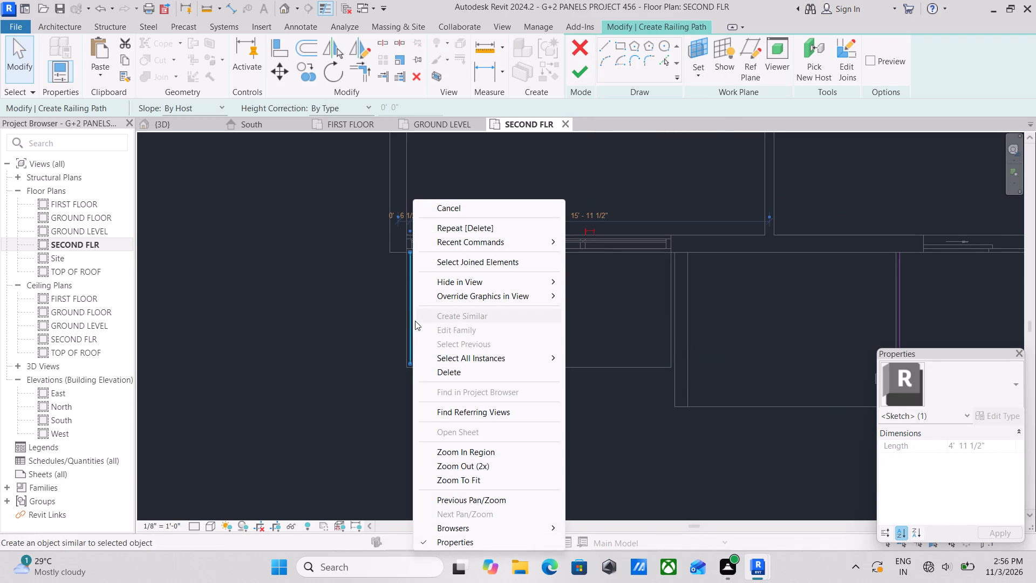
pyautogui.click(448, 373)
pyautogui.click(582, 80)
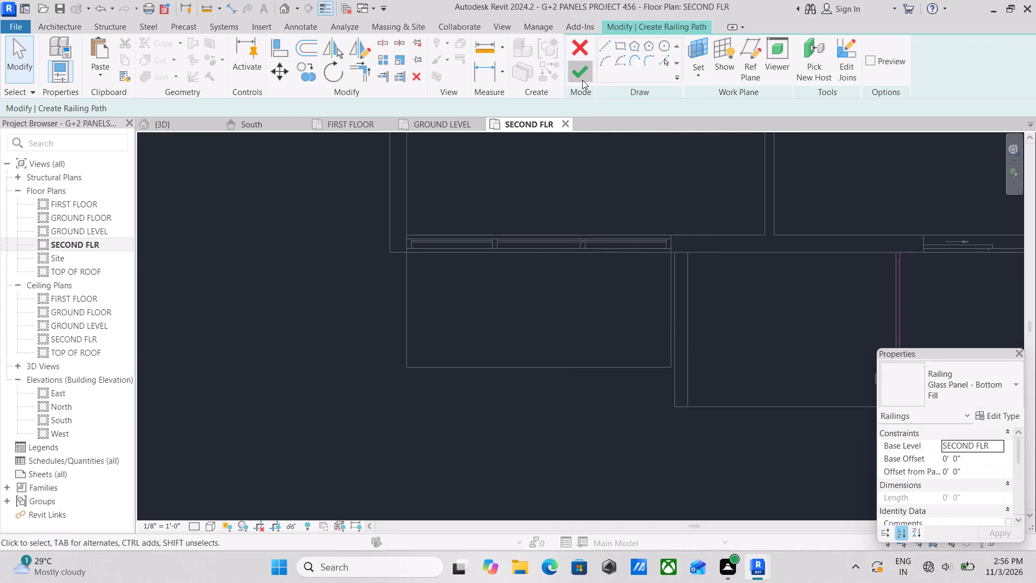
pyautogui.scroll(-2, 646, 277)
pyautogui.moveTo(641, 276); pyautogui.dragTo(595, 260, button='middle')
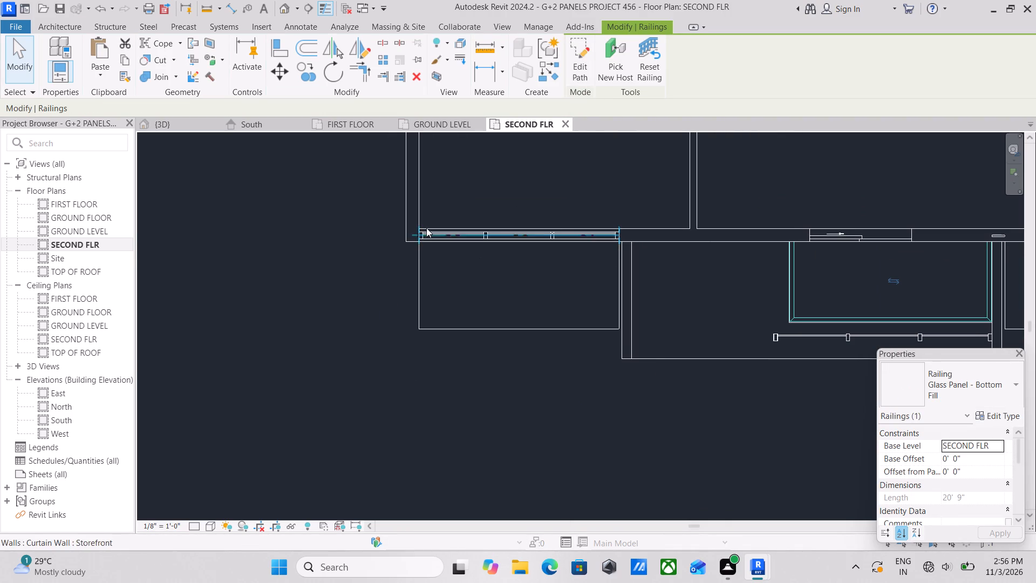
pyautogui.press('Escape')
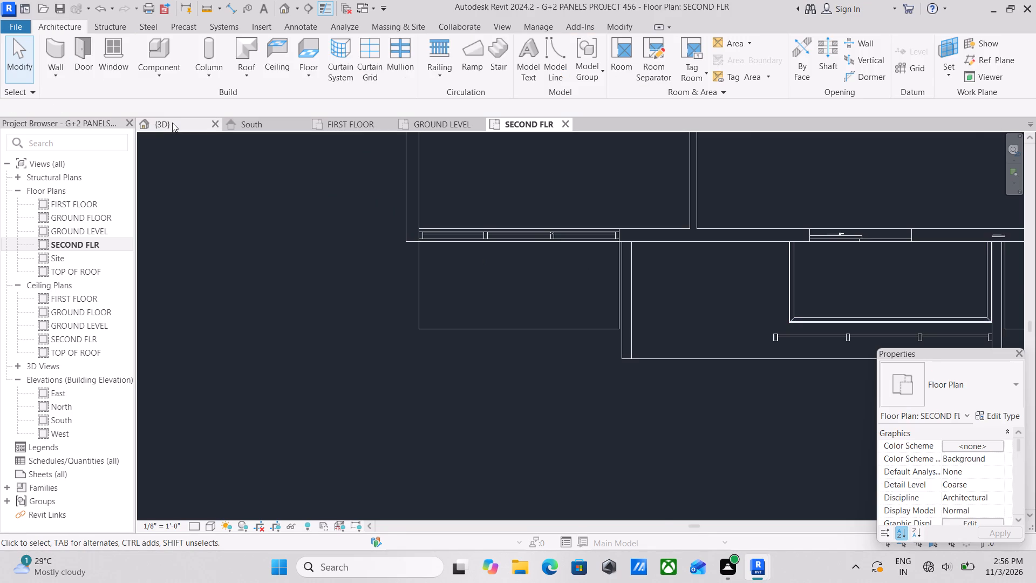
# Examine the front facade in the 3D view, checking the new railing and the left slab projection.
pyautogui.click(172, 123)
pyautogui.scroll(-1, 599, 452)
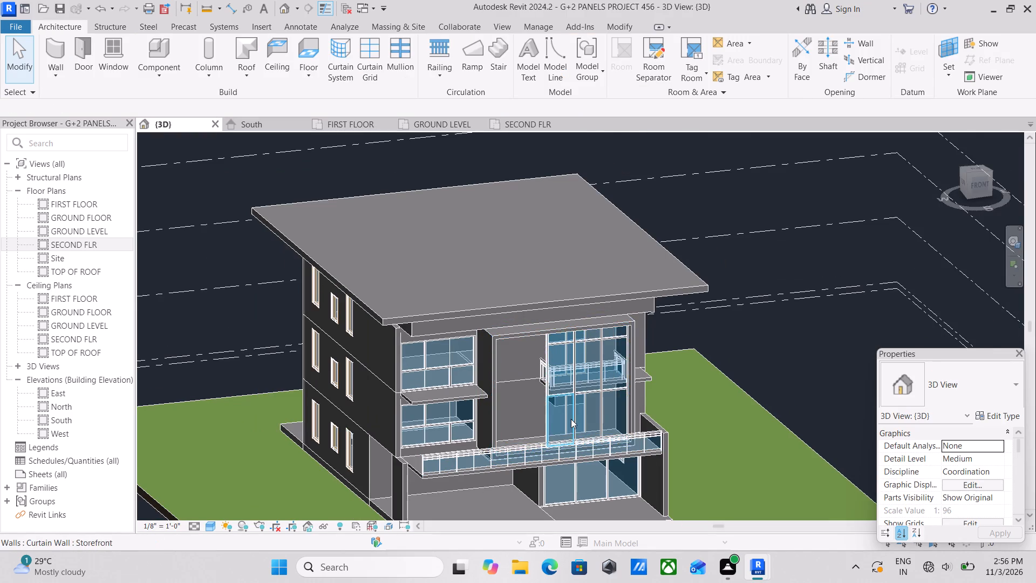
pyautogui.moveTo(571, 419); pyautogui.dragTo(635, 414, button='middle')
pyautogui.scroll(2, 638, 406)
pyautogui.keyDown('shift'); pyautogui.moveTo(633, 402); pyautogui.dragTo(583, 395, button='middle'); pyautogui.keyUp('shift')
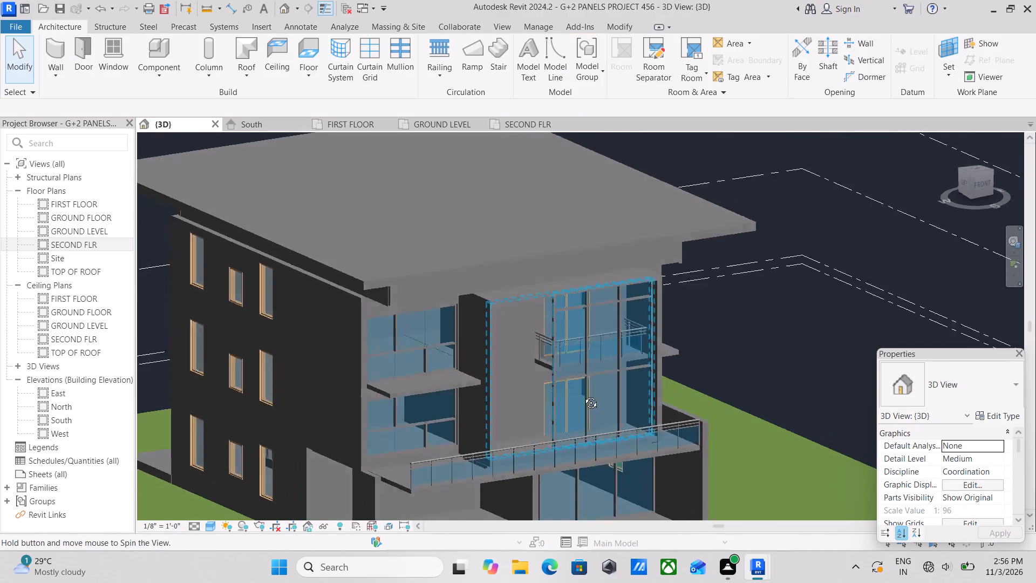
pyautogui.keyDown('shift'); pyautogui.moveTo(583, 395); pyautogui.dragTo(520, 394, button='middle'); pyautogui.keyUp('shift')
pyautogui.moveTo(461, 410); pyautogui.dragTo(603, 381, button='middle')
pyautogui.keyDown('shift'); pyautogui.moveTo(455, 394); pyautogui.dragTo(515, 453, button='middle'); pyautogui.keyUp('shift')
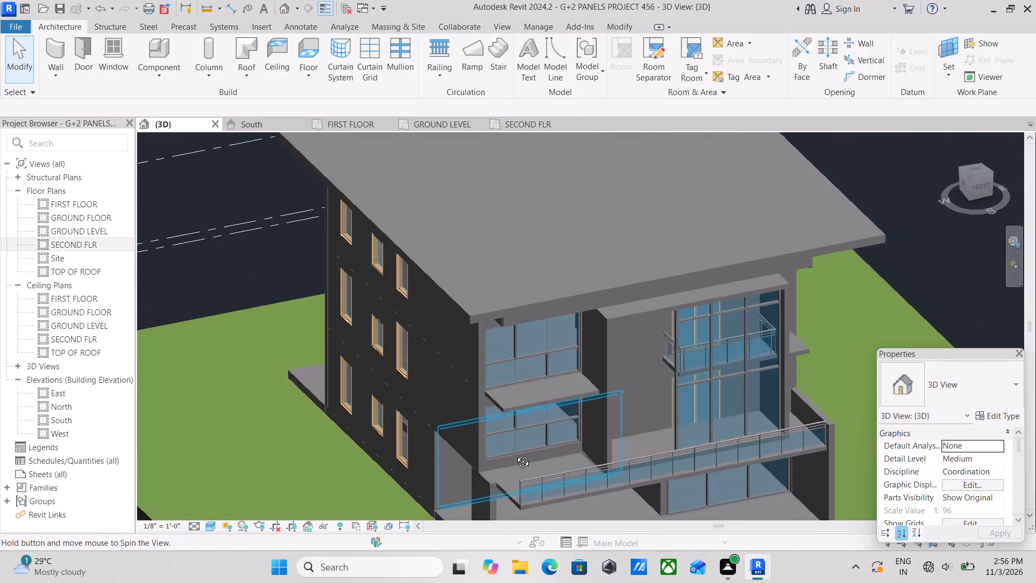
pyautogui.keyDown('shift'); pyautogui.moveTo(515, 453); pyautogui.dragTo(513, 469, button='middle'); pyautogui.keyUp('shift')
pyautogui.click(550, 416)
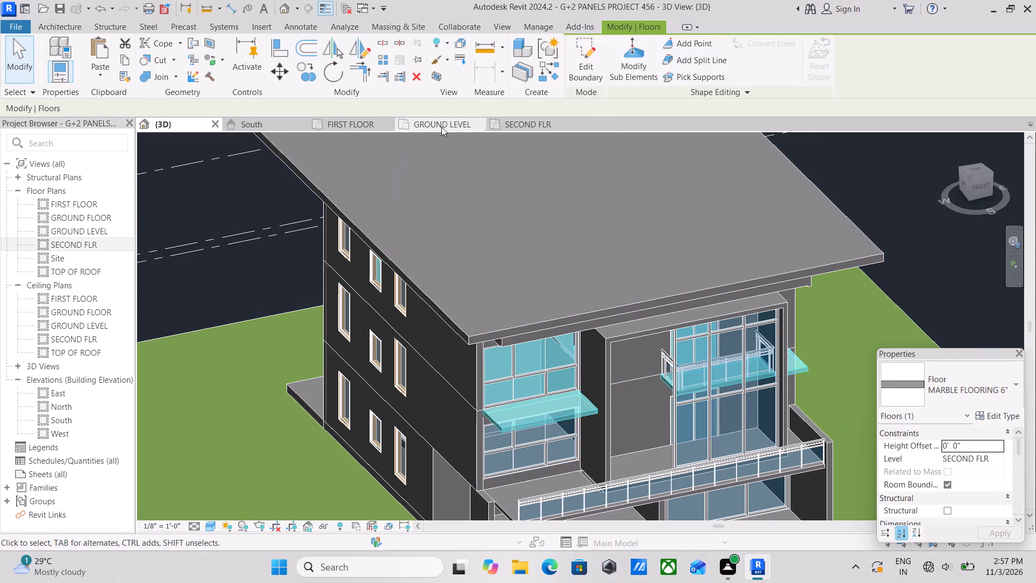
# Start a separate railing on SECOND FLR and draw a 5'-1 1/2" path segment inside the left projecting slab's left edge, offset 2".
pyautogui.click(520, 117)
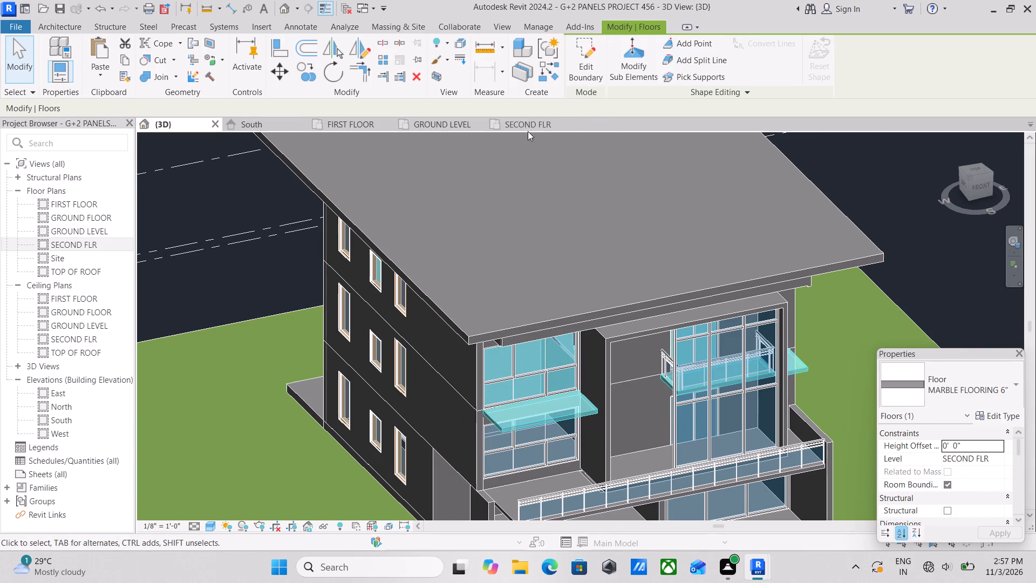
pyautogui.click(520, 126)
pyautogui.scroll(-1, 647, 328)
pyautogui.press('Escape')
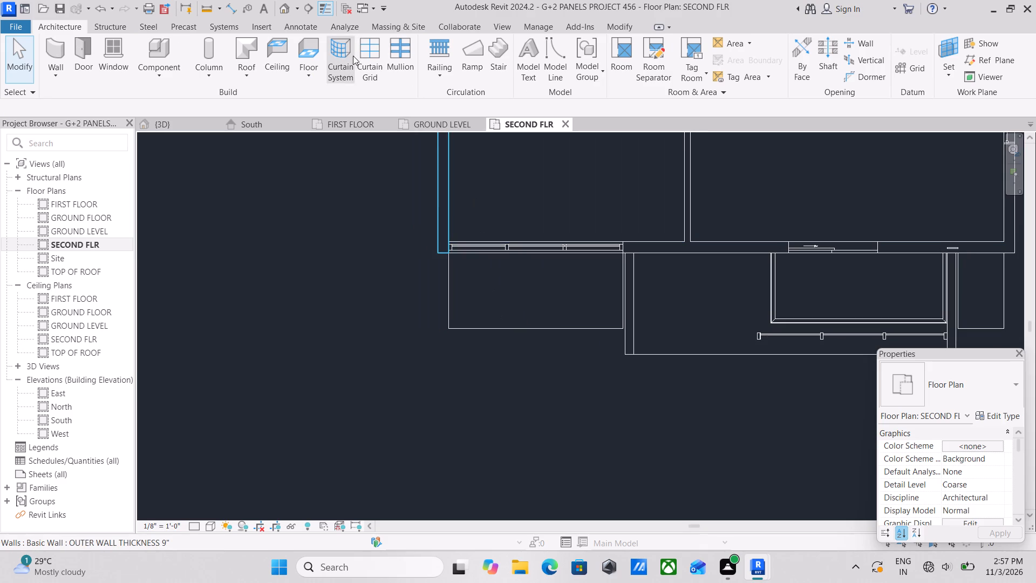
pyautogui.click(449, 74)
pyautogui.click(464, 98)
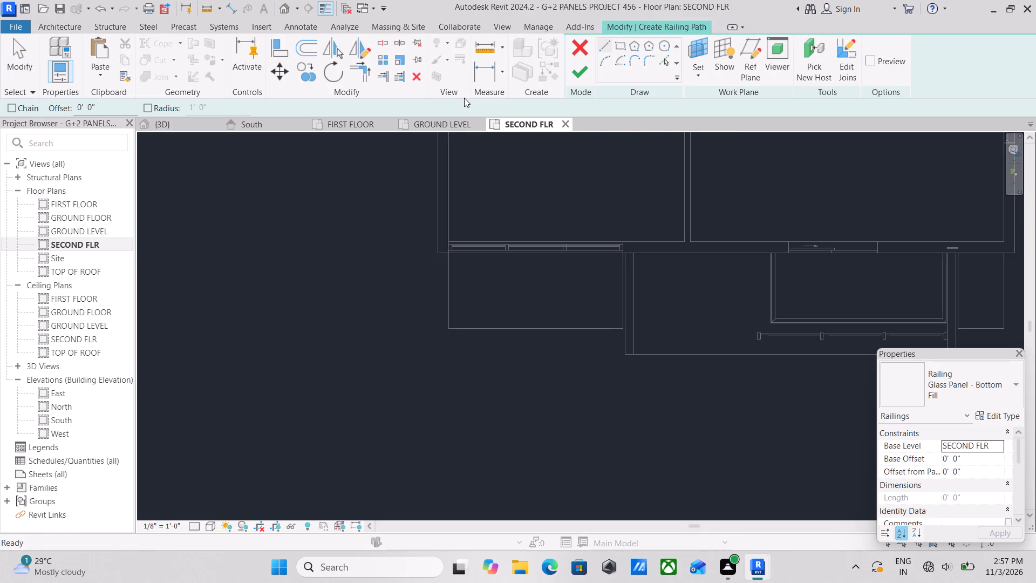
pyautogui.scroll(3, 451, 239)
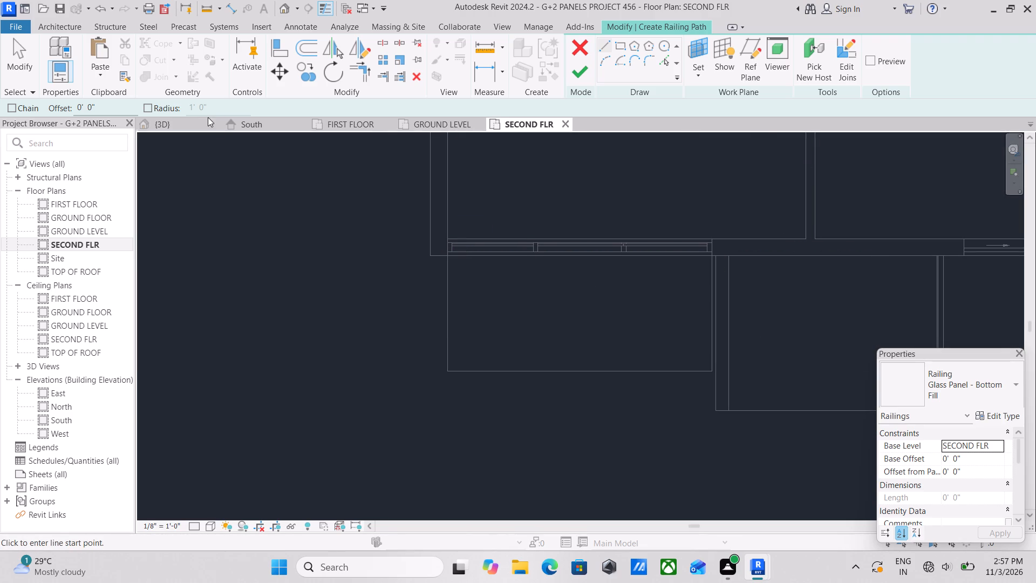
pyautogui.moveTo(112, 108); pyautogui.dragTo(22, 119)
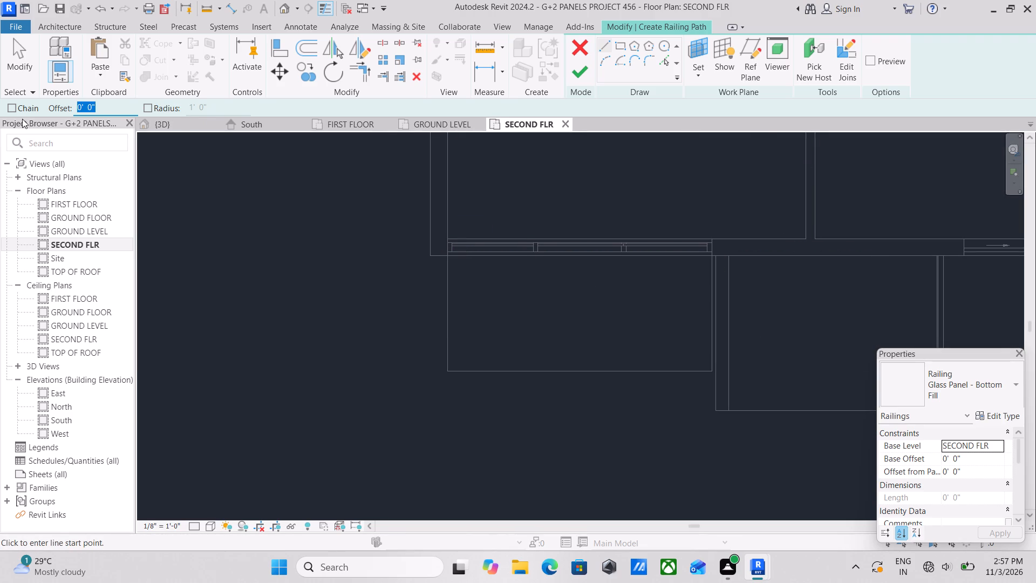
pyautogui.press('2')
pyautogui.hotkey('shift', '"')
pyautogui.press('Return')
pyautogui.click(448, 257)
pyautogui.click(451, 370)
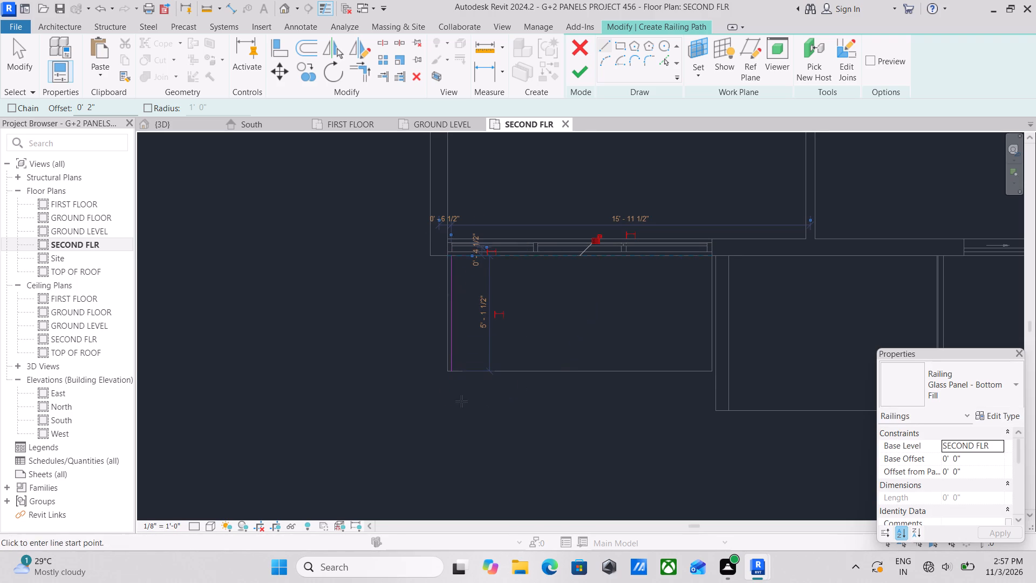
# Draw the 11'-9" front and 5'-3 1/2" right railing path segments inside the left projecting slab's edges, offset 2".
pyautogui.click(447, 373)
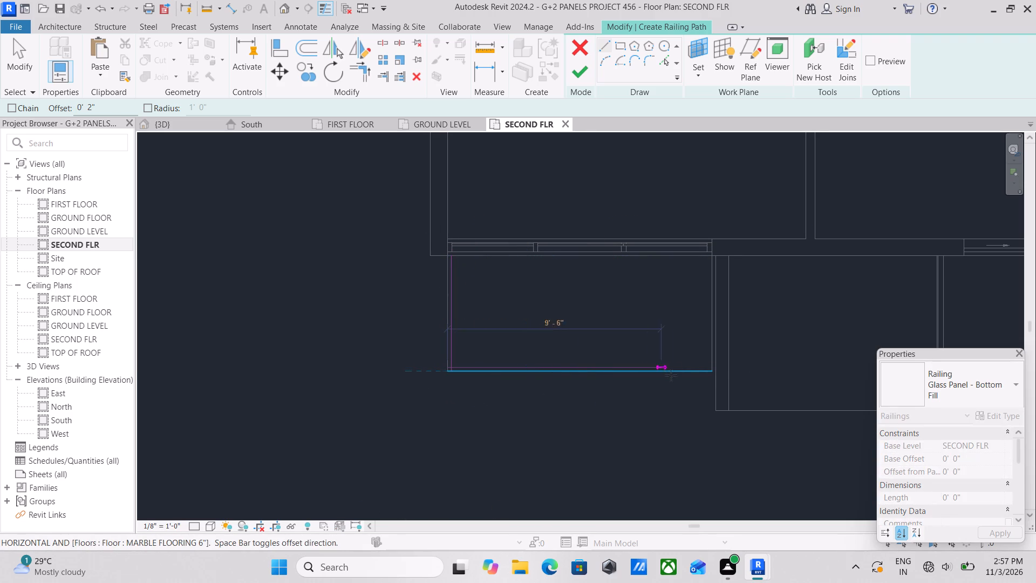
pyautogui.click(711, 370)
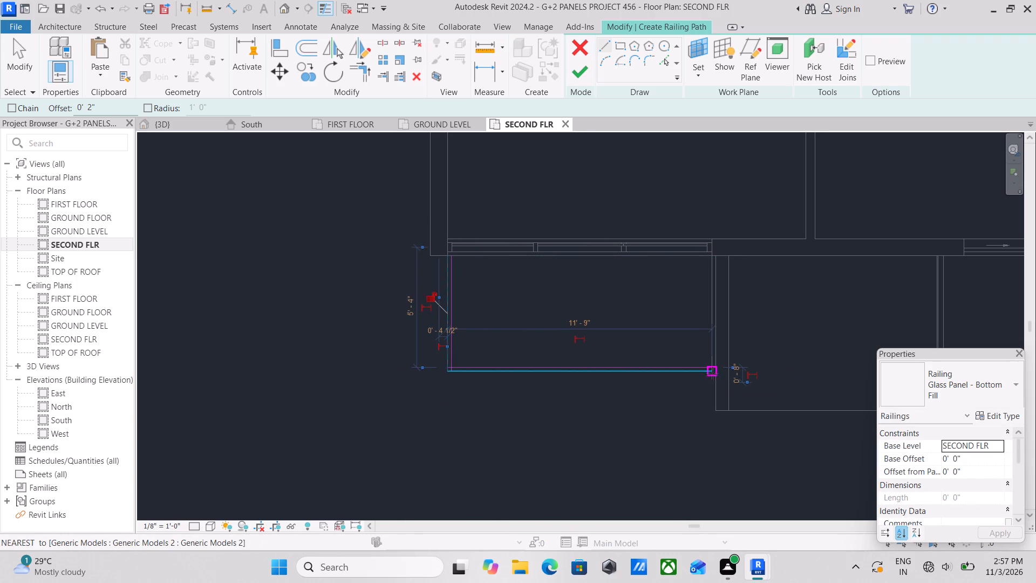
pyautogui.click(712, 371)
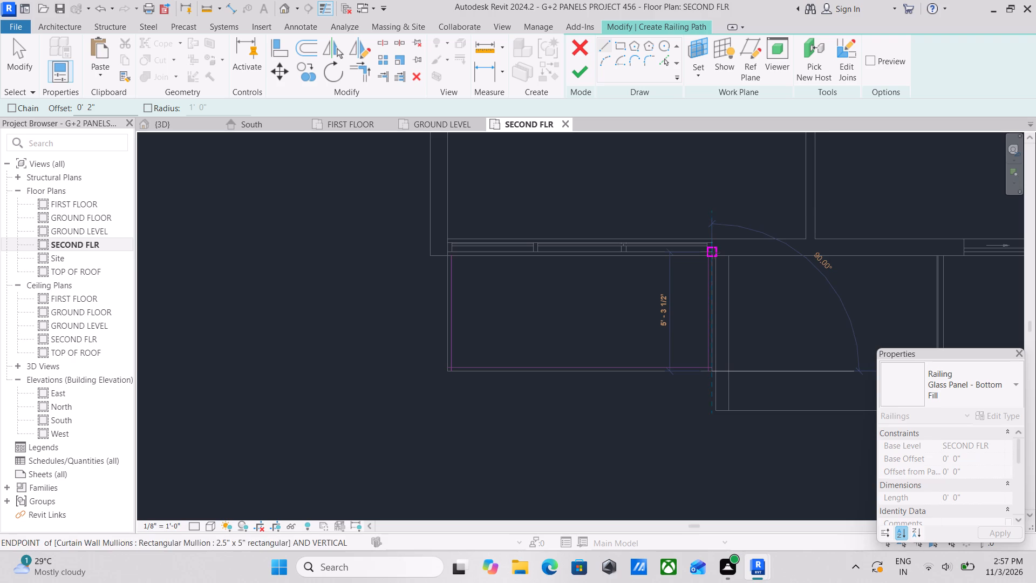
pyautogui.click(713, 252)
pyautogui.press('Escape')
pyautogui.scroll(4, 735, 246)
pyautogui.press('Escape')
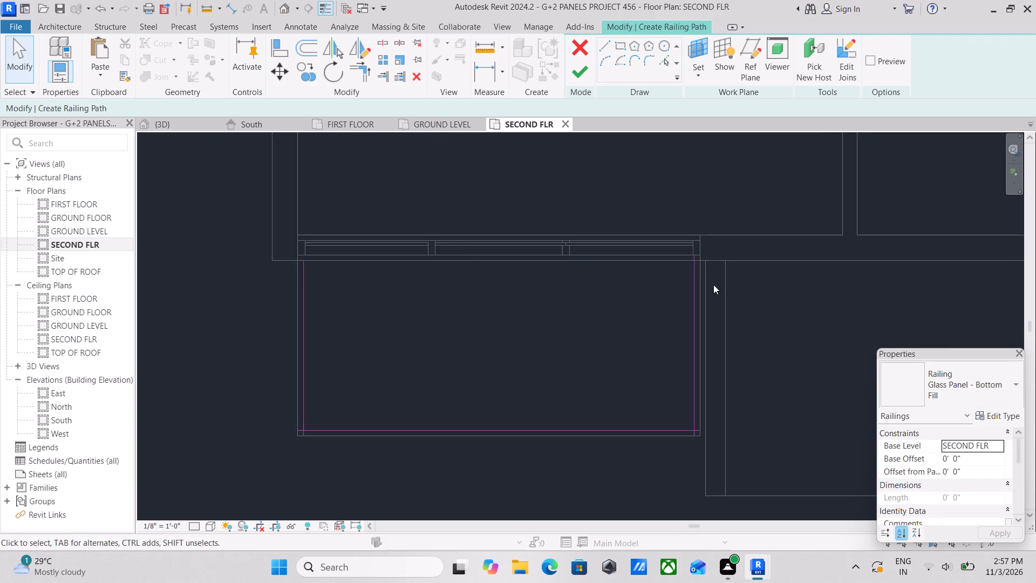
# Pull the right path segment's building-side end back toward the wall's outer face, making it about 5'-2" long.
pyautogui.scroll(2, 713, 284)
pyautogui.press('Escape')
pyautogui.click(689, 238)
pyautogui.moveTo(686, 236); pyautogui.dragTo(690, 240)
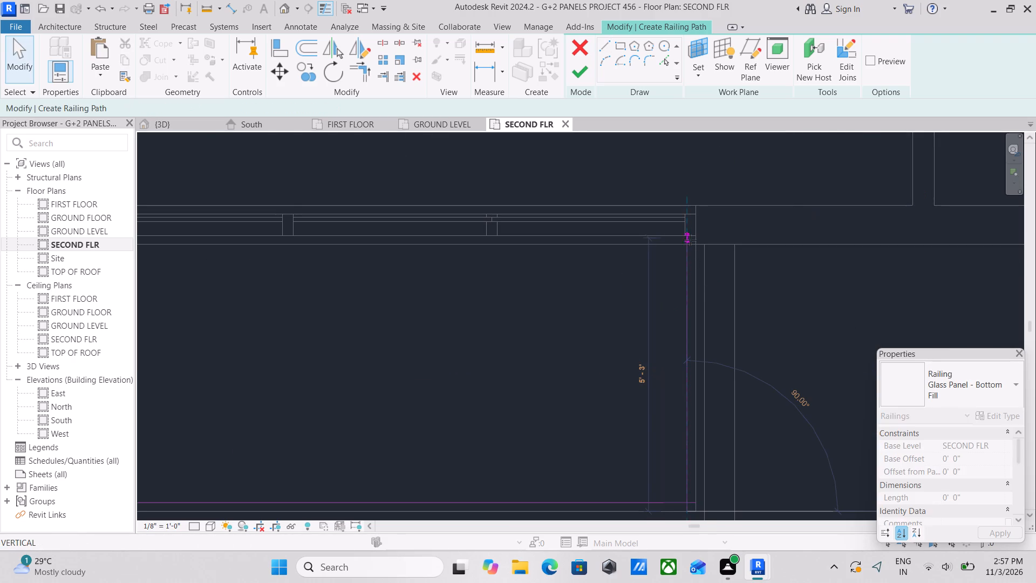
pyautogui.moveTo(690, 240); pyautogui.dragTo(692, 242)
pyautogui.press('Escape')
pyautogui.scroll(-4, 609, 354)
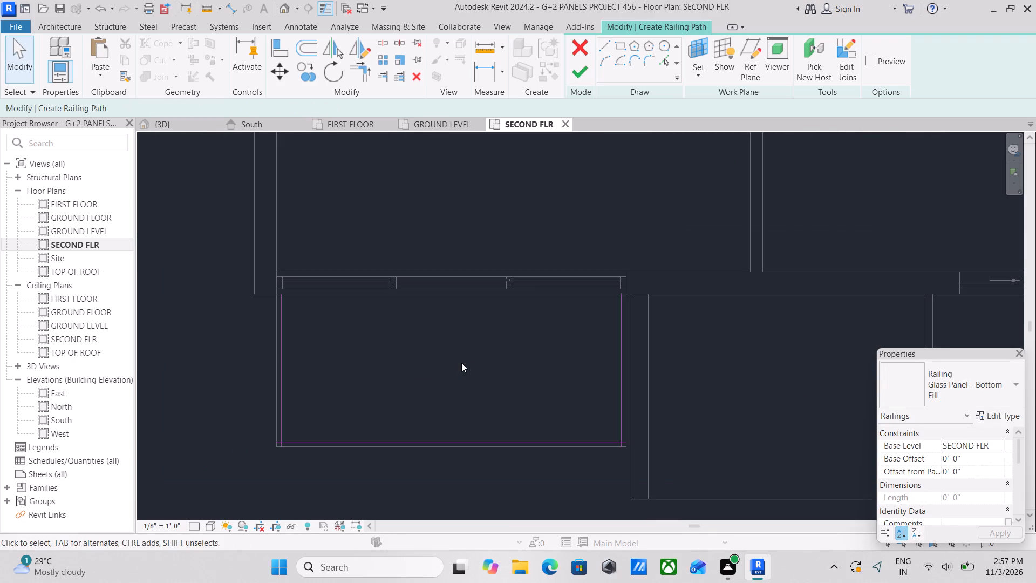
pyautogui.moveTo(461, 363); pyautogui.dragTo(490, 371, button='middle')
pyautogui.scroll(3, 362, 321)
pyautogui.scroll(3, 259, 295)
pyautogui.scroll(-2, 489, 328)
pyautogui.moveTo(432, 315); pyautogui.dragTo(168, 273, button='middle')
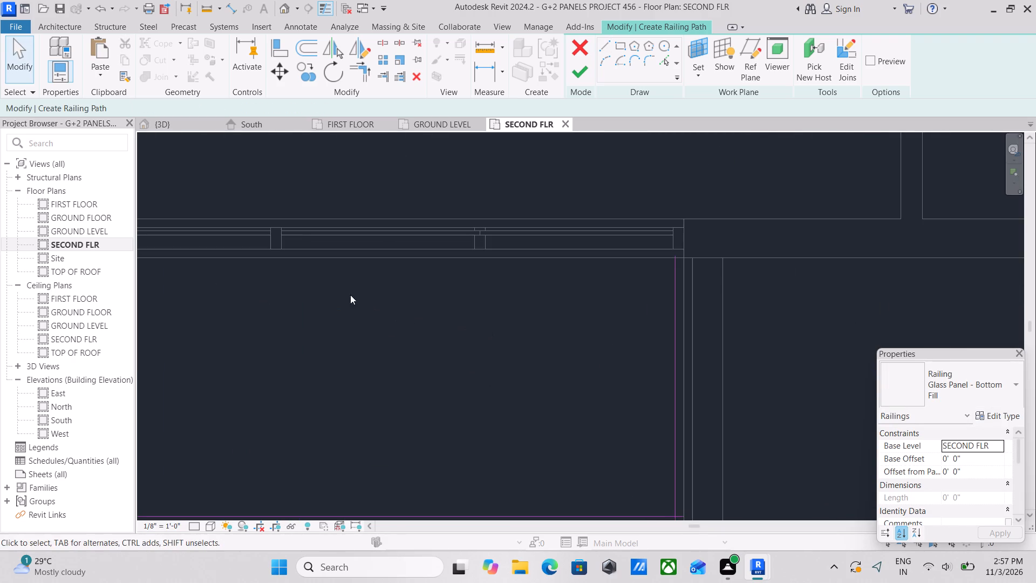
pyautogui.scroll(6, 678, 280)
pyautogui.click(669, 239)
pyautogui.click(669, 239)
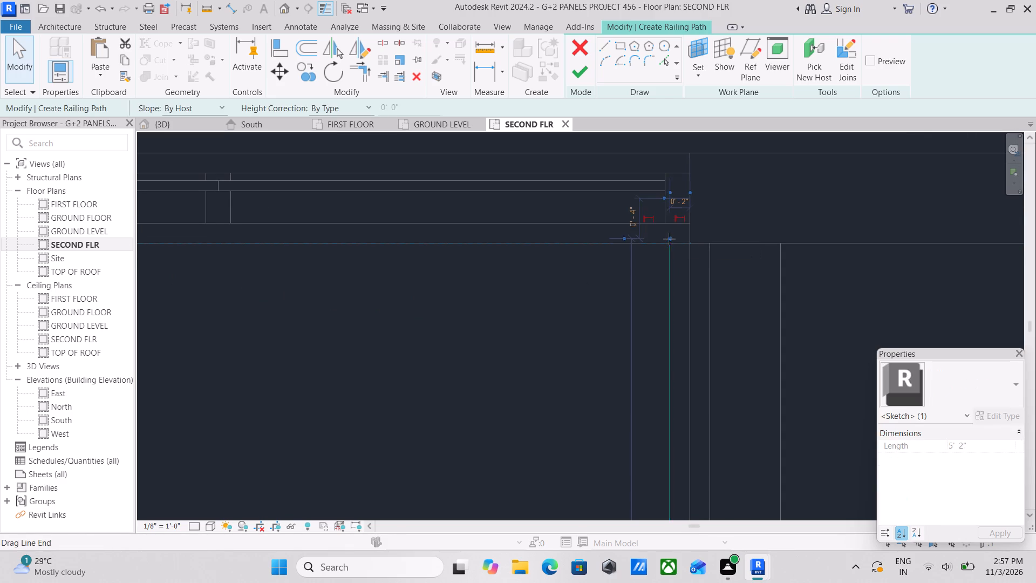
pyautogui.press('Escape')
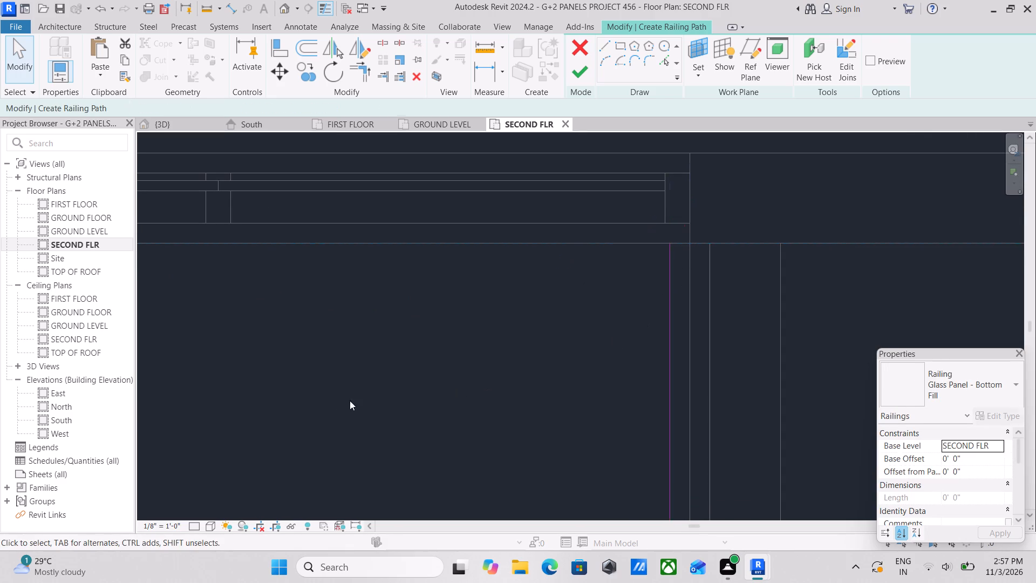
# Trim the left and right railing path segments to the front segment, forming clean corners at both outer corners of the left slab.
pyautogui.scroll(-6, 318, 398)
pyautogui.press('Escape')
pyautogui.moveTo(316, 396); pyautogui.dragTo(547, 328, button='middle')
pyautogui.press('Escape')
pyautogui.scroll(-2, 324, 350)
pyautogui.moveTo(339, 334); pyautogui.dragTo(578, 252, button='middle')
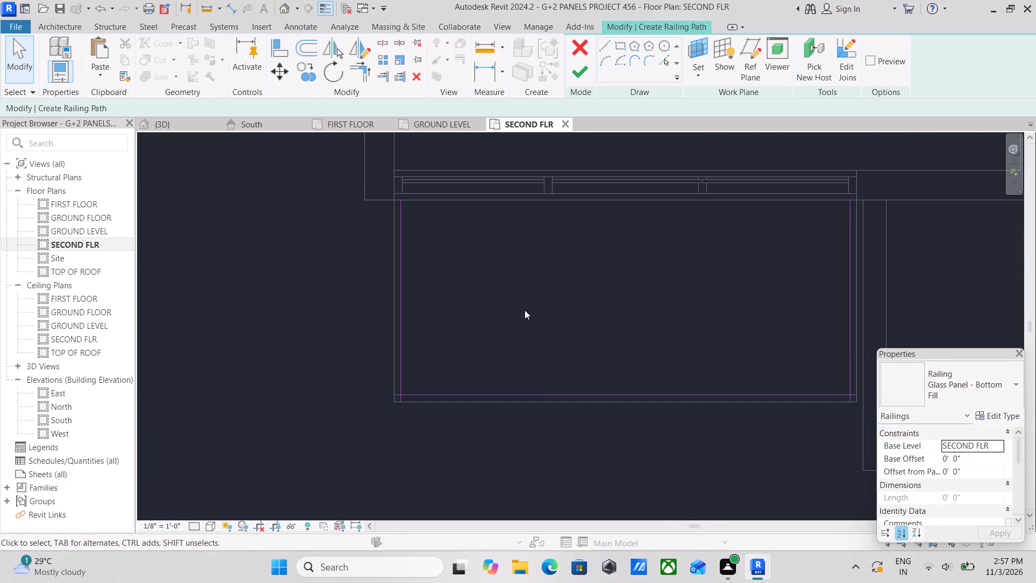
pyautogui.write('TR')
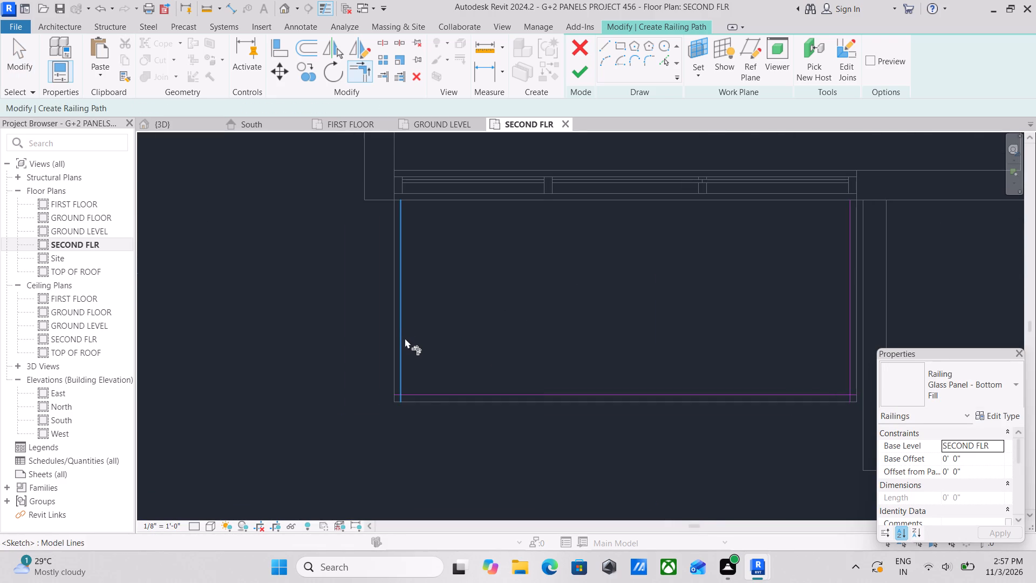
pyautogui.click(401, 335)
pyautogui.click(439, 391)
pyautogui.moveTo(572, 344); pyautogui.dragTo(401, 320, button='middle')
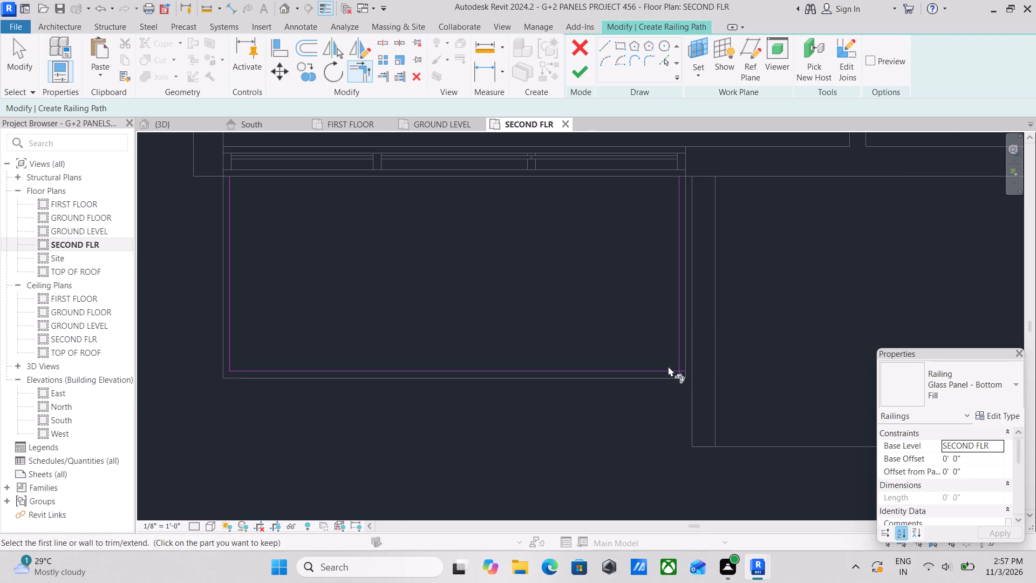
pyautogui.click(651, 368)
pyautogui.click(675, 339)
pyautogui.scroll(-1, 621, 320)
pyautogui.press('Escape')
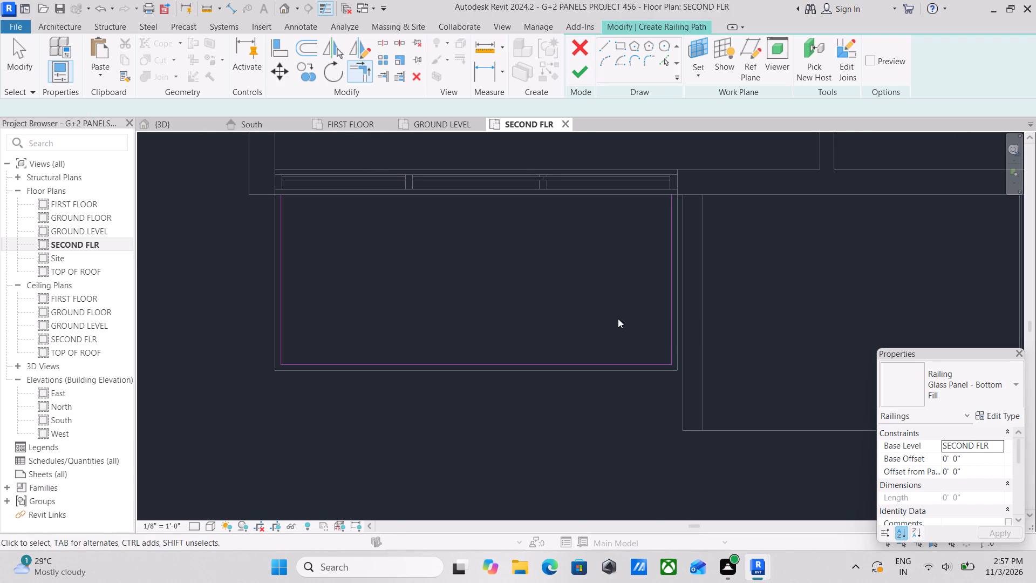
pyautogui.press('Escape')
# Finish the railing sketch on the left projecting slab and deselect the railing.
pyautogui.scroll(-1, 574, 300)
pyautogui.moveTo(574, 300); pyautogui.dragTo(581, 327, button='middle')
pyautogui.click(574, 67)
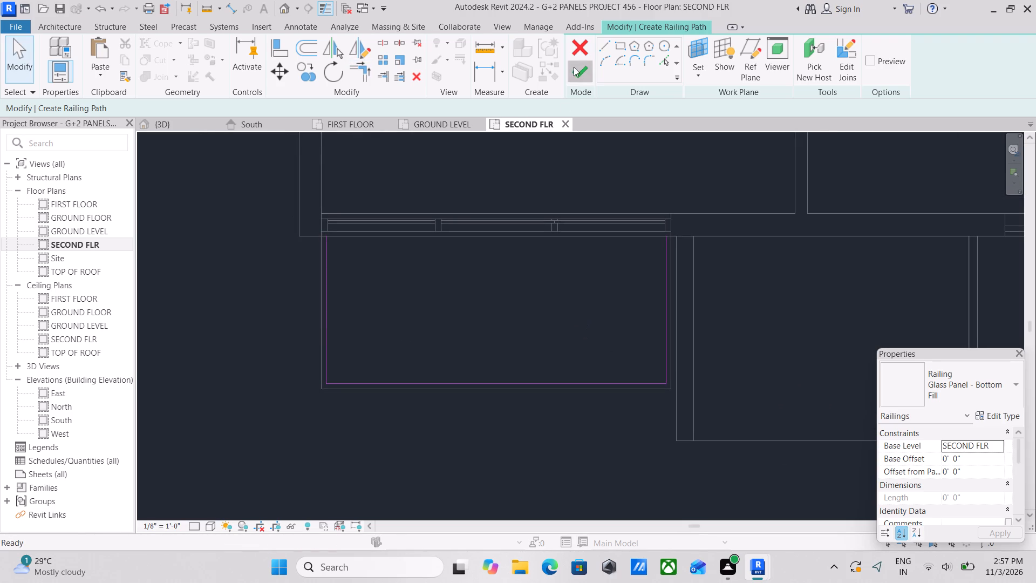
pyautogui.scroll(-3, 637, 315)
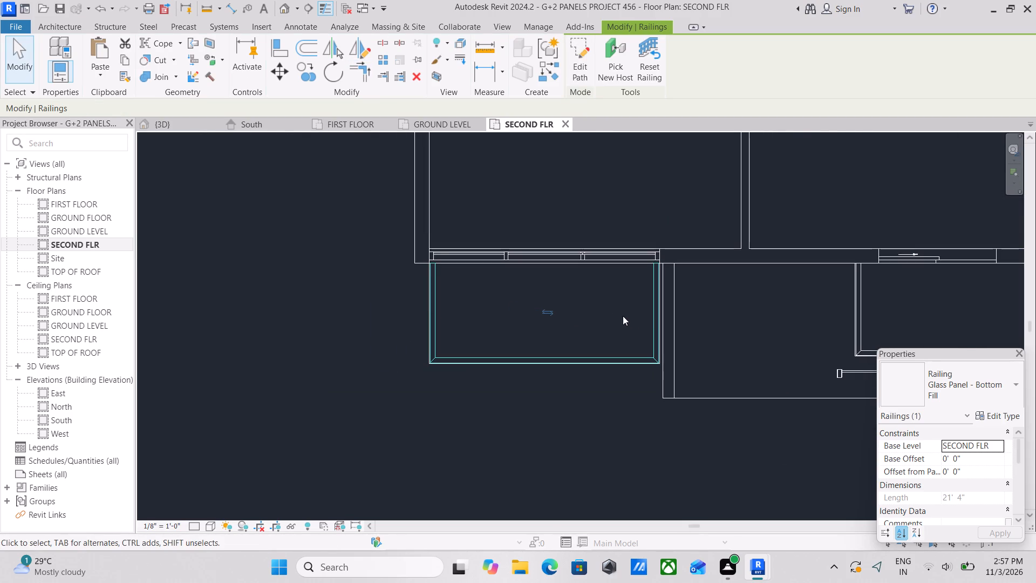
pyautogui.press('Escape')
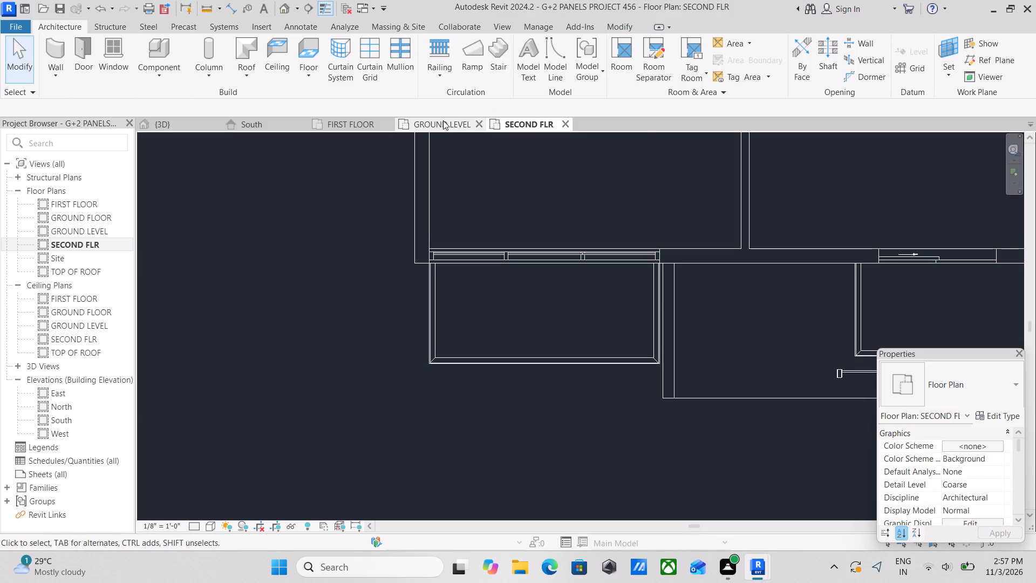
# Examine the front facade's railings in the 3D view from several angles.
pyautogui.click(155, 124)
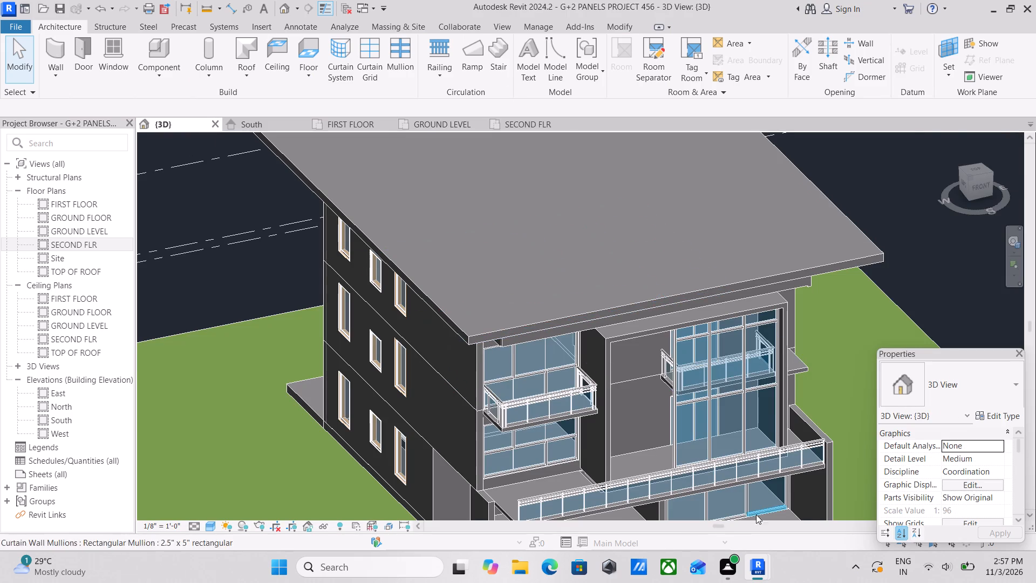
pyautogui.press('Escape')
pyautogui.scroll(-2, 681, 438)
pyautogui.moveTo(678, 435); pyautogui.dragTo(660, 391, button='middle')
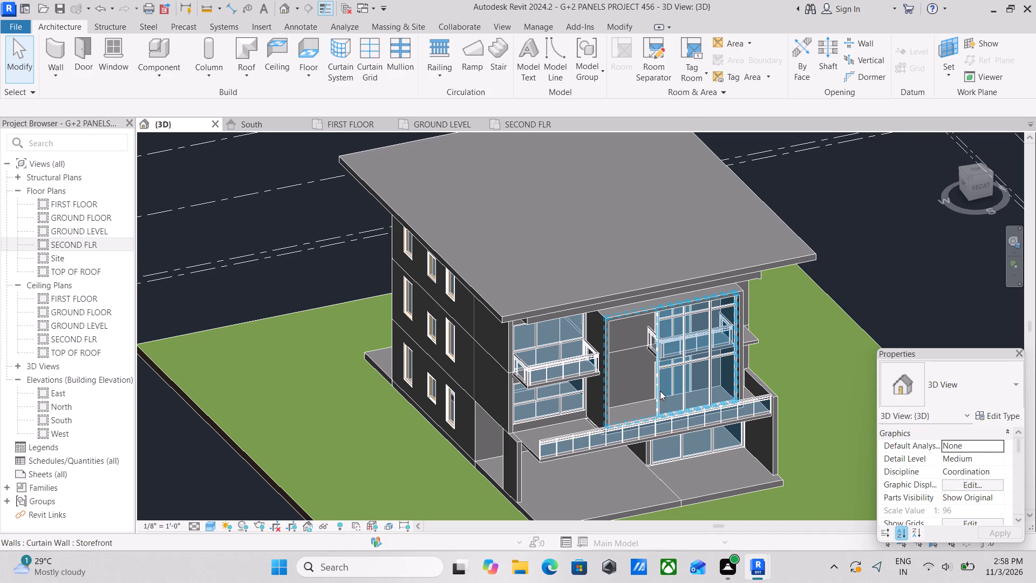
pyautogui.scroll(3, 659, 484)
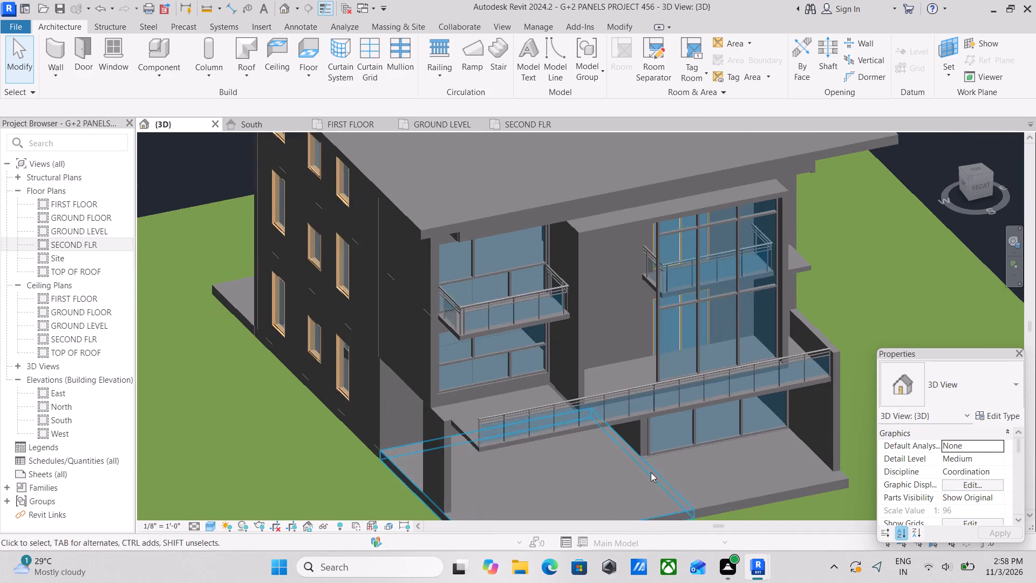
pyautogui.scroll(3, 626, 378)
pyautogui.keyDown('shift'); pyautogui.moveTo(628, 358); pyautogui.dragTo(625, 229, button='middle'); pyautogui.keyUp('shift')
pyautogui.moveTo(651, 258); pyautogui.dragTo(602, 370, button='middle')
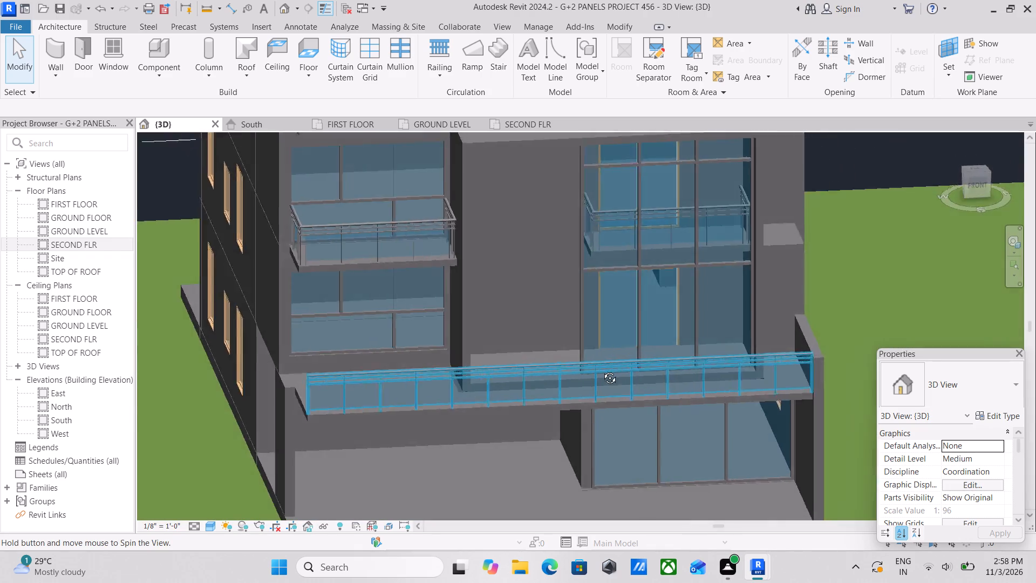
pyautogui.moveTo(602, 370); pyautogui.dragTo(586, 382, button='middle')
pyautogui.keyDown('shift'); pyautogui.moveTo(530, 302); pyautogui.dragTo(629, 298, button='middle'); pyautogui.keyUp('shift')
pyautogui.keyDown('shift'); pyautogui.moveTo(685, 273); pyautogui.dragTo(655, 215, button='middle'); pyautogui.keyUp('shift')
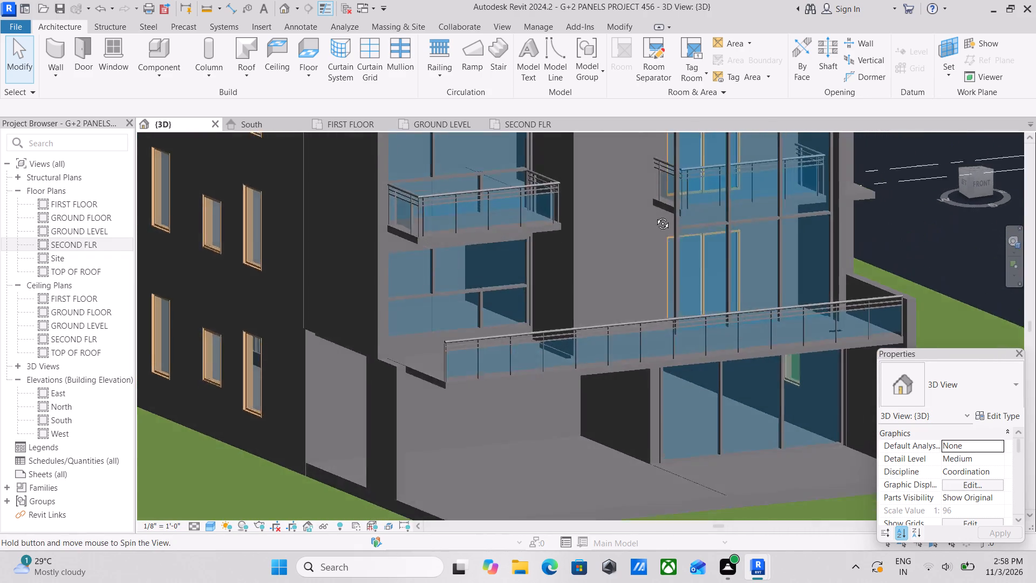
pyautogui.keyDown('shift'); pyautogui.moveTo(655, 215); pyautogui.dragTo(651, 208, button='middle'); pyautogui.keyUp('shift')
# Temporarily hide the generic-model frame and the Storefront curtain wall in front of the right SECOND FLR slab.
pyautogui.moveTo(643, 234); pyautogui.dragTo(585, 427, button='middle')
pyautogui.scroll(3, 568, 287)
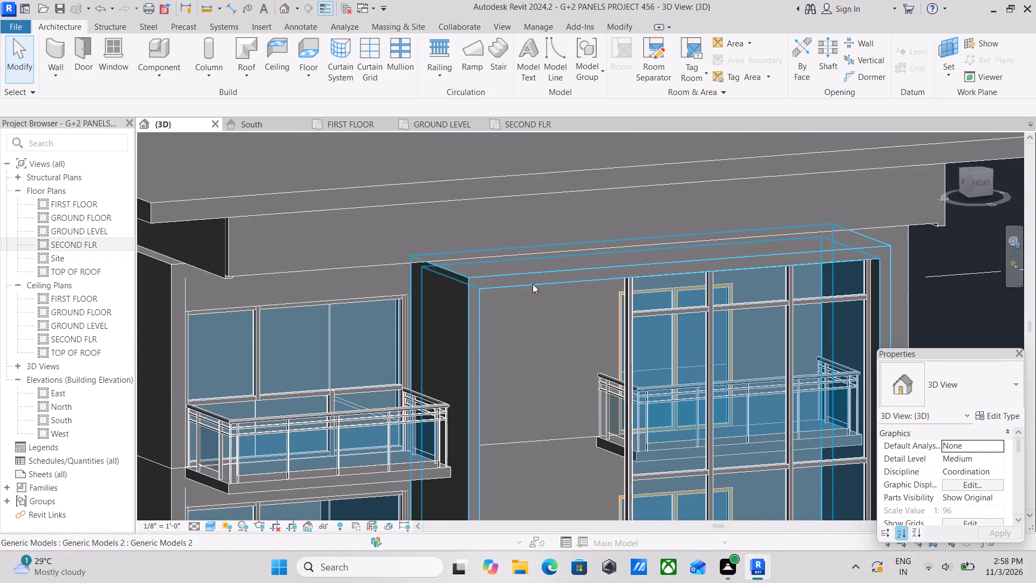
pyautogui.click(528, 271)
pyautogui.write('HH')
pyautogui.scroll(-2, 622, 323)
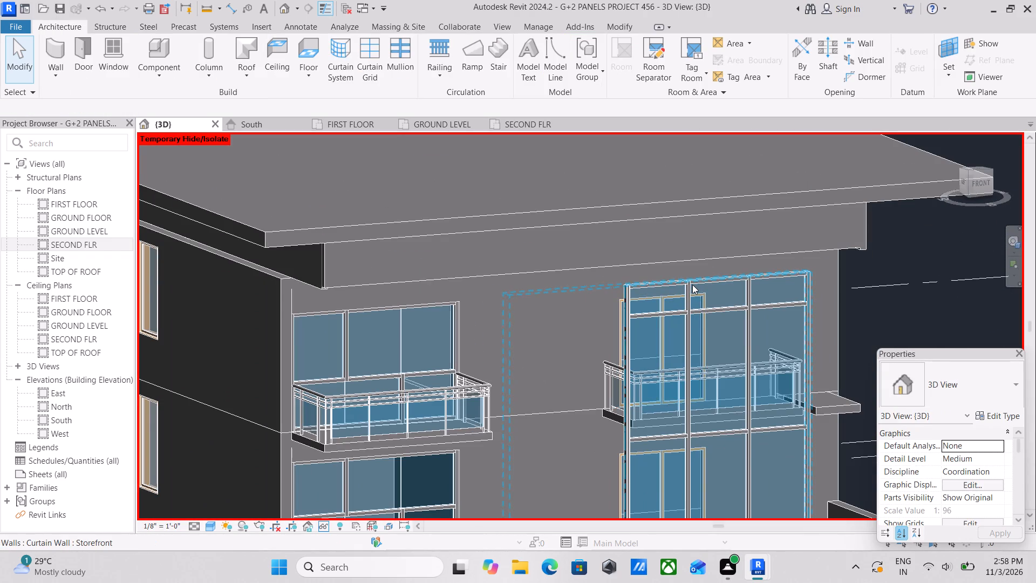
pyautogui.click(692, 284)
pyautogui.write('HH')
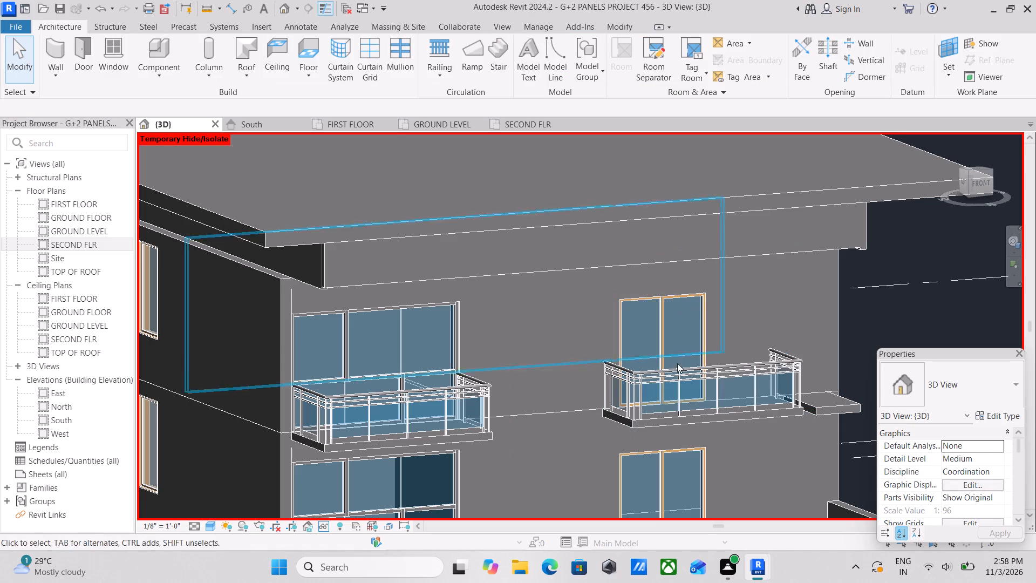
# Examine the two upper slab railings and the double sliding doors on the front facade from the front and below.
pyautogui.scroll(-2, 689, 367)
pyautogui.scroll(-1, 667, 414)
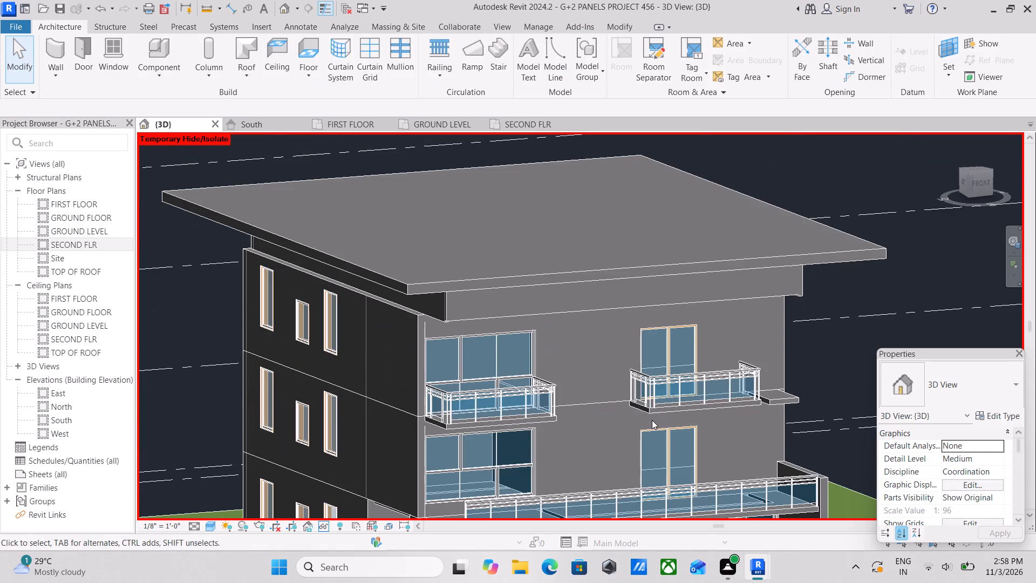
pyautogui.scroll(1, 652, 420)
pyautogui.keyDown('shift'); pyautogui.moveTo(651, 419); pyautogui.dragTo(592, 384, button='middle'); pyautogui.keyUp('shift')
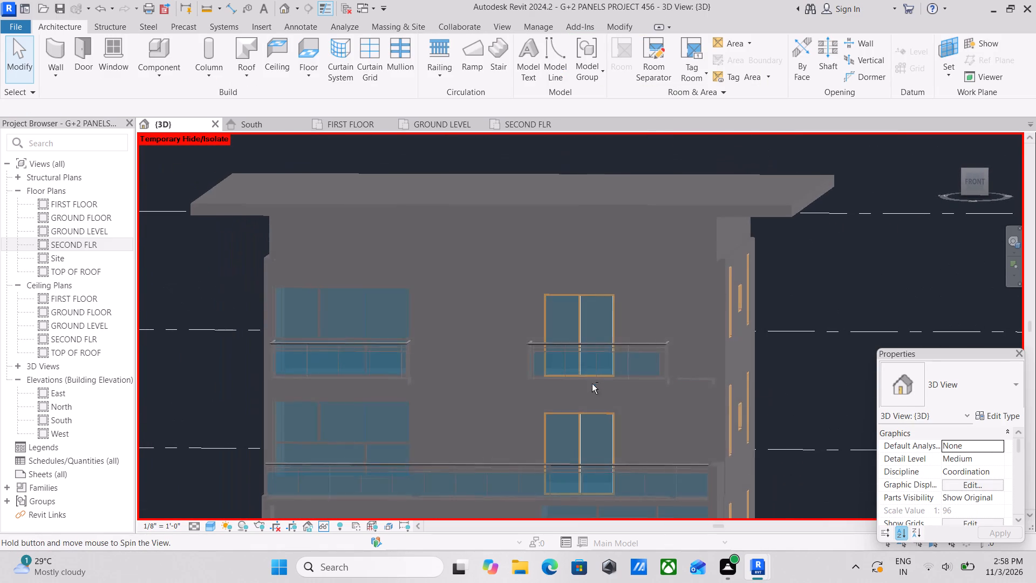
pyautogui.keyDown('shift'); pyautogui.moveTo(547, 389); pyautogui.dragTo(565, 399, button='middle'); pyautogui.keyUp('shift')
pyautogui.scroll(2, 506, 396)
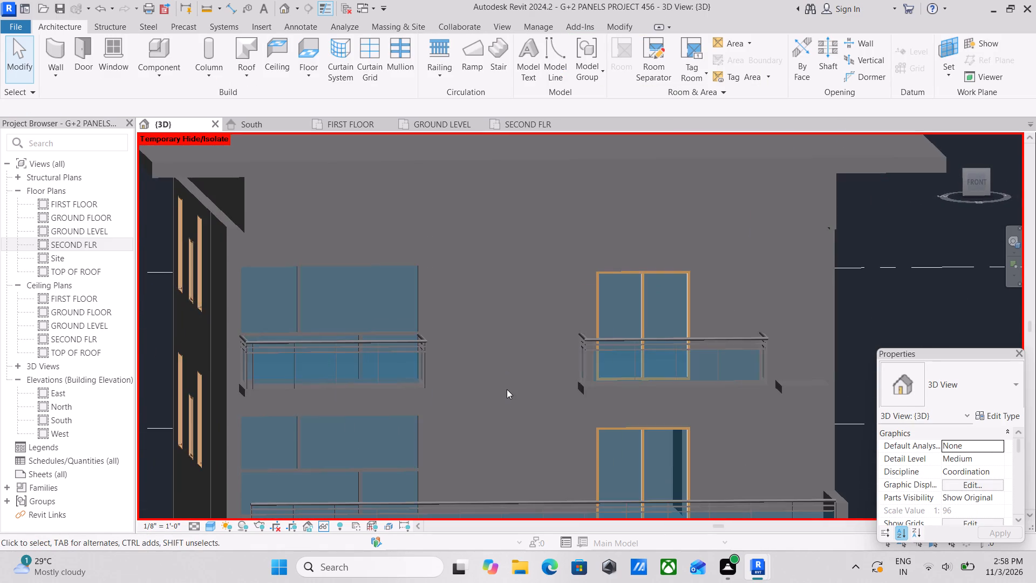
pyautogui.keyDown('shift'); pyautogui.moveTo(518, 419); pyautogui.dragTo(489, 329, button='middle'); pyautogui.keyUp('shift')
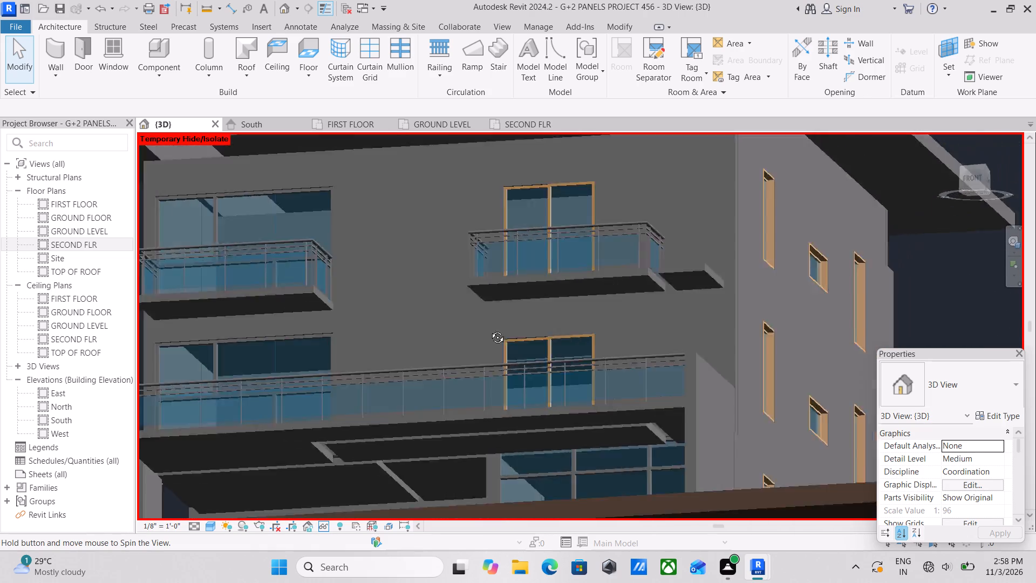
pyautogui.keyDown('shift'); pyautogui.moveTo(489, 329); pyautogui.dragTo(521, 458, button='middle'); pyautogui.keyUp('shift')
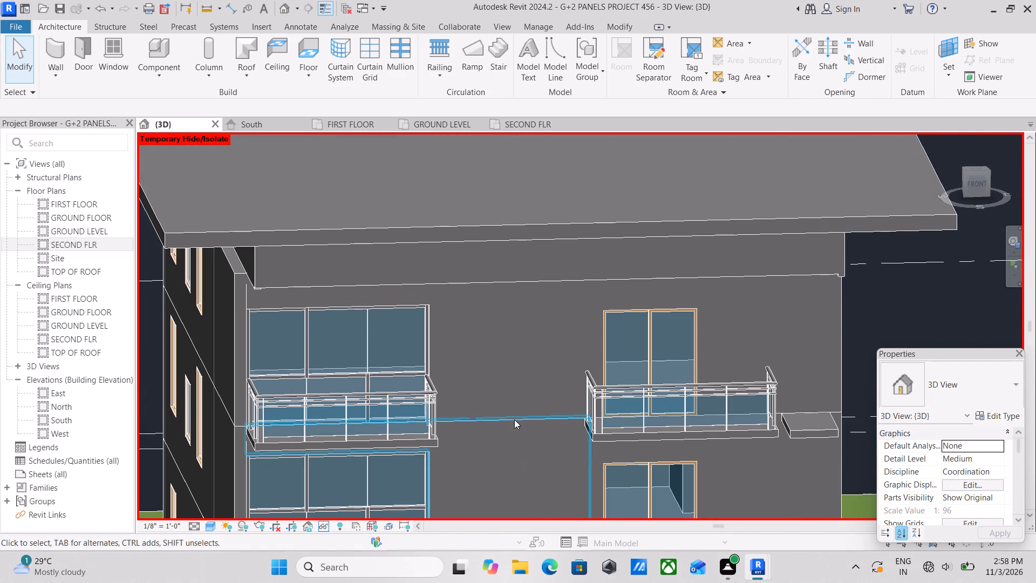
pyautogui.scroll(-1, 515, 419)
pyautogui.moveTo(515, 419); pyautogui.dragTo(500, 411, button='middle')
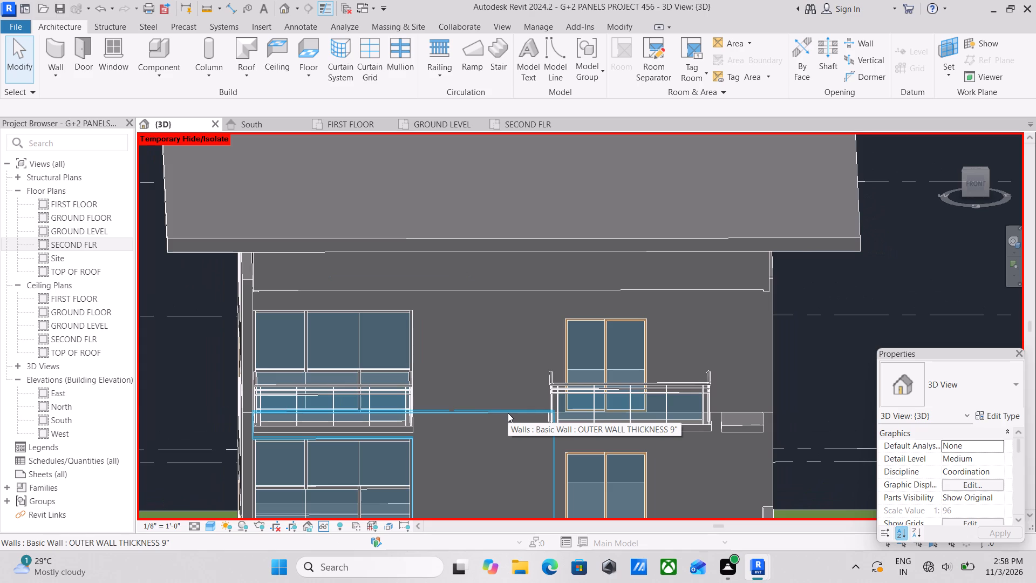
pyautogui.scroll(2, 565, 372)
pyautogui.scroll(-2, 566, 372)
pyautogui.moveTo(567, 372); pyautogui.dragTo(594, 374, button='middle')
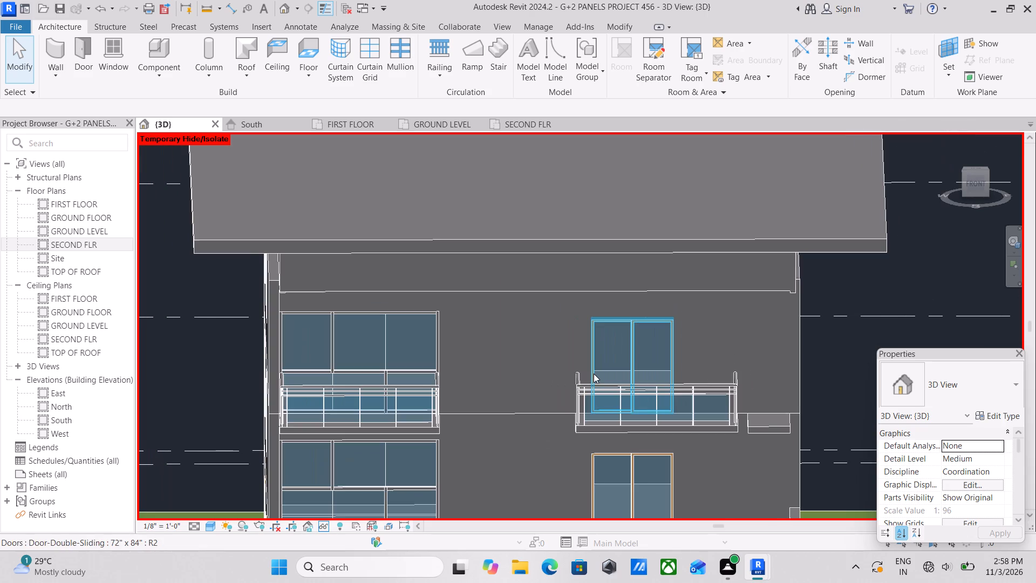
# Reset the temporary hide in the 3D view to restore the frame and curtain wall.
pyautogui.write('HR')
# Examine the complete front facade from both sides with its projecting frame and curtain wall in place.
pyautogui.scroll(-1, 577, 373)
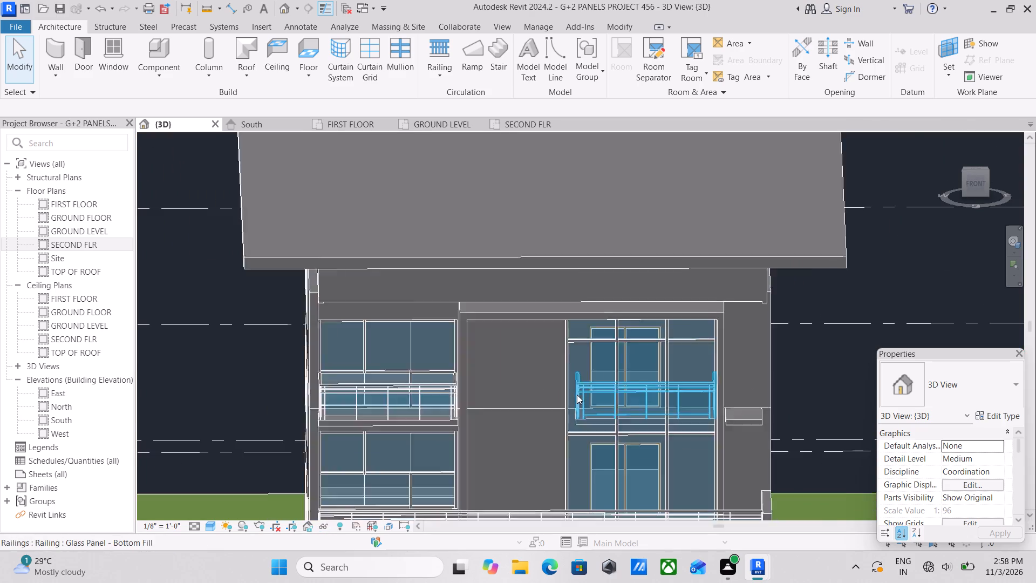
pyautogui.scroll(-3, 577, 398)
pyautogui.moveTo(575, 413); pyautogui.dragTo(686, 369, button='middle')
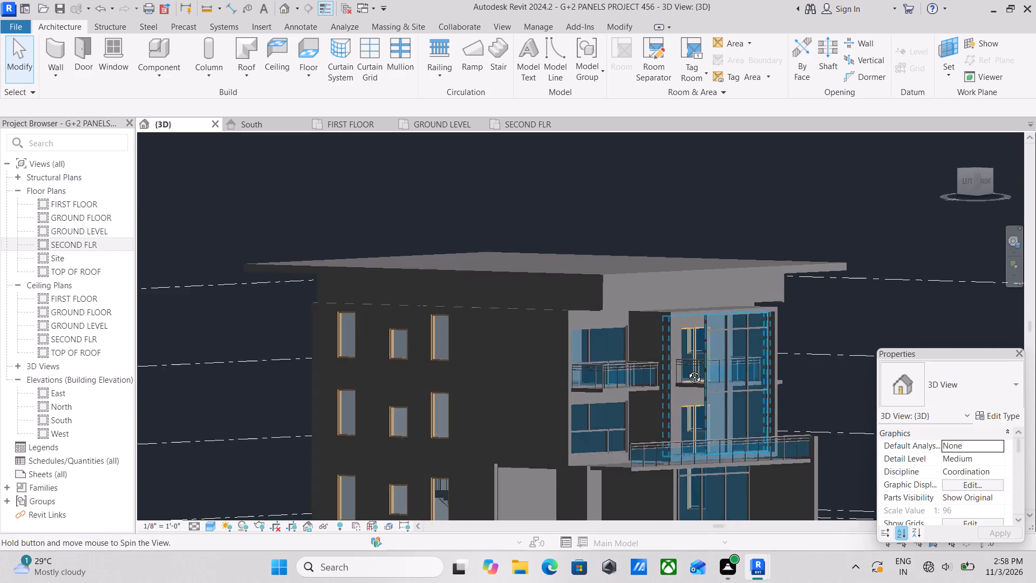
pyautogui.moveTo(686, 369); pyautogui.dragTo(560, 398, button='middle')
pyautogui.keyDown('shift'); pyautogui.moveTo(555, 403); pyautogui.dragTo(560, 406, button='middle'); pyautogui.keyUp('shift')
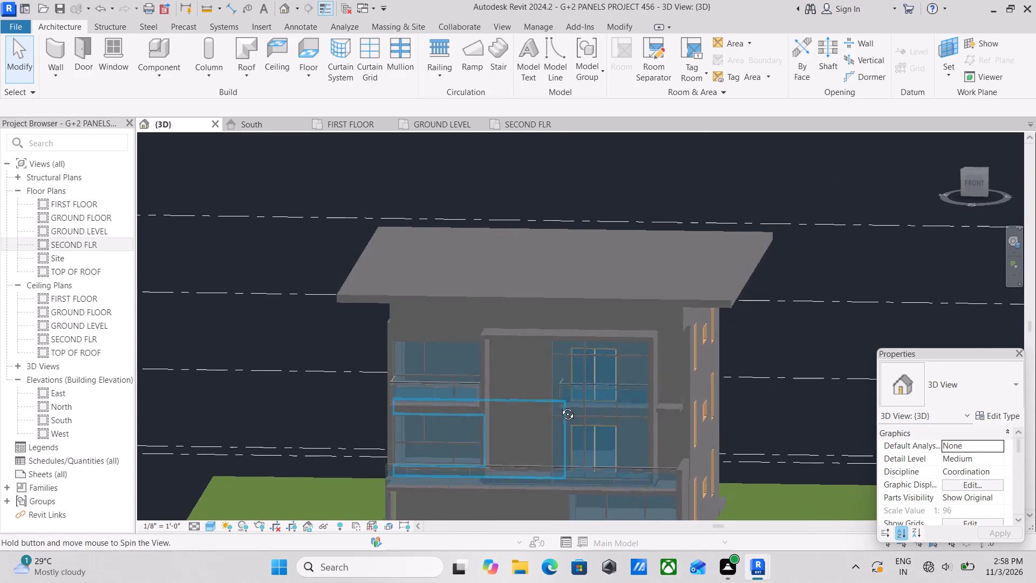
pyautogui.keyDown('shift'); pyautogui.moveTo(560, 406); pyautogui.dragTo(557, 397, button='middle'); pyautogui.keyUp('shift')
pyautogui.keyDown('shift'); pyautogui.moveTo(535, 413); pyautogui.dragTo(561, 427, button='middle'); pyautogui.keyUp('shift')
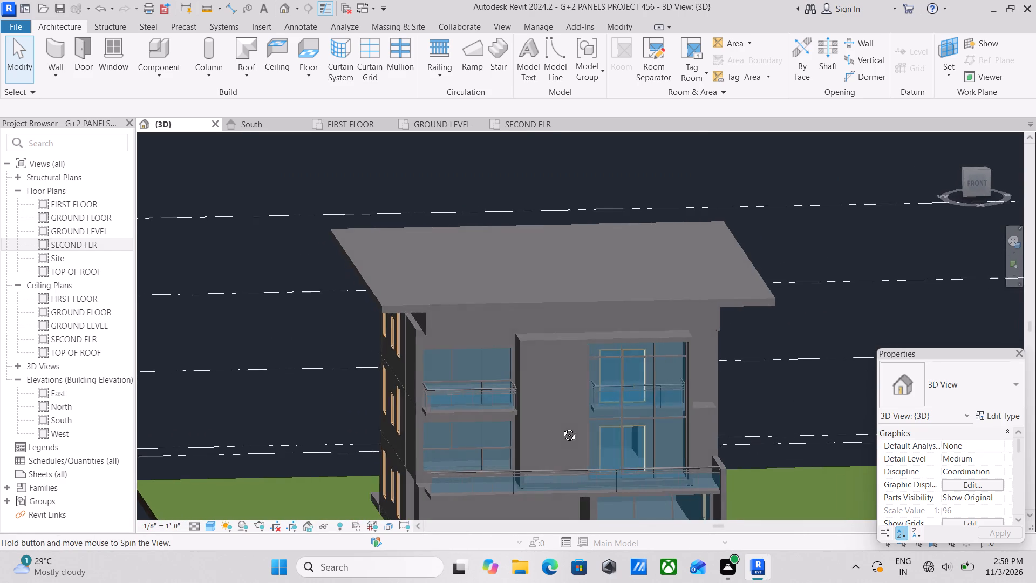
pyautogui.keyDown('shift'); pyautogui.moveTo(561, 427); pyautogui.dragTo(552, 426, button='middle'); pyautogui.keyUp('shift')
# Temporarily hide the projecting generic-model frame and the Storefront curtain wall on the front facade.
pyautogui.scroll(2, 553, 428)
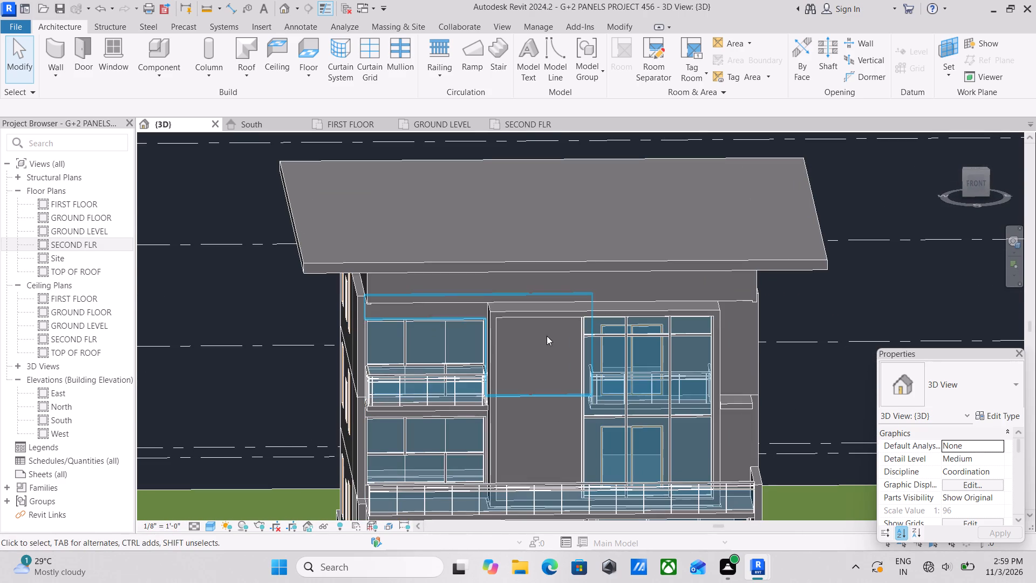
pyautogui.click(519, 314)
pyautogui.scroll(2, 522, 343)
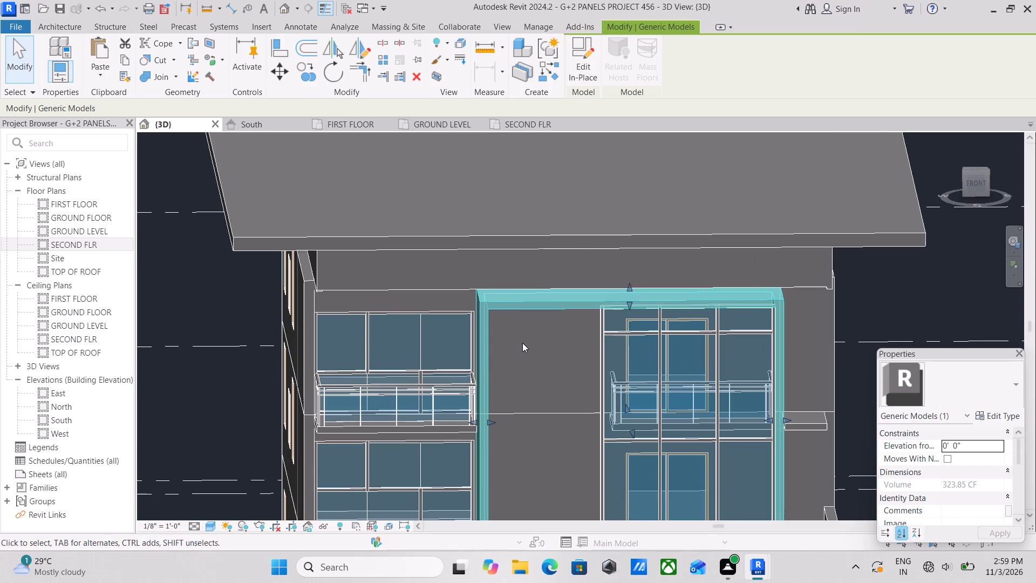
pyautogui.write('HH')
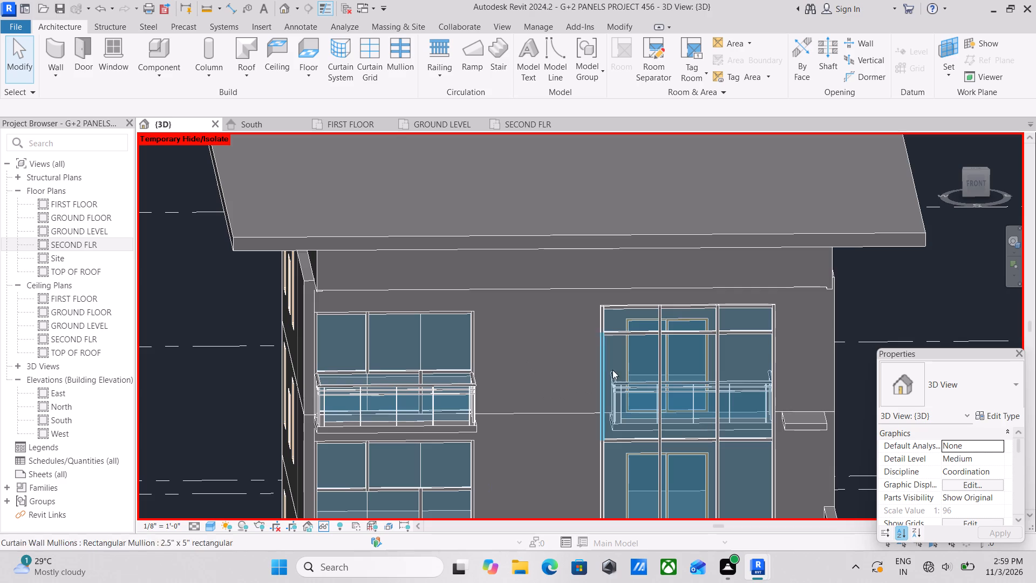
pyautogui.click(636, 300)
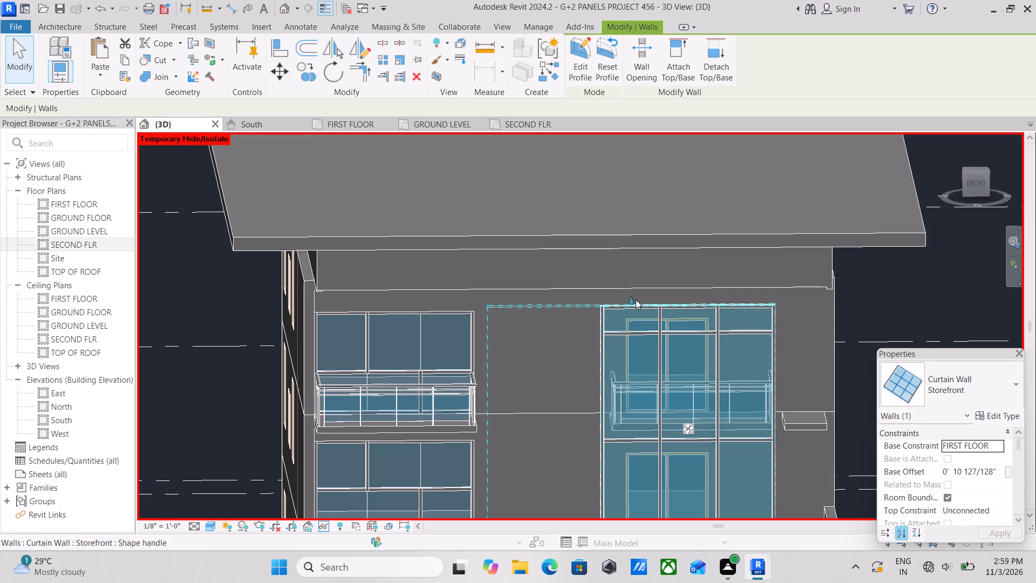
pyautogui.write('HH')
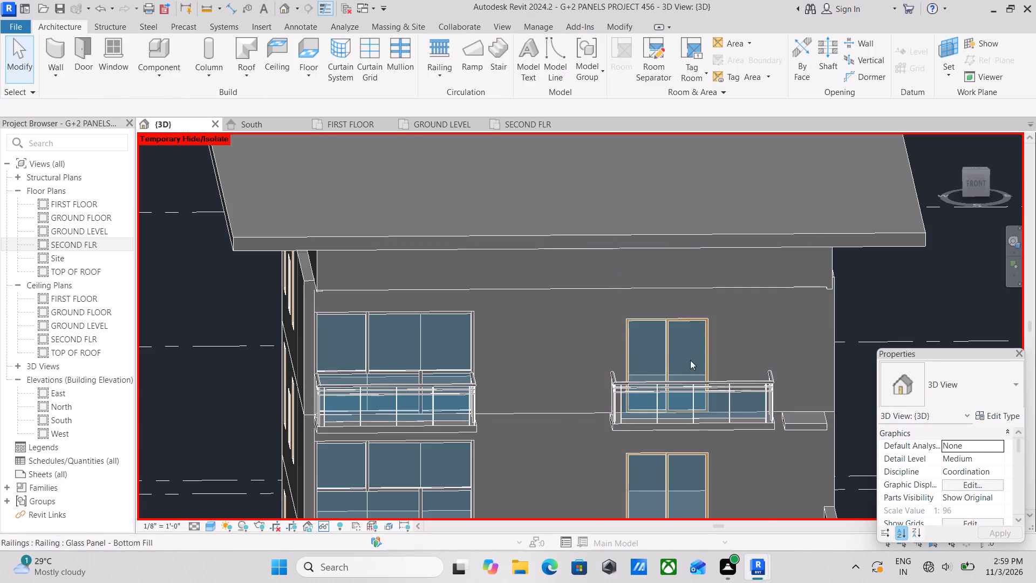
# Temporarily hide the Glass Panel - Bottom Fill railing around the right SECOND FLR slab, in front of the double sliding door.
pyautogui.scroll(2, 624, 331)
pyautogui.middleClick(622, 340)
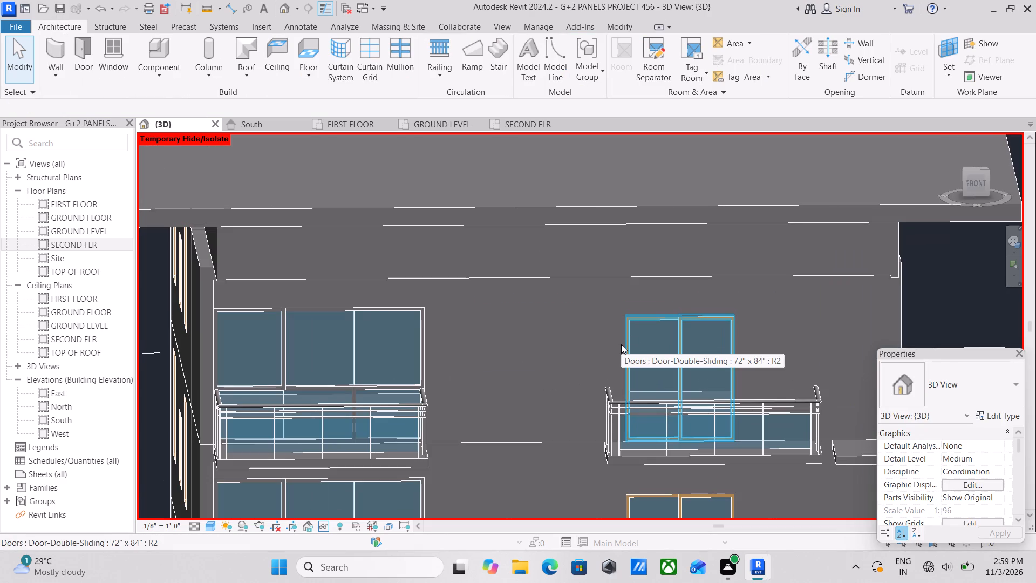
pyautogui.scroll(-5, 623, 344)
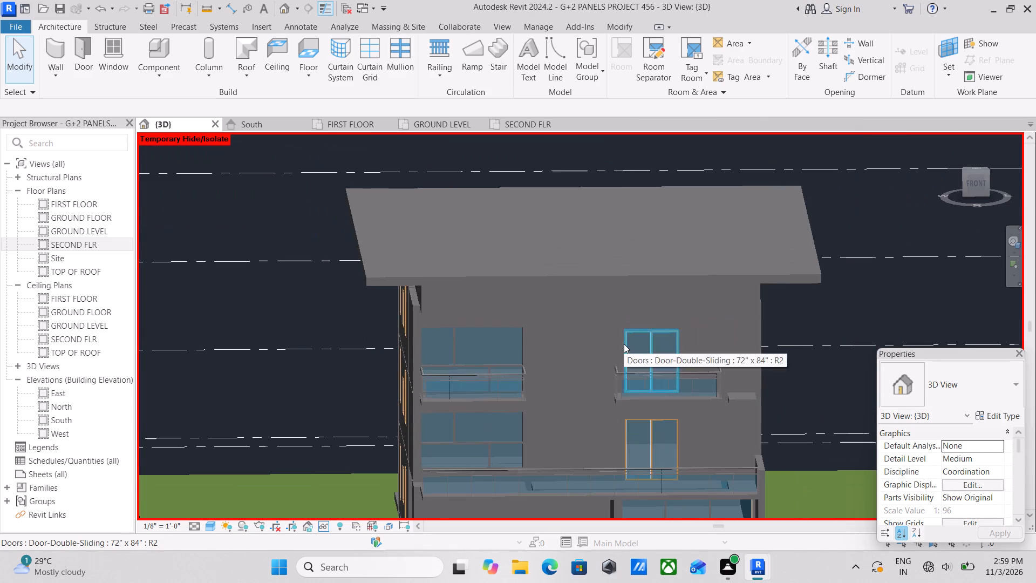
pyautogui.moveTo(591, 379); pyautogui.dragTo(616, 355, button='middle')
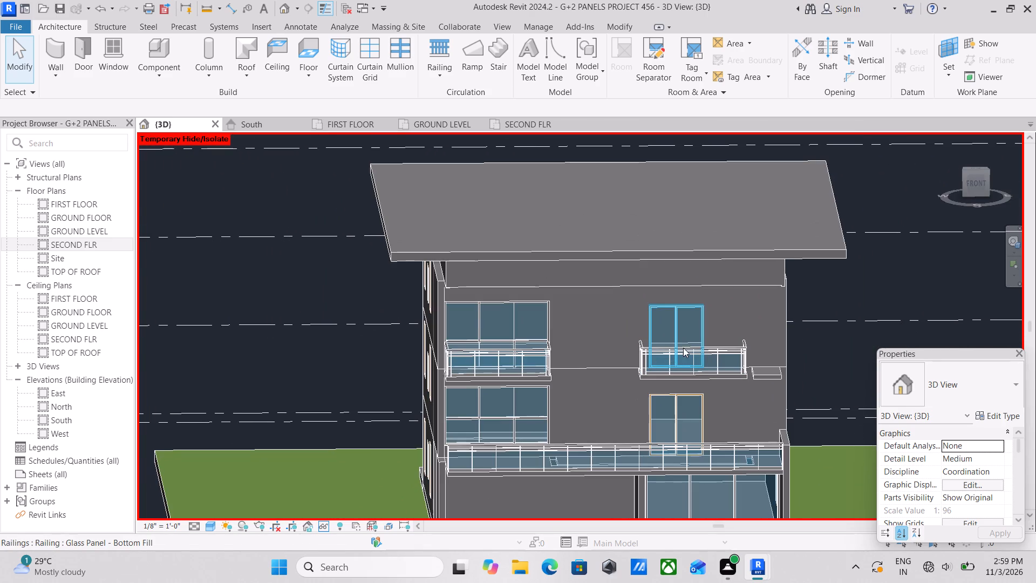
pyautogui.click(686, 351)
pyautogui.write('HH')
pyautogui.scroll(2, 684, 378)
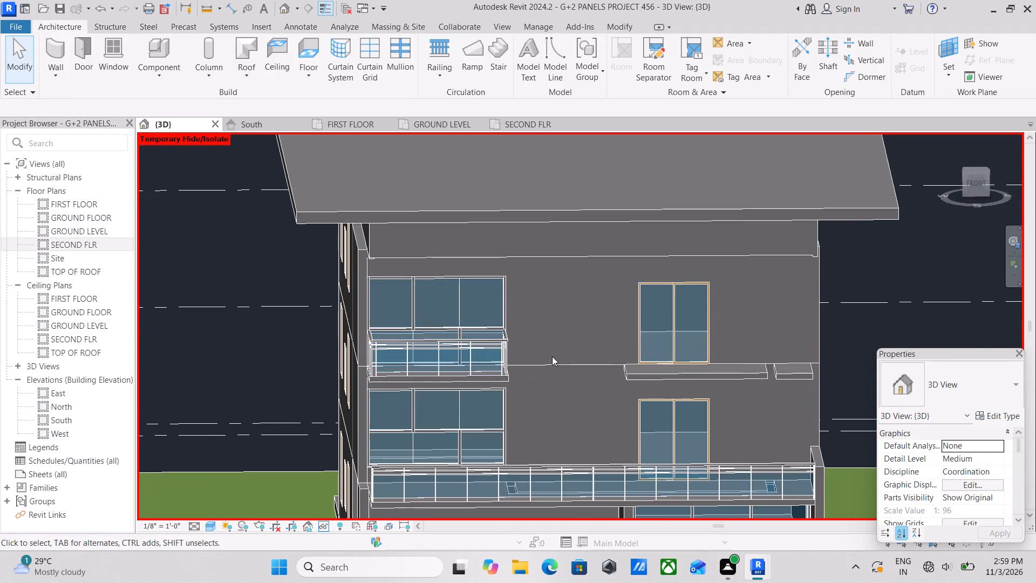
# Start an in-place model component in the Generic Models category and accept the default name.
pyautogui.scroll(2, 553, 357)
pyautogui.moveTo(606, 394); pyautogui.dragTo(599, 412, button='middle')
pyautogui.scroll(1, 599, 422)
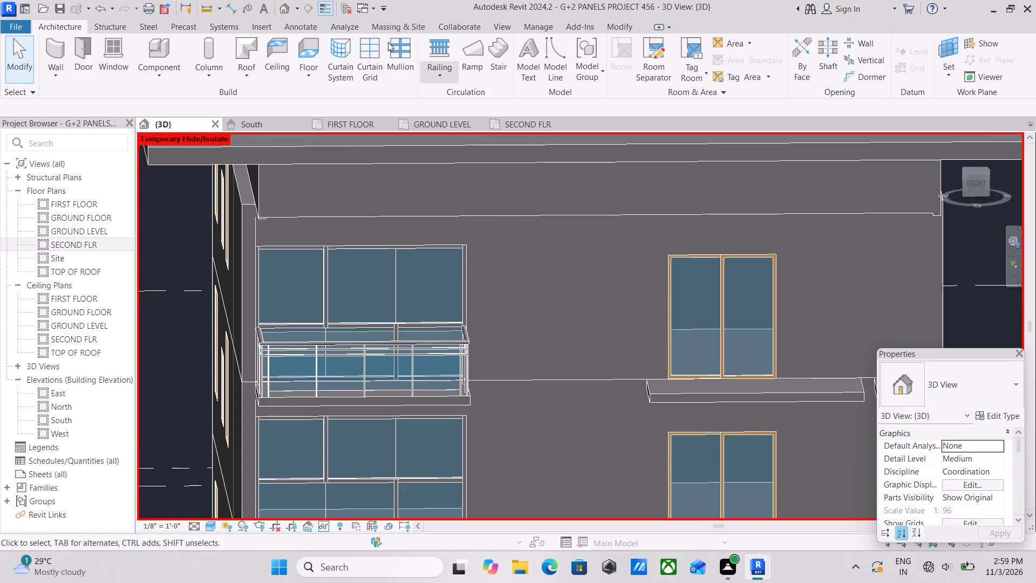
pyautogui.click(153, 84)
pyautogui.click(156, 78)
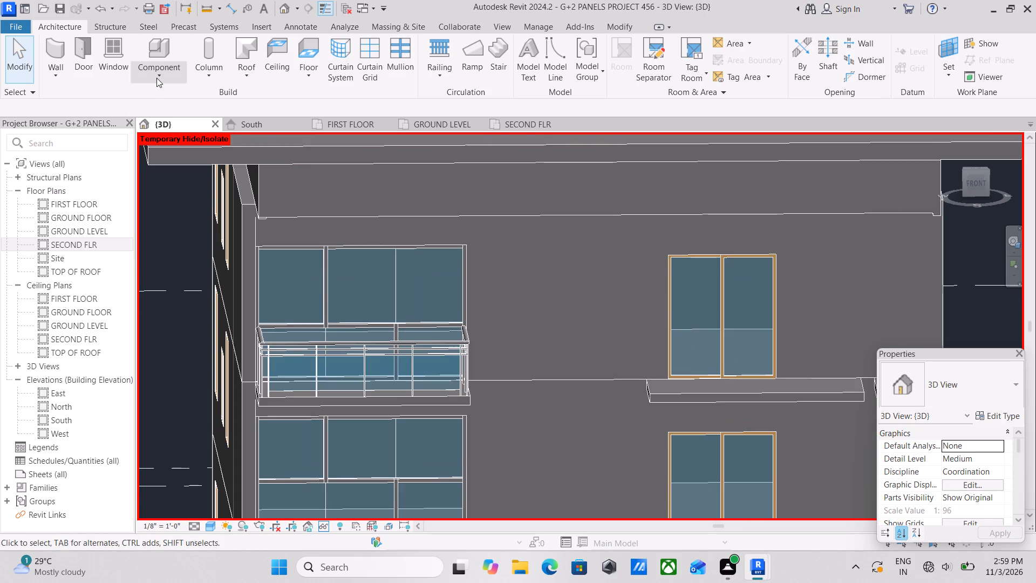
pyautogui.click(173, 120)
pyautogui.scroll(-1, 533, 257)
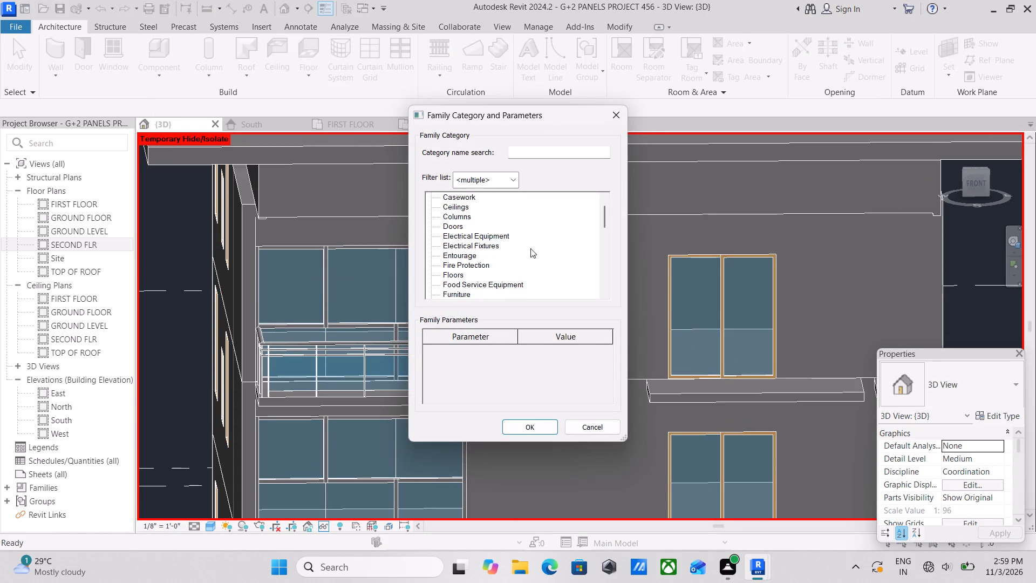
pyautogui.scroll(-3, 530, 248)
pyautogui.scroll(7, 436, 250)
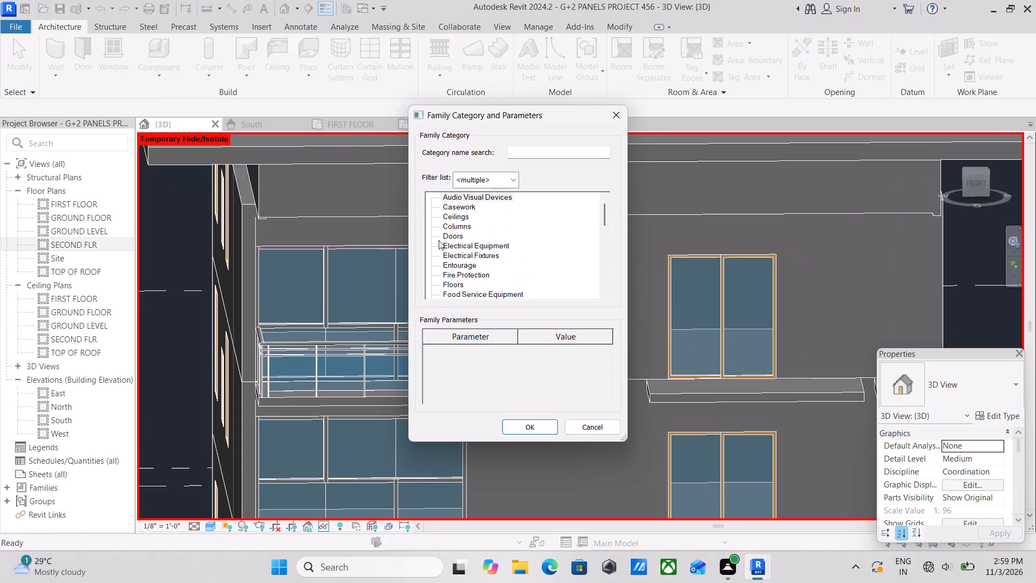
pyautogui.scroll(1, 439, 240)
pyautogui.scroll(-2, 452, 235)
pyautogui.scroll(-1, 483, 287)
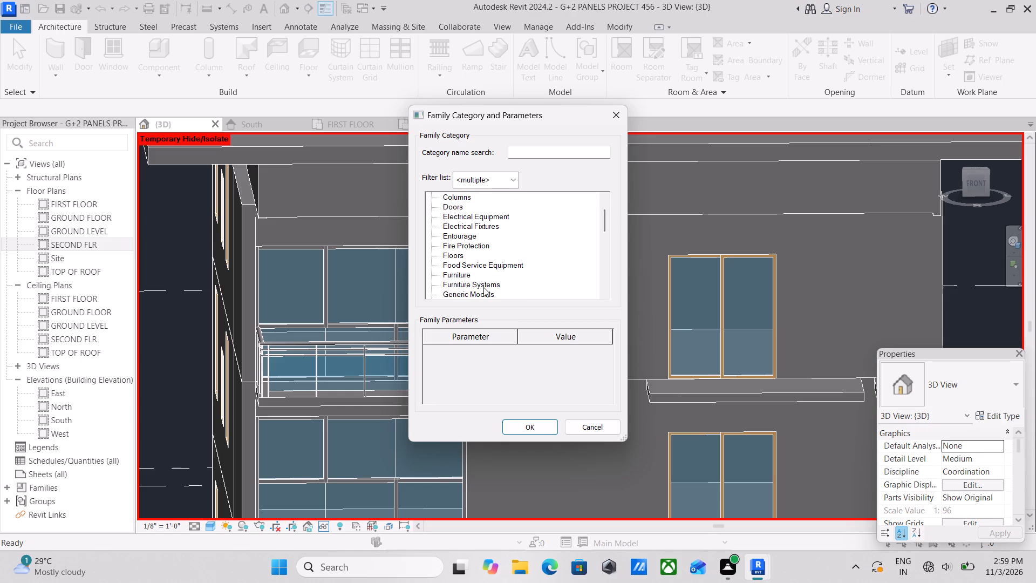
pyautogui.scroll(-1, 479, 284)
pyautogui.click(480, 282)
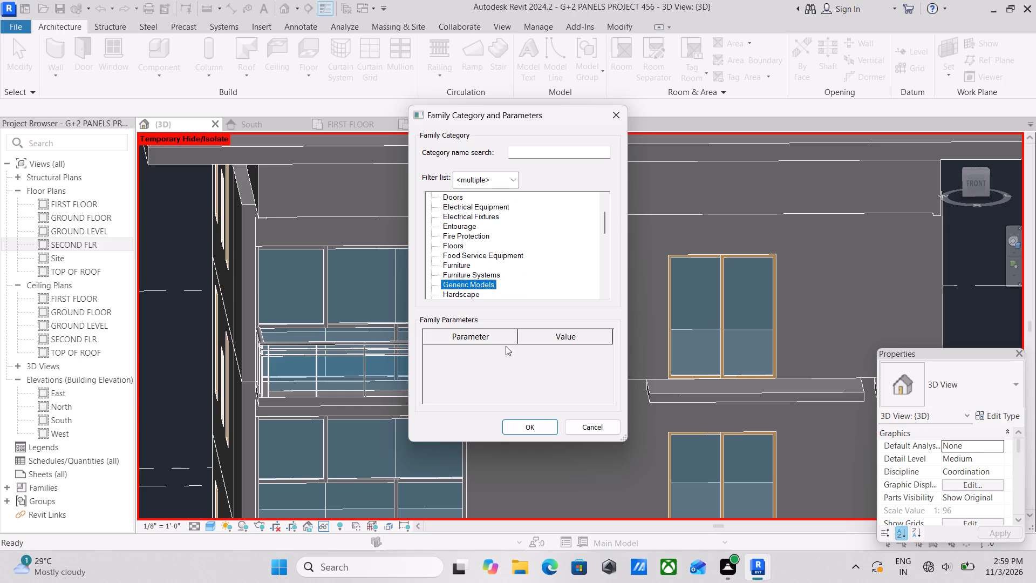
pyautogui.click(515, 423)
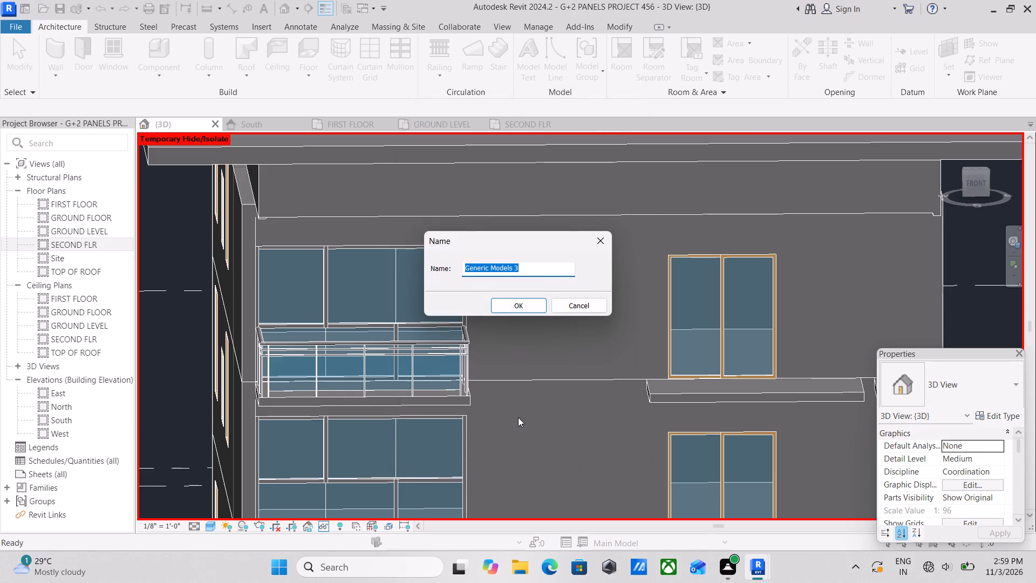
pyautogui.click(528, 306)
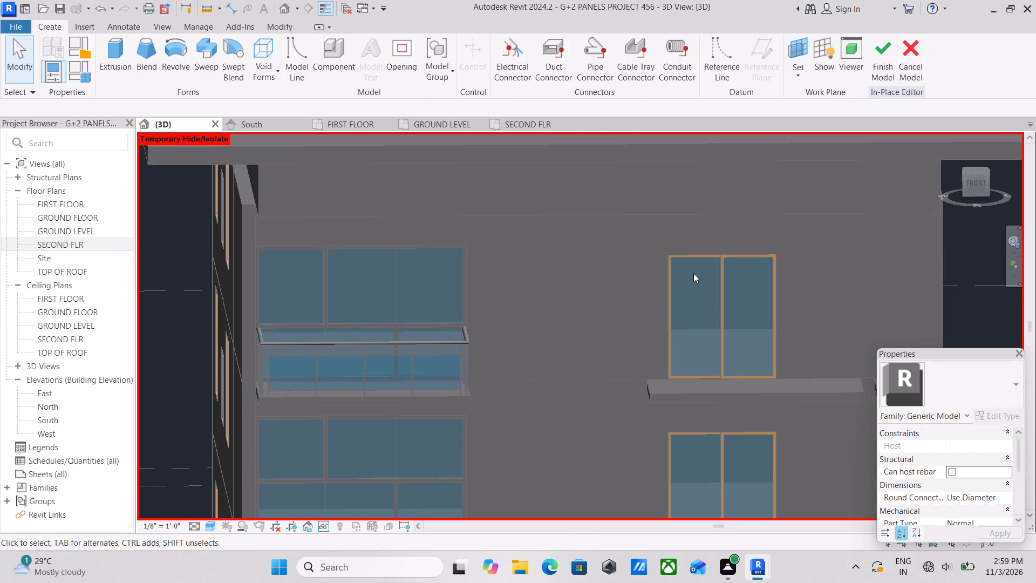
# Set the work plane by picking the front face of the outer wall around the SECOND FLR double sliding door.
pyautogui.click(803, 76)
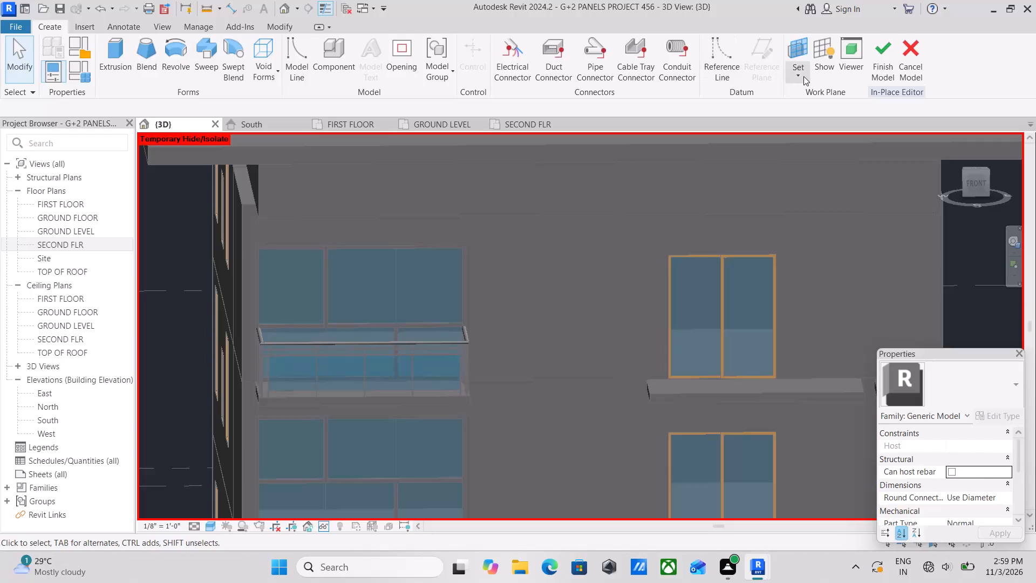
pyautogui.click(801, 131)
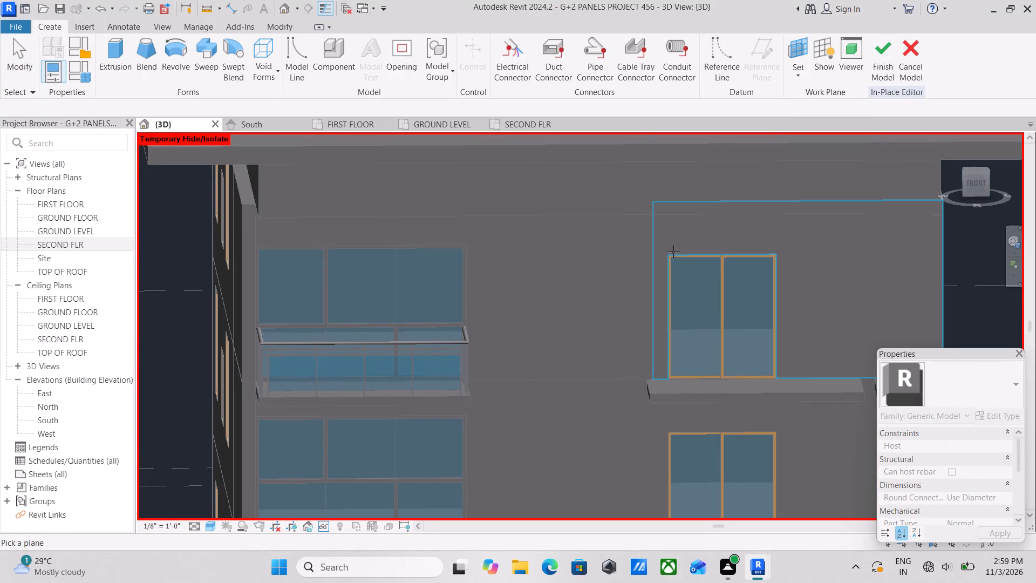
pyautogui.click(674, 254)
# Start an Extrusion and sketch 6' 0" along the door's head, 7' 0" down its left jamb and 1' 2 1/2" to the slab's left corner.
pyautogui.scroll(2, 691, 249)
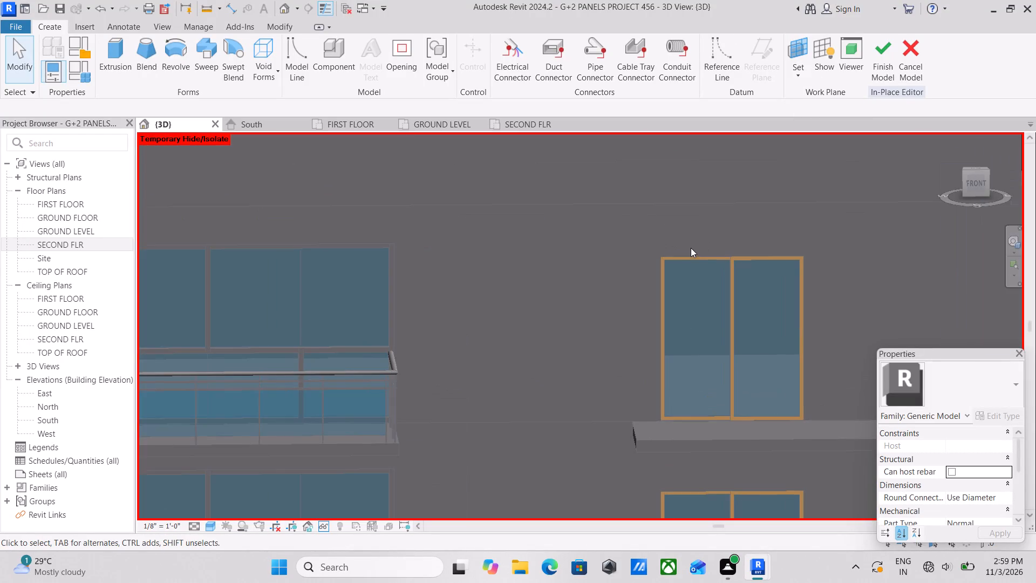
pyautogui.moveTo(691, 248); pyautogui.dragTo(684, 264, button='middle')
pyautogui.scroll(1, 683, 265)
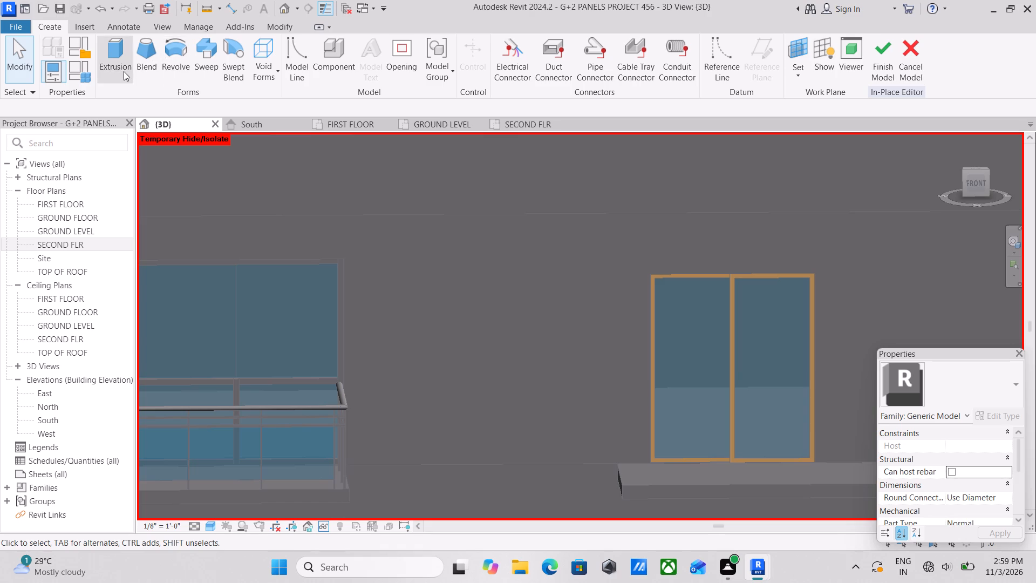
pyautogui.click(121, 68)
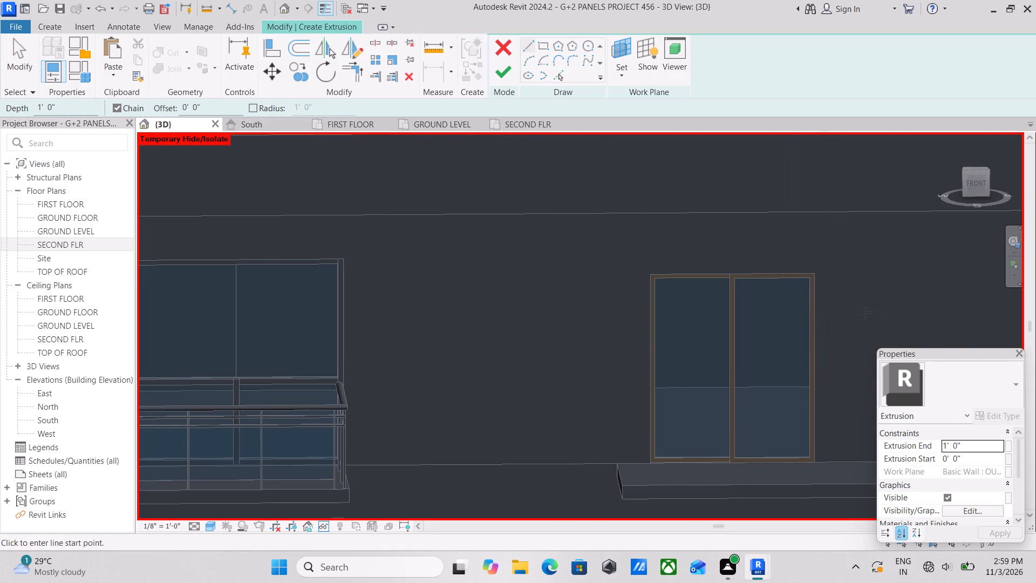
pyautogui.scroll(-1, 806, 238)
pyautogui.moveTo(806, 238); pyautogui.dragTo(816, 206, button='middle')
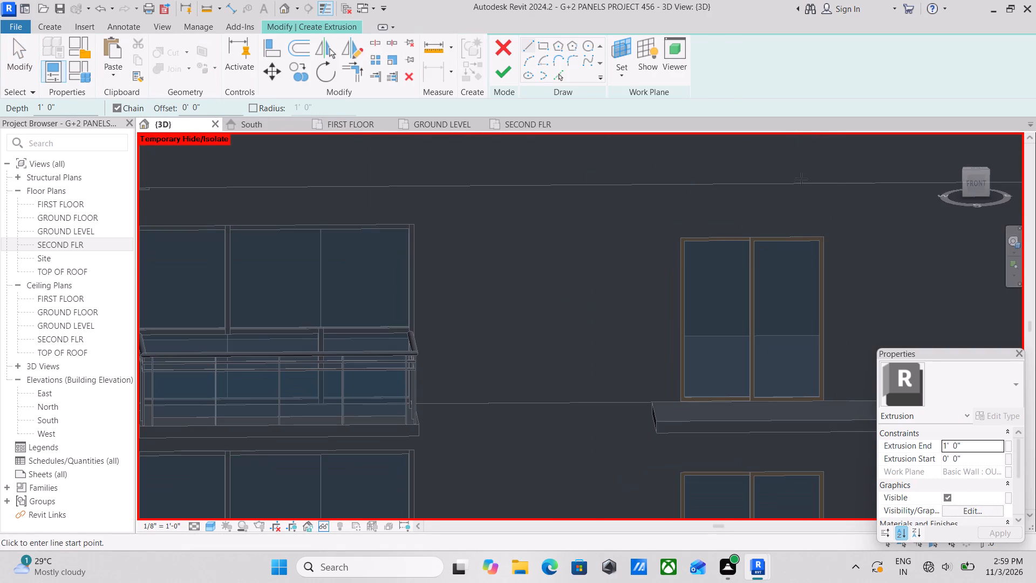
pyautogui.scroll(-1, 800, 258)
pyautogui.moveTo(800, 258); pyautogui.dragTo(801, 250, button='middle')
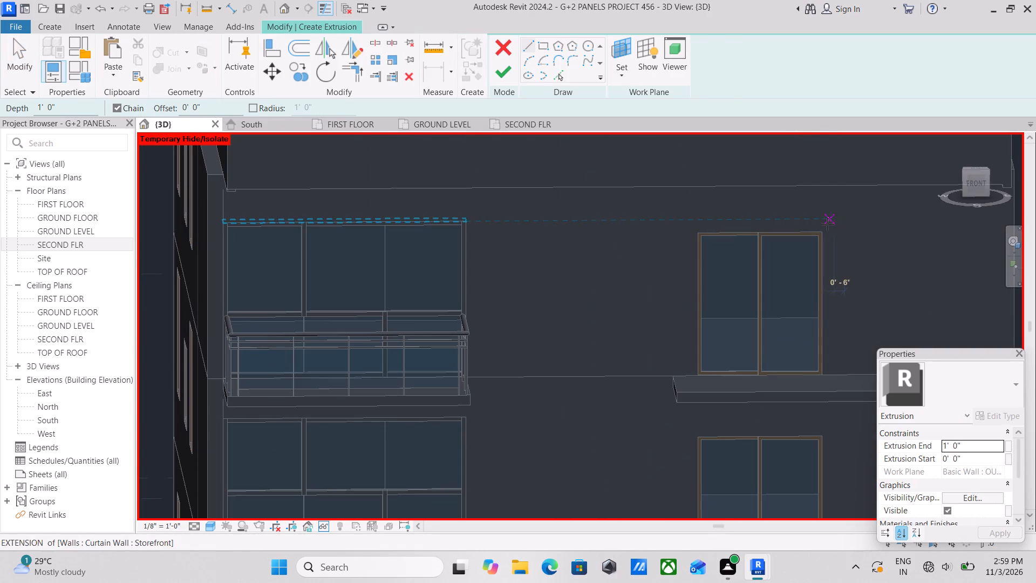
pyautogui.scroll(1, 823, 232)
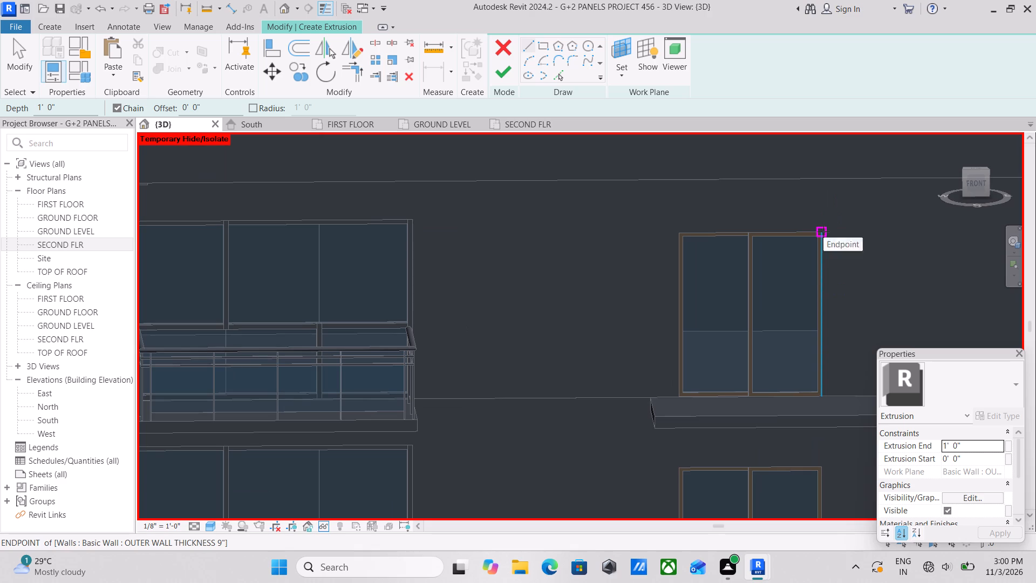
pyautogui.click(824, 231)
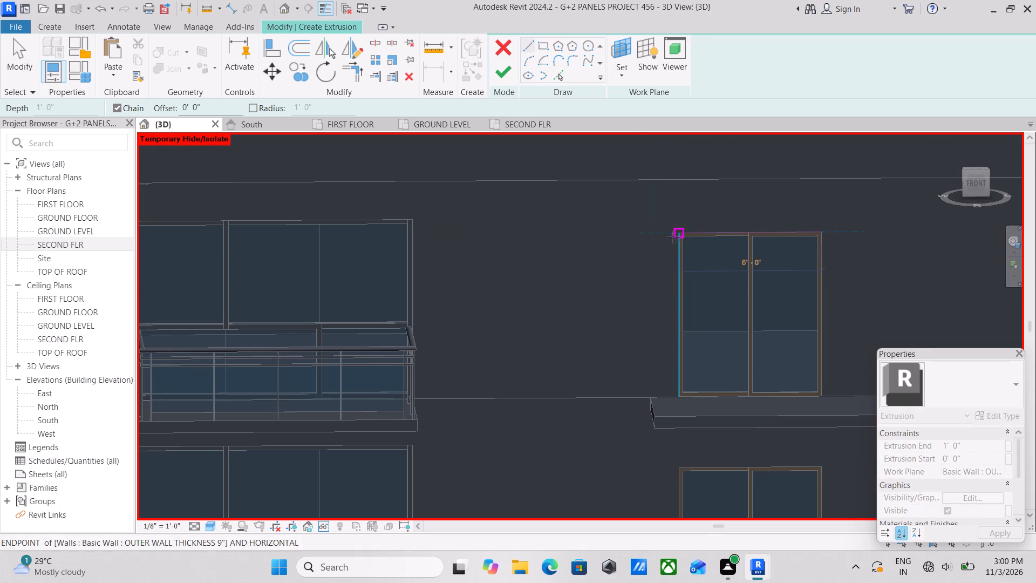
pyautogui.scroll(3, 673, 237)
pyautogui.click(686, 227)
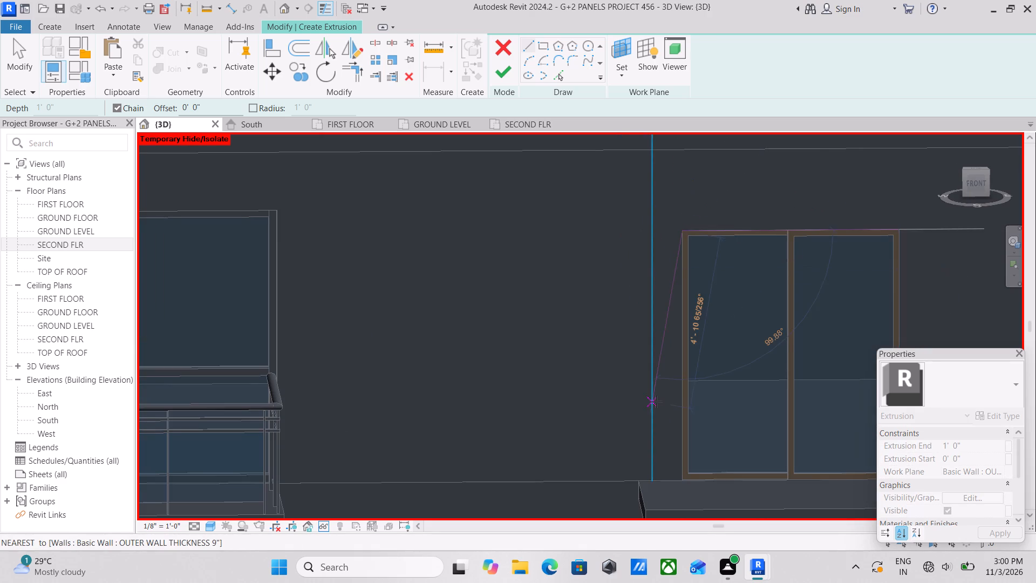
pyautogui.moveTo(660, 385); pyautogui.dragTo(689, 268, button='middle')
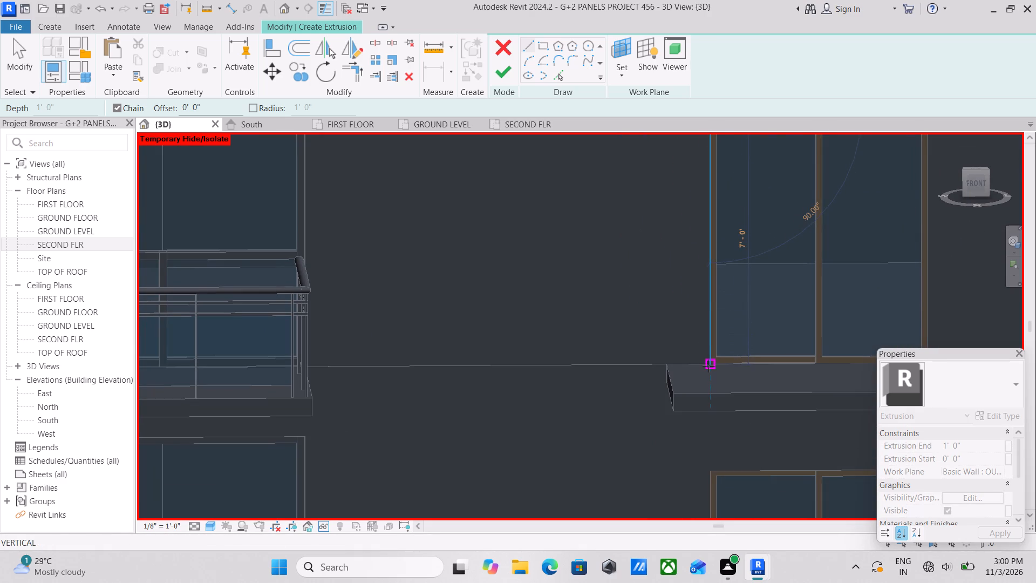
pyautogui.click(708, 365)
pyautogui.click(669, 361)
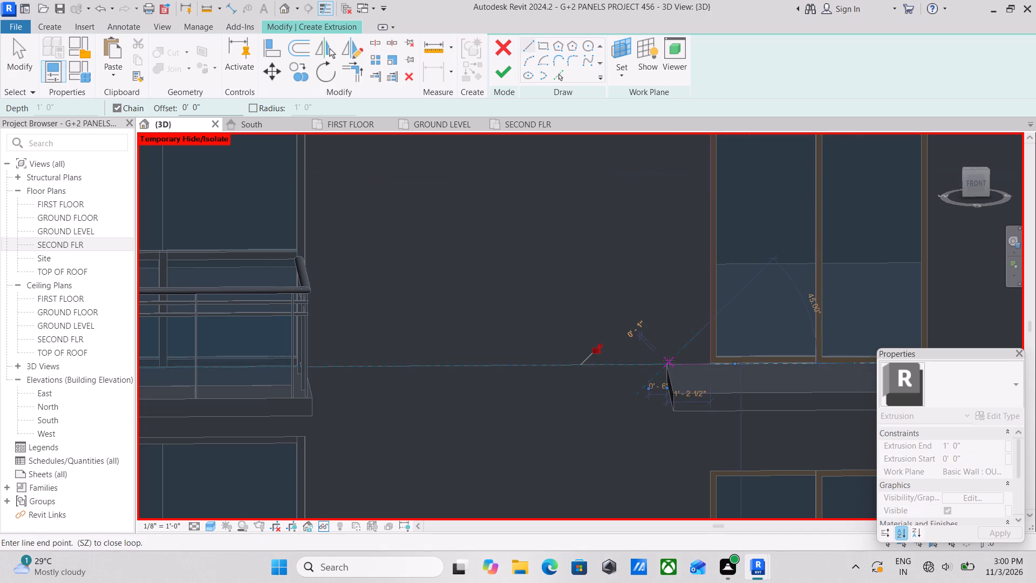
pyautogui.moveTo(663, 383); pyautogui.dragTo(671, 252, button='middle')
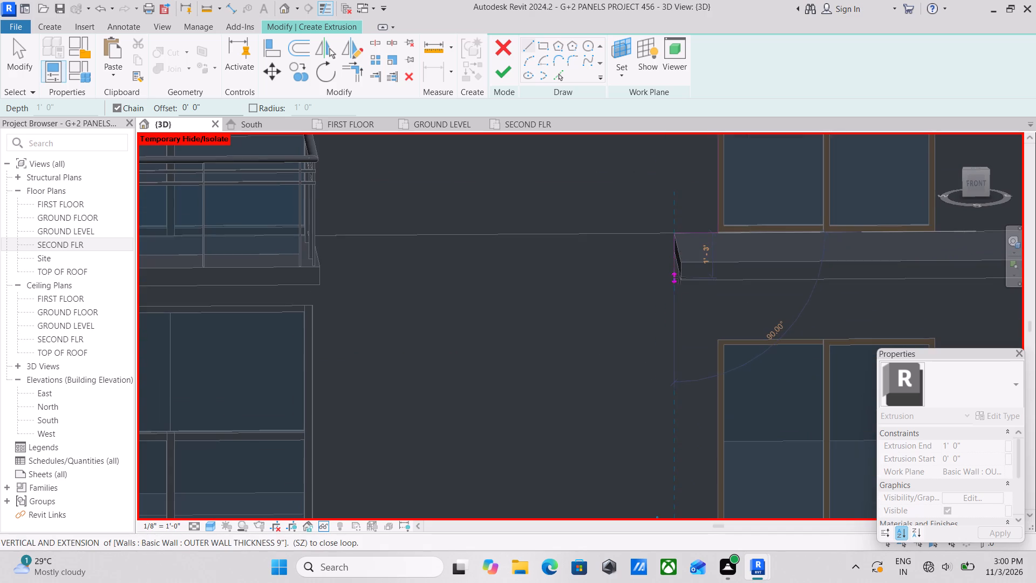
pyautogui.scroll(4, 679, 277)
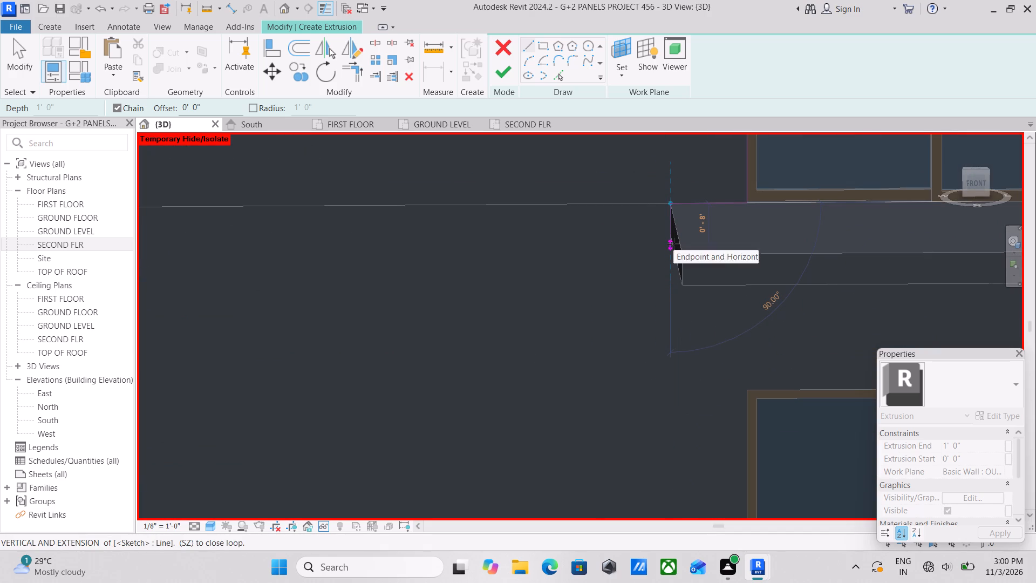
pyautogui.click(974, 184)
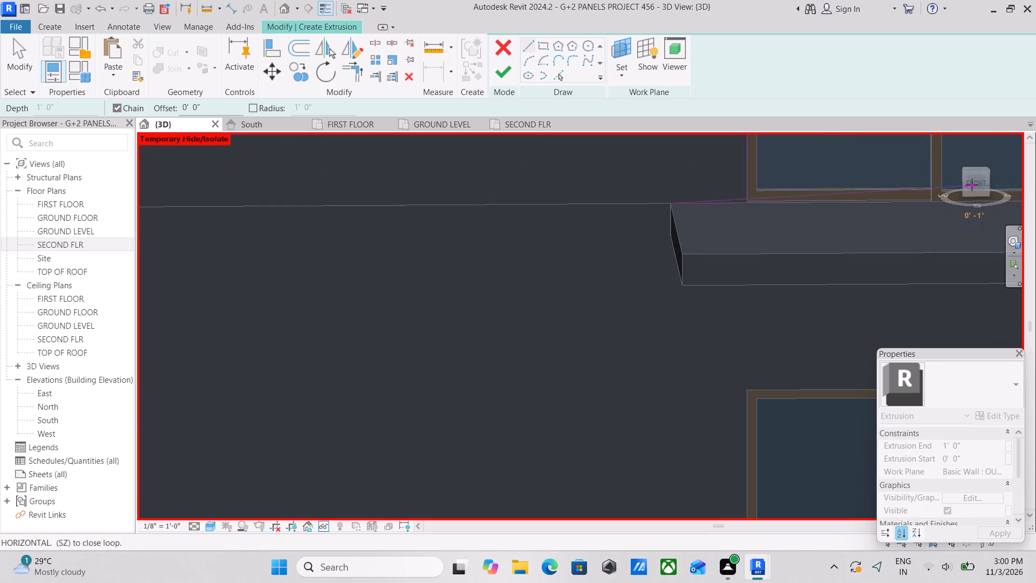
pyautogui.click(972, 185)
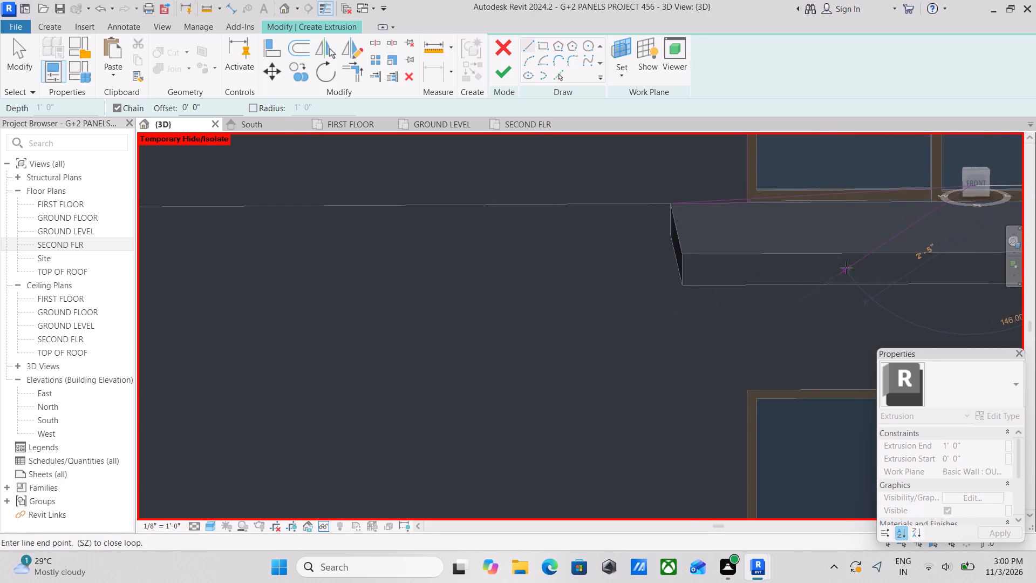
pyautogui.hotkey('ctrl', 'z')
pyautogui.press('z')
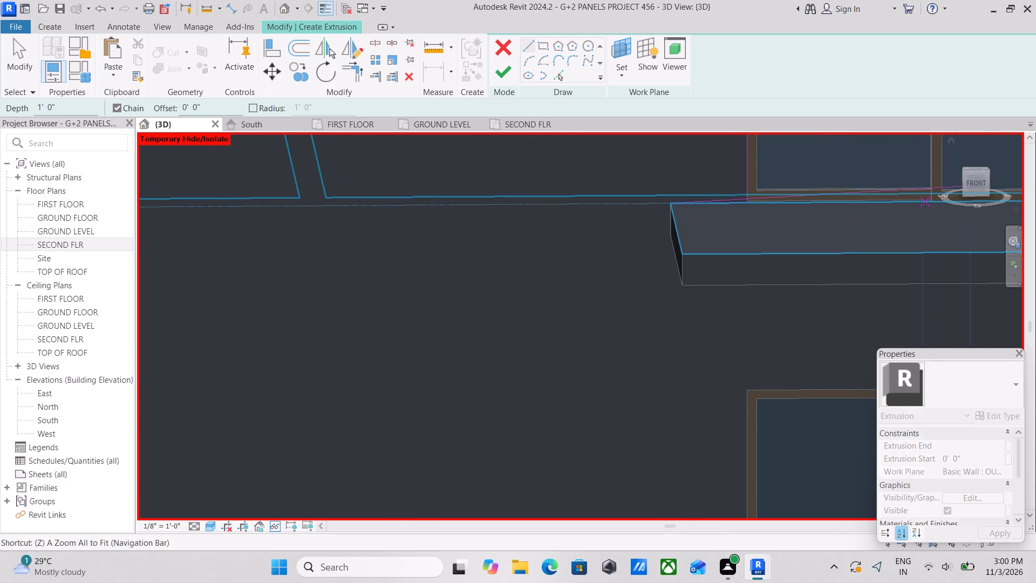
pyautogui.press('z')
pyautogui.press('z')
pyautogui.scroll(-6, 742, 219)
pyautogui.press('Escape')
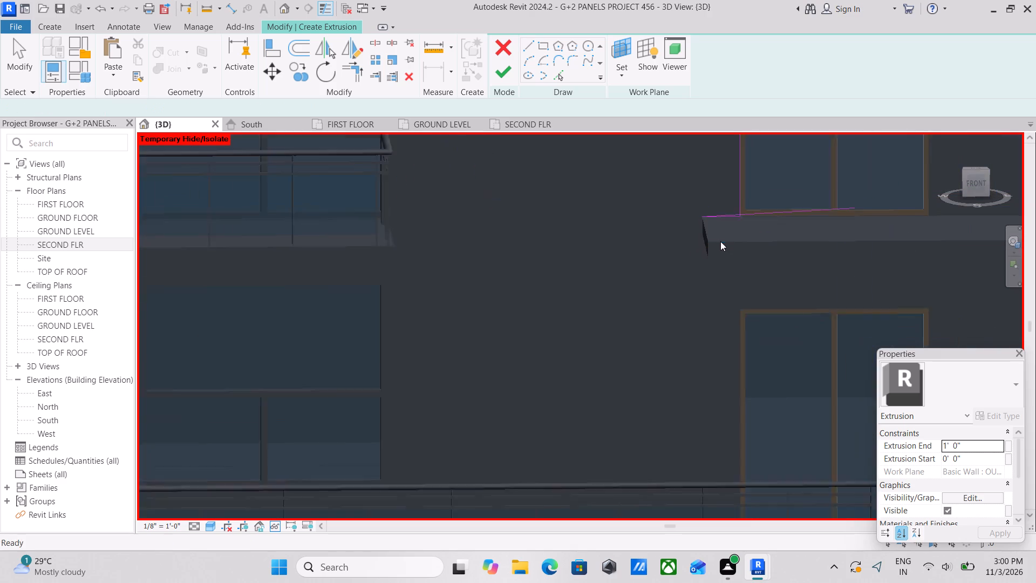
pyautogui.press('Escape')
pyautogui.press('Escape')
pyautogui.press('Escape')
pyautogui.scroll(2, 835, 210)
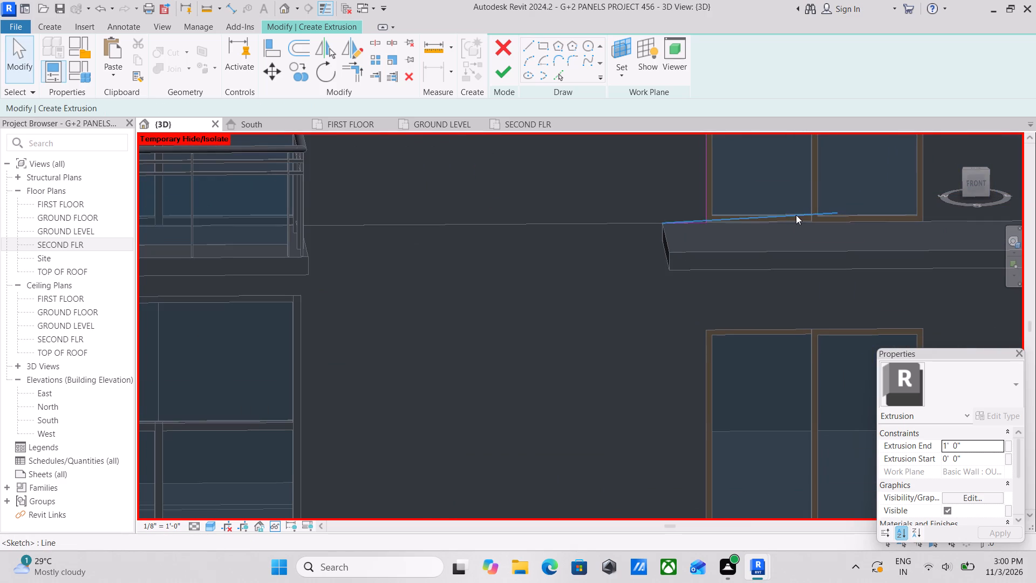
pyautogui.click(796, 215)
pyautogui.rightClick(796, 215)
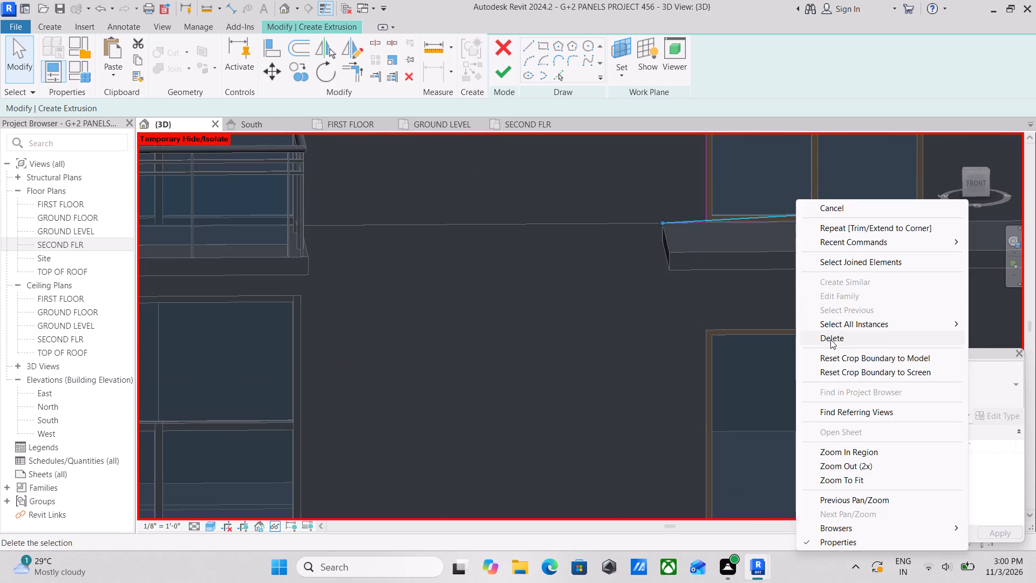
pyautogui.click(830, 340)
# With the Line tool, sketch 0' 6" down the SECOND FLR slab's left edge and 1' 2 1/2" along its underside to the door jamb line.
pyautogui.scroll(-1, 731, 235)
pyautogui.click(969, 181)
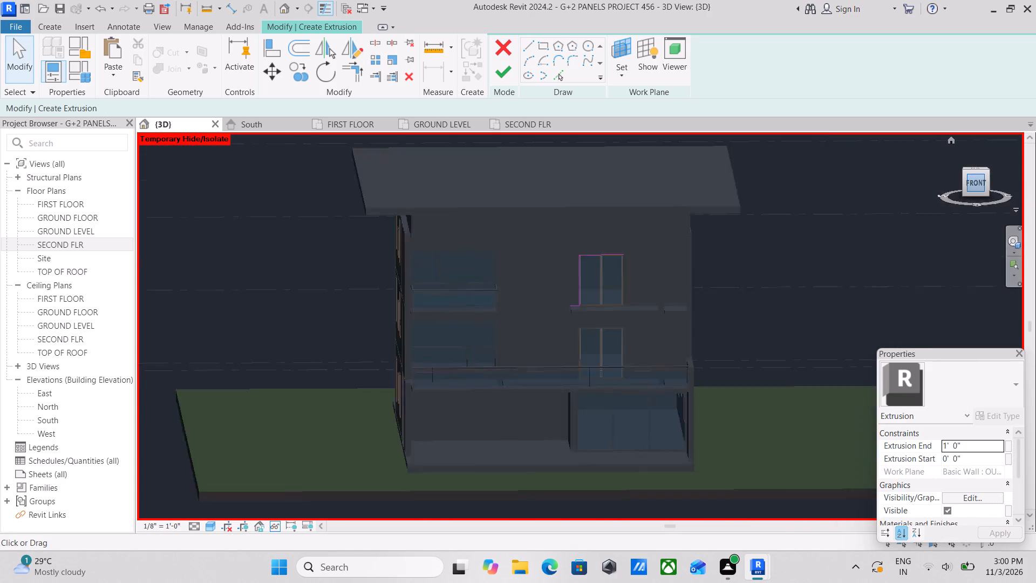
pyautogui.scroll(6, 696, 284)
pyautogui.scroll(4, 426, 295)
pyautogui.scroll(3, 501, 327)
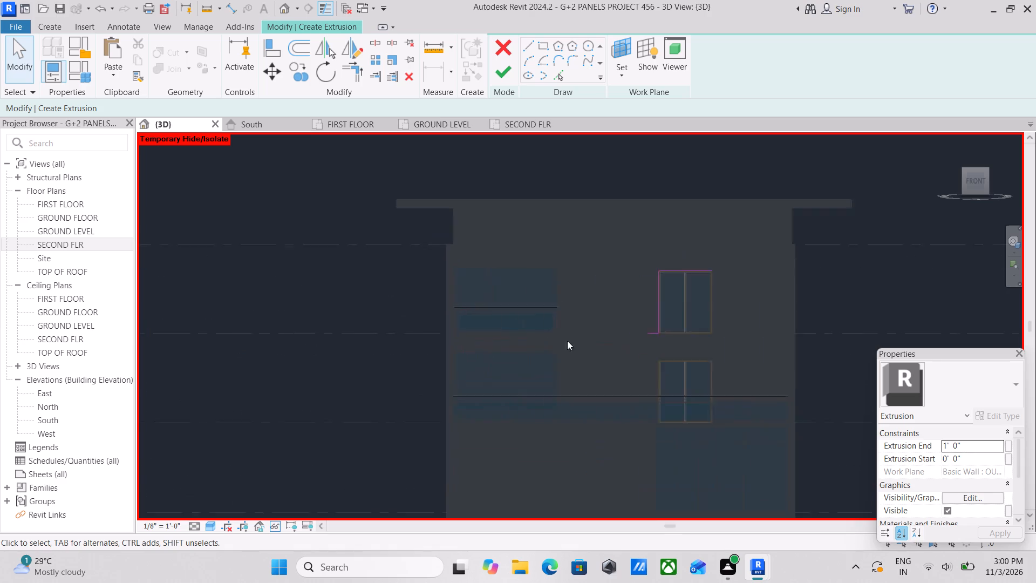
pyautogui.scroll(2, 567, 341)
pyautogui.scroll(4, 725, 348)
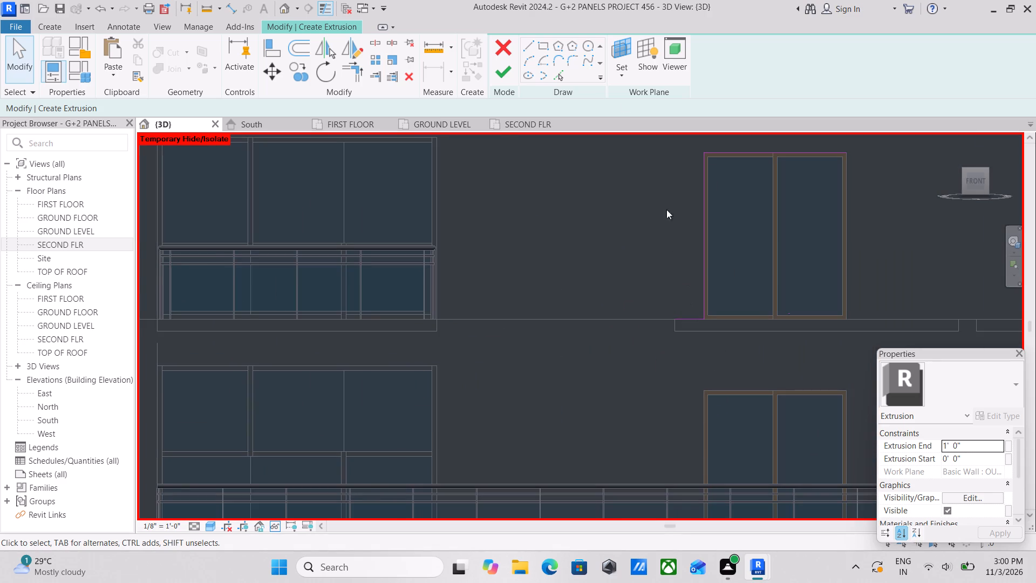
pyautogui.click(535, 49)
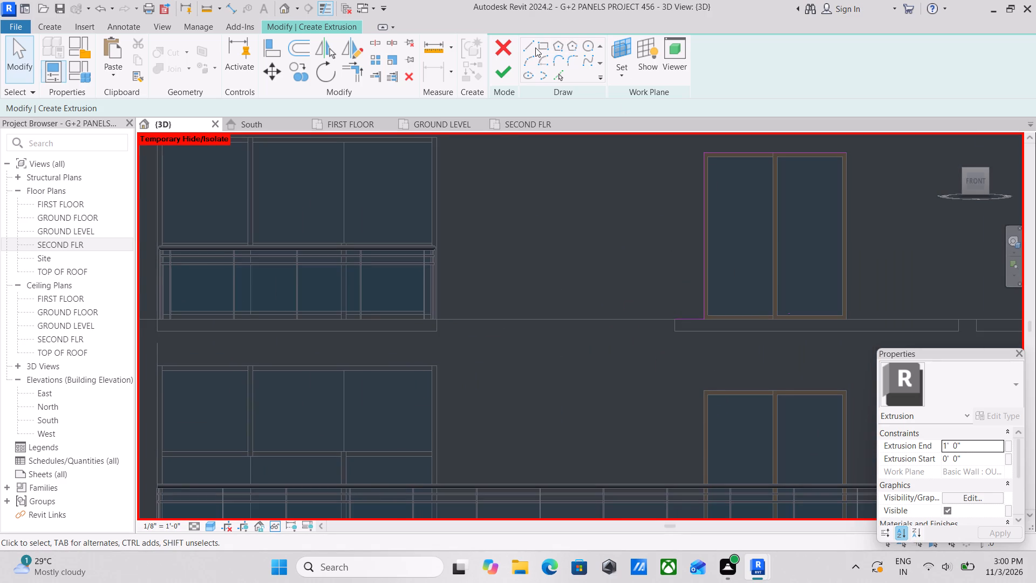
pyautogui.click(530, 46)
pyautogui.scroll(3, 696, 329)
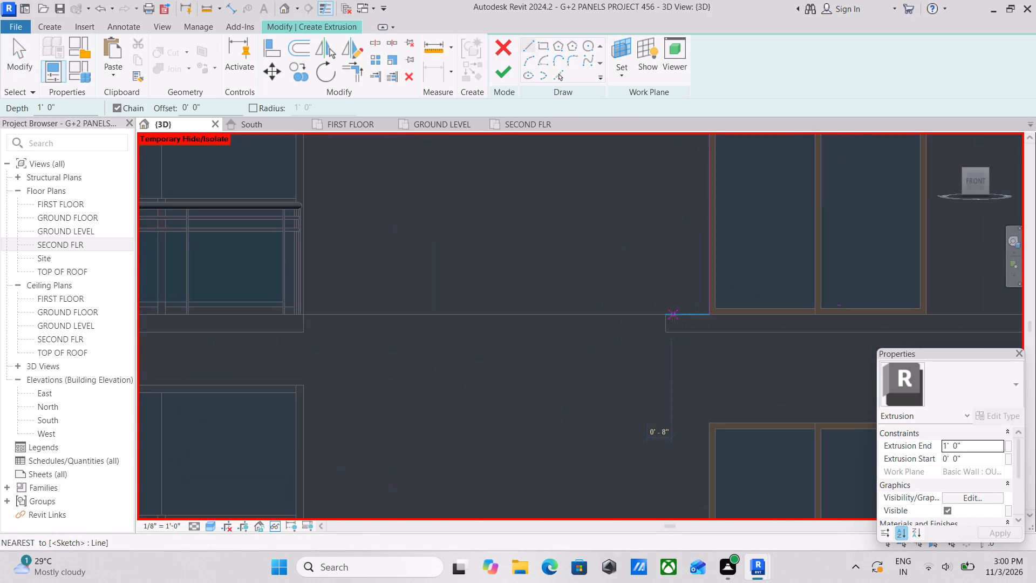
pyautogui.click(669, 315)
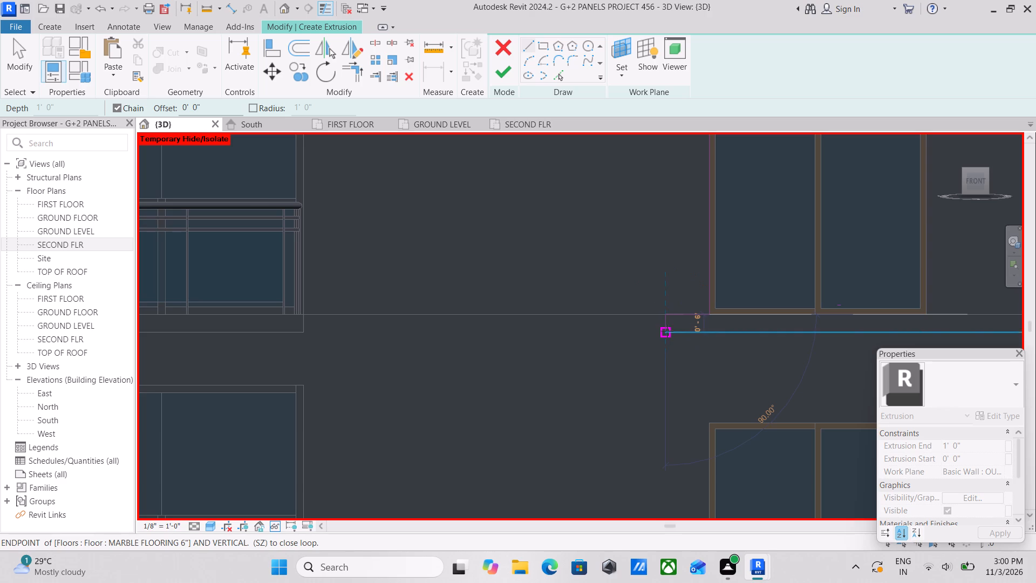
pyautogui.click(667, 331)
pyautogui.scroll(-1, 702, 335)
pyautogui.moveTo(702, 335); pyautogui.dragTo(728, 295, button='middle')
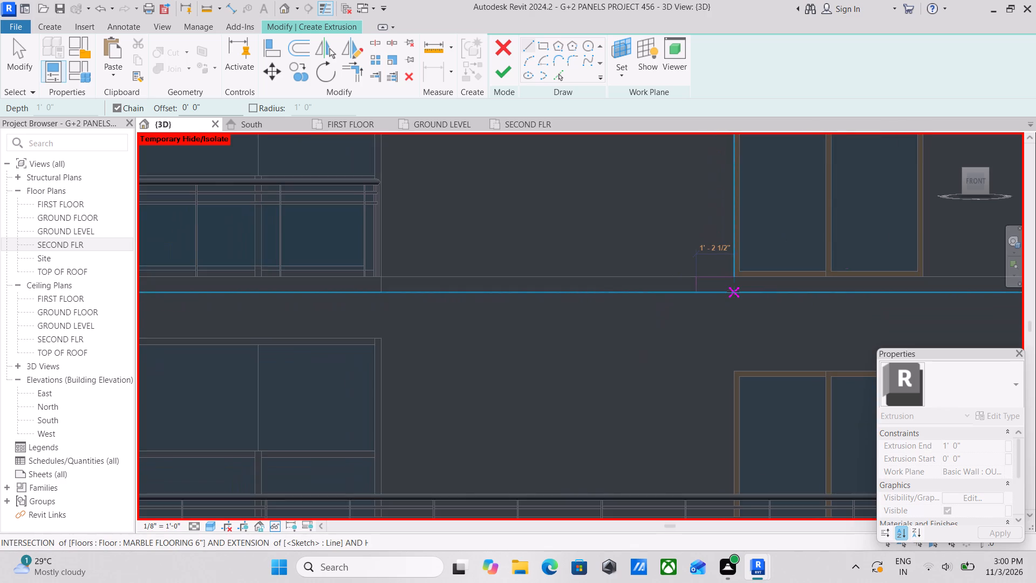
pyautogui.scroll(-4, 733, 291)
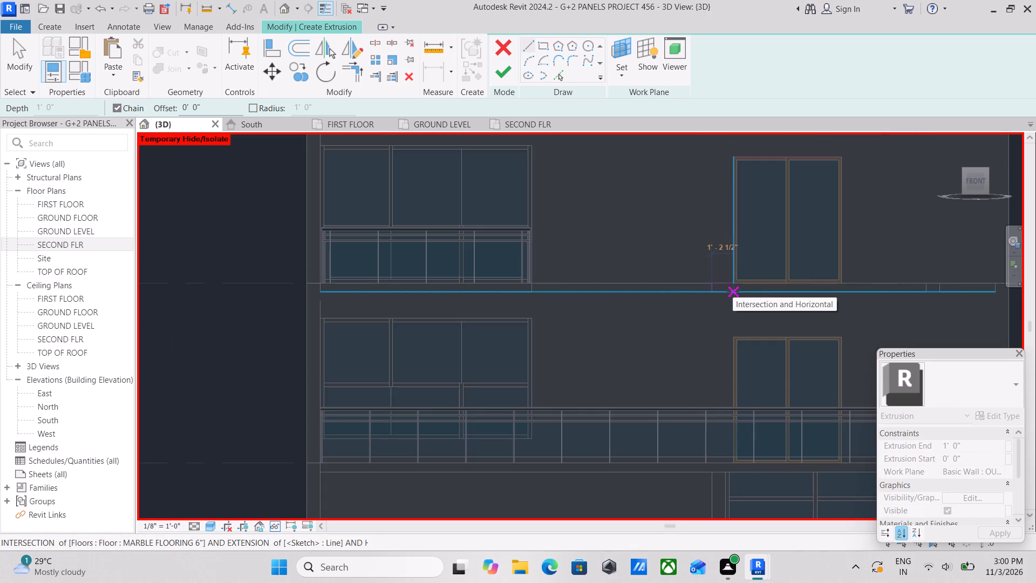
pyautogui.scroll(5, 733, 291)
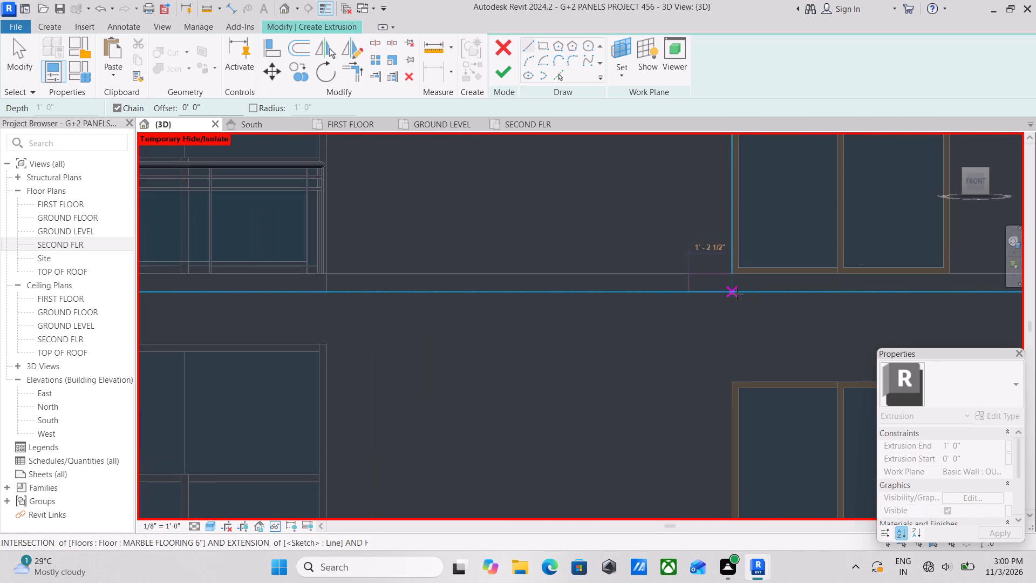
pyautogui.click(736, 294)
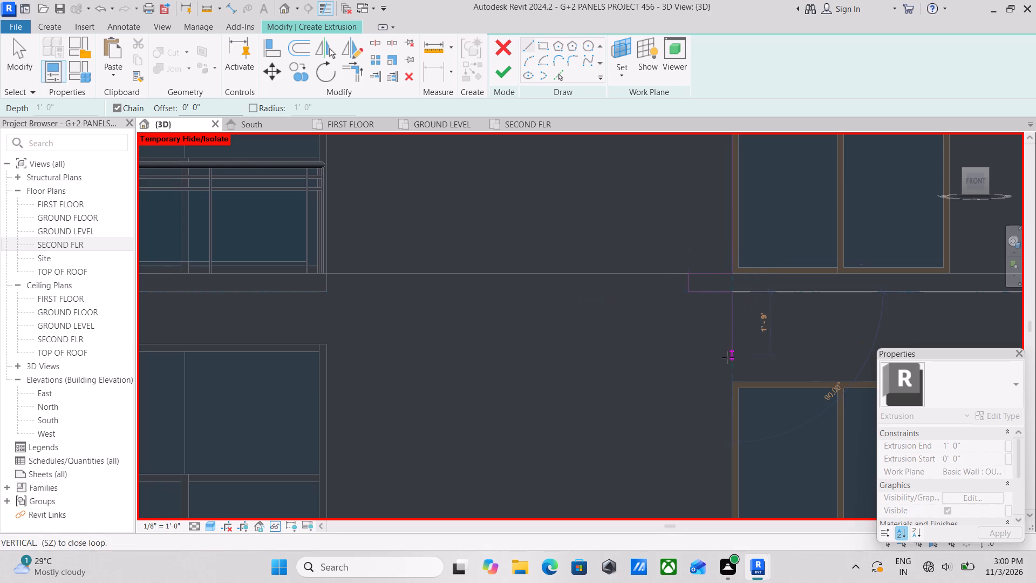
# Continue the outline 9' 6" down to the lower door's bottom-left corner, about 9' 6 1/2" left along the railing base, and 19' 0" straight up.
pyautogui.scroll(-1, 730, 413)
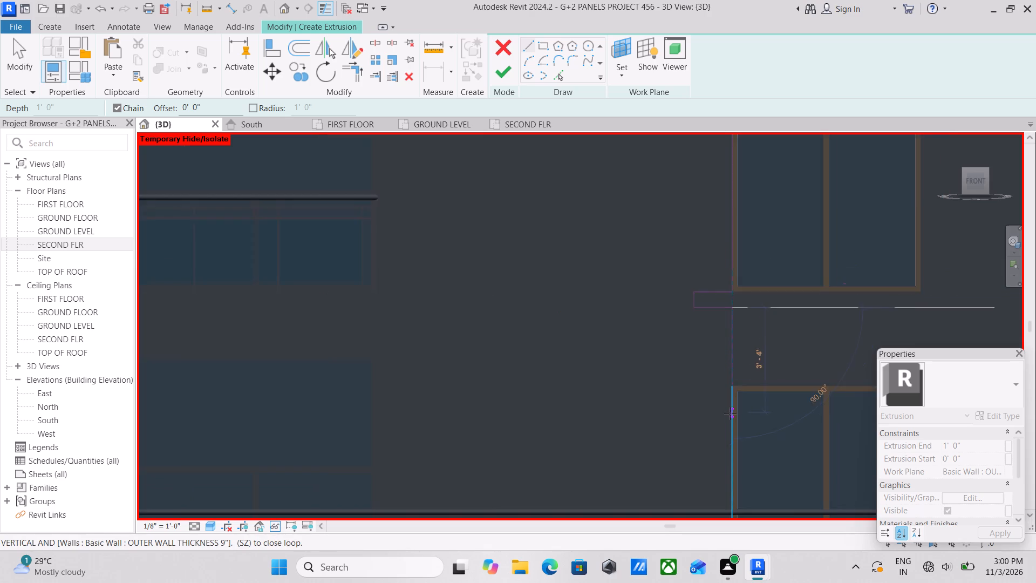
pyautogui.moveTo(730, 412); pyautogui.dragTo(749, 284, button='middle')
pyautogui.scroll(-3, 747, 369)
pyautogui.moveTo(745, 378); pyautogui.dragTo(750, 329, button='middle')
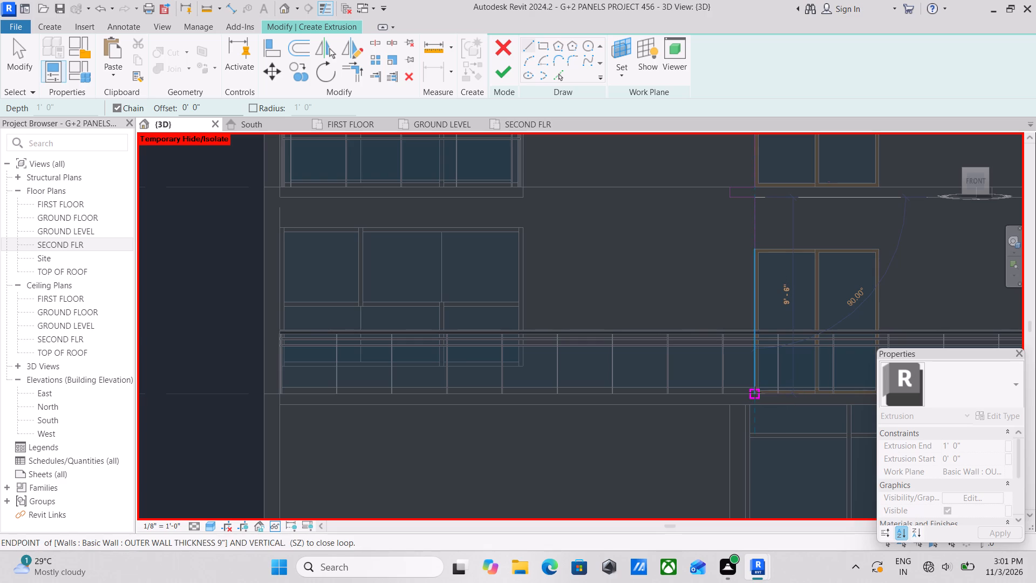
pyautogui.click(755, 392)
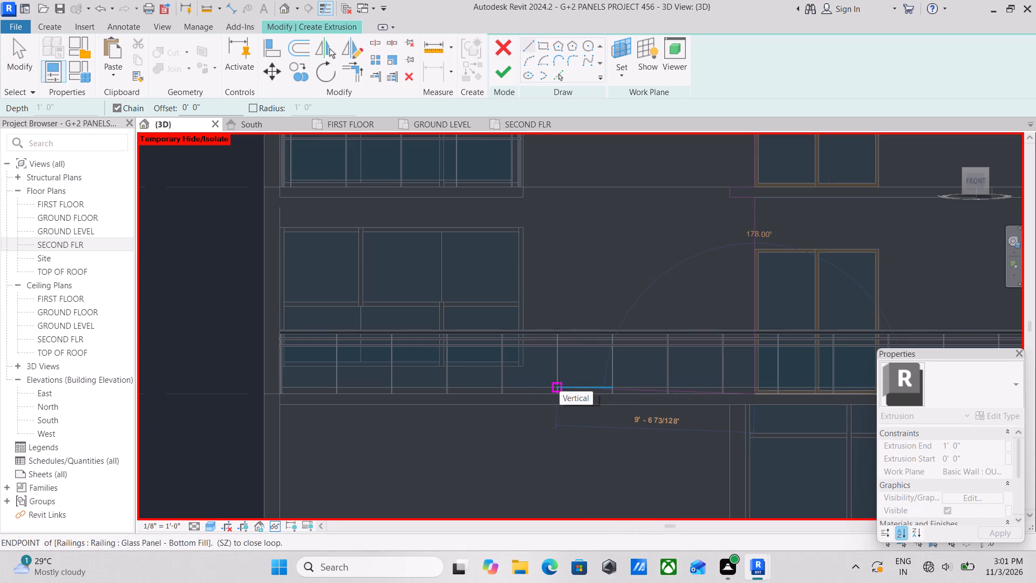
pyautogui.click(560, 385)
pyautogui.moveTo(574, 258); pyautogui.dragTo(537, 487, button='middle')
pyautogui.scroll(1, 537, 486)
pyautogui.scroll(-1, 548, 283)
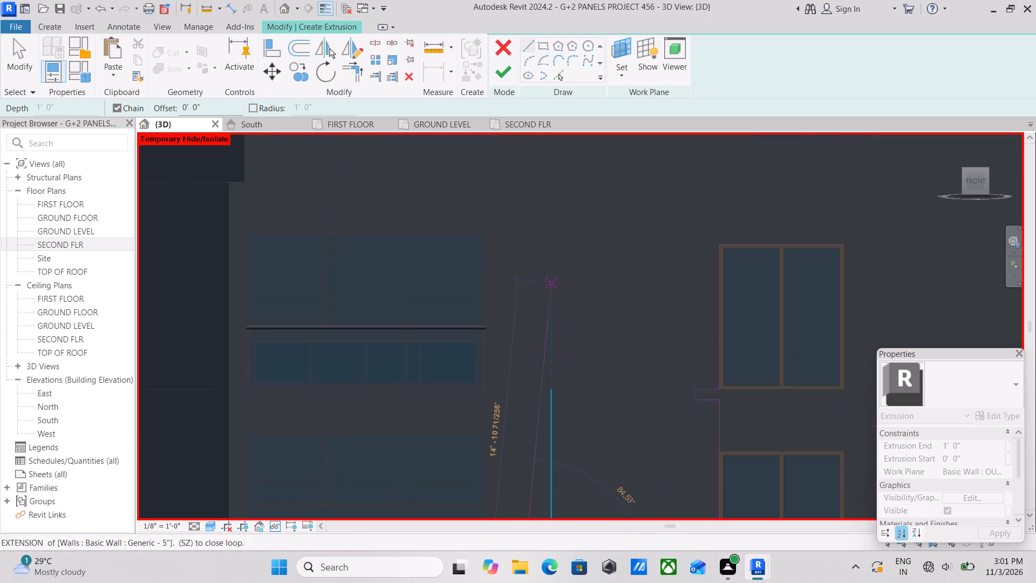
pyautogui.moveTo(548, 283); pyautogui.dragTo(504, 316, button='middle')
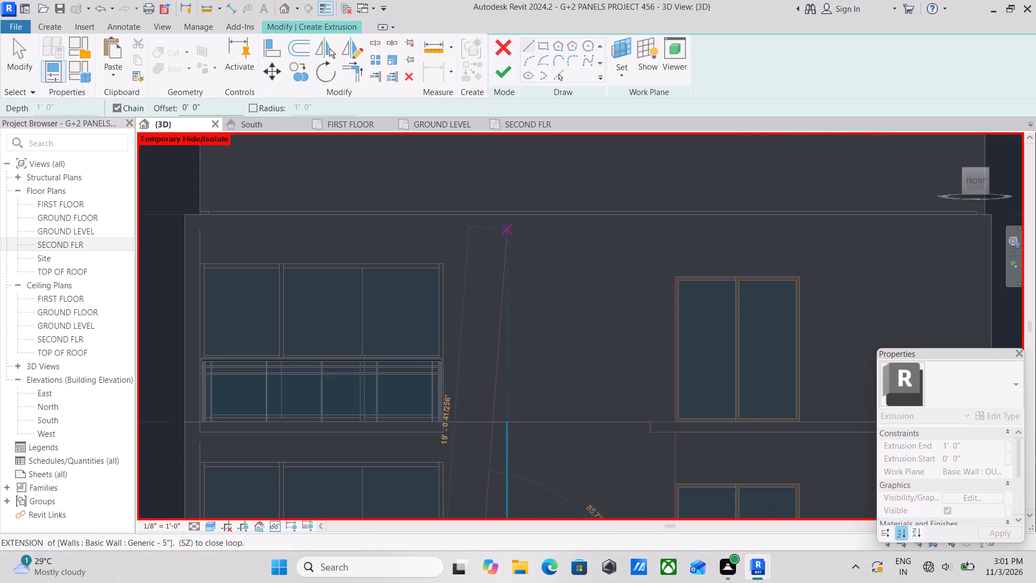
pyautogui.click(476, 225)
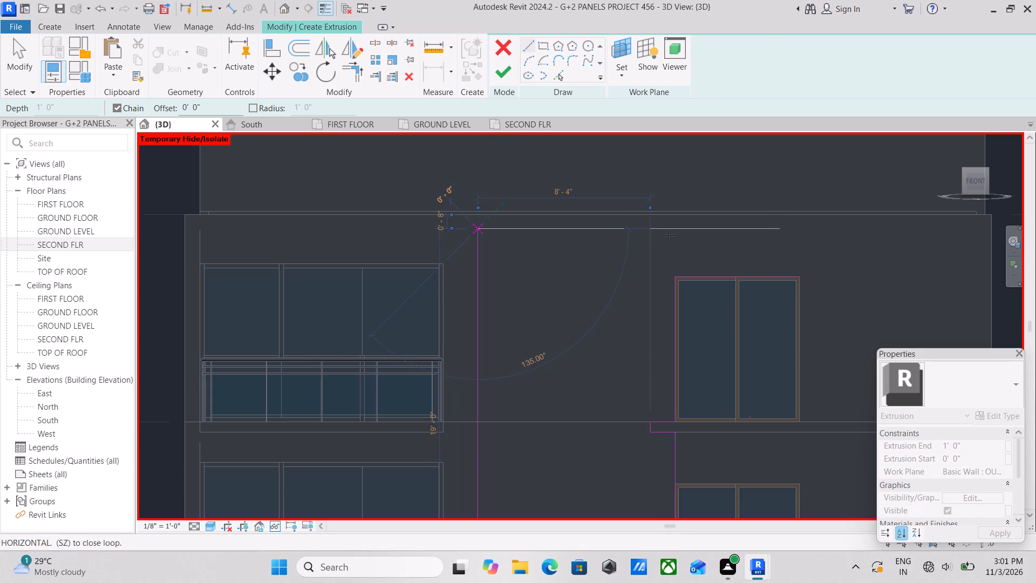
# Run the outline 18' 0" across above the SECOND FLR door, drop to head level, and return 2' 5 1/2" to the door head's right corner.
pyautogui.moveTo(664, 232); pyautogui.dragTo(519, 227, button='middle')
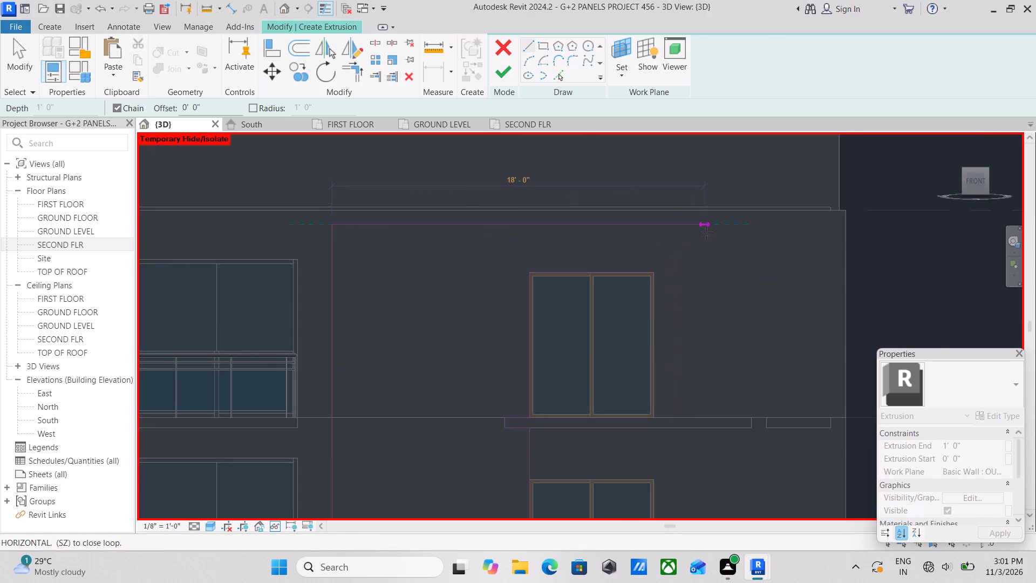
pyautogui.scroll(3, 715, 229)
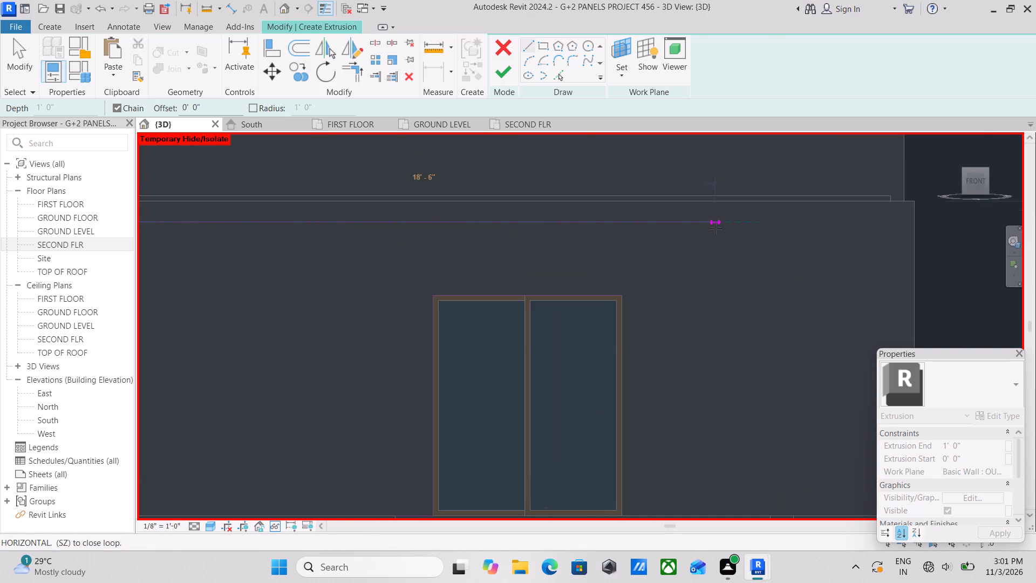
pyautogui.scroll(-1, 715, 228)
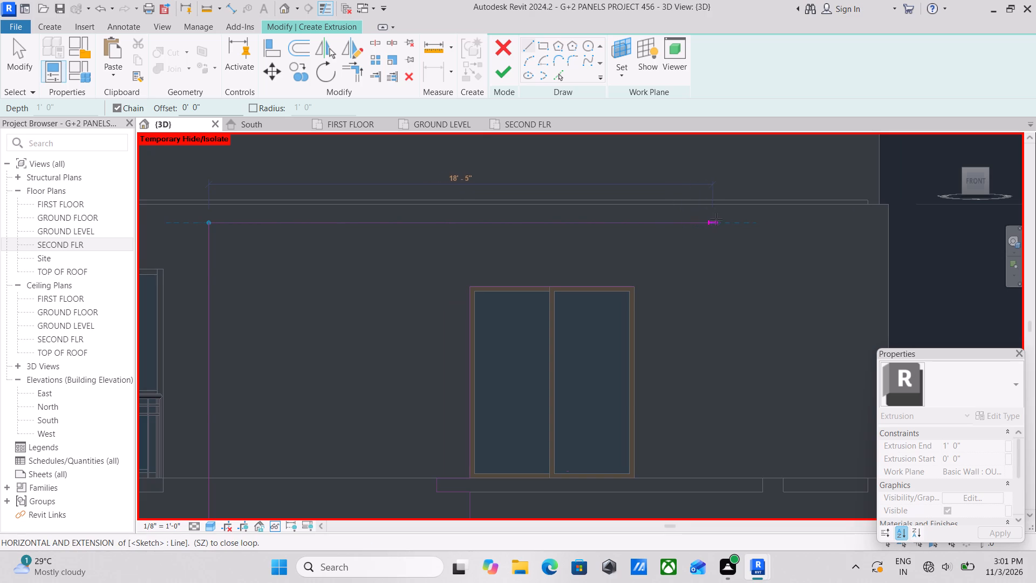
pyautogui.scroll(-2, 716, 219)
pyautogui.click(709, 218)
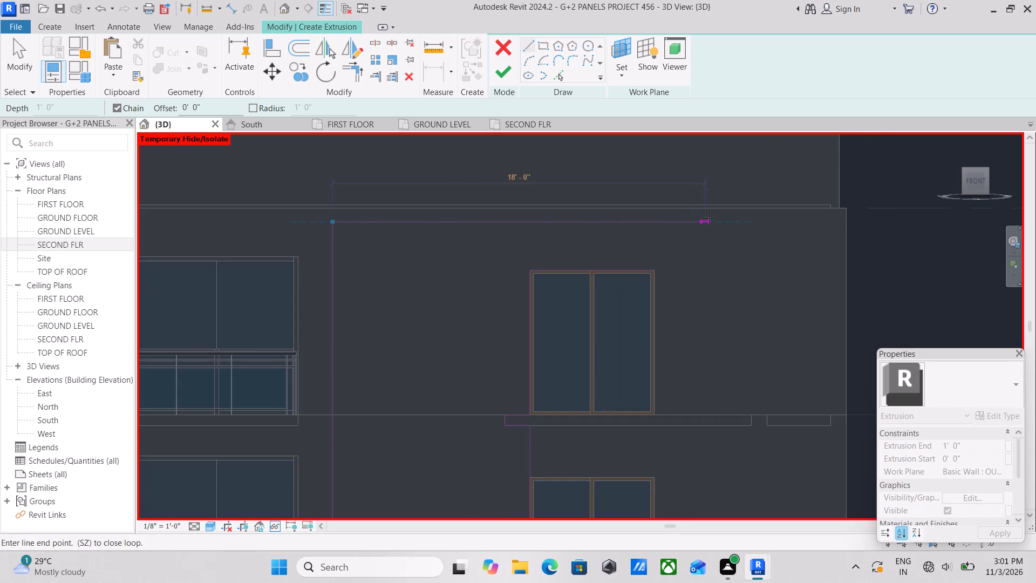
pyautogui.click(706, 273)
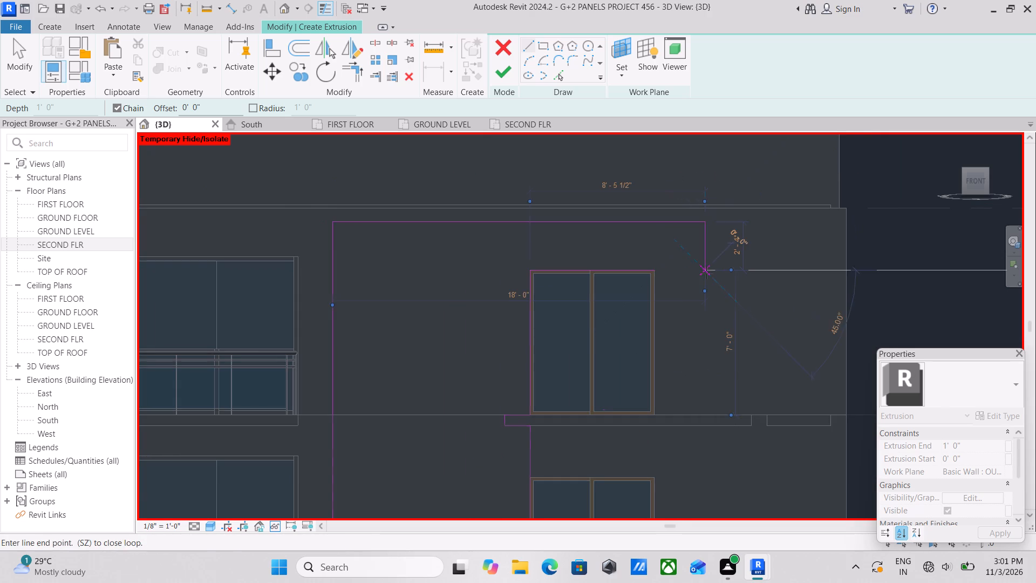
pyautogui.click(653, 268)
pyautogui.press('Escape')
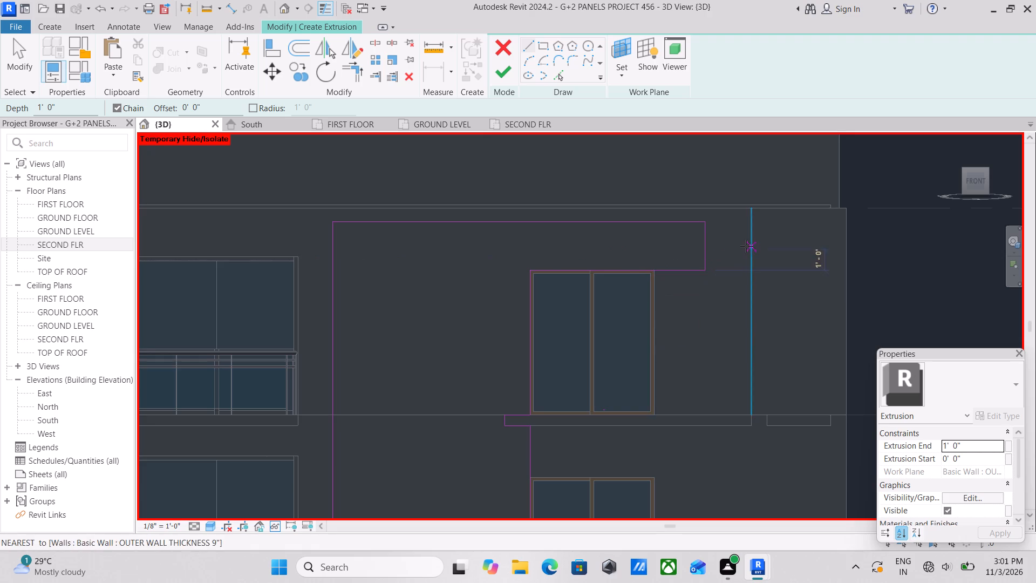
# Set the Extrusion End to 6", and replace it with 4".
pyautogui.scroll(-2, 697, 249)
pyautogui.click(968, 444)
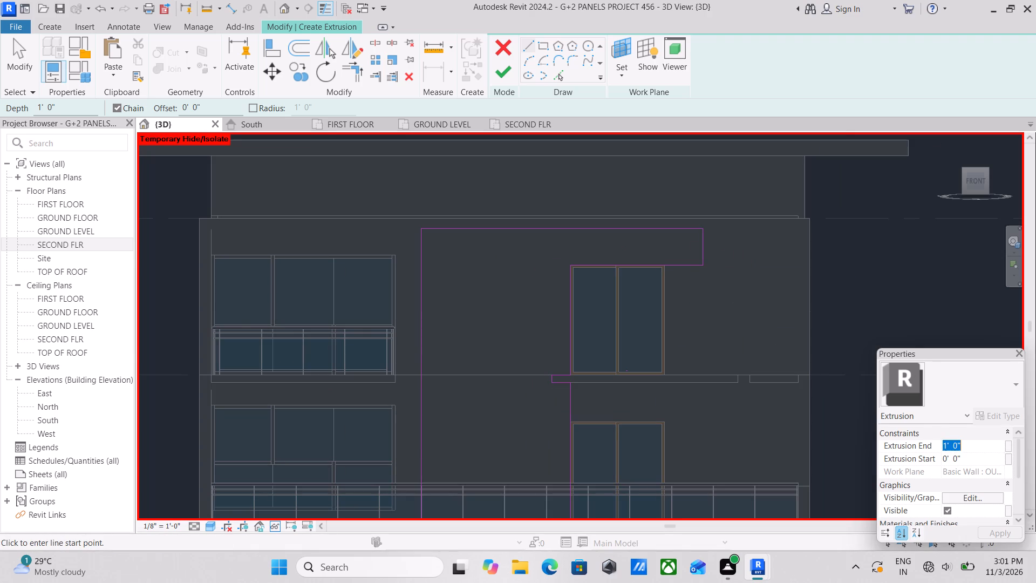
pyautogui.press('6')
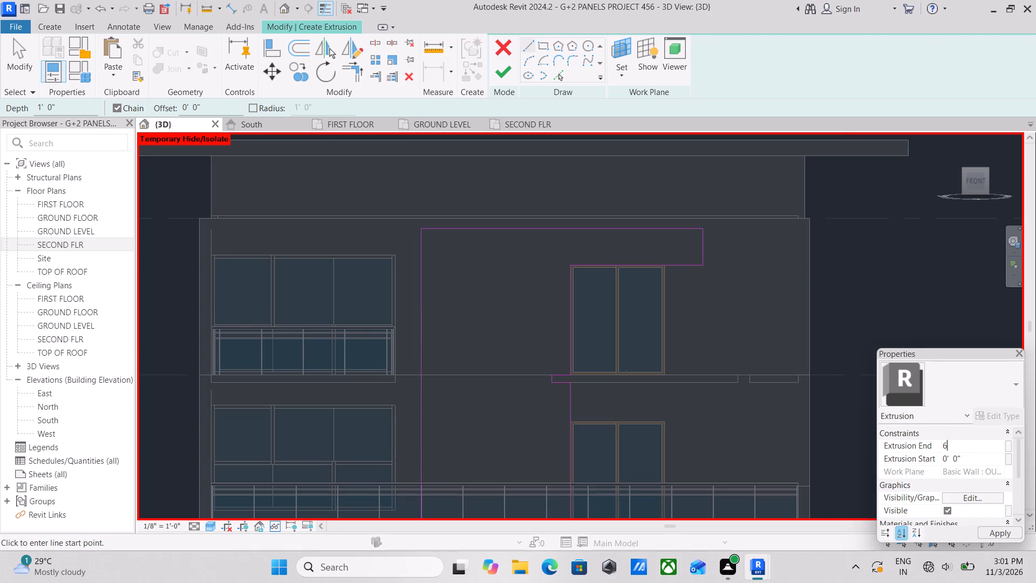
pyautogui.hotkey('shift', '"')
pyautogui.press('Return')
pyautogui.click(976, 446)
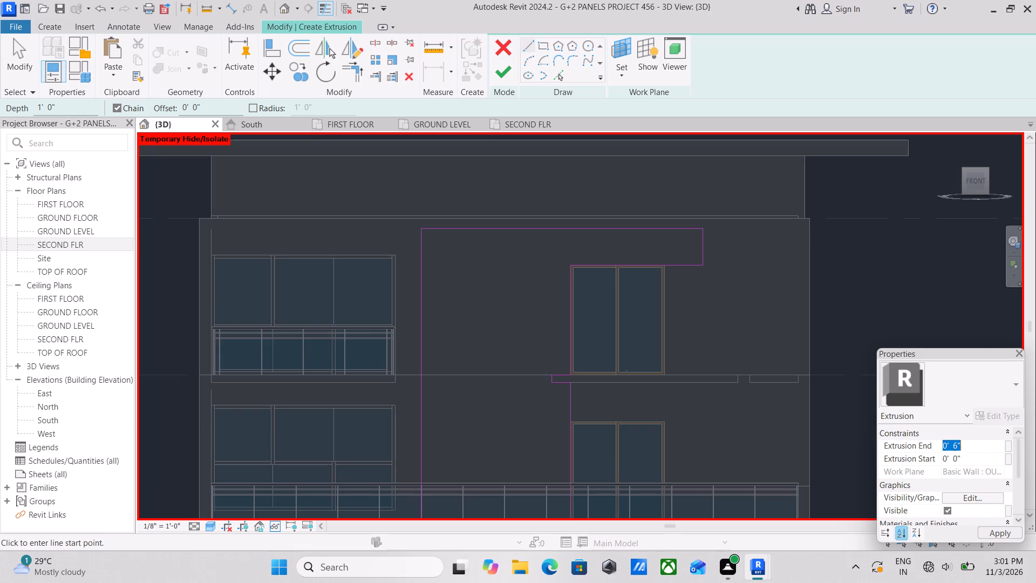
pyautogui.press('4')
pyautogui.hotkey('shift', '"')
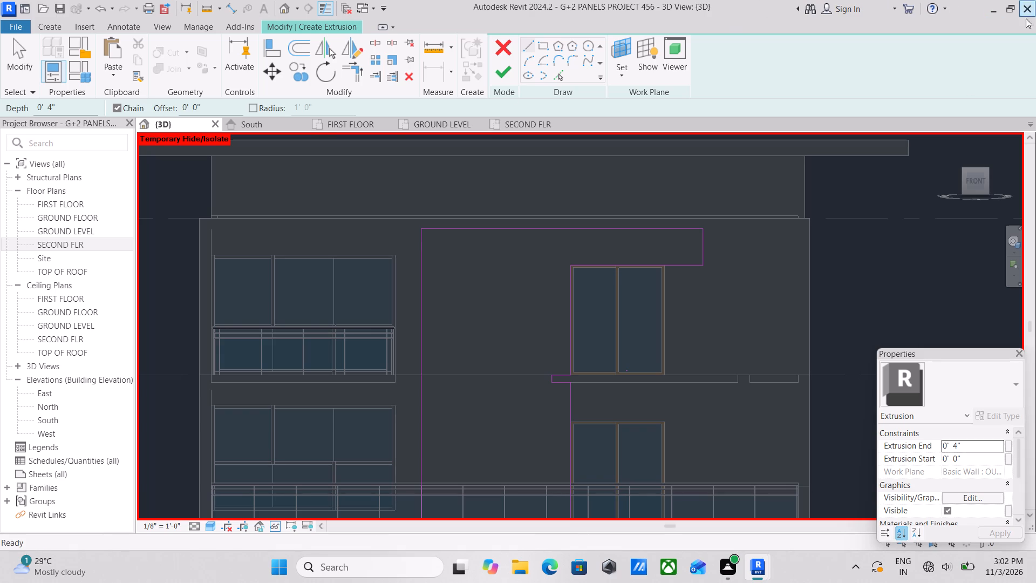
# Set the Extrusion End to 2".
pyautogui.click(979, 448)
pyautogui.press('2')
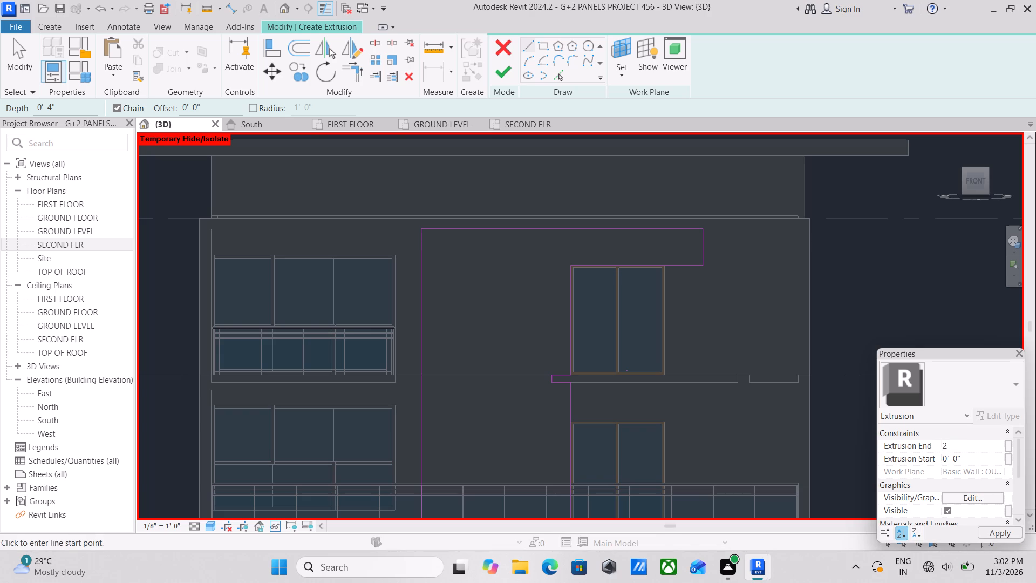
pyautogui.hotkey('shift', '"')
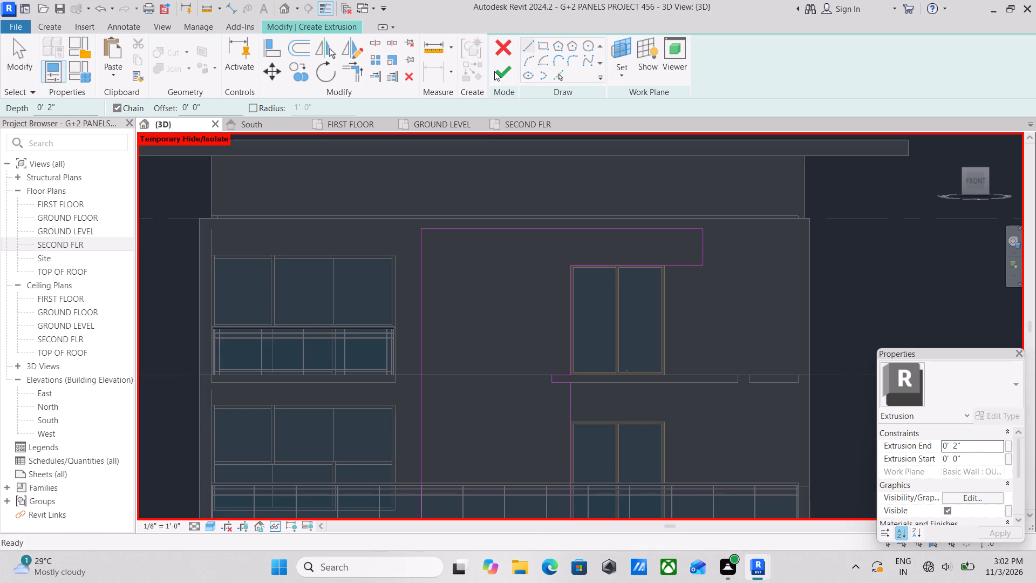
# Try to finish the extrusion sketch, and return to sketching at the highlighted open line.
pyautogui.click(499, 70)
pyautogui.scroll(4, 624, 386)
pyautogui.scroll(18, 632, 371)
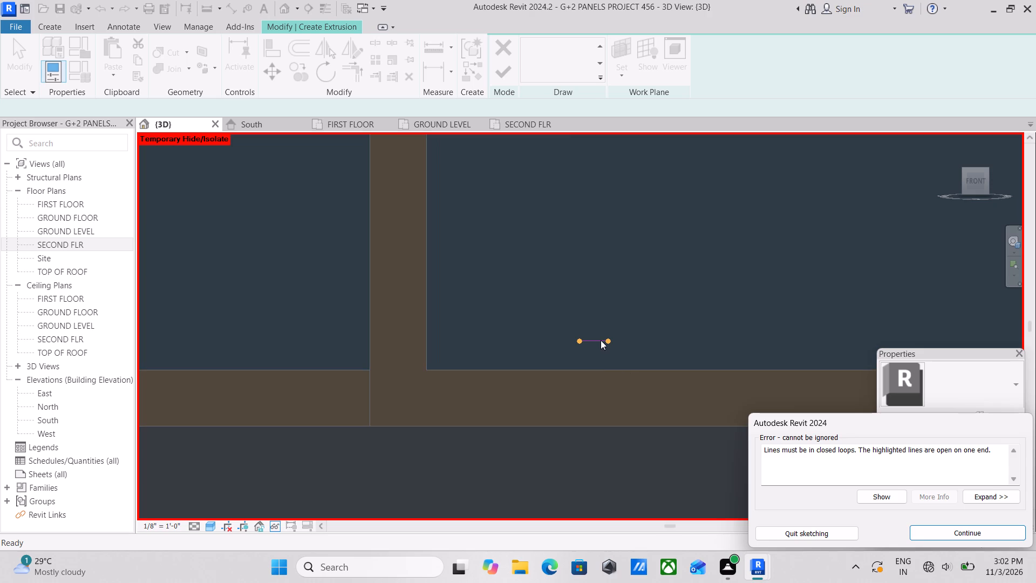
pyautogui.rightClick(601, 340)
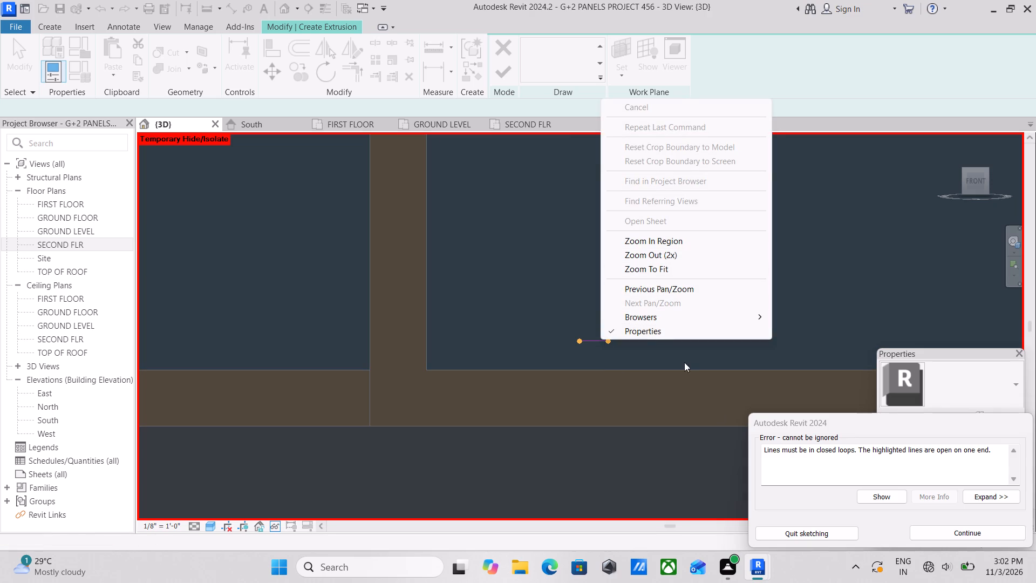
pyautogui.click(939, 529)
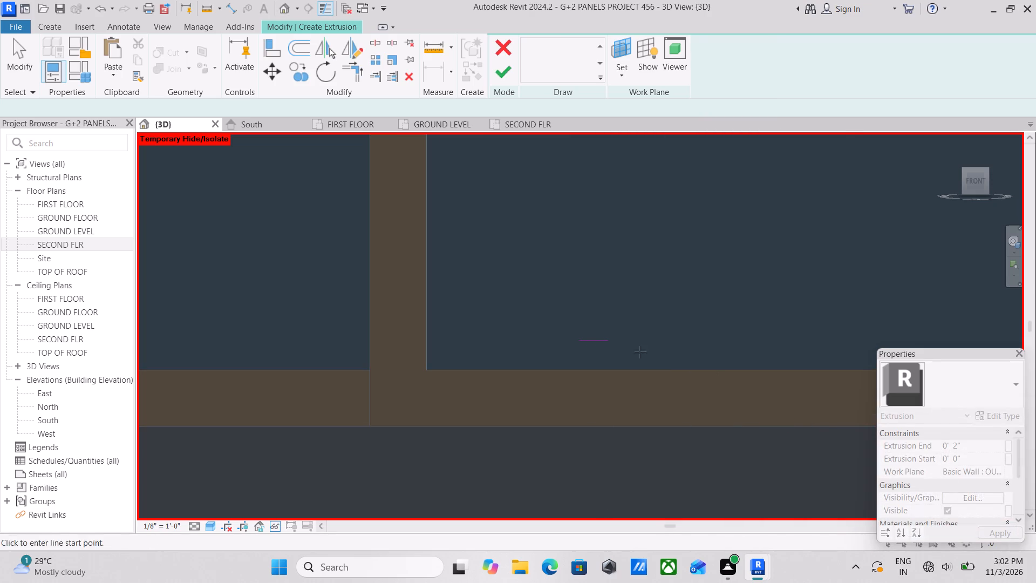
# Delete the short stray sketch line just above the slab edge from the extrusion sketch.
pyautogui.press('Escape')
pyautogui.click(598, 343)
pyautogui.rightClick(598, 342)
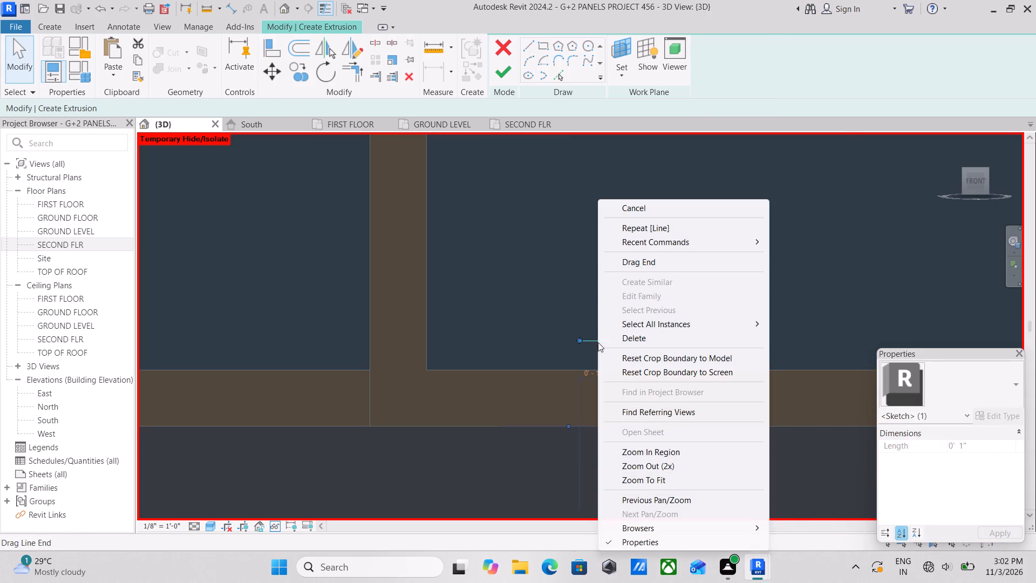
pyautogui.click(638, 342)
# Finish the extrusion sketch and complete the in-place Generic Models element.
pyautogui.scroll(-3, 647, 341)
pyautogui.scroll(-1, 1034, 536)
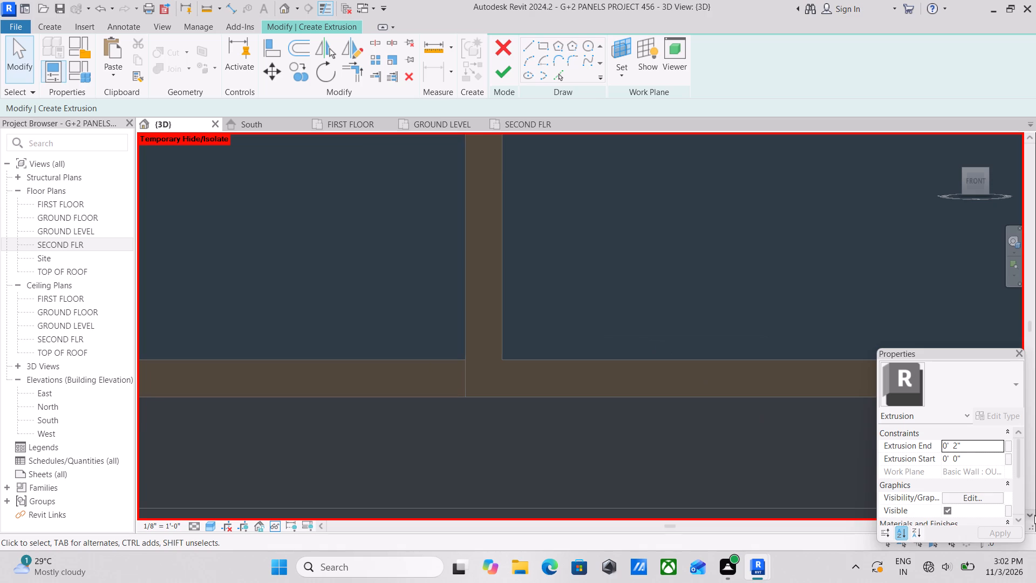
pyautogui.scroll(-1, 1034, 515)
pyautogui.scroll(-3, 962, 505)
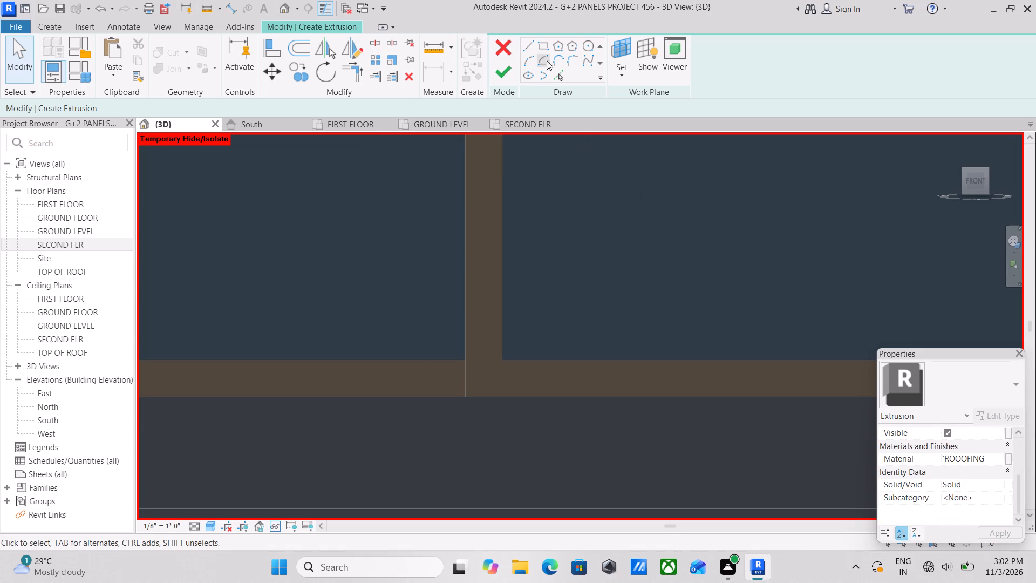
pyautogui.click(513, 69)
pyautogui.scroll(-12, 574, 317)
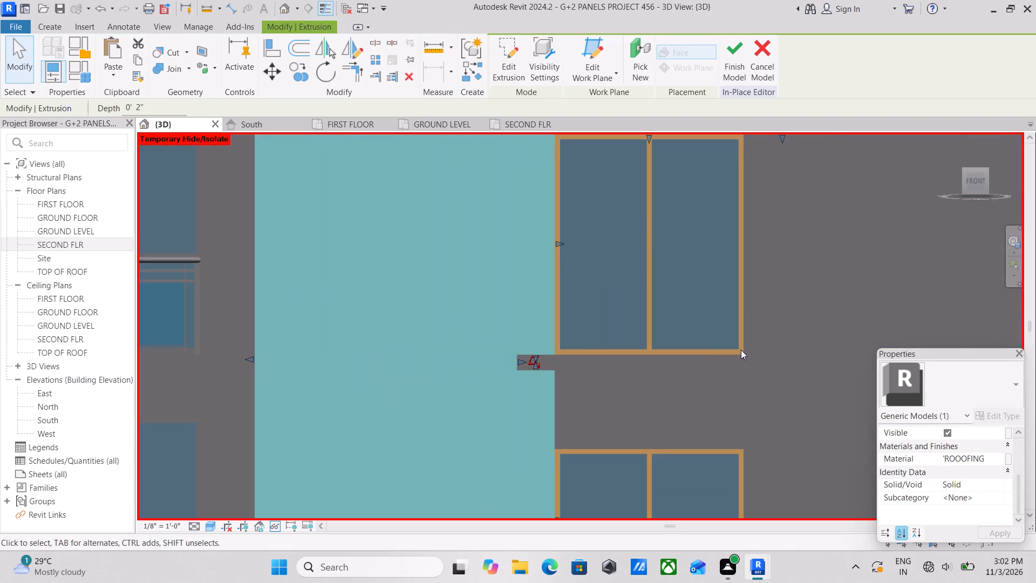
pyautogui.scroll(-7, 741, 350)
pyautogui.middleClick(748, 350)
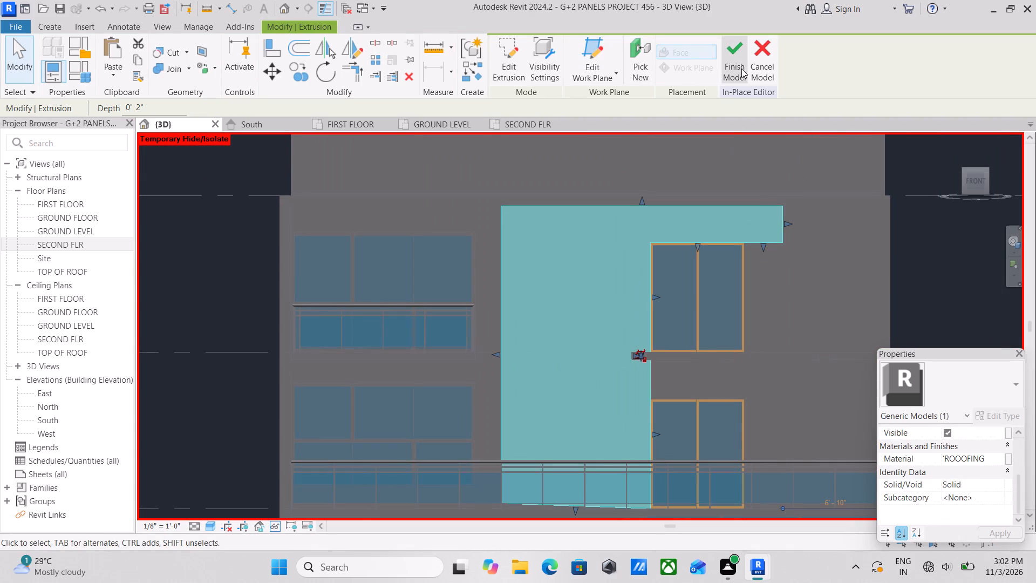
pyautogui.click(732, 52)
# Reset the temporary hide so all elements of the 3D view are shown.
pyautogui.scroll(-4, 736, 335)
pyautogui.moveTo(723, 351); pyautogui.dragTo(717, 412, button='middle')
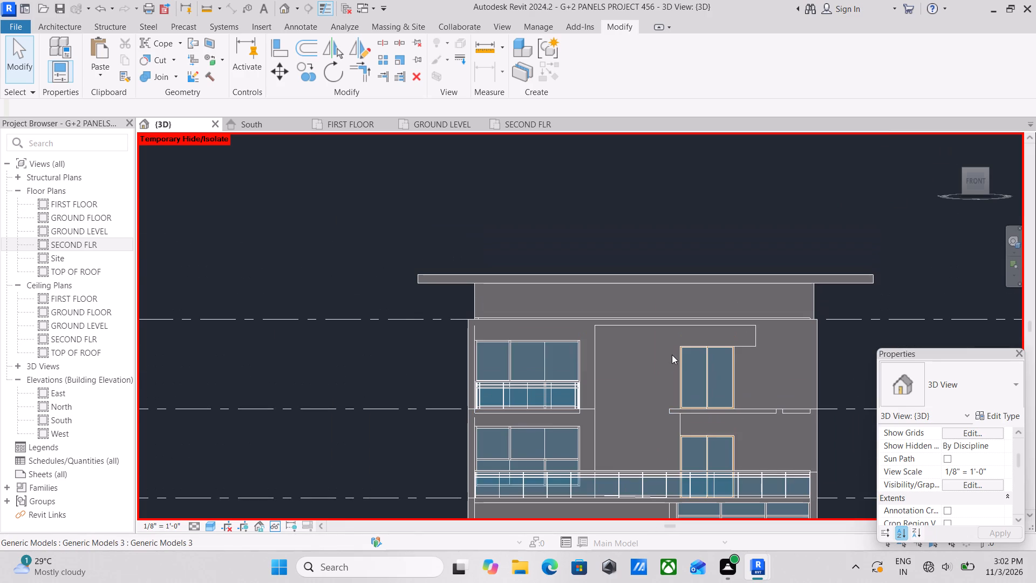
pyautogui.write('HR')
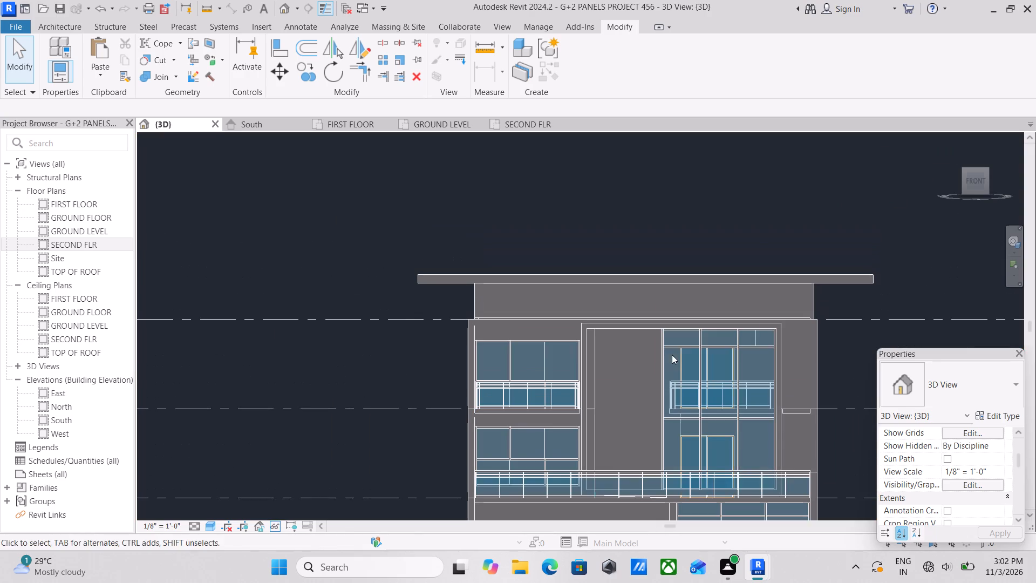
# Examine the new wall extrusion behind the storefront curtain wall and how it sits within the projecting frame.
pyautogui.scroll(-2, 684, 367)
pyautogui.keyDown('shift'); pyautogui.moveTo(683, 380); pyautogui.dragTo(745, 447, button='middle'); pyautogui.keyUp('shift')
pyautogui.scroll(2, 753, 437)
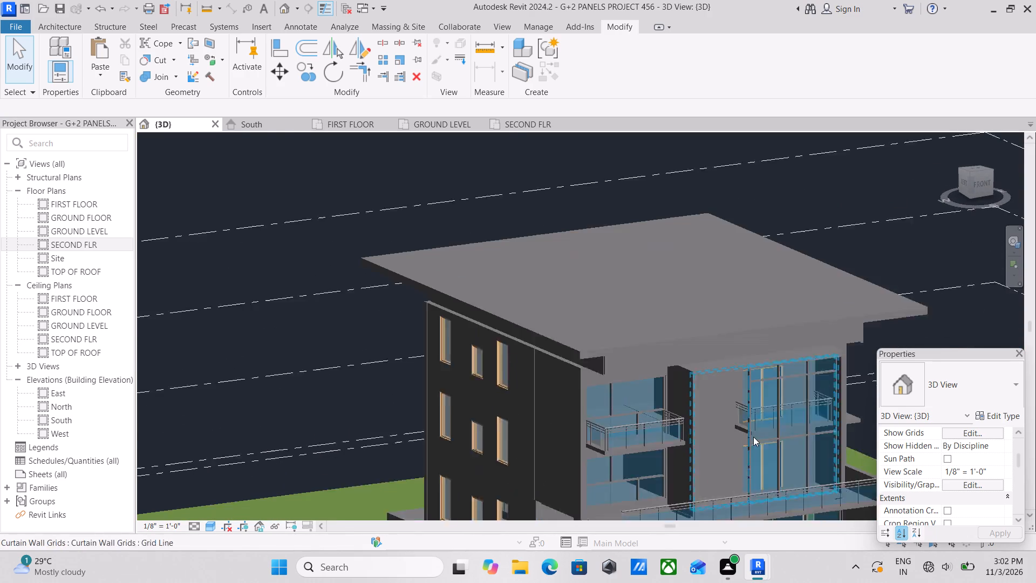
pyautogui.scroll(1, 753, 437)
pyautogui.moveTo(750, 435); pyautogui.dragTo(734, 432, button='middle')
pyautogui.scroll(3, 721, 413)
pyautogui.keyDown('shift'); pyautogui.moveTo(721, 413); pyautogui.dragTo(670, 394, button='middle'); pyautogui.keyUp('shift')
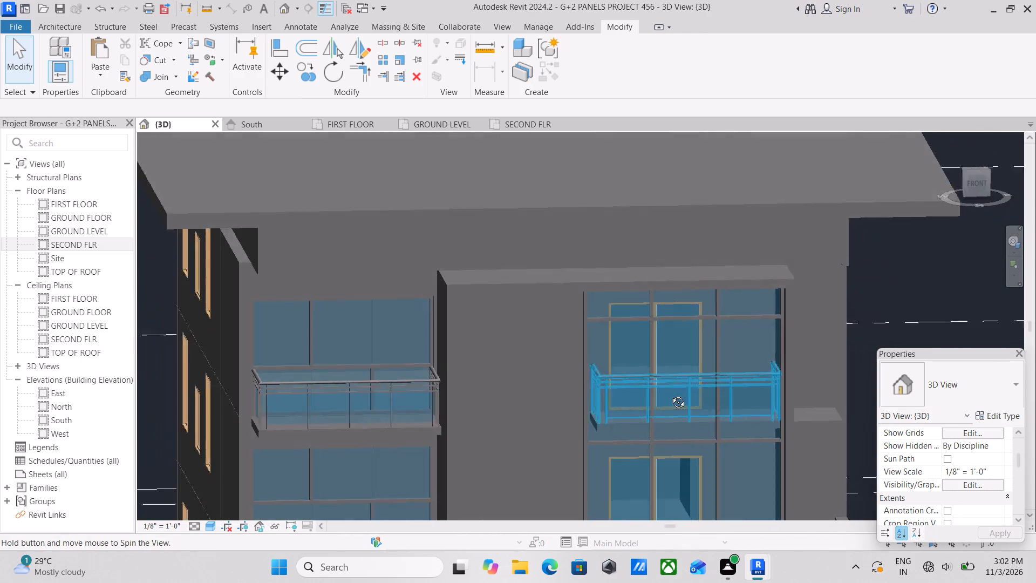
pyautogui.keyDown('shift'); pyautogui.moveTo(670, 394); pyautogui.dragTo(660, 378, button='middle'); pyautogui.keyUp('shift')
pyautogui.moveTo(663, 394); pyautogui.dragTo(679, 383, button='middle')
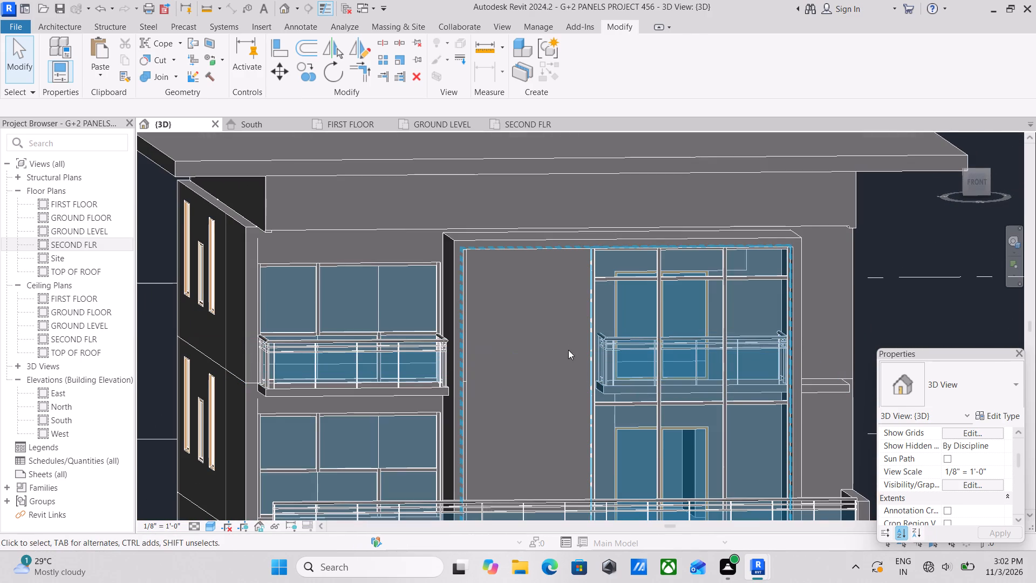
pyautogui.click(471, 315)
pyautogui.scroll(1, 482, 406)
pyautogui.click(459, 384)
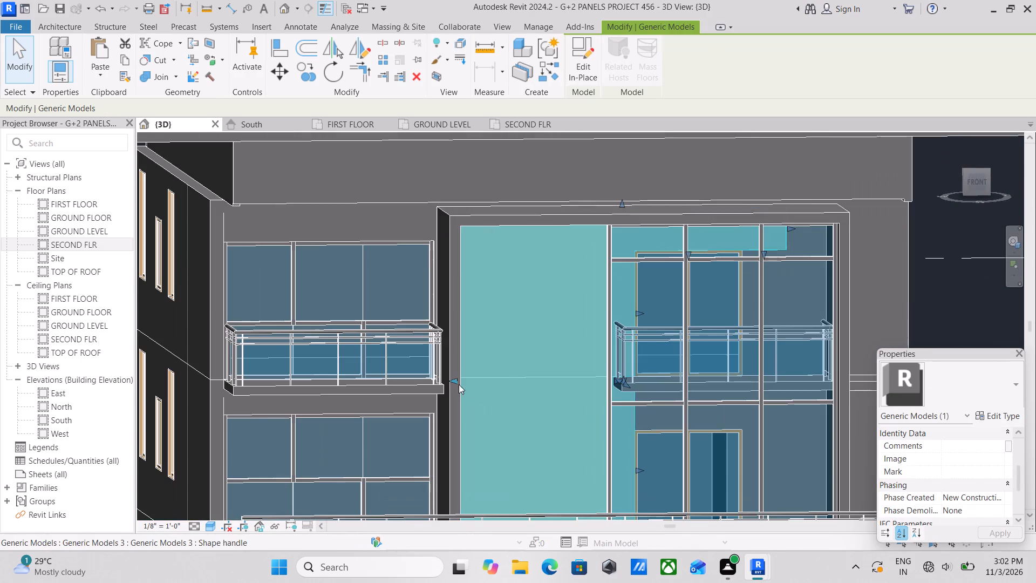
pyautogui.scroll(-1, 467, 389)
pyautogui.press('Escape')
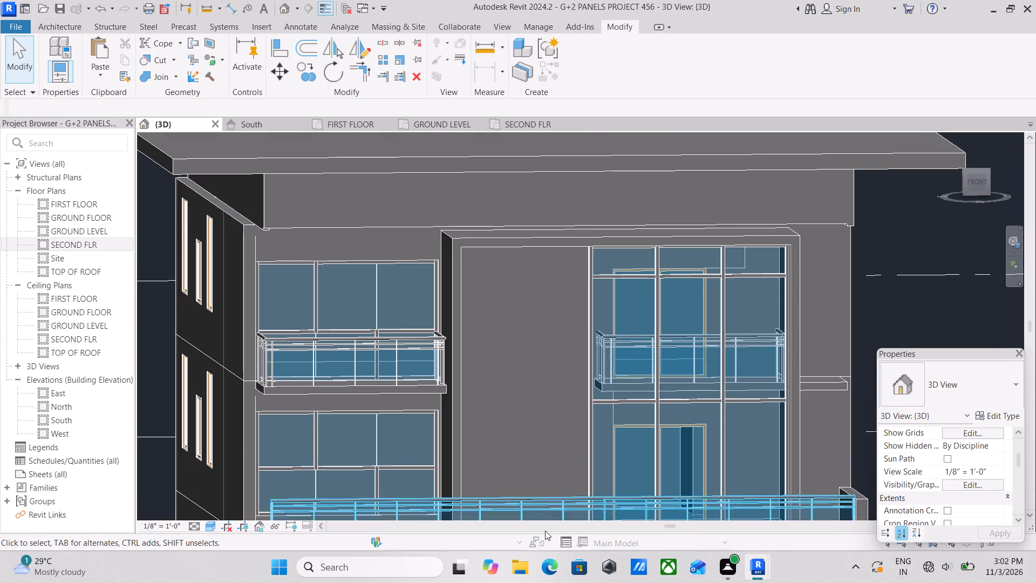
# Set the 3D view's visual style to Realistic and examine the front facade's finishes around the curtain wall.
pyautogui.click(207, 527)
pyautogui.click(228, 507)
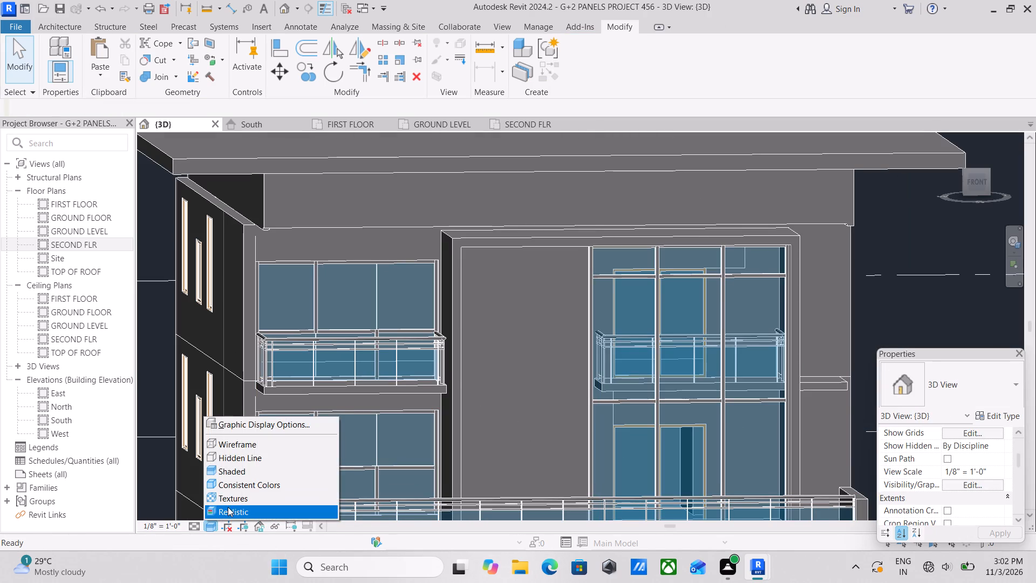
pyautogui.scroll(-2, 518, 457)
pyautogui.scroll(3, 548, 442)
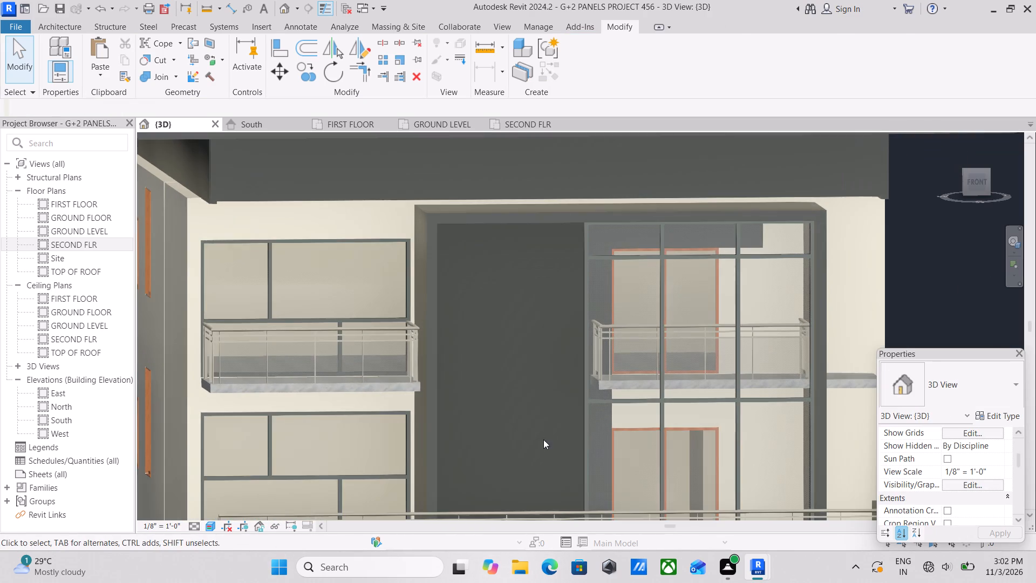
pyautogui.keyDown('shift'); pyautogui.moveTo(539, 422); pyautogui.dragTo(512, 438, button='middle'); pyautogui.keyUp('shift')
pyautogui.scroll(-1, 517, 443)
pyautogui.moveTo(517, 443); pyautogui.dragTo(517, 411, button='middle')
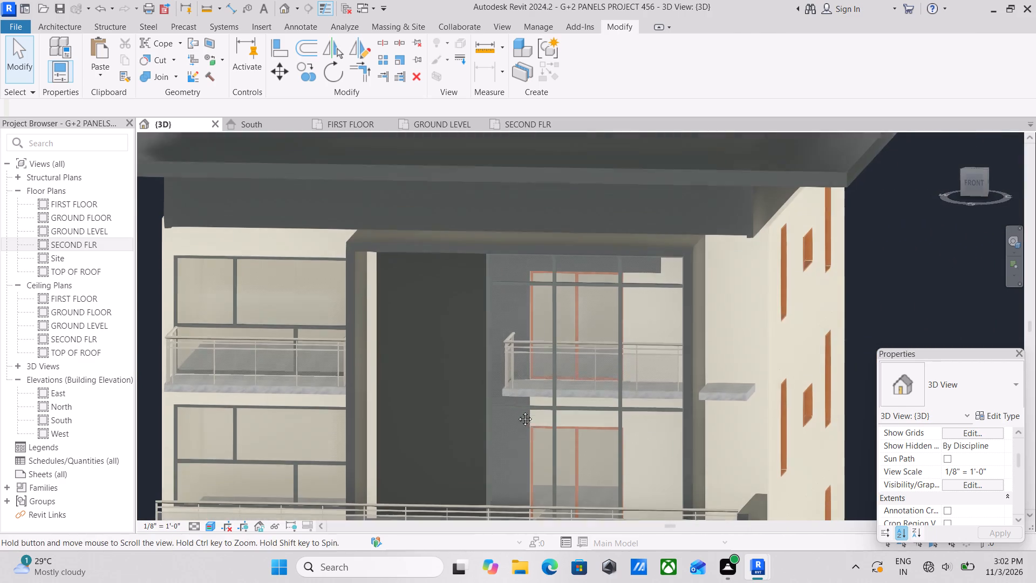
pyautogui.moveTo(517, 411); pyautogui.dragTo(517, 394, button='middle')
pyautogui.keyDown('shift'); pyautogui.moveTo(519, 399); pyautogui.dragTo(548, 376, button='middle'); pyautogui.keyUp('shift')
pyautogui.keyDown('shift'); pyautogui.middleClick(550, 389); pyautogui.keyUp('shift')
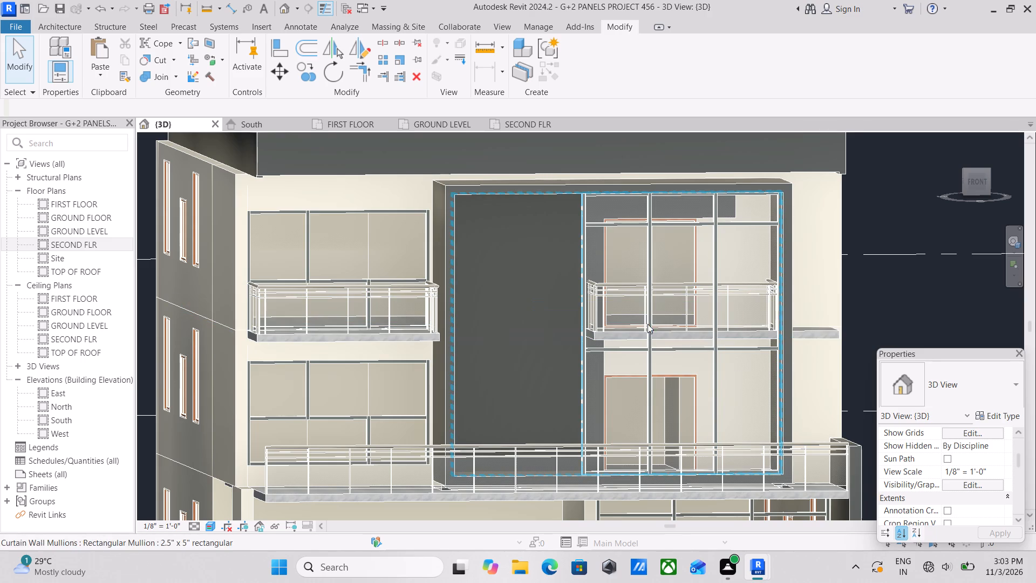
# Temporarily hide the projecting frame around the storefront curtain wall.
pyautogui.click(794, 221)
pyautogui.write('HH')
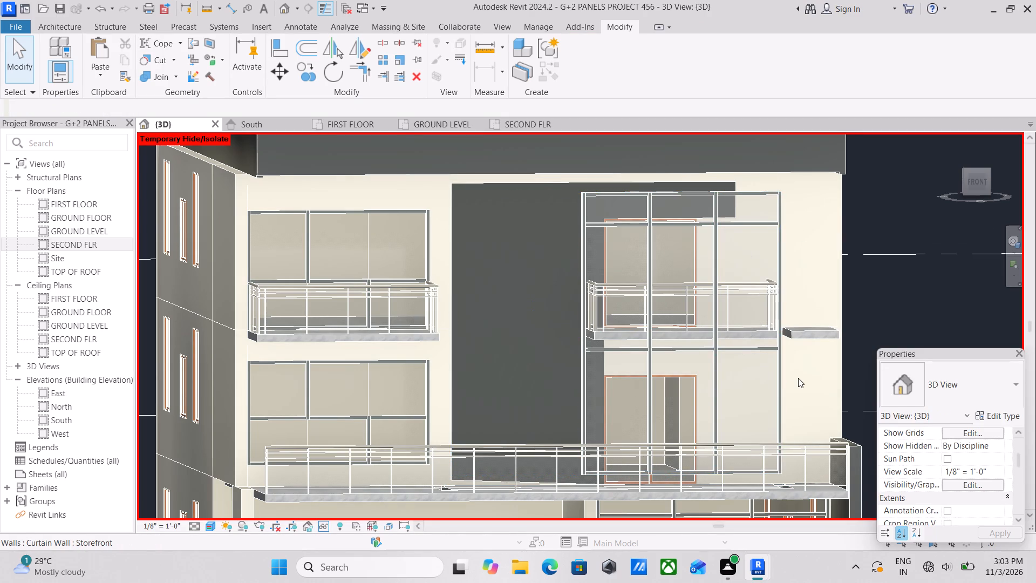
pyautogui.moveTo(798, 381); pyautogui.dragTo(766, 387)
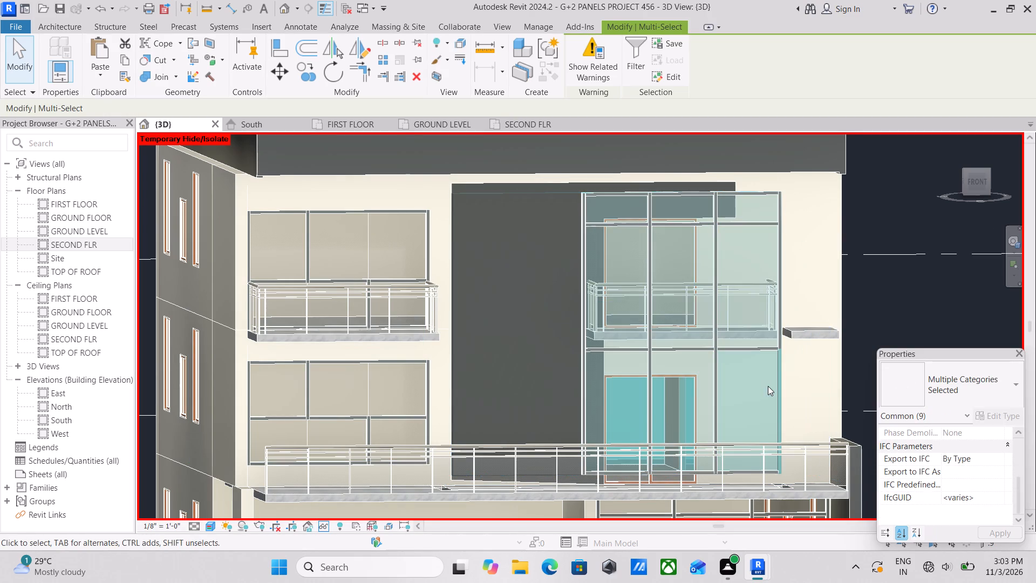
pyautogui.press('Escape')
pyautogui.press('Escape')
# Temporarily hide the Storefront curtain wall in front of the balcony and sliding doors.
pyautogui.scroll(-2, 638, 342)
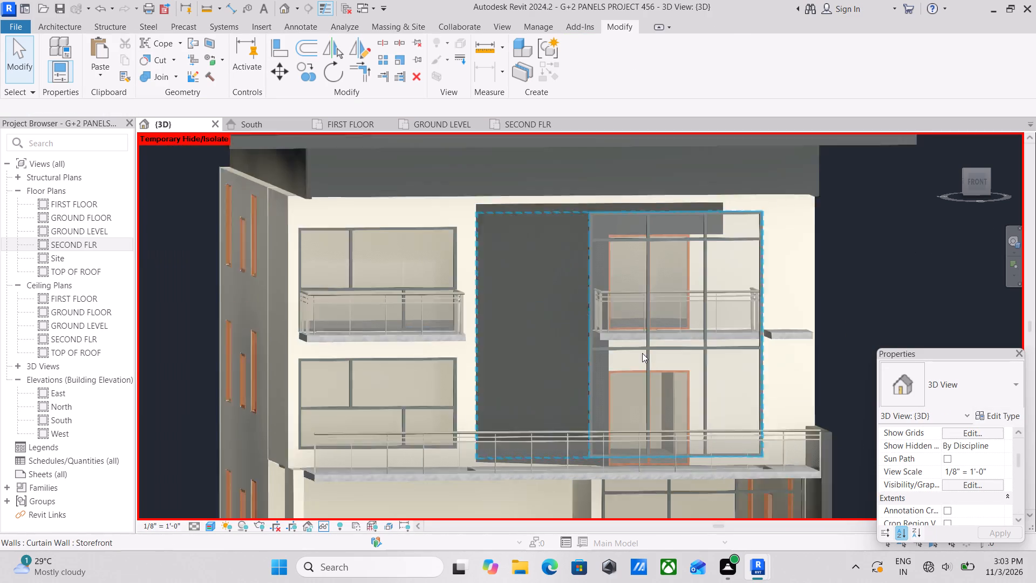
pyautogui.moveTo(644, 351); pyautogui.dragTo(728, 446, button='middle')
pyautogui.moveTo(739, 405); pyautogui.dragTo(653, 437, button='middle')
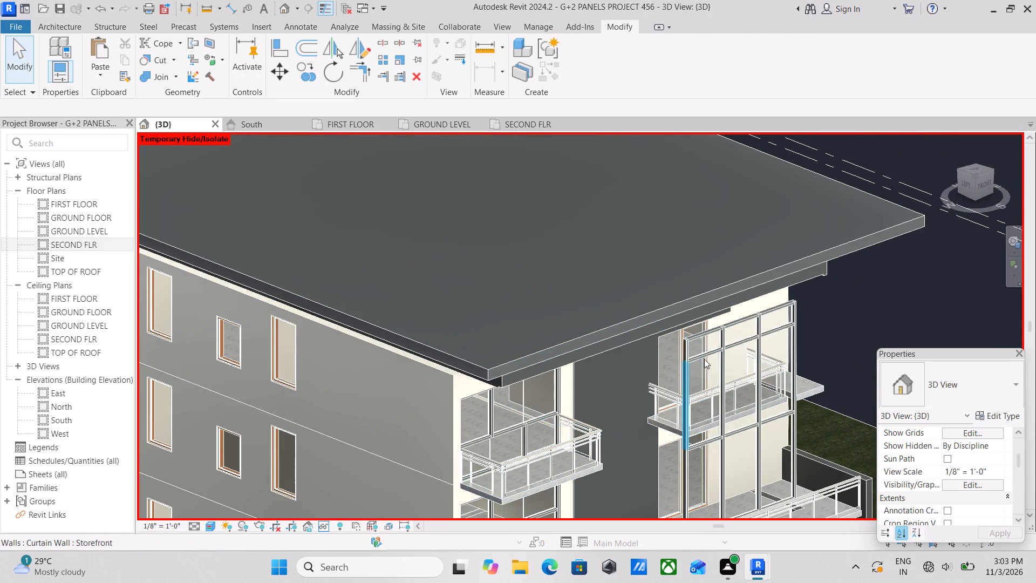
pyautogui.scroll(2, 705, 345)
pyautogui.click(720, 375)
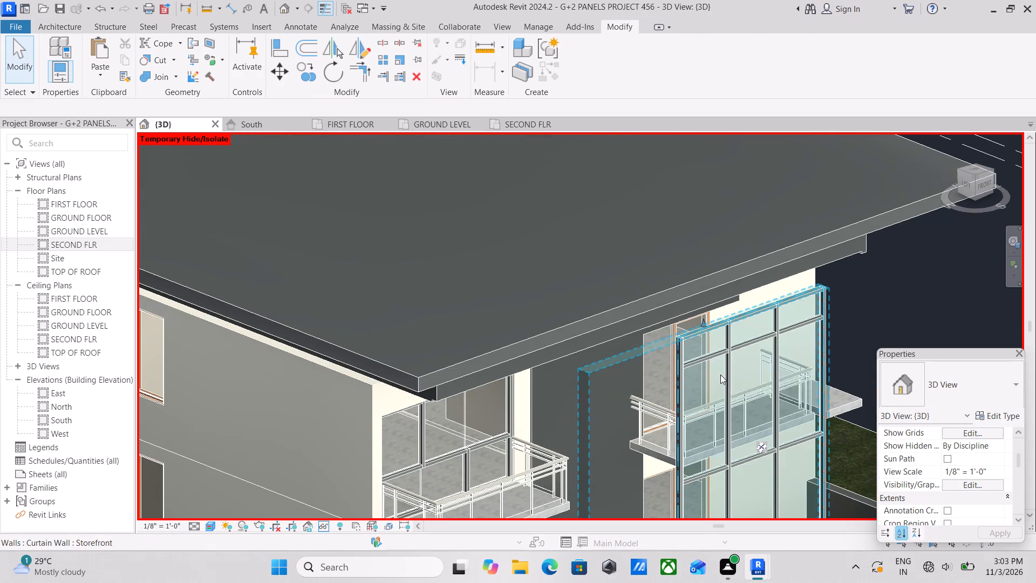
pyautogui.scroll(-4, 733, 390)
pyautogui.moveTo(733, 390); pyautogui.dragTo(690, 352, button='middle')
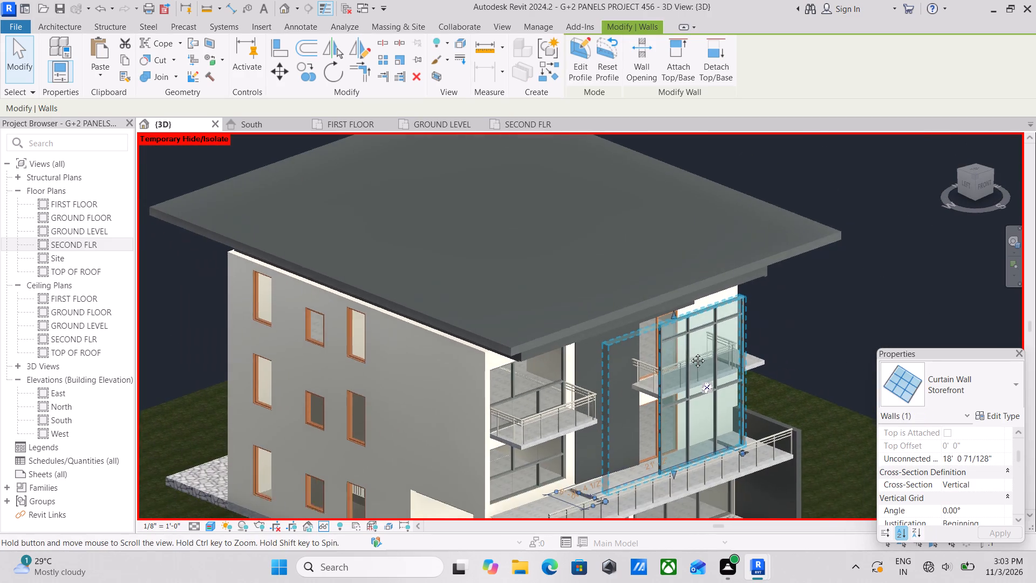
pyautogui.moveTo(690, 352); pyautogui.dragTo(688, 349, button='middle')
pyautogui.scroll(-1, 687, 417)
pyautogui.moveTo(696, 420); pyautogui.dragTo(726, 442, button='middle')
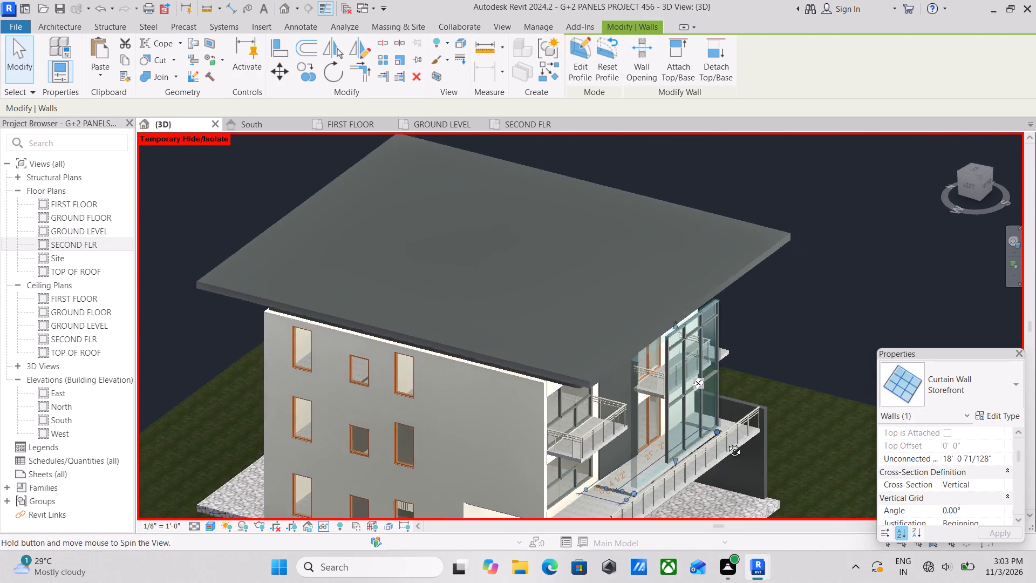
pyautogui.moveTo(726, 442); pyautogui.dragTo(544, 495, button='middle')
pyautogui.scroll(1, 728, 404)
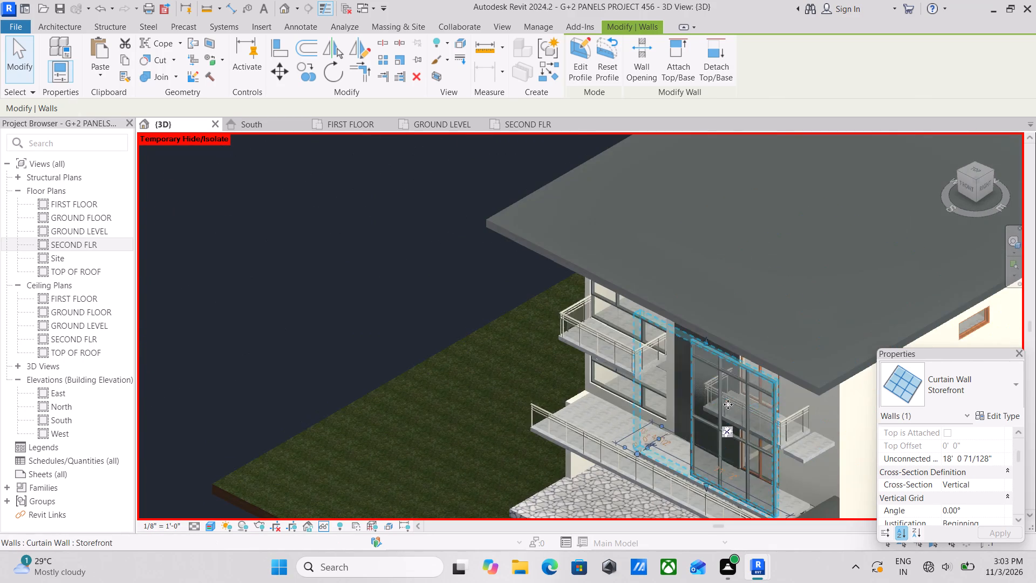
pyautogui.press('Escape')
pyautogui.click(730, 365)
pyautogui.scroll(2, 710, 459)
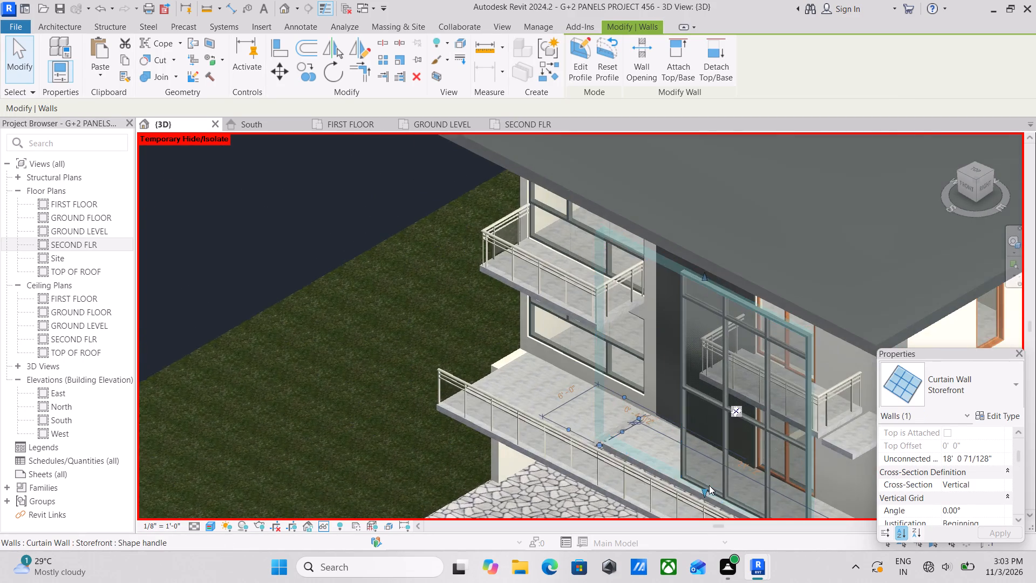
pyautogui.scroll(6, 709, 485)
pyautogui.scroll(-1, 718, 465)
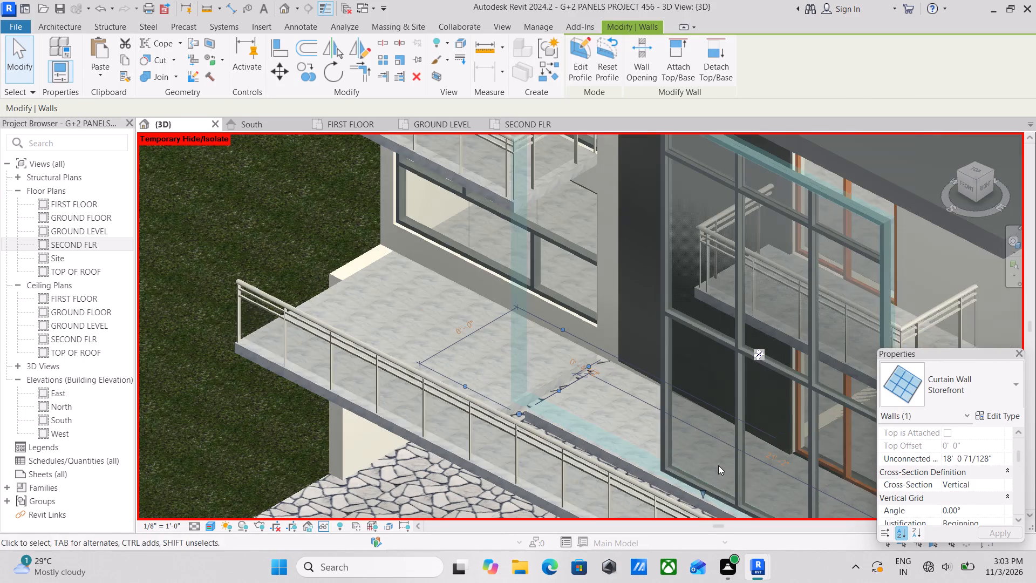
pyautogui.middleClick(718, 465)
pyautogui.write('HH')
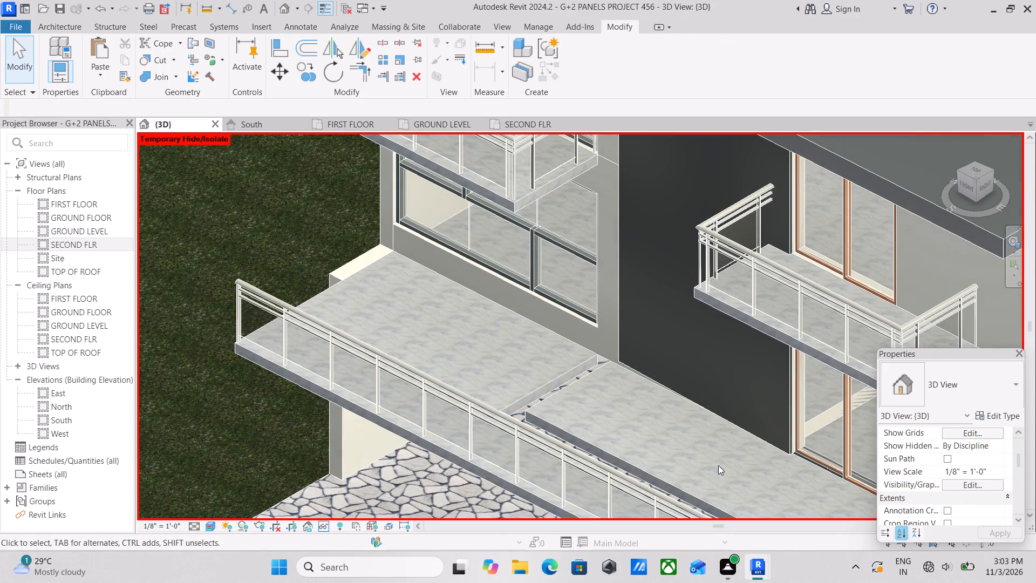
# Set the 3D view's visual style to Shaded.
pyautogui.scroll(-4, 748, 415)
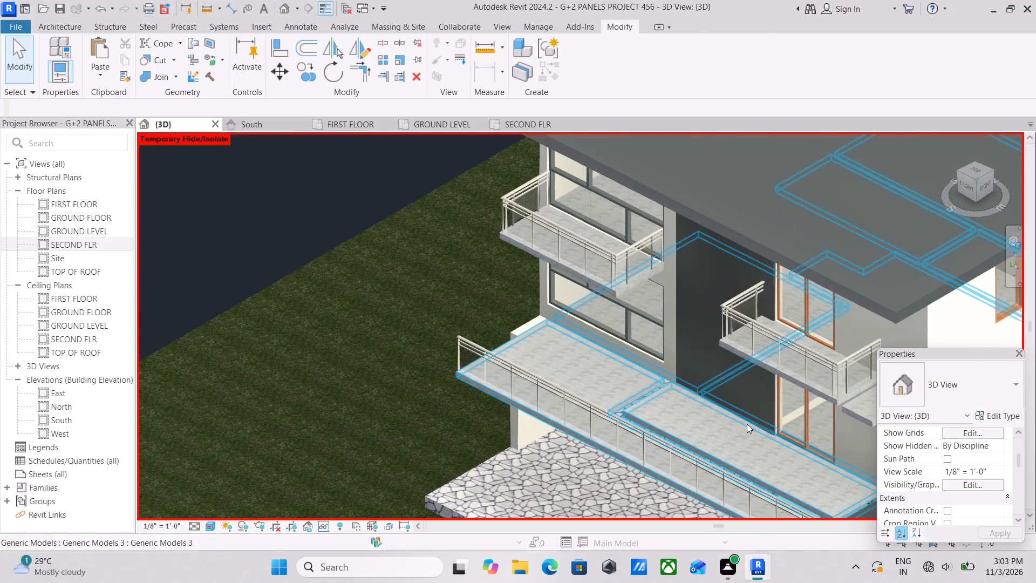
pyautogui.keyDown('shift'); pyautogui.moveTo(747, 425); pyautogui.dragTo(900, 382, button='middle'); pyautogui.keyUp('shift')
pyautogui.scroll(2, 712, 397)
pyautogui.moveTo(677, 390); pyautogui.dragTo(674, 389, button='middle')
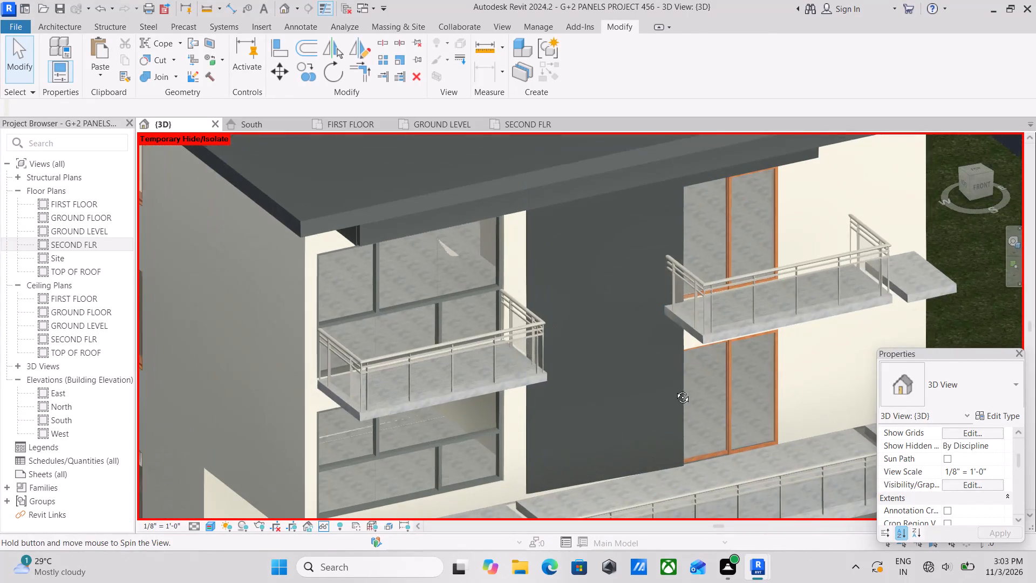
pyautogui.moveTo(674, 389); pyautogui.dragTo(713, 375, button='middle')
pyautogui.moveTo(741, 398); pyautogui.dragTo(697, 455, button='middle')
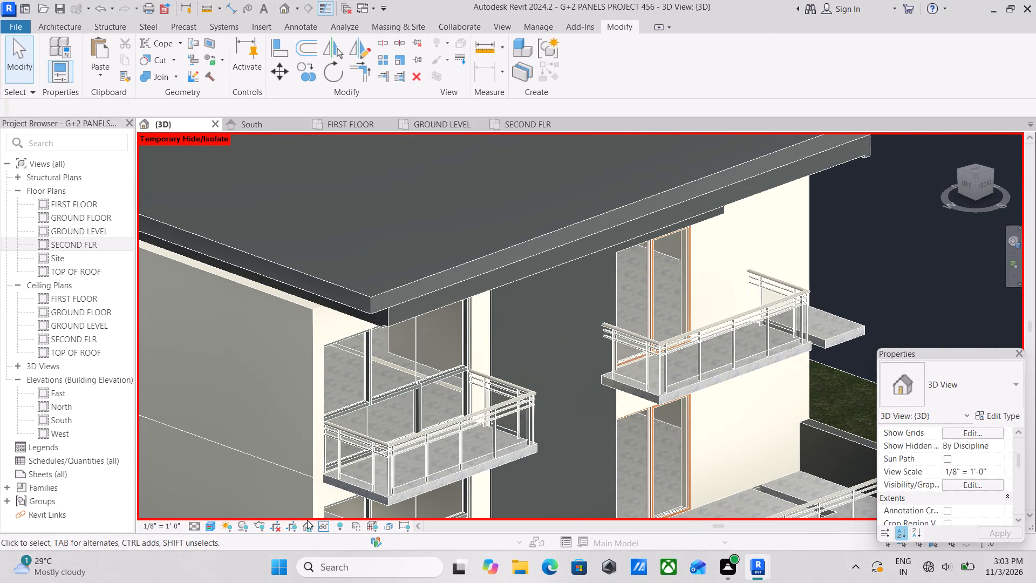
pyautogui.click(209, 526)
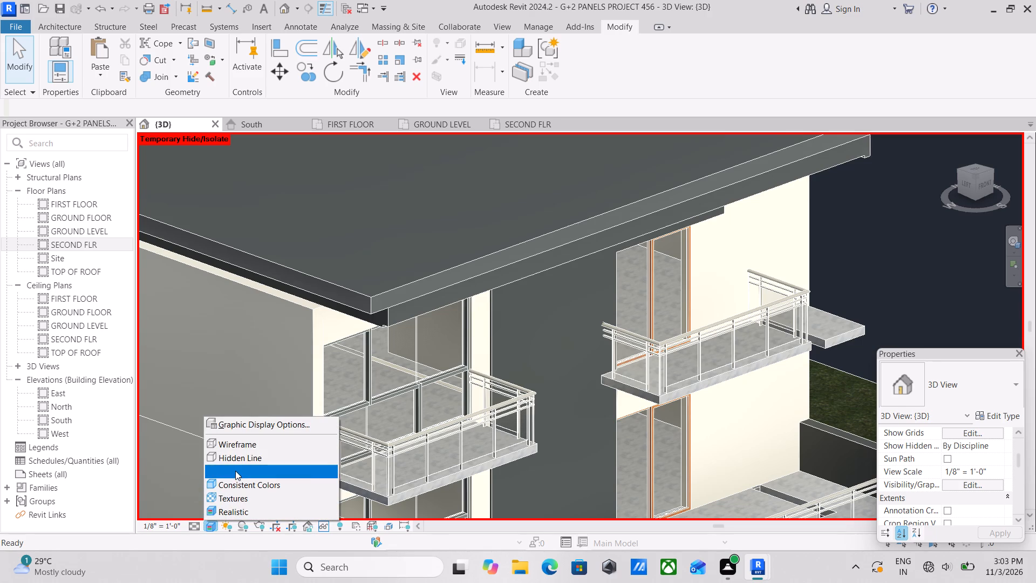
pyautogui.click(235, 470)
# Examine where the wall extrusion meets the SECOND FLR balcony slab and the sliding door below it.
pyautogui.scroll(2, 735, 408)
pyautogui.moveTo(729, 404); pyautogui.dragTo(703, 390, button='middle')
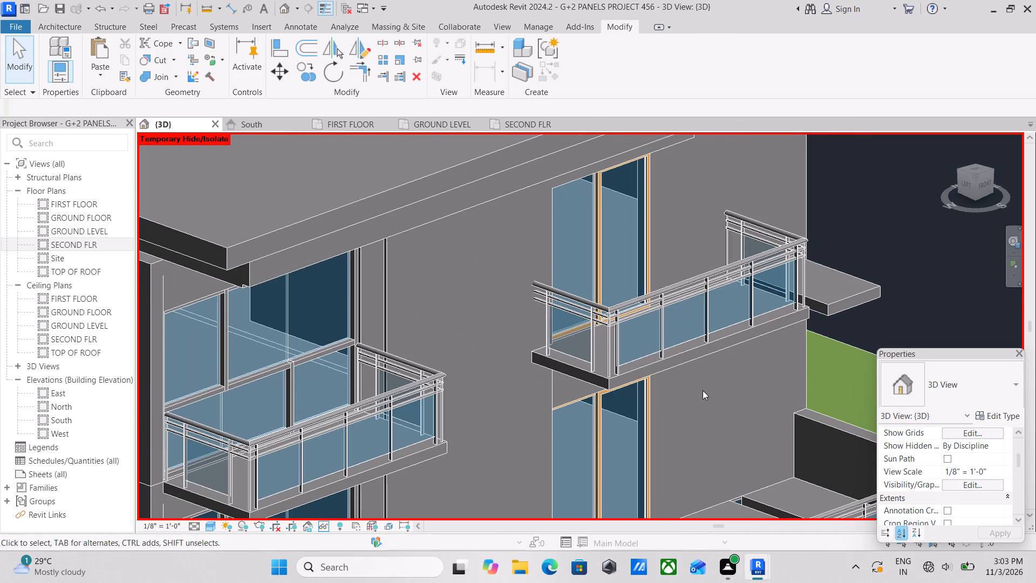
pyautogui.scroll(3, 697, 301)
pyautogui.moveTo(568, 359); pyautogui.dragTo(575, 331, button='middle')
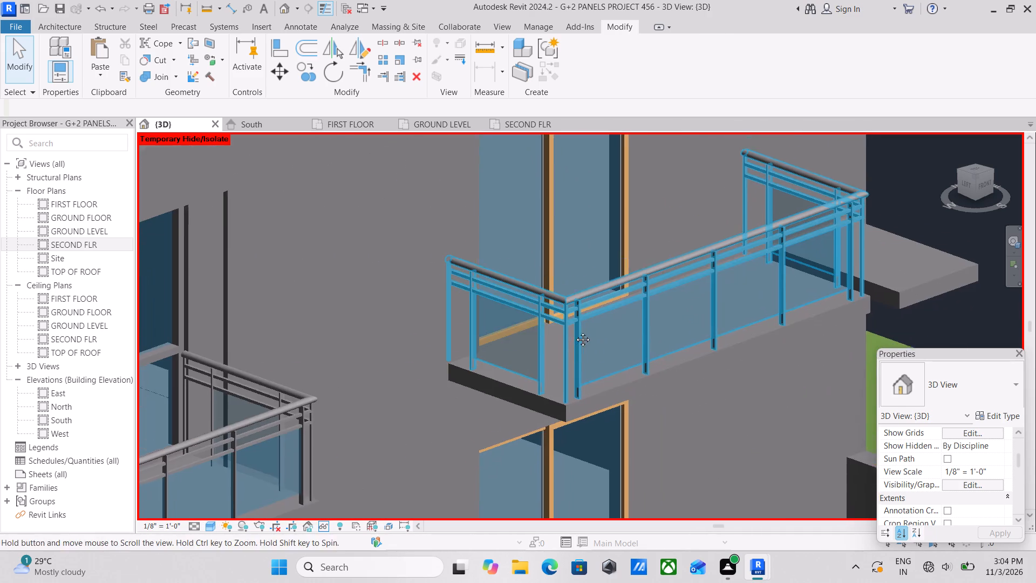
pyautogui.moveTo(575, 331); pyautogui.dragTo(576, 328, button='middle')
pyautogui.scroll(-2, 338, 386)
pyautogui.moveTo(453, 387); pyautogui.dragTo(467, 392, button='middle')
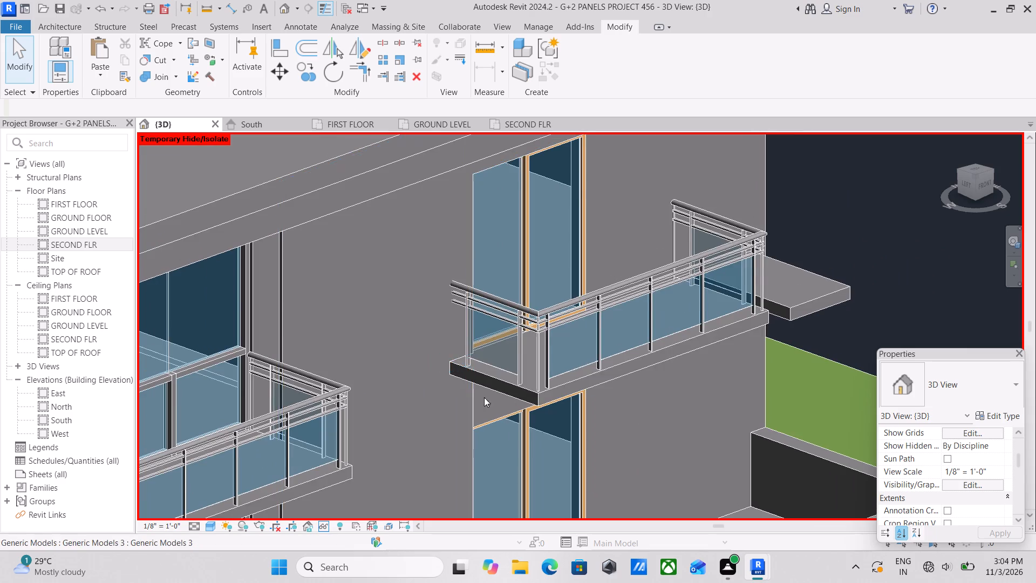
pyautogui.scroll(2, 545, 401)
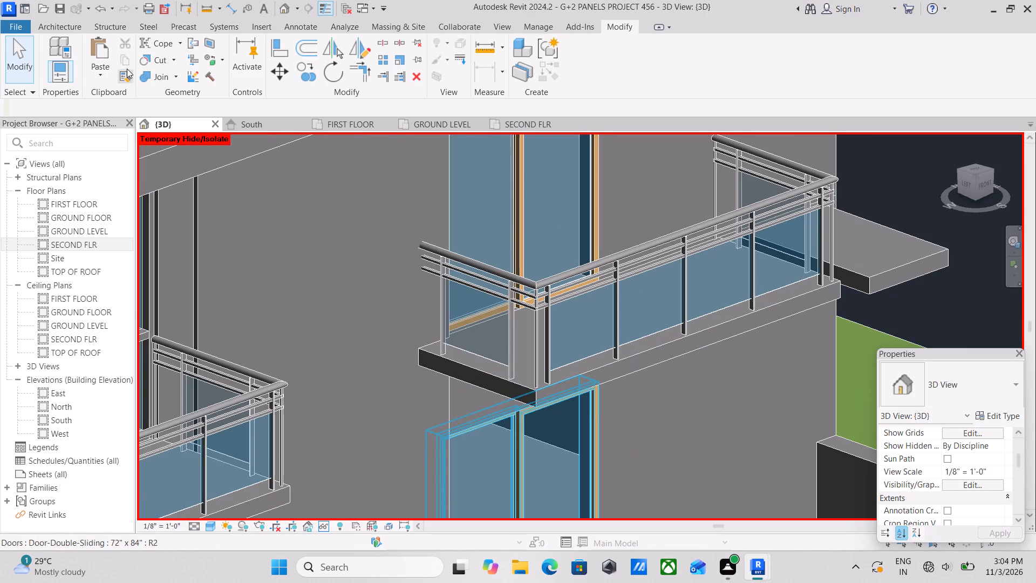
# Start a new in-place component in the Generic Models category, keeping the suggested name.
pyautogui.click(67, 24)
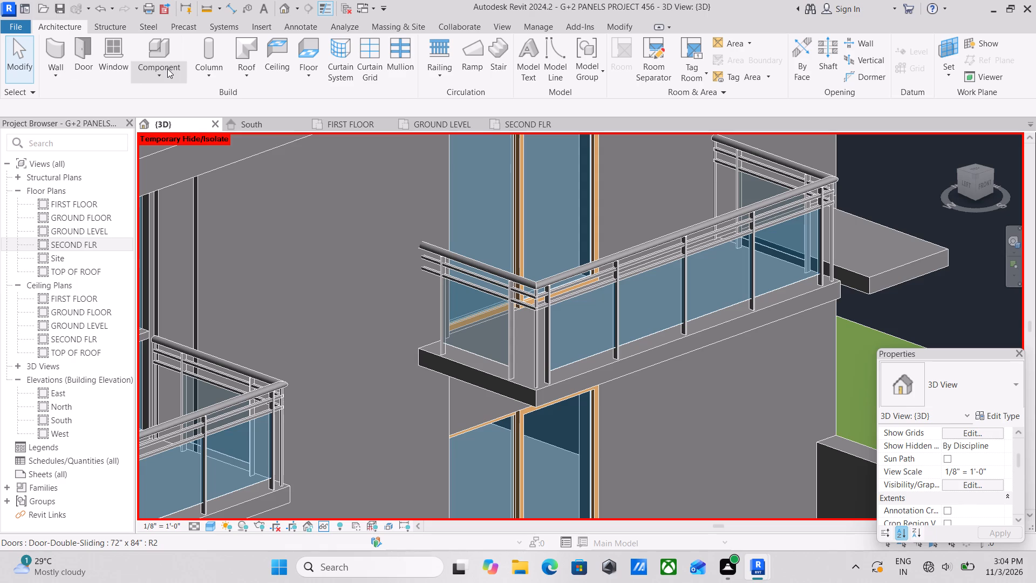
pyautogui.click(161, 75)
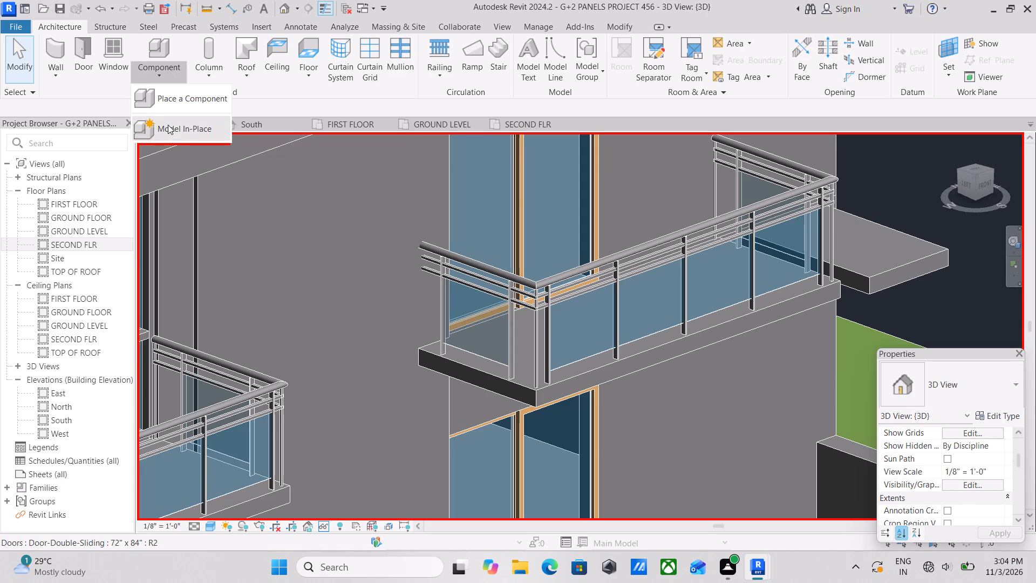
pyautogui.click(168, 125)
pyautogui.scroll(-4, 424, 241)
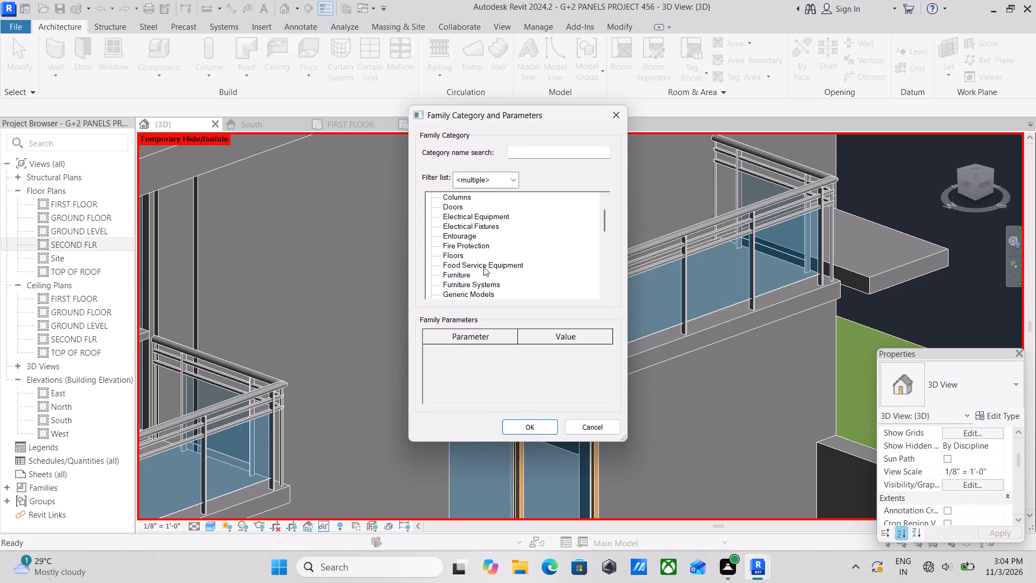
pyautogui.scroll(-1, 485, 280)
pyautogui.click(485, 280)
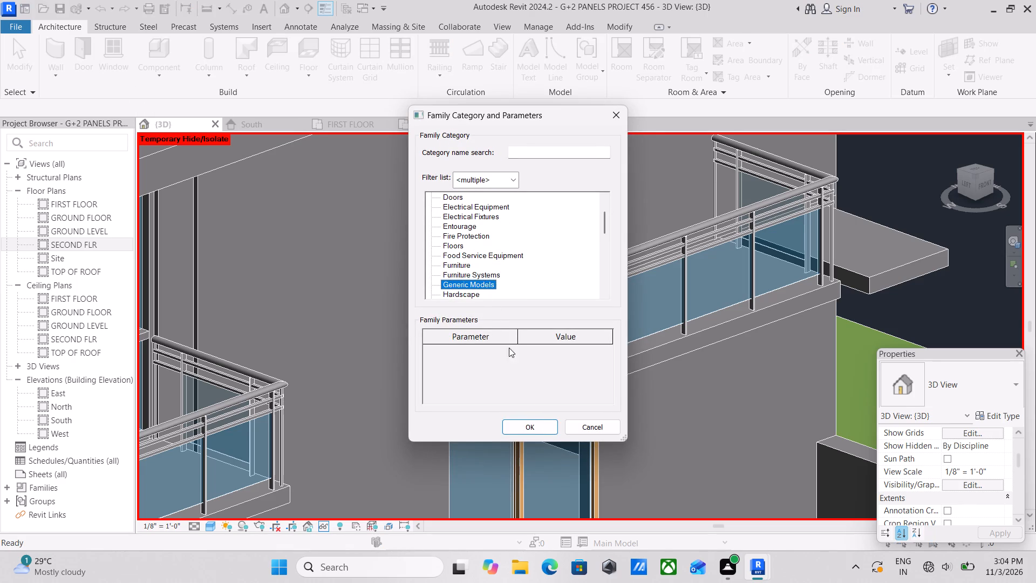
pyautogui.click(543, 426)
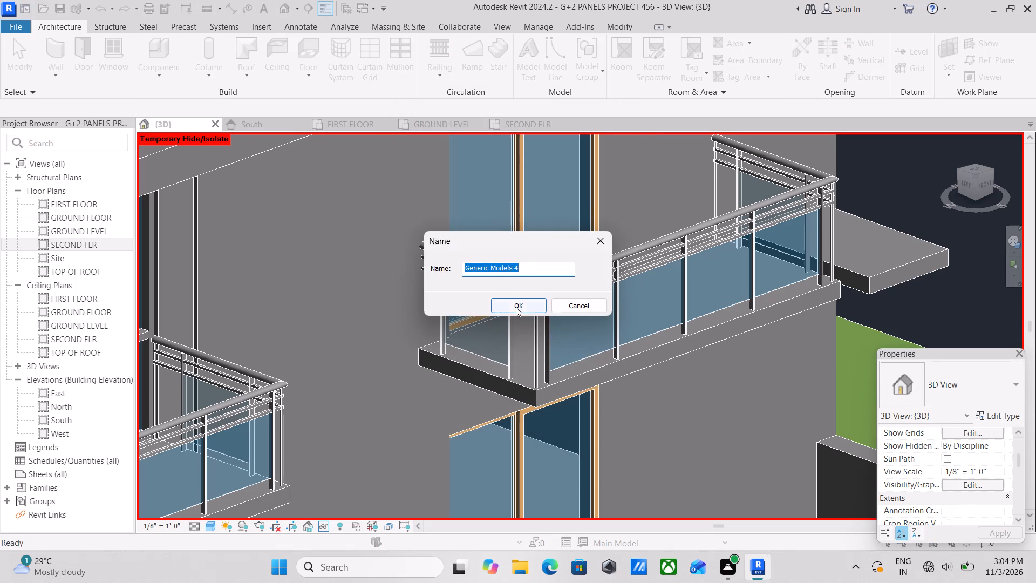
pyautogui.click(516, 304)
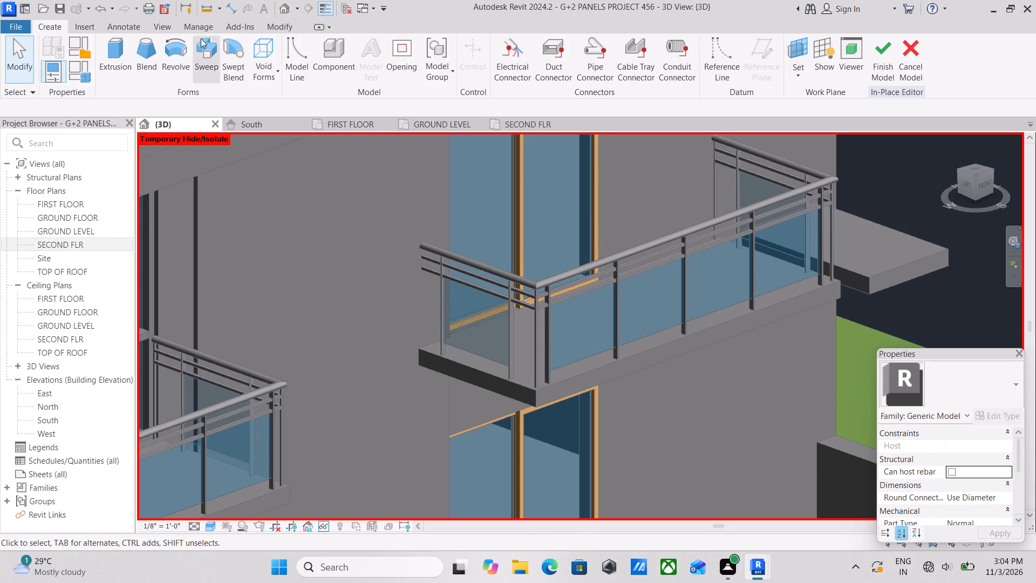
# Start a Sweep and pick the SECOND FLR balcony slab's lower left-side and front edges as its path.
pyautogui.click(201, 58)
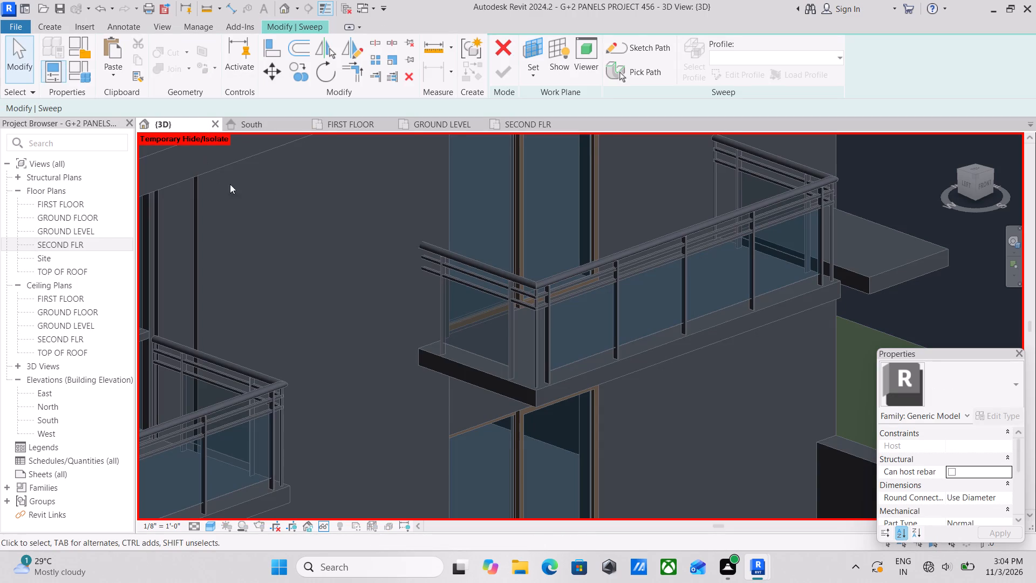
pyautogui.click(652, 68)
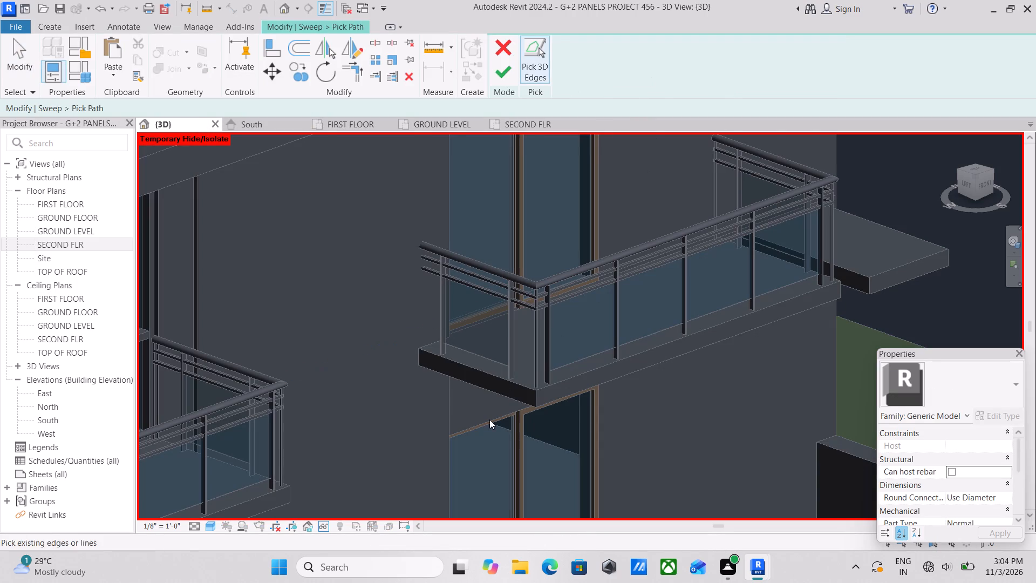
pyautogui.scroll(2, 489, 415)
pyautogui.click(475, 377)
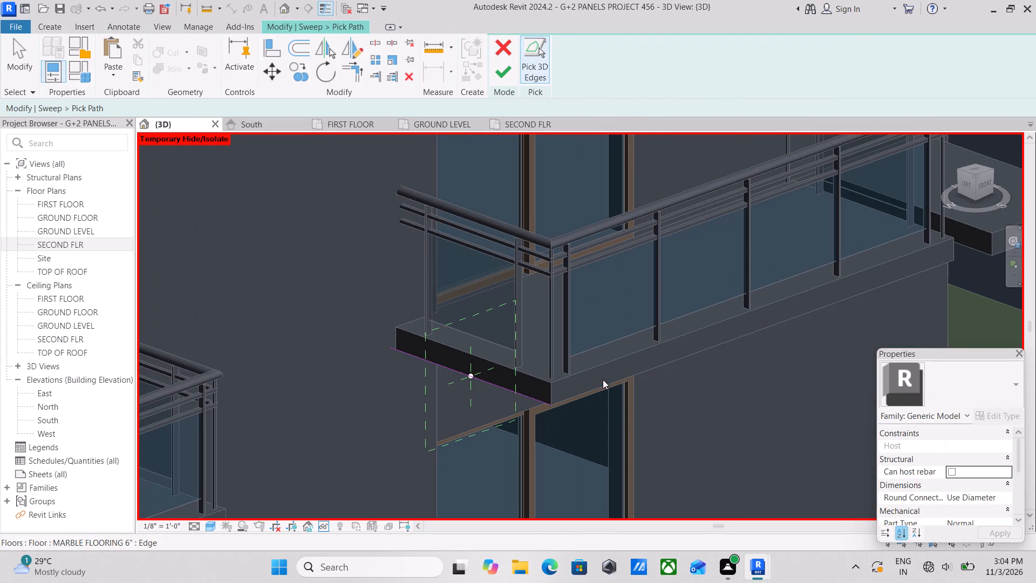
pyautogui.click(603, 384)
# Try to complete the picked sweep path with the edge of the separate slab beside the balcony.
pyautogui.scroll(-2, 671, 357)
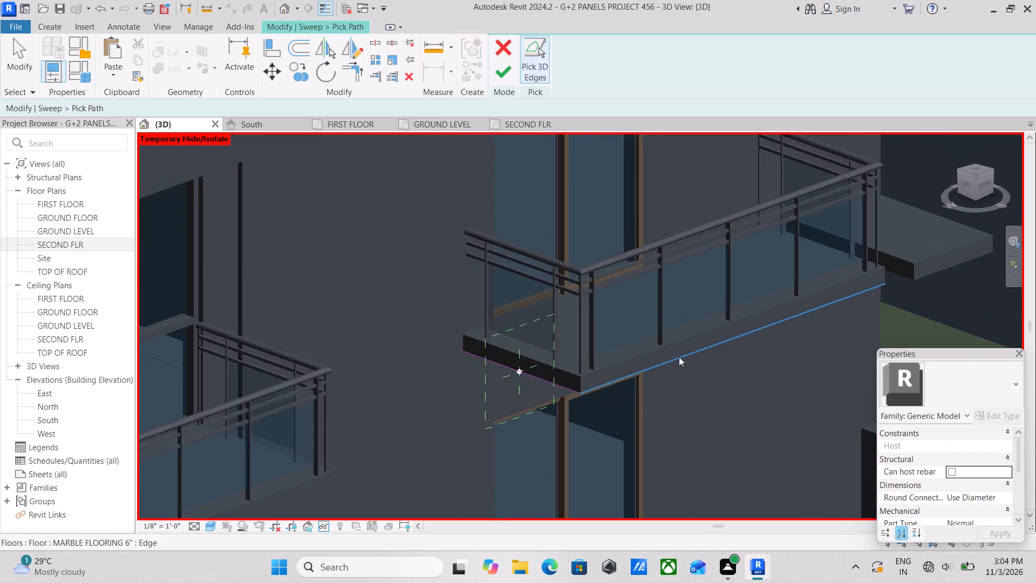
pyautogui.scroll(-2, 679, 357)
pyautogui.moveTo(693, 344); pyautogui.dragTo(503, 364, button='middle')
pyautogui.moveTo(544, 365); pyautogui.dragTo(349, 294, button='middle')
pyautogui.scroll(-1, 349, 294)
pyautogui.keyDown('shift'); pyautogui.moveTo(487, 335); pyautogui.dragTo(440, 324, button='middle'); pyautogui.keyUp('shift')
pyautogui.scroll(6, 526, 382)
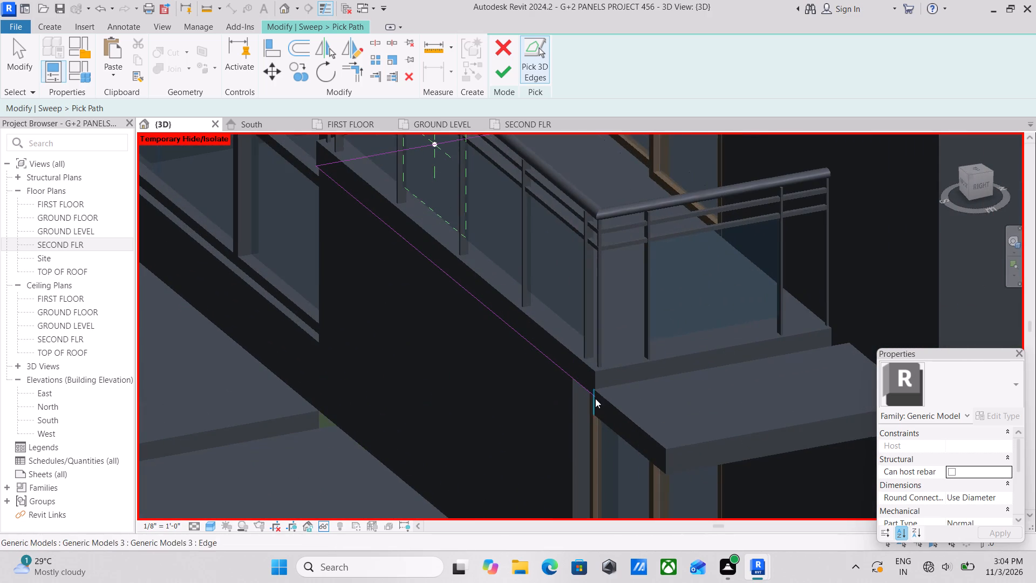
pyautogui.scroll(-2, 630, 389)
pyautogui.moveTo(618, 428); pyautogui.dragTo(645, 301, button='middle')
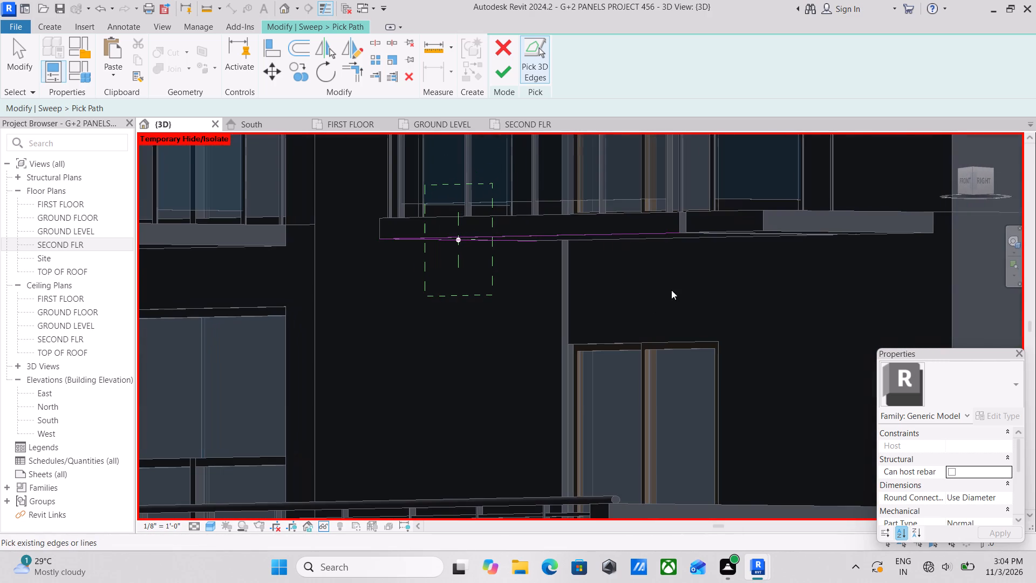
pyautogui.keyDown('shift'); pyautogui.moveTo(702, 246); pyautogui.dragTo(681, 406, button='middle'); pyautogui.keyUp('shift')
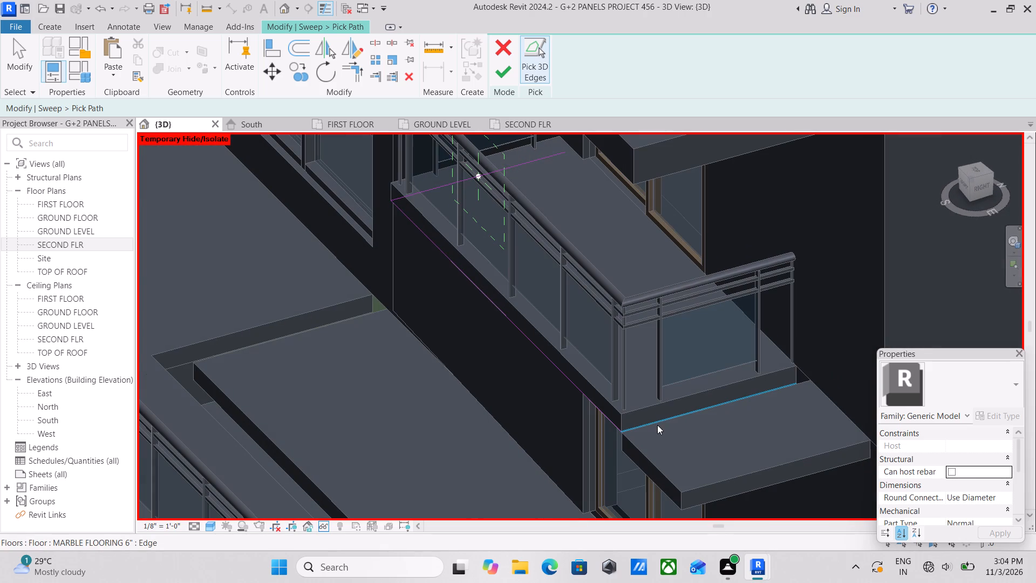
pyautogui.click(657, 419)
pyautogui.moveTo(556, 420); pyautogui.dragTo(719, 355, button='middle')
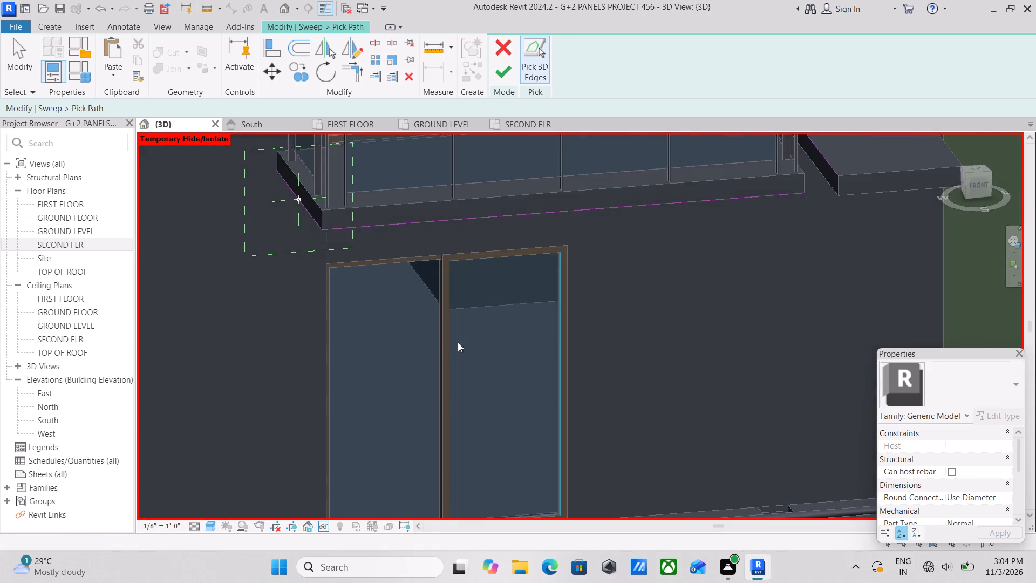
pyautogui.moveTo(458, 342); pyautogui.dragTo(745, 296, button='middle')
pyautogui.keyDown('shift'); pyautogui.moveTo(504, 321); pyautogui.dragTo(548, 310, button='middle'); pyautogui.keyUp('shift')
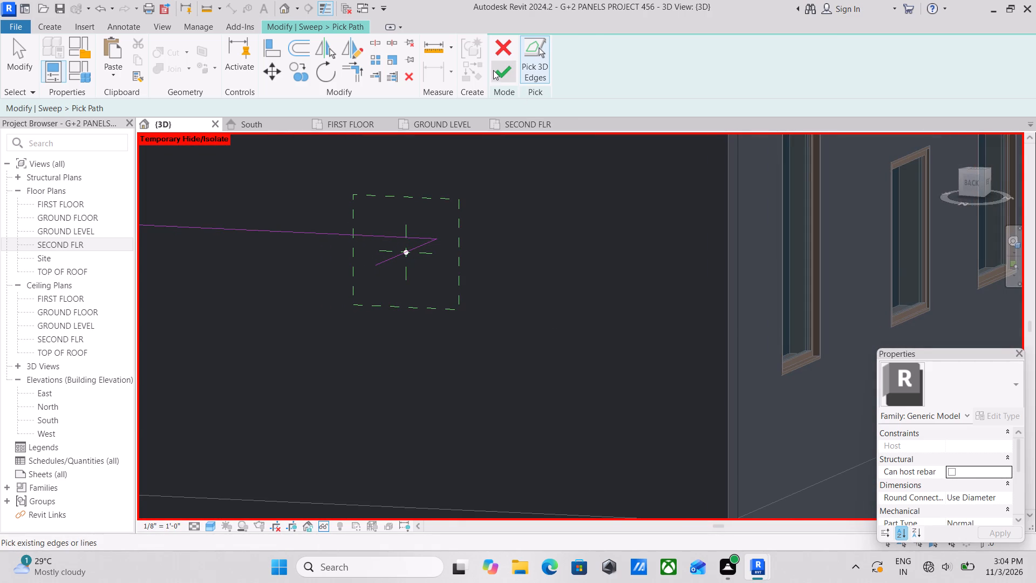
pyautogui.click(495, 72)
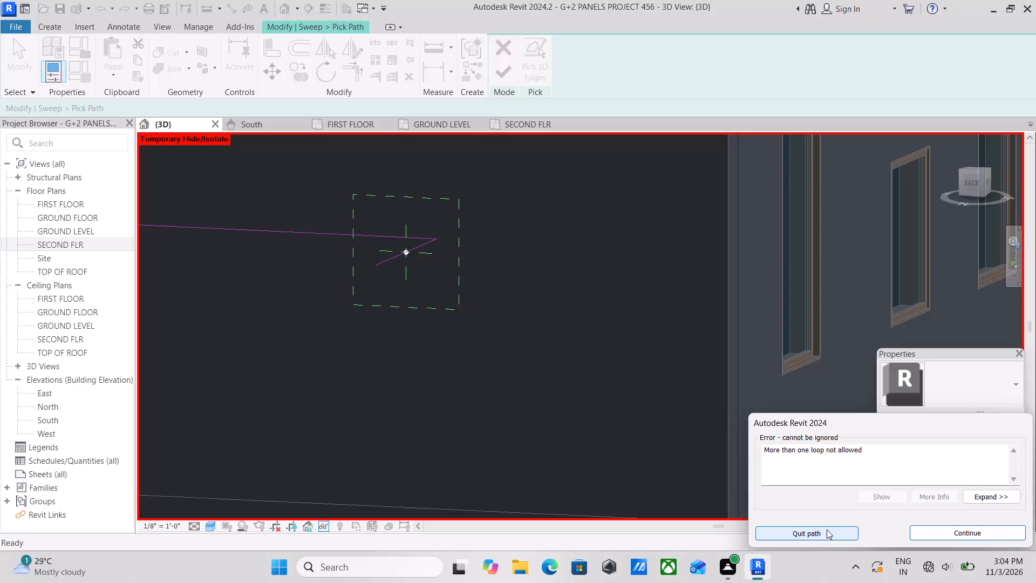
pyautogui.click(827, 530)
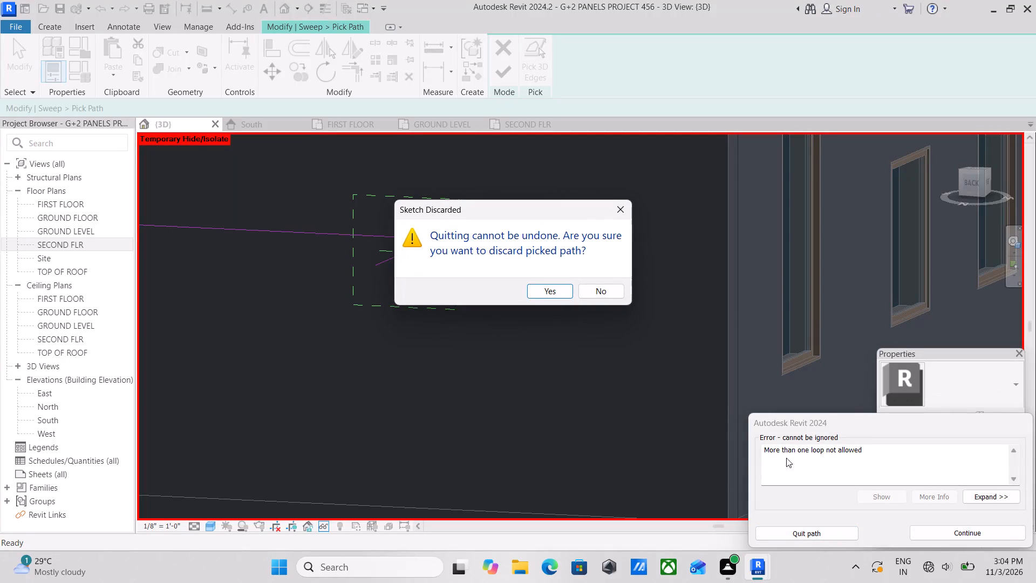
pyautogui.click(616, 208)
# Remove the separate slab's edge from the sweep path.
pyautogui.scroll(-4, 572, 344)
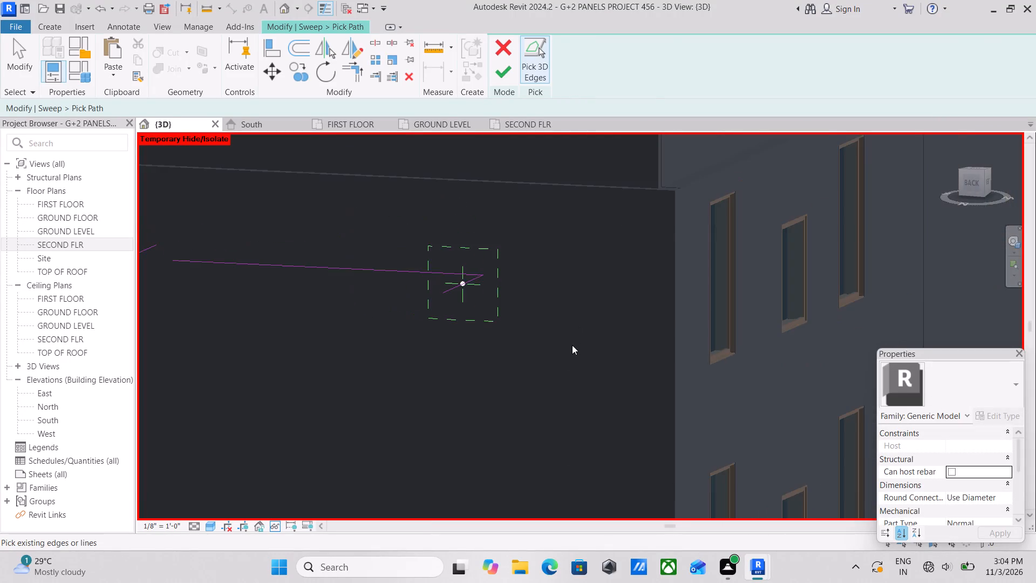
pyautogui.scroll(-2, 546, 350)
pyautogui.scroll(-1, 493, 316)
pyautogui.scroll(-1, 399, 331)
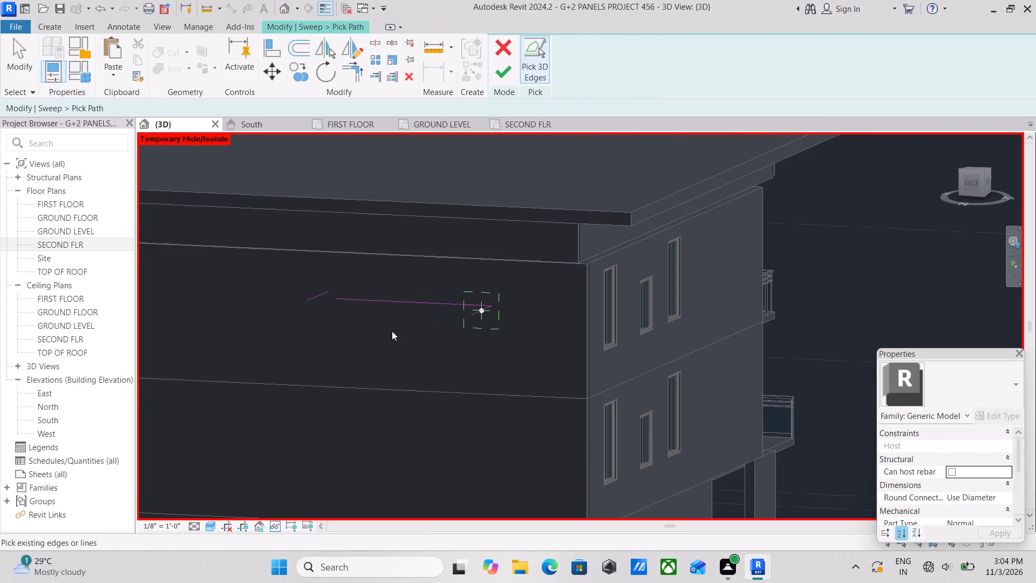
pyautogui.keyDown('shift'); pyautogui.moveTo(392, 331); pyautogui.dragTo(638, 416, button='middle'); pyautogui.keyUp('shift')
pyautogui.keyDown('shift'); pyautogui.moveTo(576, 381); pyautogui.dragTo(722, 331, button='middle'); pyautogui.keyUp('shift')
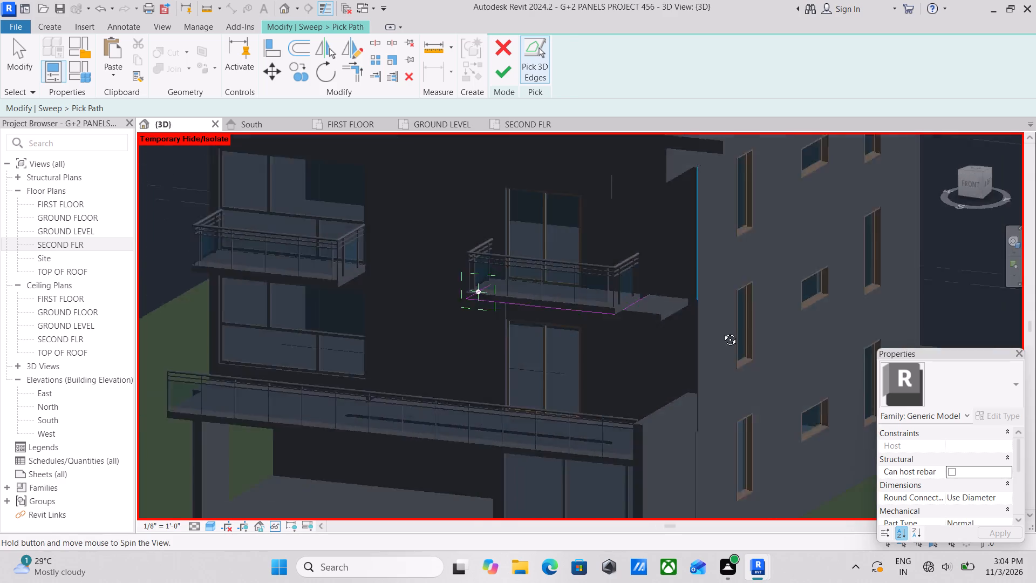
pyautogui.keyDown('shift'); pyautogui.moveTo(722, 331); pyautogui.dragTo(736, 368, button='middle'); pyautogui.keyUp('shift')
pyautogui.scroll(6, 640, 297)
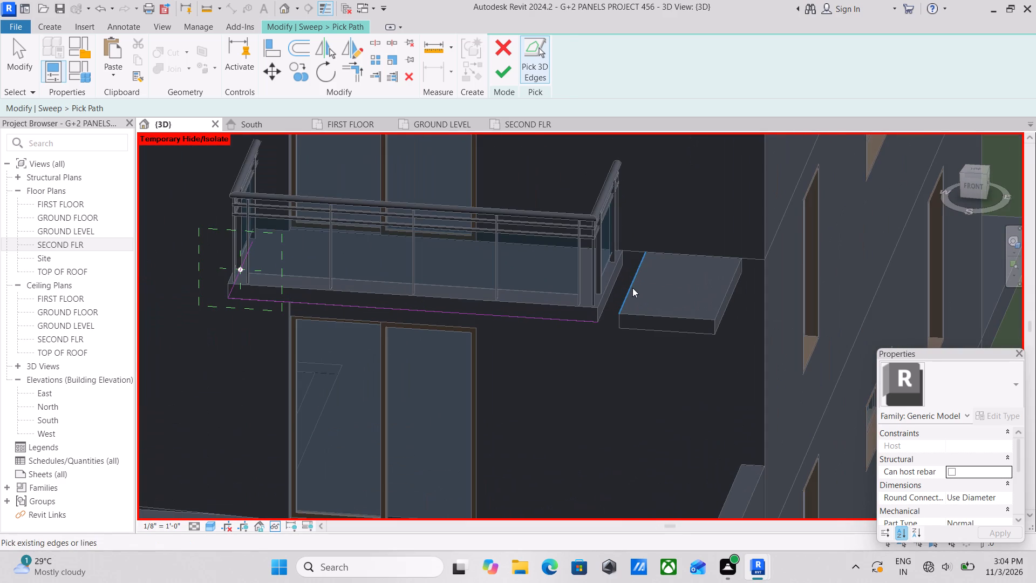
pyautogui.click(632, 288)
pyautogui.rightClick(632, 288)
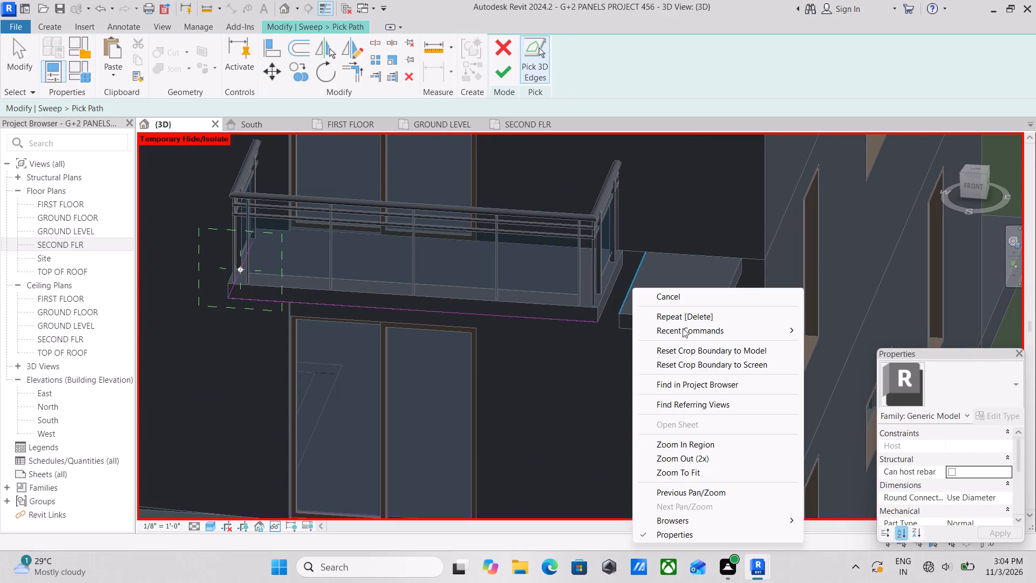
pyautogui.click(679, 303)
# Add the balcony slab's remaining lower side edge to the sweep path and finish the path.
pyautogui.scroll(3, 674, 303)
pyautogui.scroll(2, 555, 327)
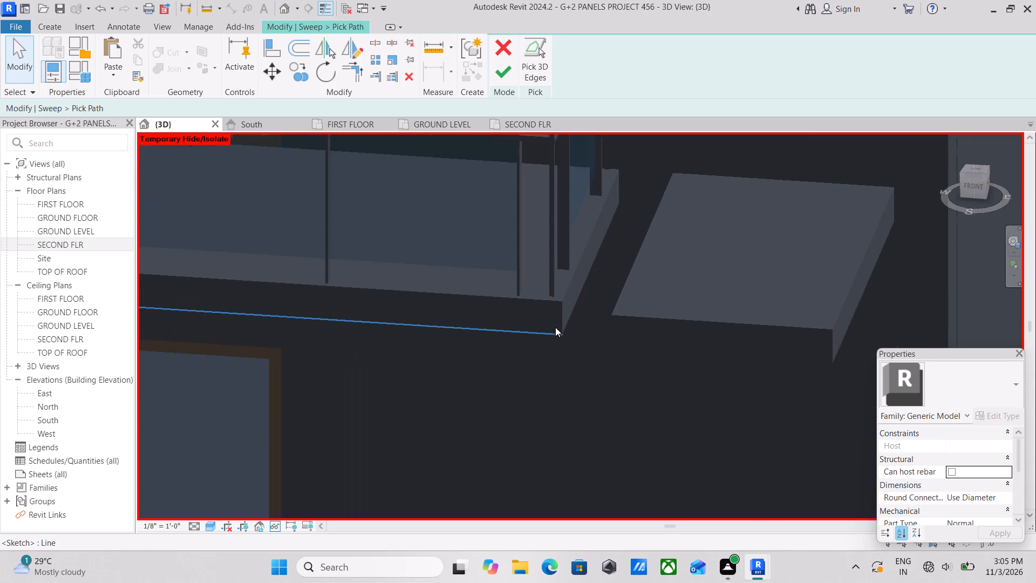
pyautogui.scroll(3, 555, 327)
pyautogui.click(542, 57)
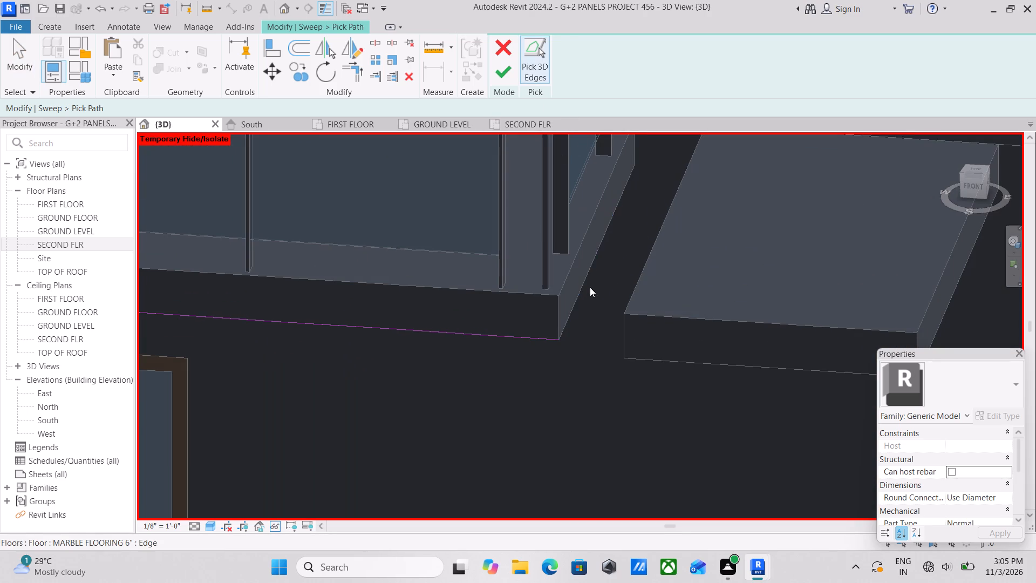
pyautogui.click(589, 284)
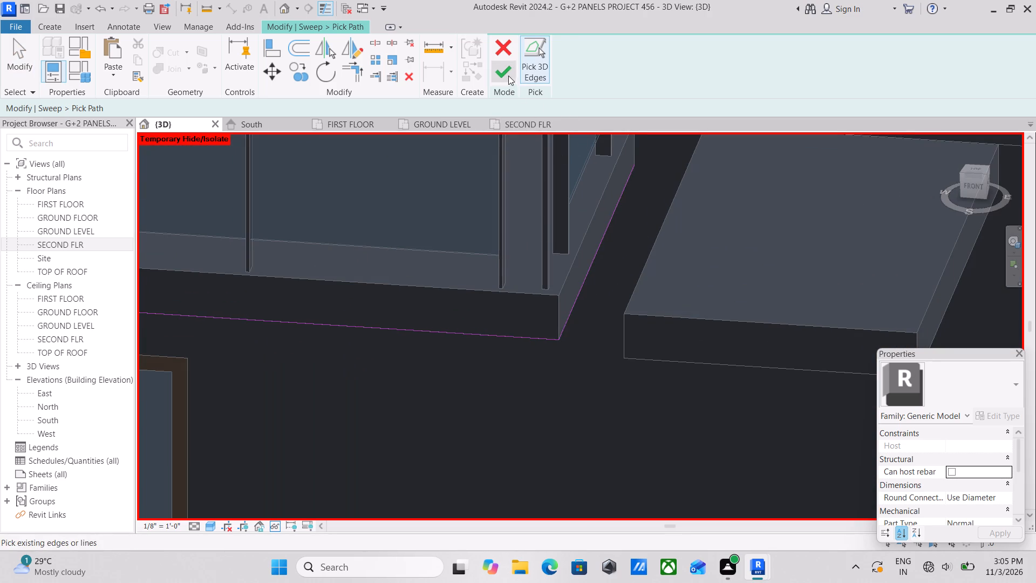
pyautogui.scroll(-7, 514, 317)
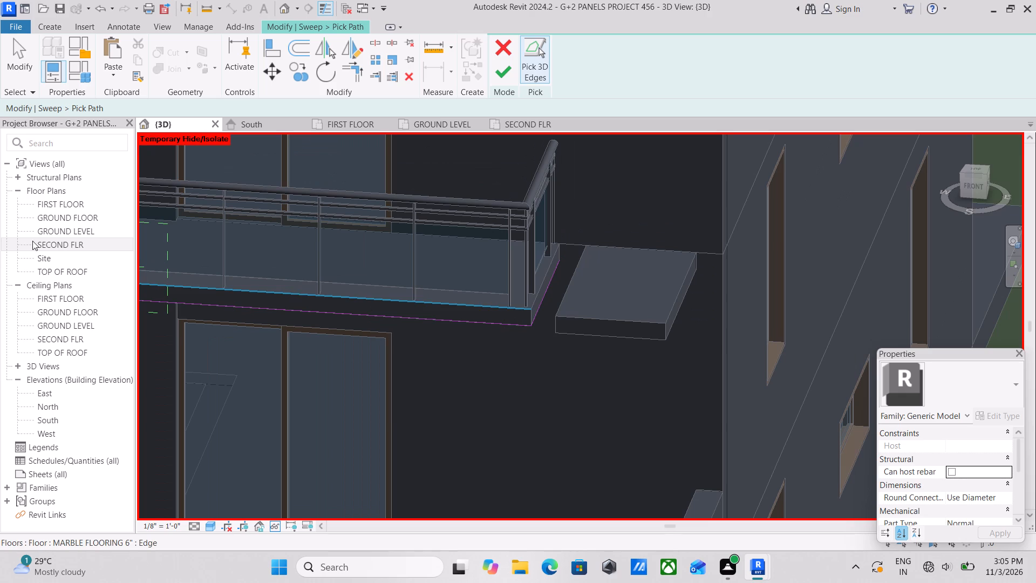
pyautogui.scroll(-2, 115, 235)
pyautogui.keyDown('shift'); pyautogui.moveTo(345, 331); pyautogui.dragTo(501, 303, button='middle'); pyautogui.keyUp('shift')
pyautogui.scroll(-2, 372, 318)
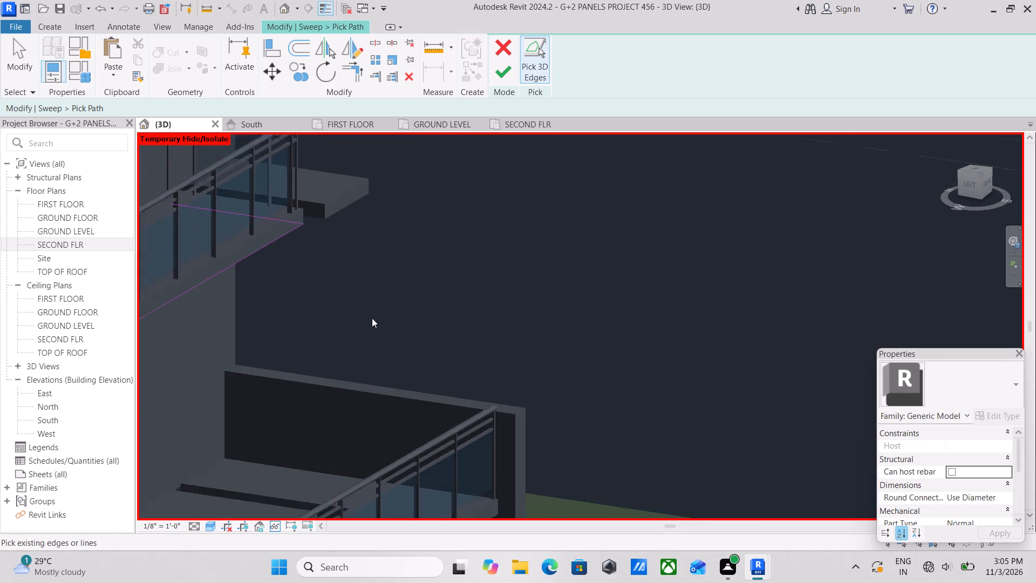
pyautogui.scroll(-2, 372, 318)
pyautogui.moveTo(345, 329); pyautogui.dragTo(443, 311, button='middle')
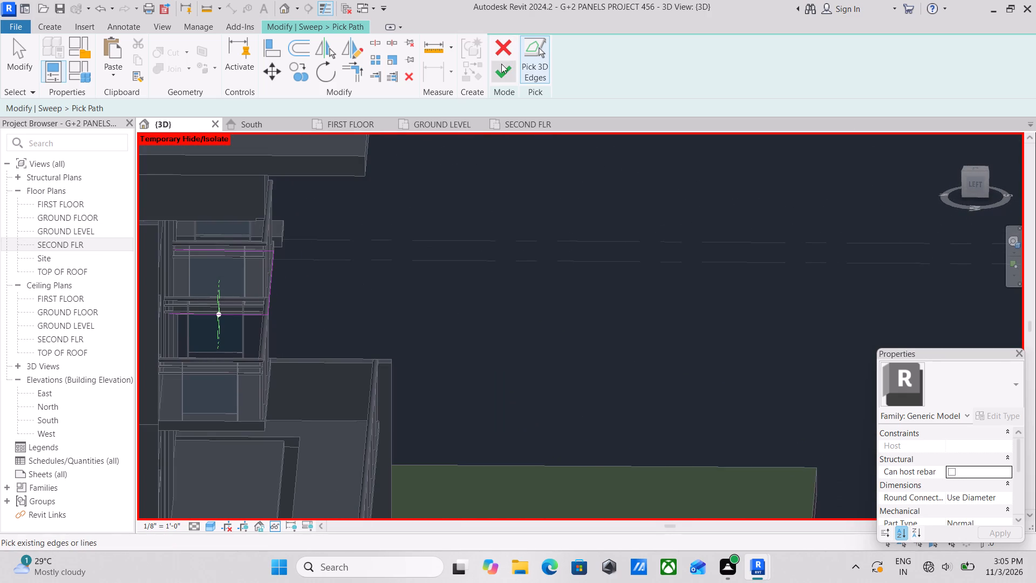
pyautogui.click(501, 64)
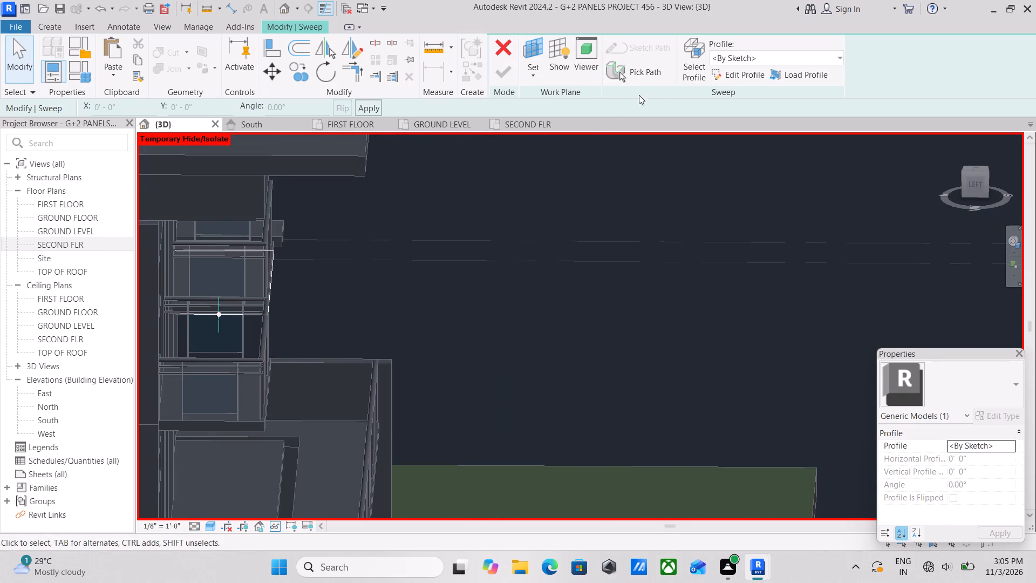
# Sketch a rectangular sweep profile about 2" wide and 5" high, starting at the path's reference-plane intersection and extending downward.
pyautogui.click(718, 74)
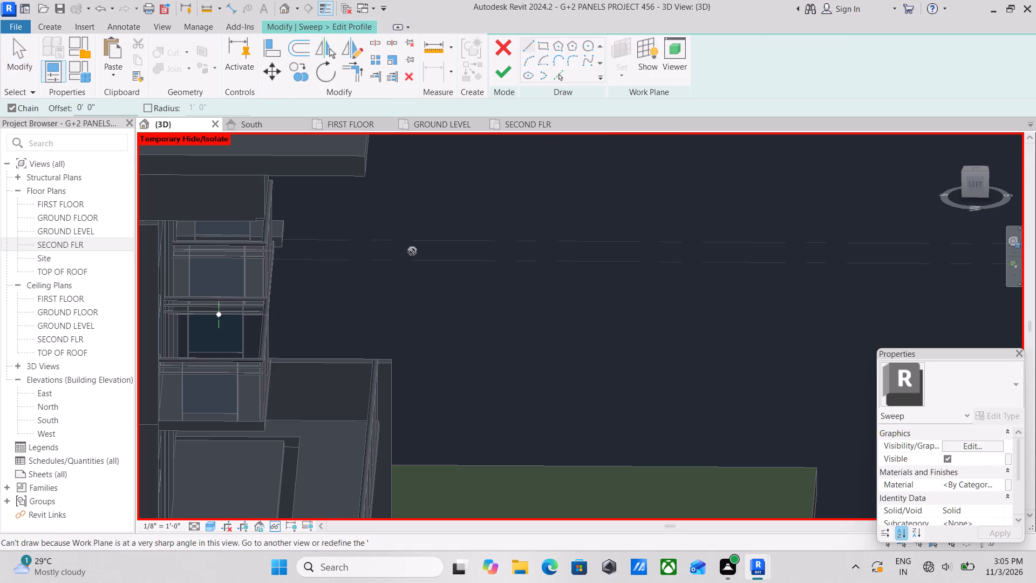
pyautogui.click(976, 183)
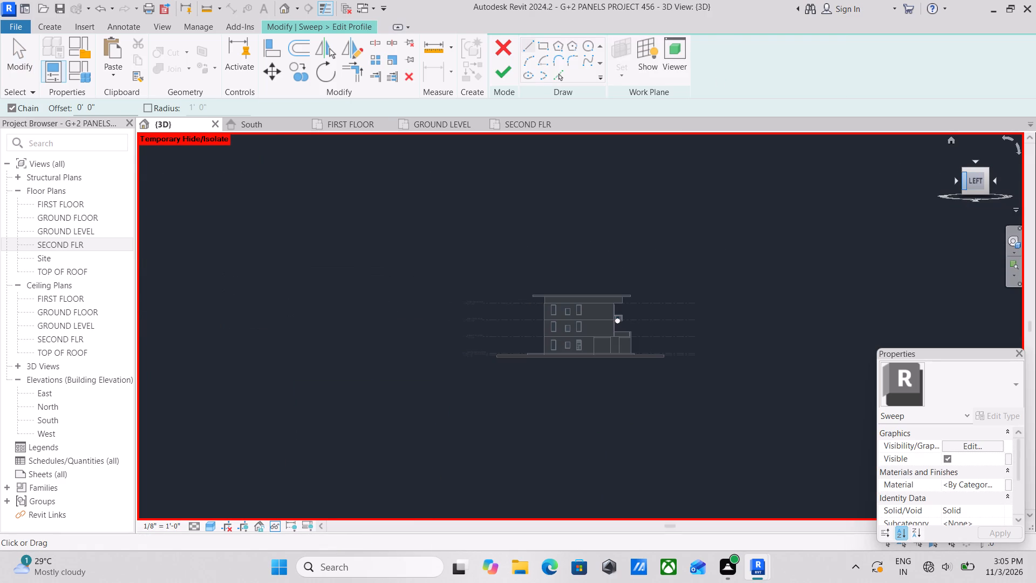
pyautogui.click(966, 182)
pyautogui.click(966, 182)
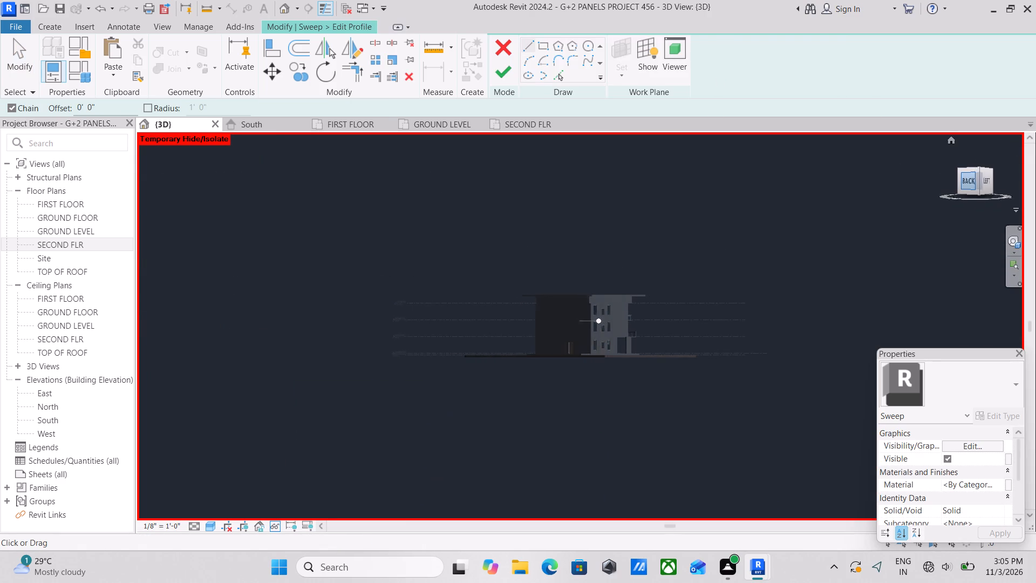
pyautogui.scroll(3, 644, 312)
pyautogui.scroll(3, 601, 328)
pyautogui.scroll(2, 553, 339)
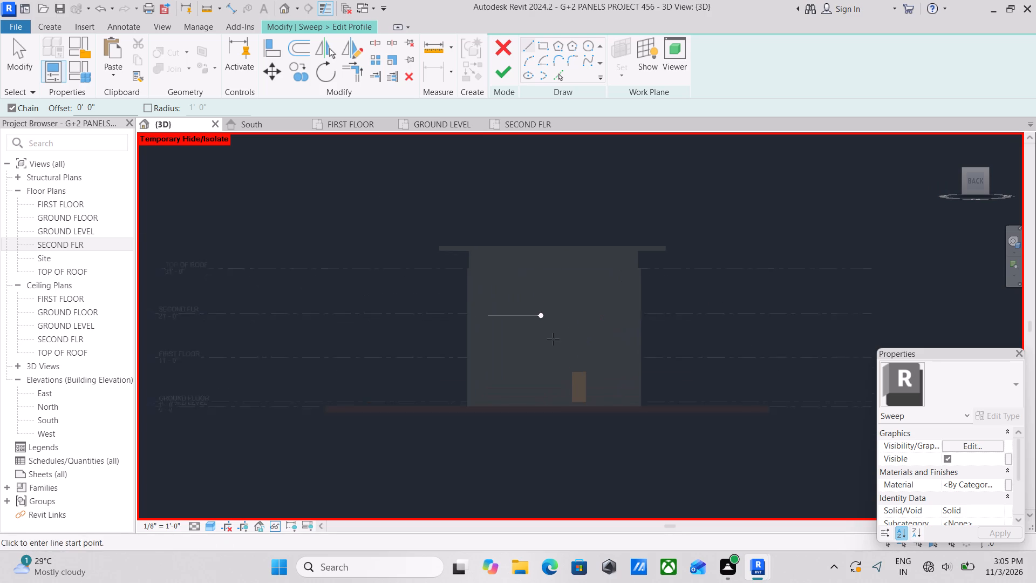
pyautogui.scroll(14, 553, 339)
pyautogui.scroll(8, 527, 241)
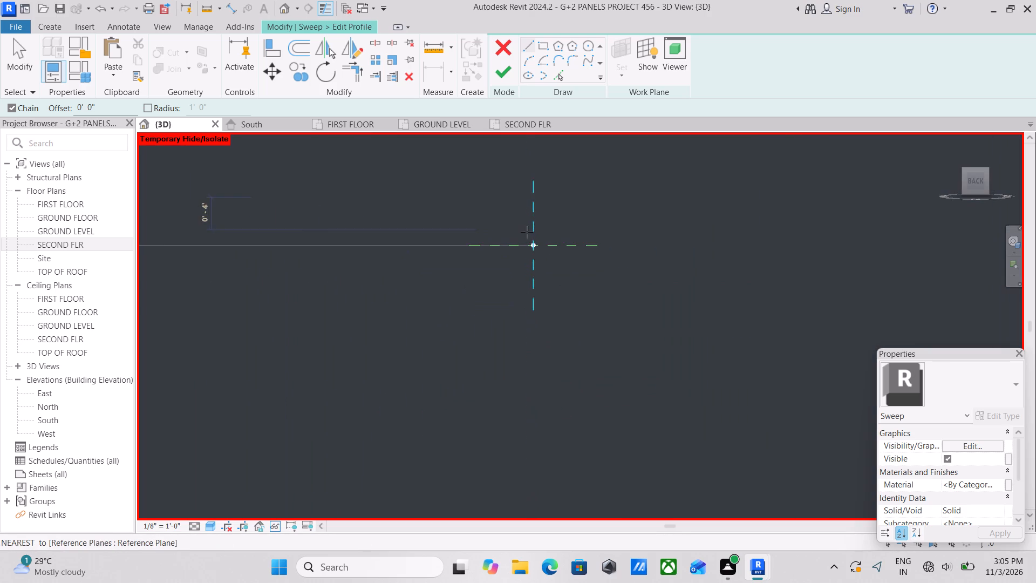
pyautogui.scroll(12, 527, 232)
pyautogui.scroll(-5, 550, 271)
pyautogui.moveTo(550, 268); pyautogui.dragTo(548, 313, button='middle')
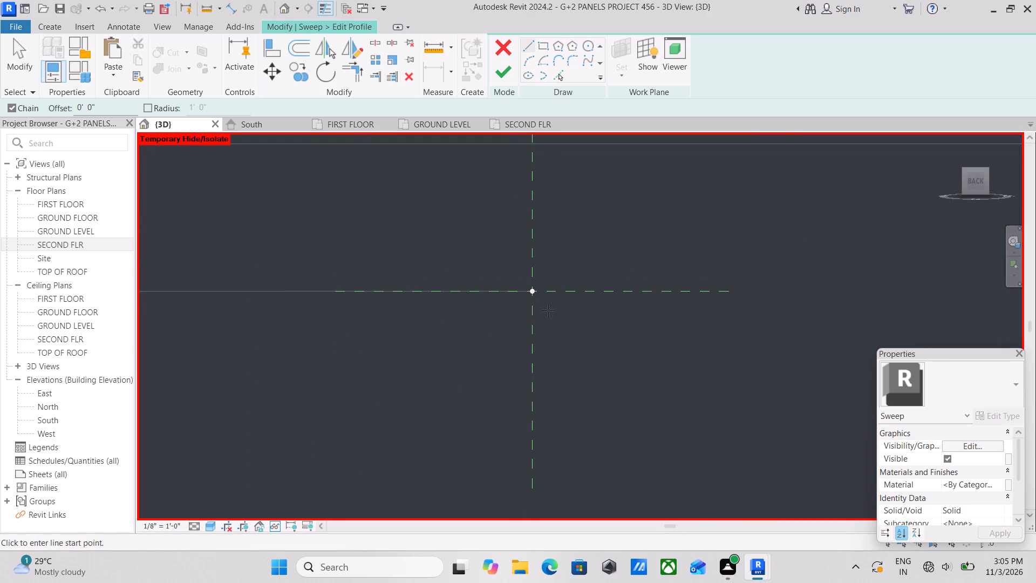
pyautogui.click(533, 289)
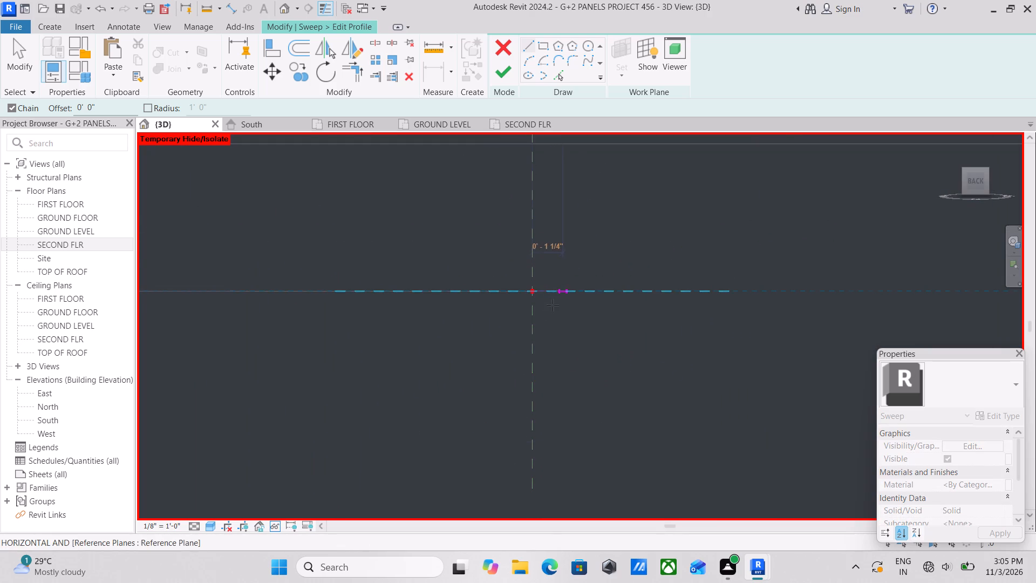
pyautogui.press('Escape')
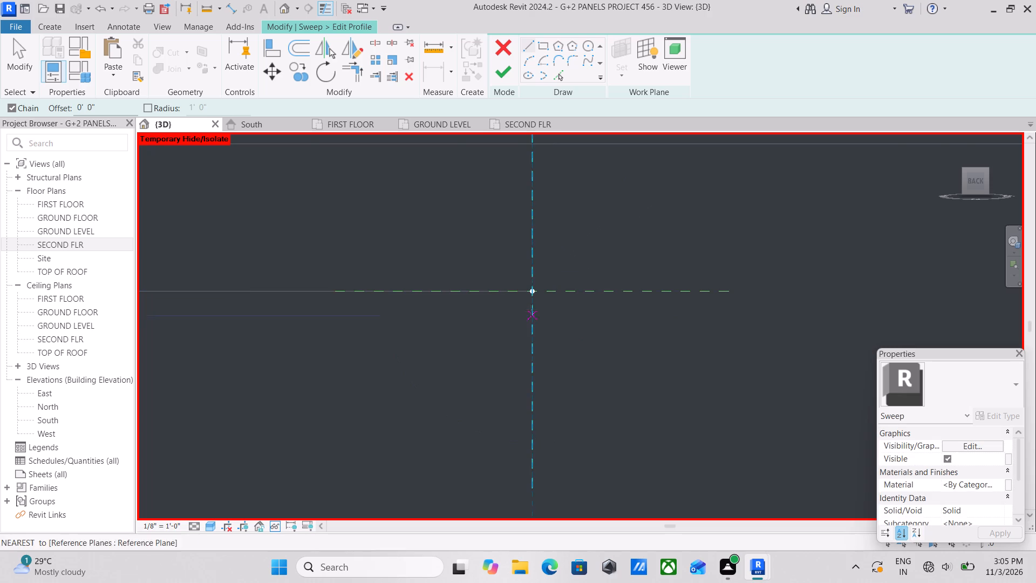
pyautogui.click(547, 46)
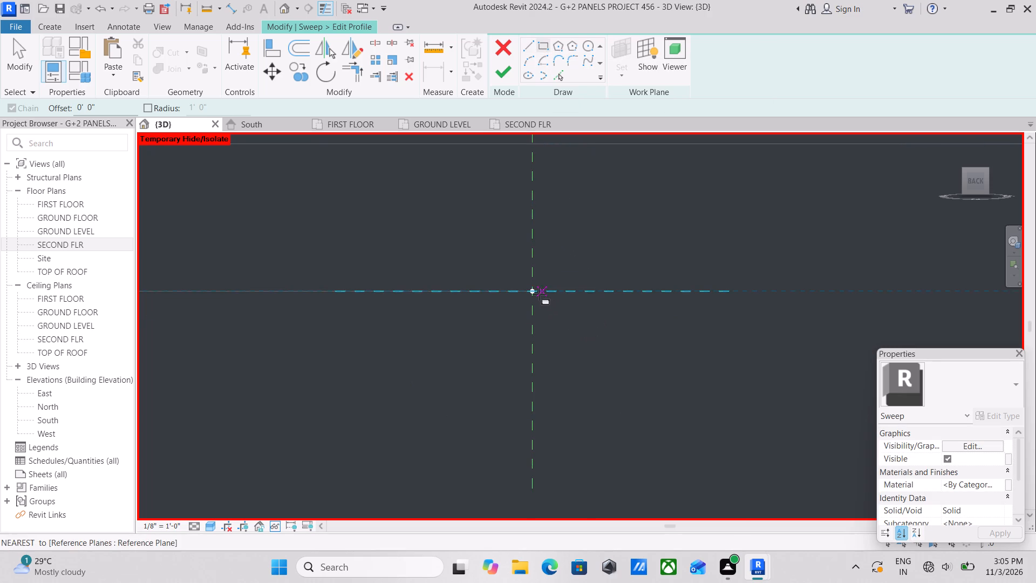
pyautogui.click(537, 293)
pyautogui.moveTo(568, 384); pyautogui.dragTo(583, 316, button='middle')
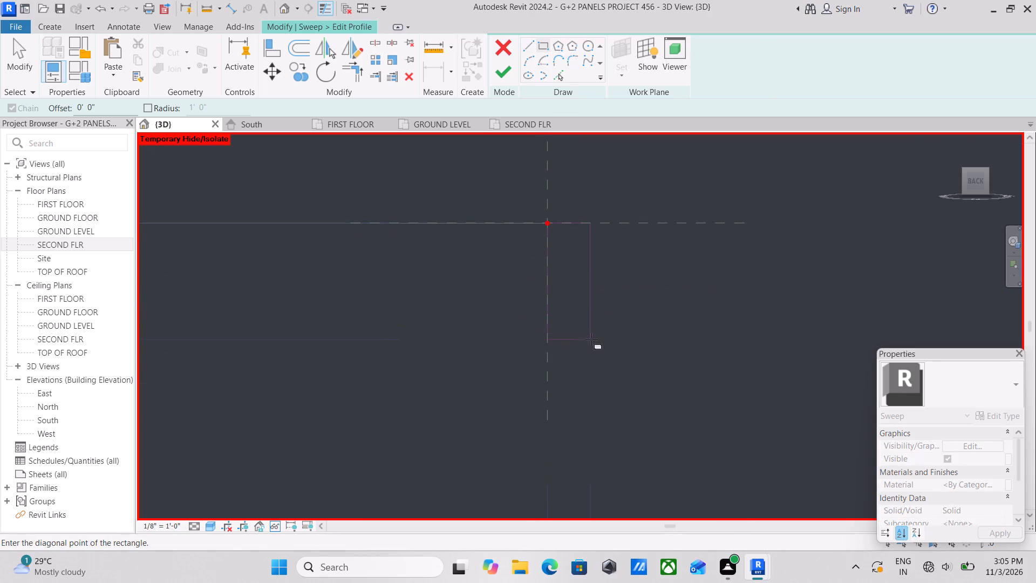
pyautogui.click(597, 345)
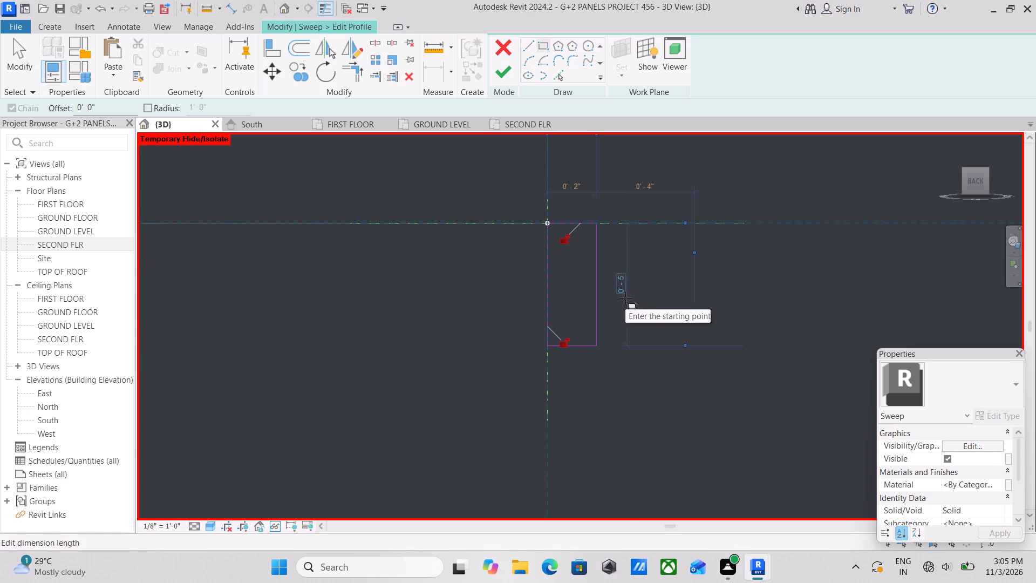
pyautogui.press('Escape')
pyautogui.press('Escape')
pyautogui.press('Escape')
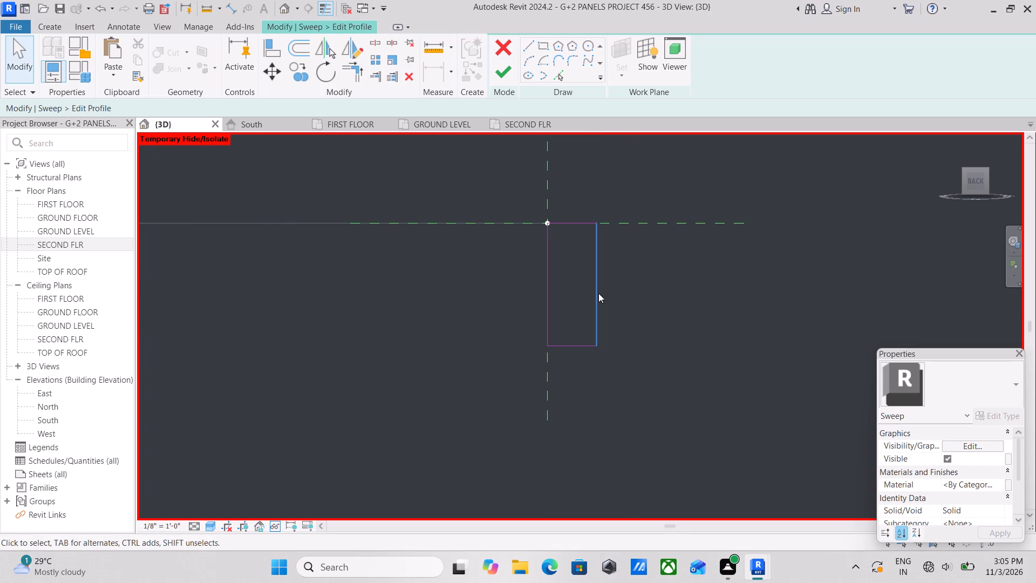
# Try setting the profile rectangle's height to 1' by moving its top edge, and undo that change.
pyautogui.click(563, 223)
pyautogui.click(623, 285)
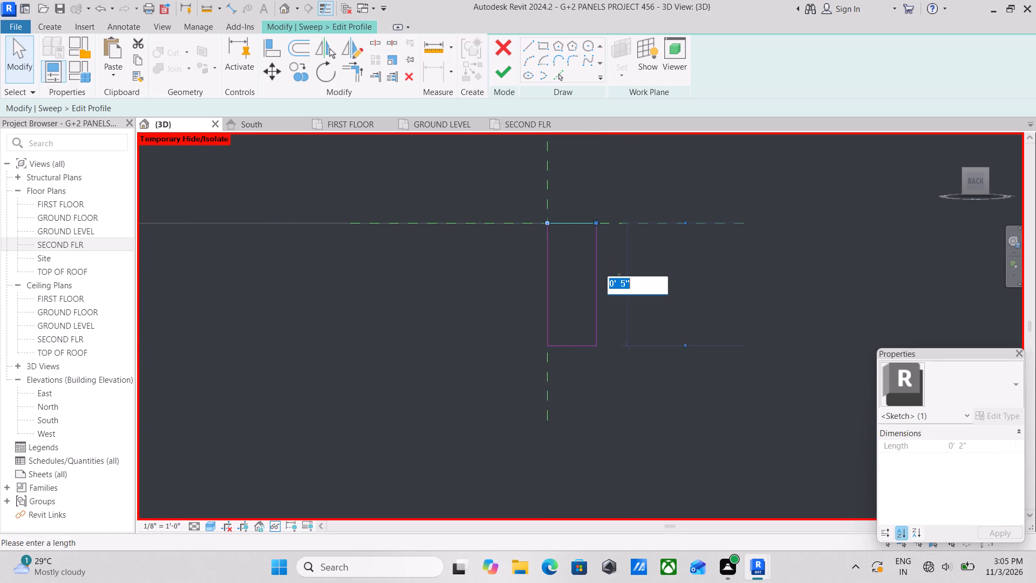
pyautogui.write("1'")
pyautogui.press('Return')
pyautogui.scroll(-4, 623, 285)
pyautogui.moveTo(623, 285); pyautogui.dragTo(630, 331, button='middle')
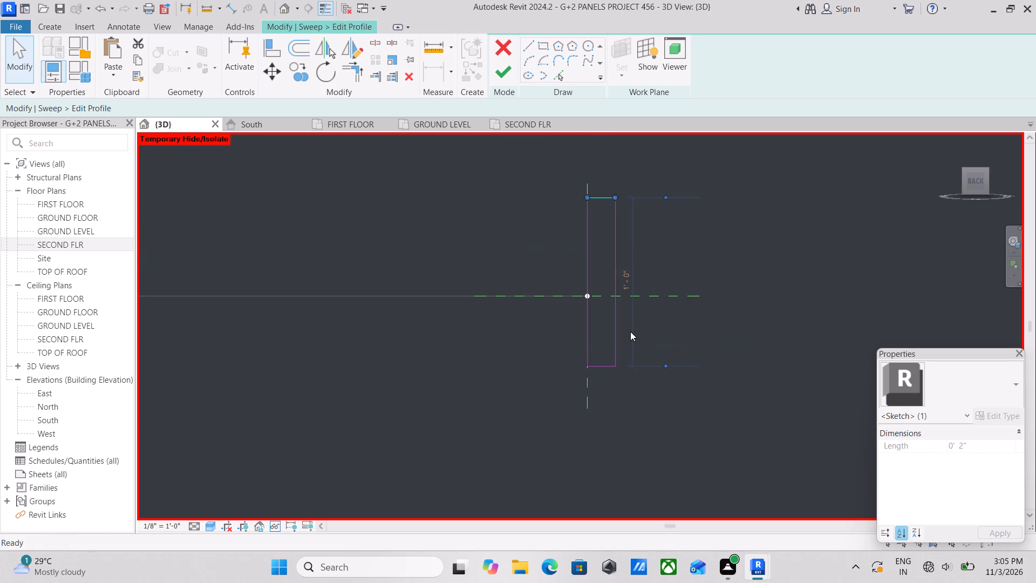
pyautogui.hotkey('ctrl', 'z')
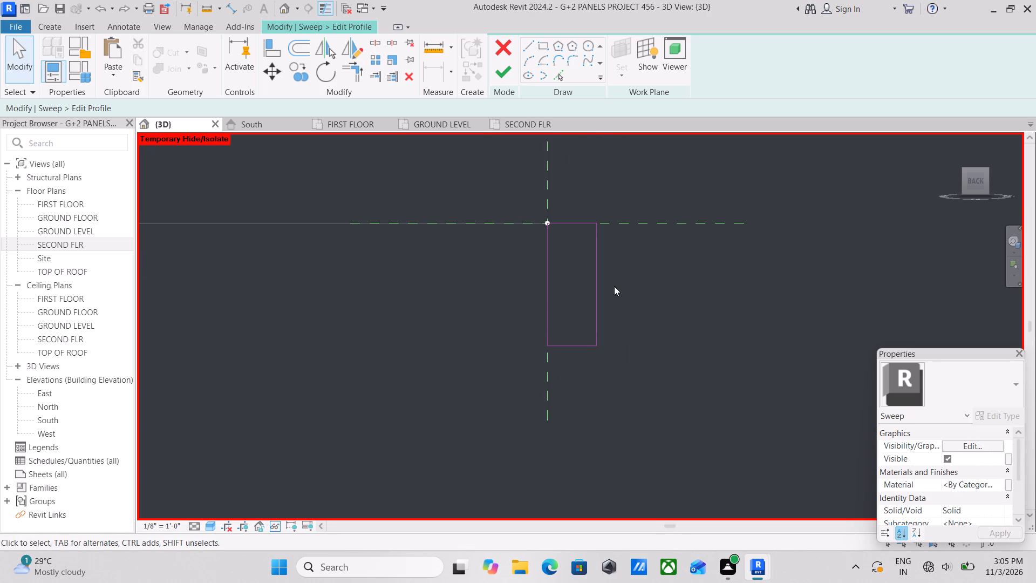
# Set the profile rectangle's height to 1' by moving its bottom edge, keeping the top edge on the path.
pyautogui.click(574, 343)
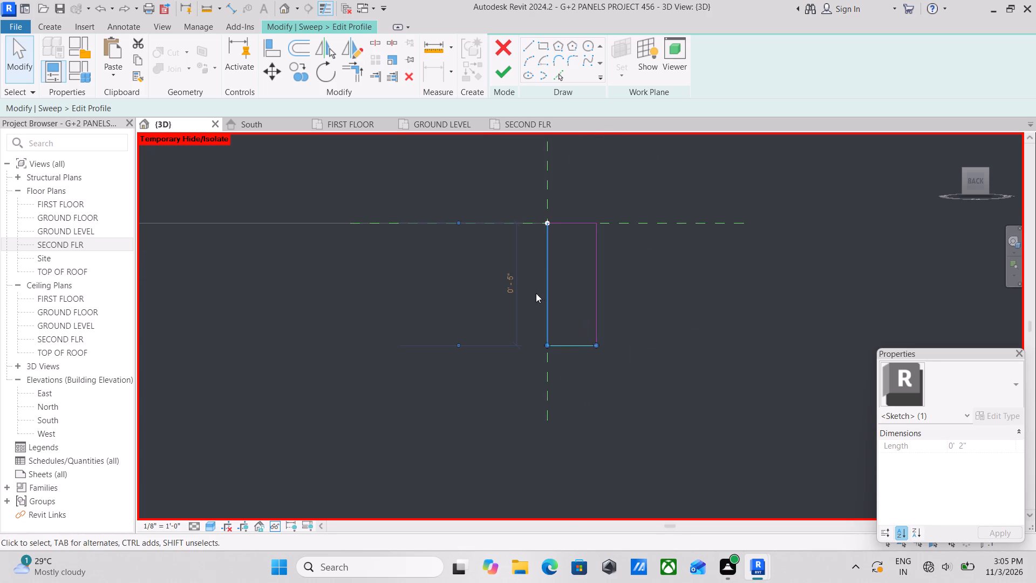
pyautogui.click(507, 283)
pyautogui.press('1')
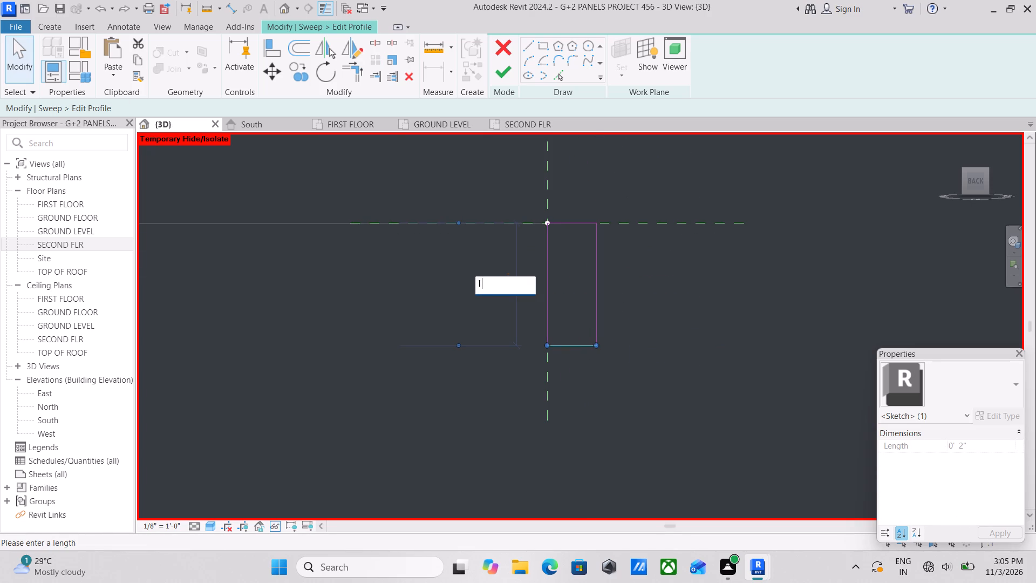
pyautogui.press("'")
pyautogui.press('Return')
pyautogui.scroll(-5, 535, 287)
pyautogui.moveTo(550, 294); pyautogui.dragTo(549, 286, button='middle')
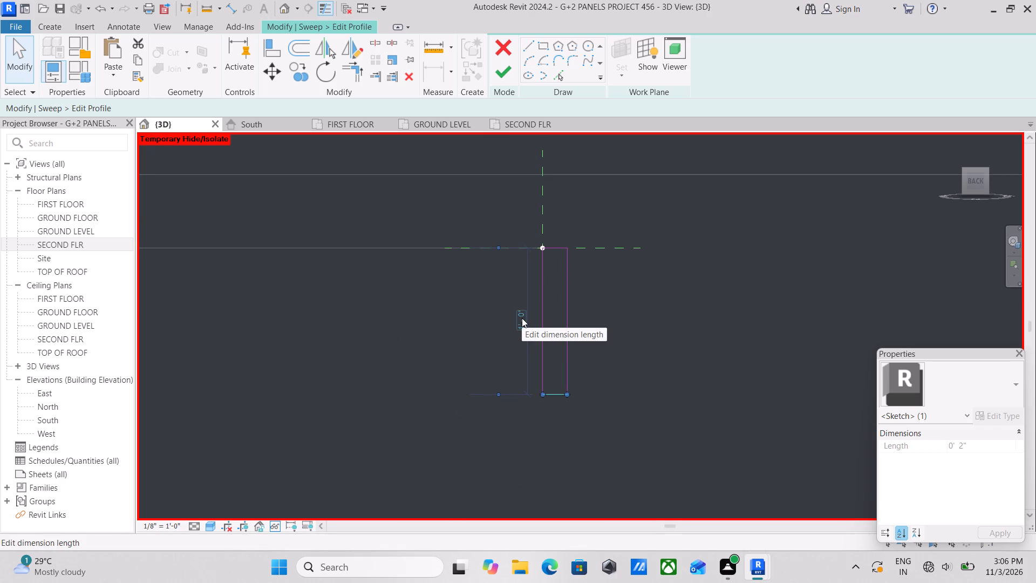
# Assign the 'ROOOFING material to the sweep.
pyautogui.scroll(-3, 945, 383)
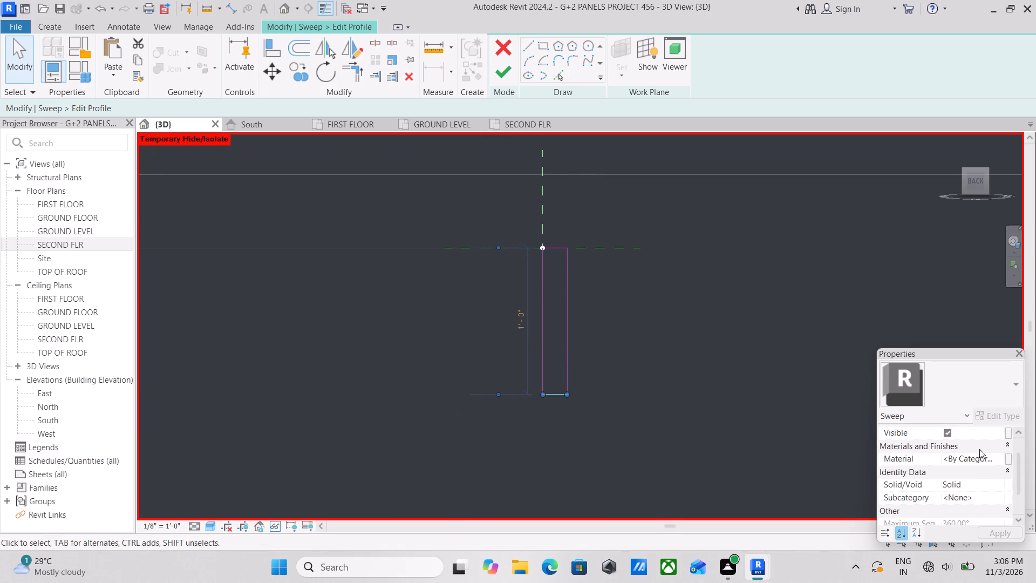
pyautogui.click(999, 457)
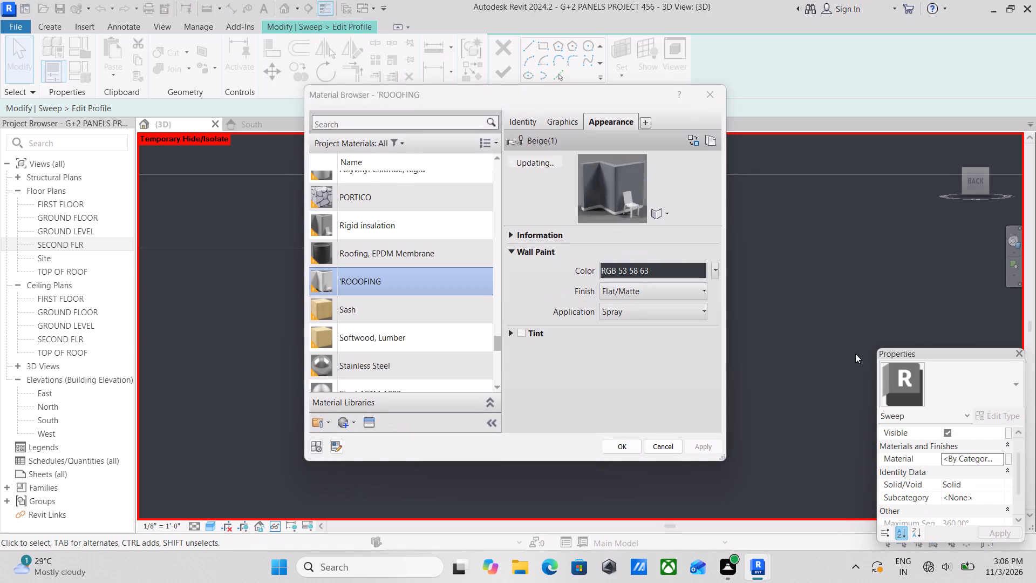
pyautogui.click(625, 445)
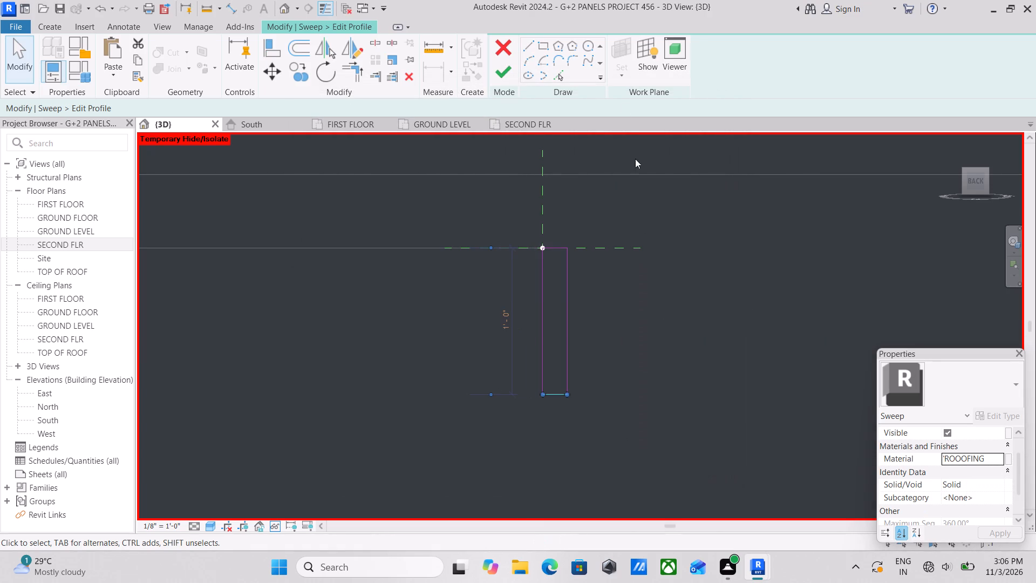
# Finish the profile sketch, the sweep and the in-place model.
pyautogui.click(501, 72)
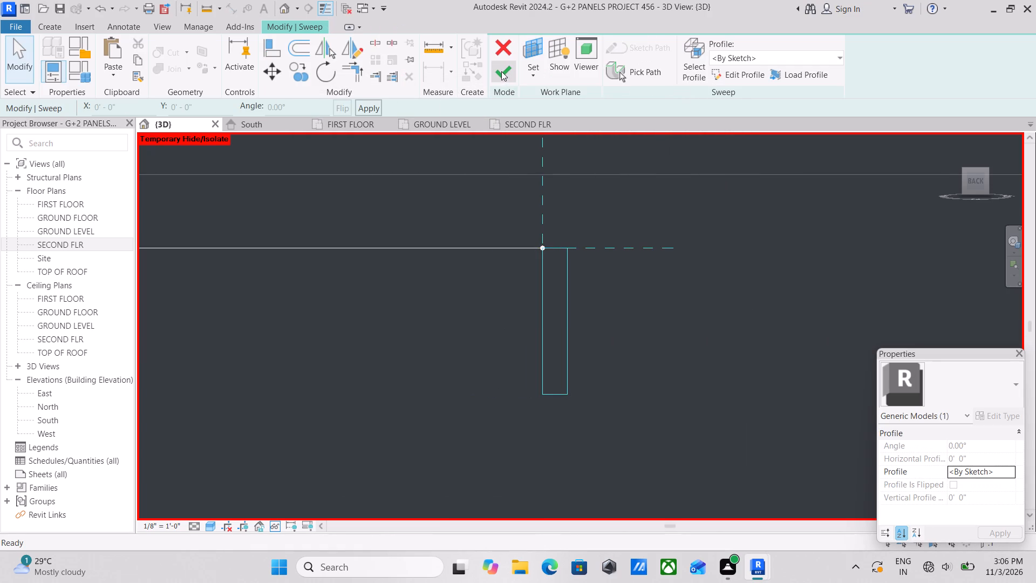
pyautogui.click(501, 73)
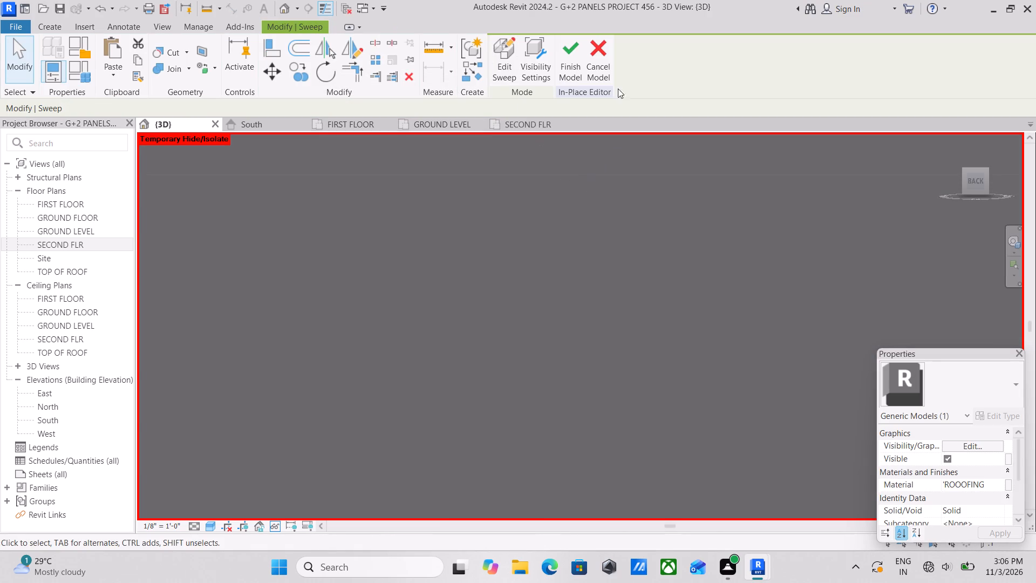
pyautogui.click(571, 50)
# Examine the new sweep below the SECOND FLR balcony slab from the front and side, checking how it meets the slab.
pyautogui.scroll(-9, 623, 236)
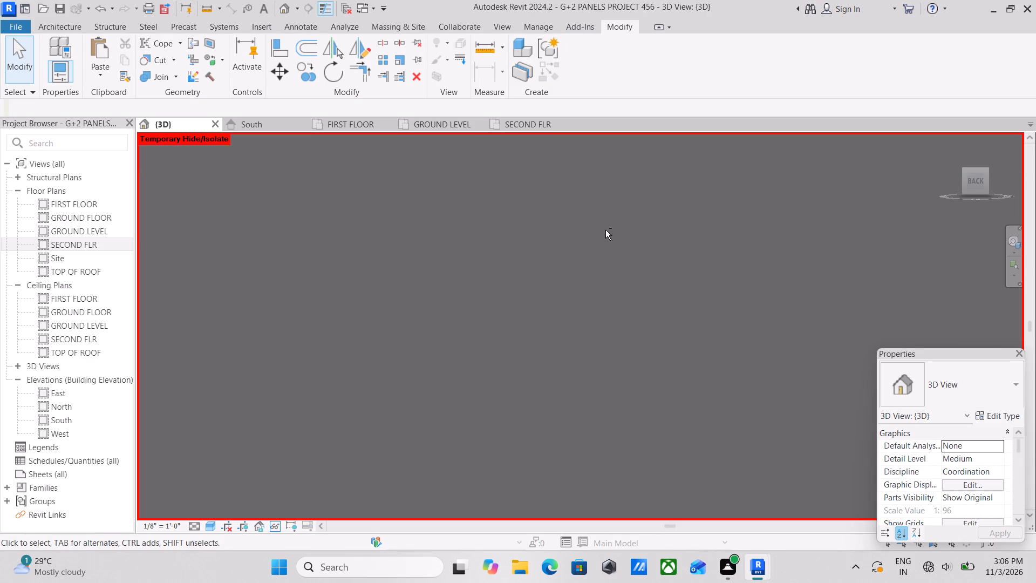
pyautogui.keyDown('shift'); pyautogui.moveTo(605, 230); pyautogui.dragTo(678, 248, button='middle'); pyautogui.keyUp('shift')
pyautogui.scroll(1, 677, 248)
pyautogui.scroll(-6, 677, 248)
pyautogui.keyDown('shift'); pyautogui.moveTo(540, 247); pyautogui.dragTo(710, 276, button='middle'); pyautogui.keyUp('shift')
pyautogui.scroll(-3, 591, 277)
pyautogui.moveTo(591, 277); pyautogui.dragTo(692, 273, button='middle')
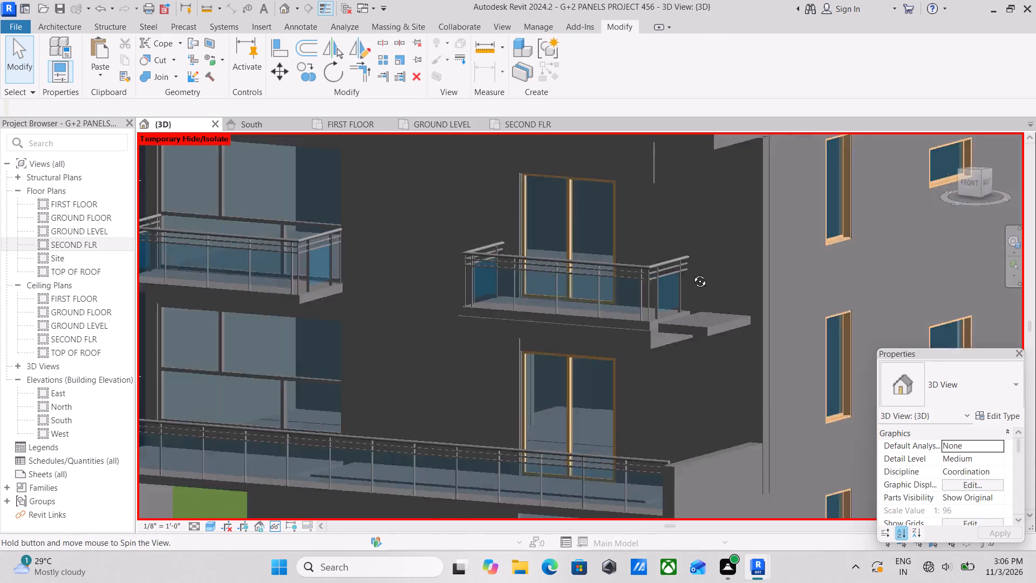
pyautogui.moveTo(692, 273); pyautogui.dragTo(714, 265, button='middle')
pyautogui.moveTo(681, 302); pyautogui.dragTo(642, 281, button='middle')
pyautogui.scroll(6, 618, 307)
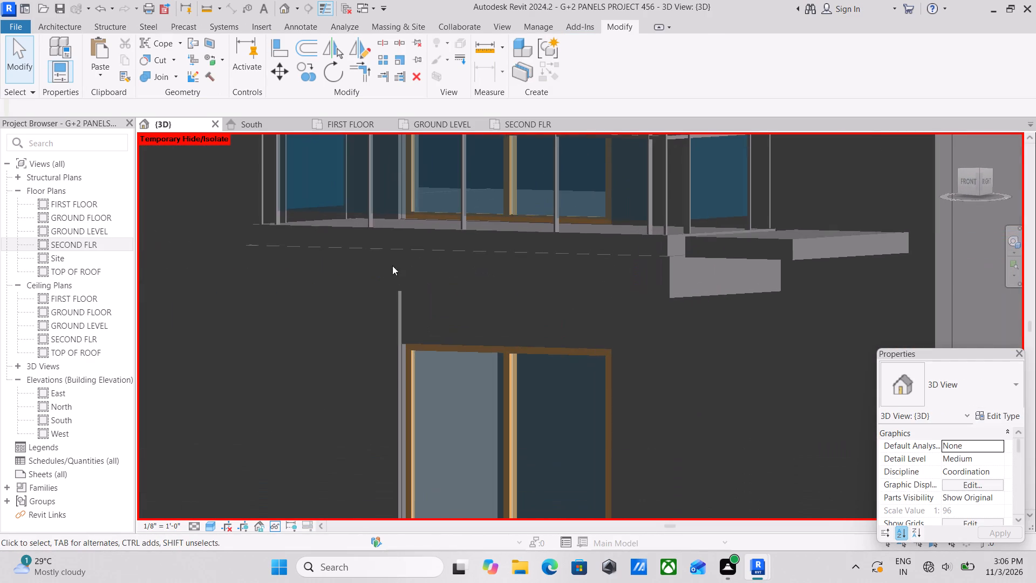
pyautogui.click(305, 260)
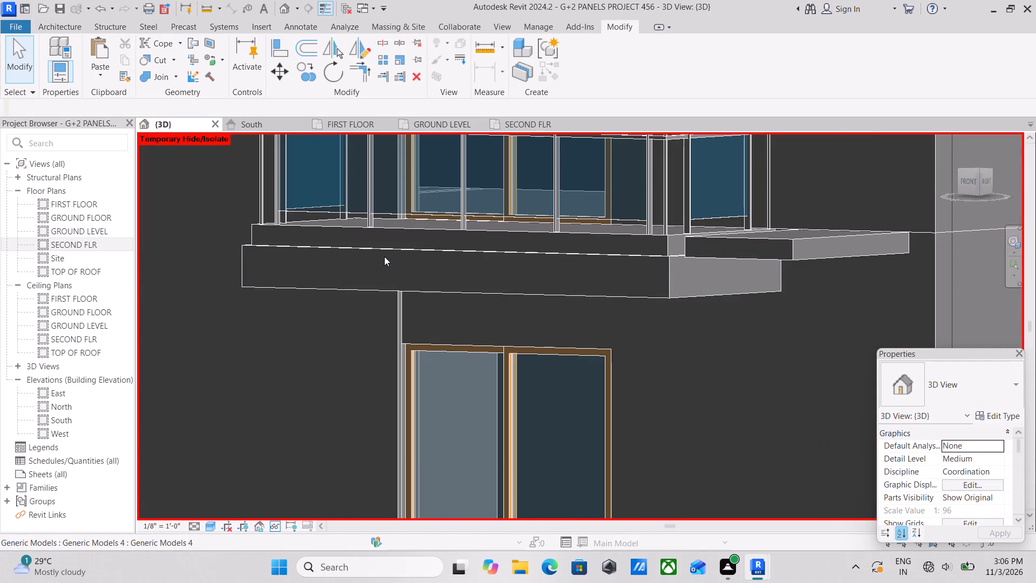
pyautogui.click(383, 252)
pyautogui.scroll(-3, 386, 280)
pyautogui.keyDown('shift'); pyautogui.moveTo(392, 286); pyautogui.dragTo(508, 330, button='middle'); pyautogui.keyUp('shift')
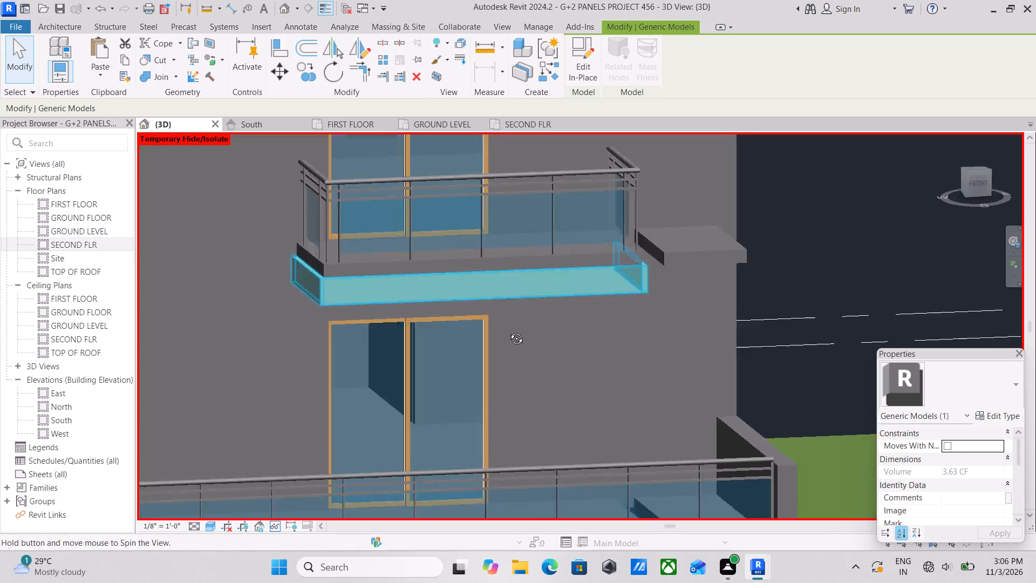
pyautogui.keyDown('shift'); pyautogui.moveTo(508, 330); pyautogui.dragTo(569, 348, button='middle'); pyautogui.keyUp('shift')
pyautogui.keyDown('shift'); pyautogui.moveTo(465, 295); pyautogui.dragTo(489, 287, button='middle'); pyautogui.keyUp('shift')
pyautogui.moveTo(494, 293); pyautogui.dragTo(534, 233, button='middle')
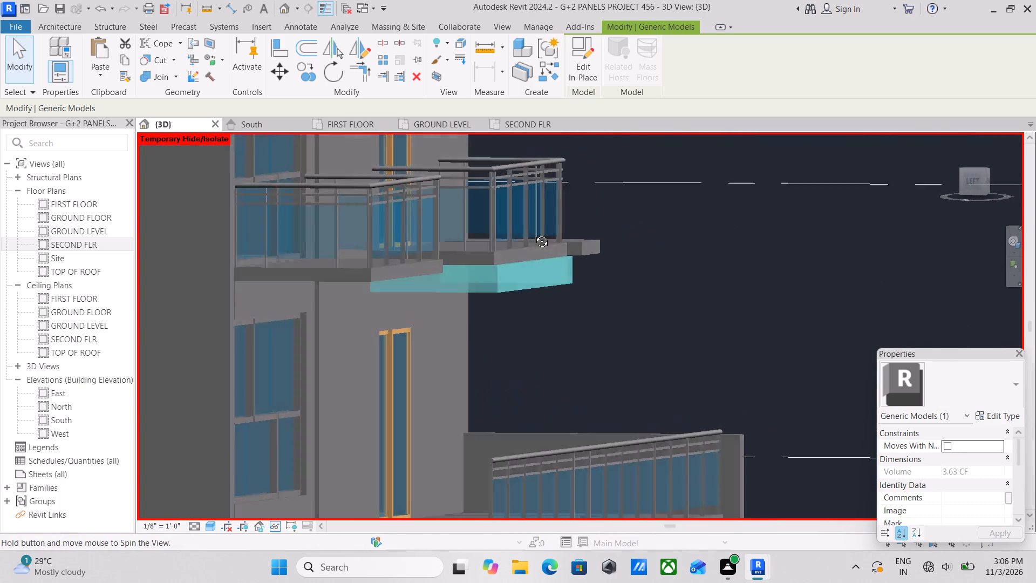
pyautogui.moveTo(534, 233); pyautogui.dragTo(434, 329, button='middle')
pyautogui.keyDown('shift'); pyautogui.moveTo(446, 327); pyautogui.dragTo(398, 229, button='middle'); pyautogui.keyUp('shift')
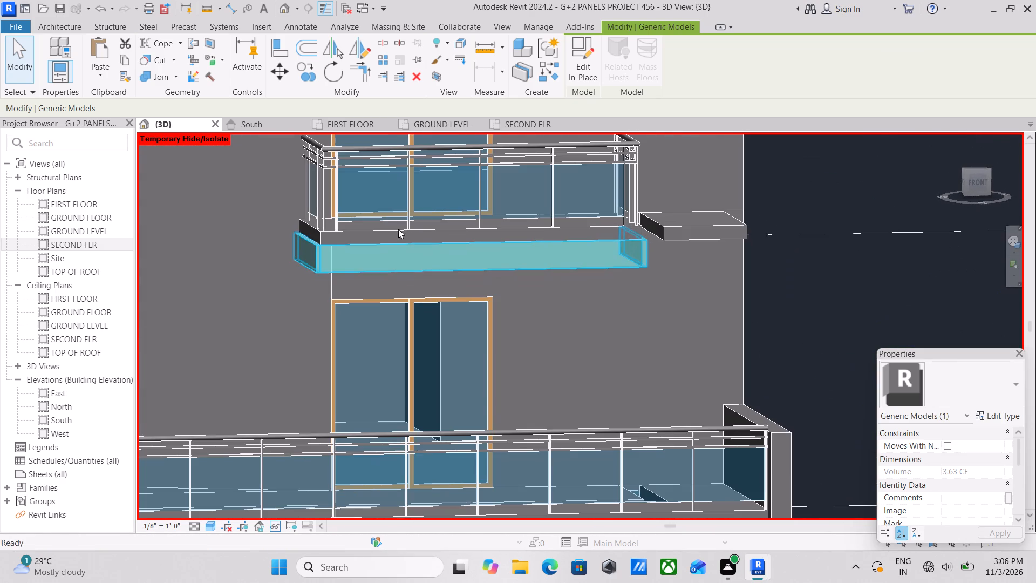
pyautogui.moveTo(359, 262); pyautogui.dragTo(400, 276, button='middle')
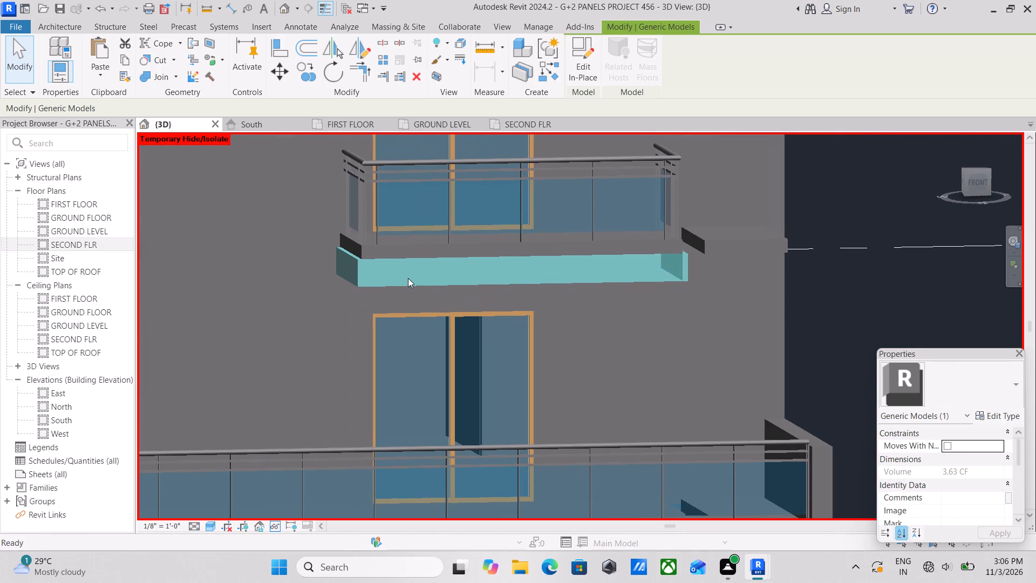
pyautogui.scroll(3, 408, 278)
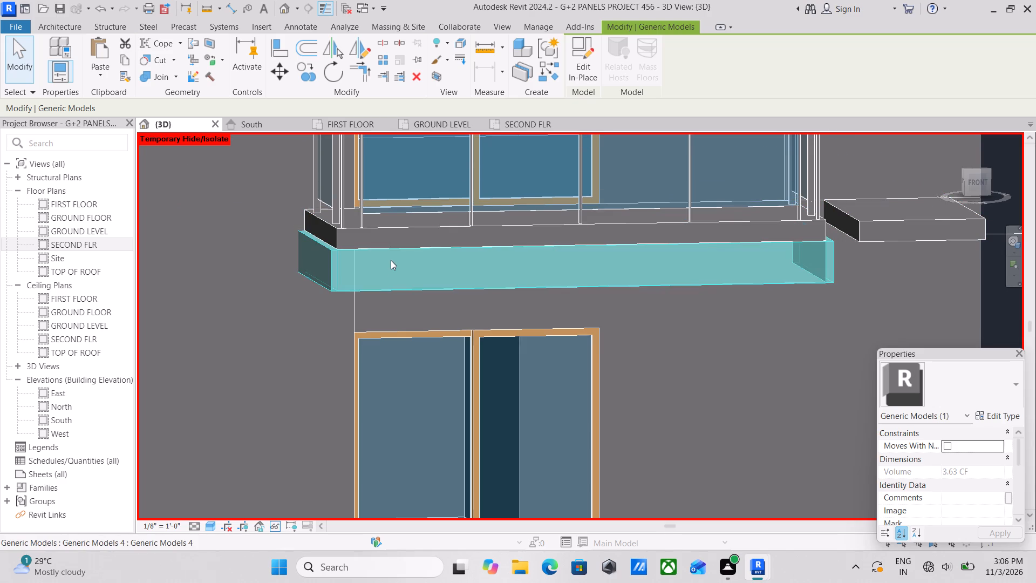
pyautogui.scroll(-1, 391, 270)
pyautogui.moveTo(391, 270); pyautogui.dragTo(434, 291, button='middle')
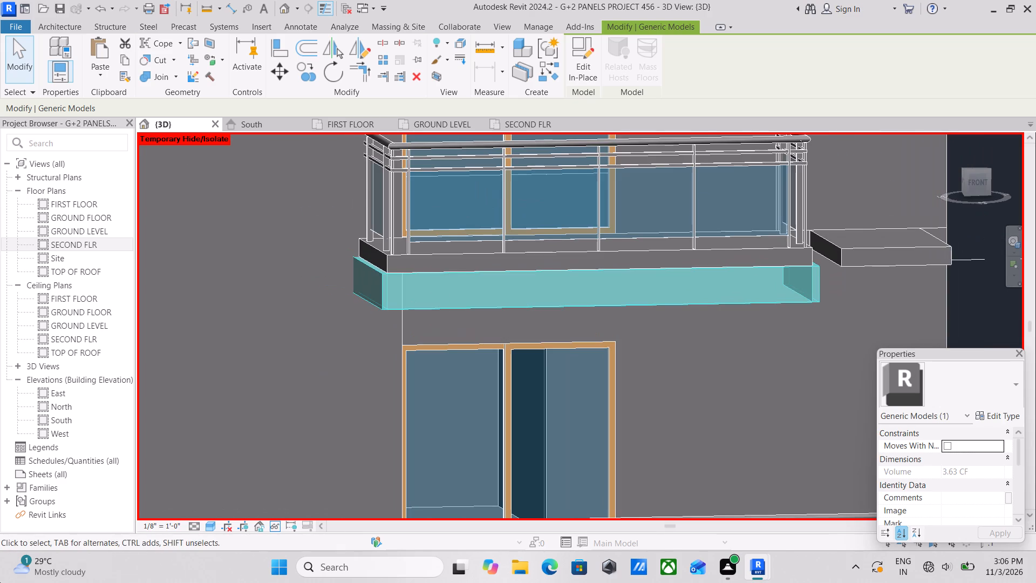
pyautogui.scroll(-1, 776, 107)
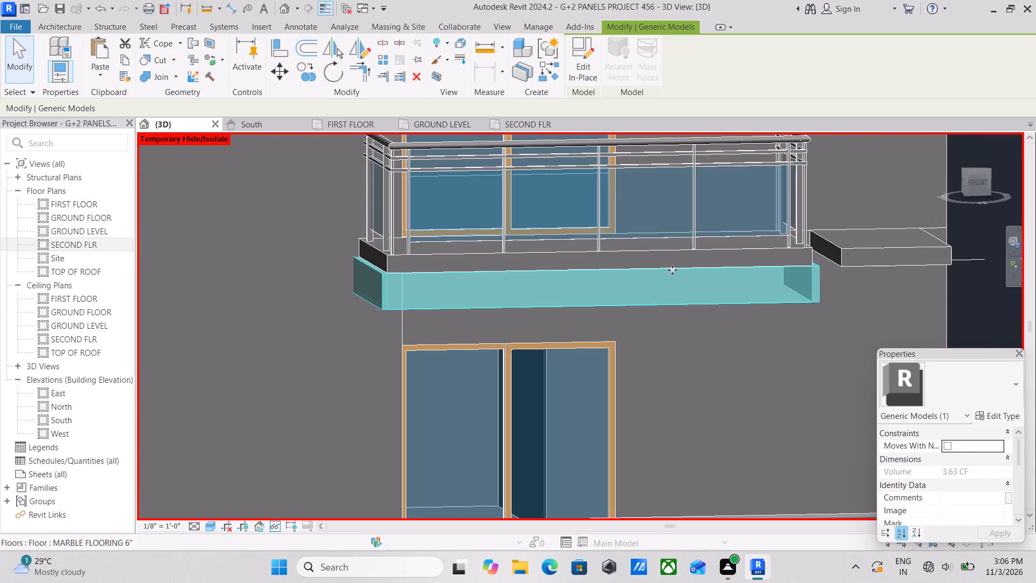
# Delete the in-place sweep running below the SECOND FLR balcony slab.
pyautogui.scroll(2, 435, 298)
pyautogui.click(426, 279)
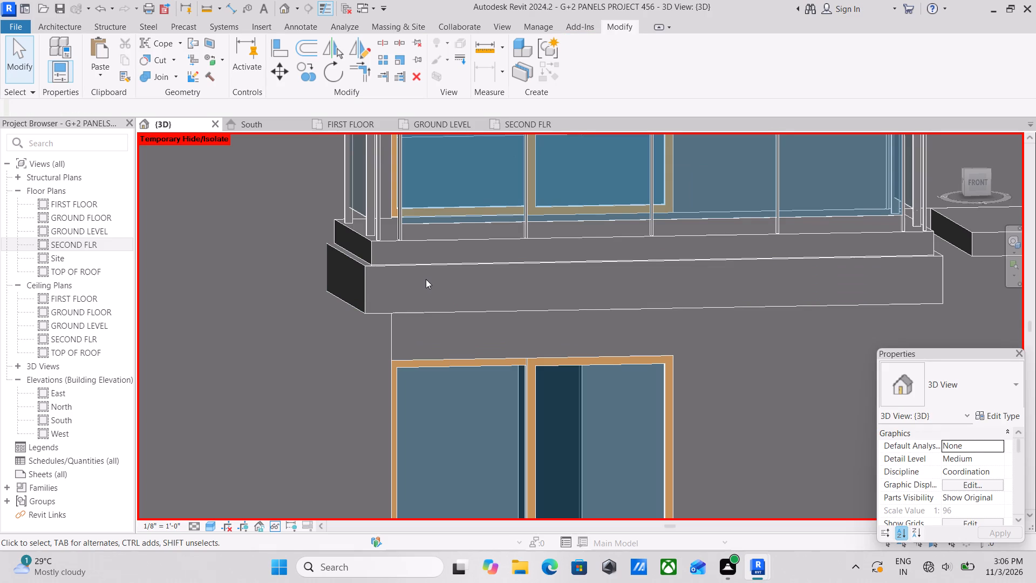
pyautogui.click(365, 277)
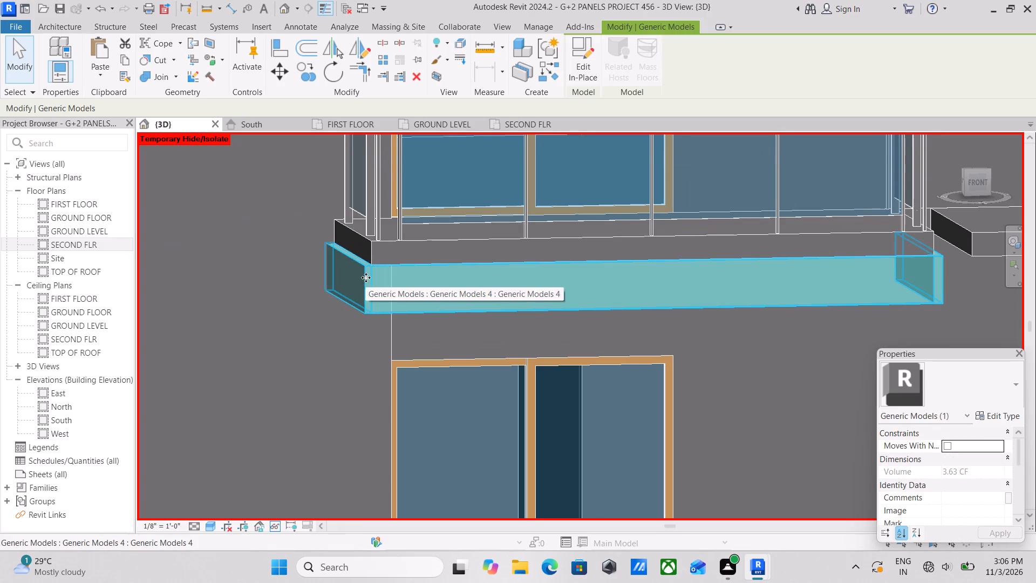
pyautogui.rightClick(365, 277)
pyautogui.click(409, 340)
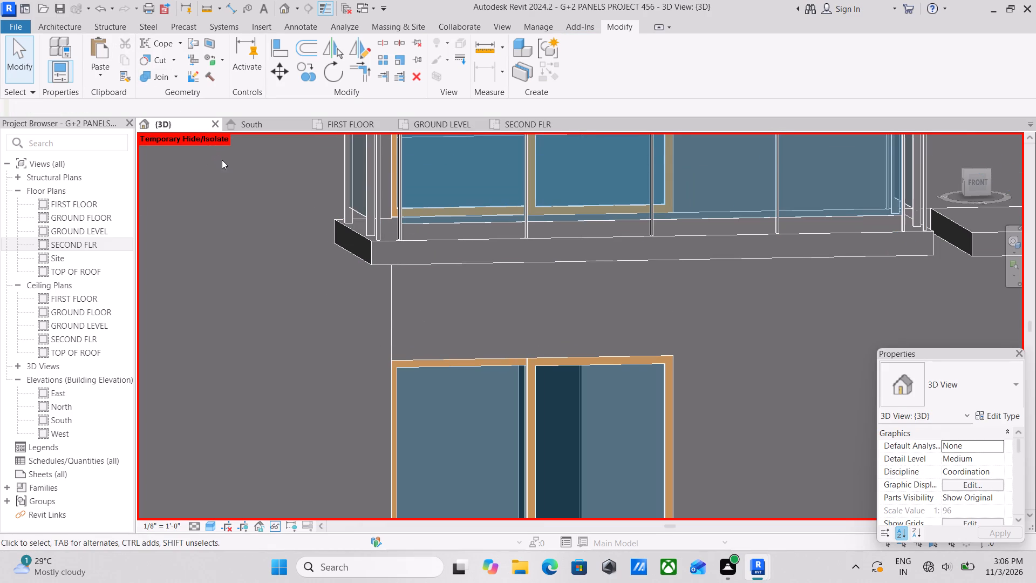
# Start a new in-place model in the Generic Models category, accepting the name Generic Models 4.
pyautogui.click(74, 26)
pyautogui.click(151, 72)
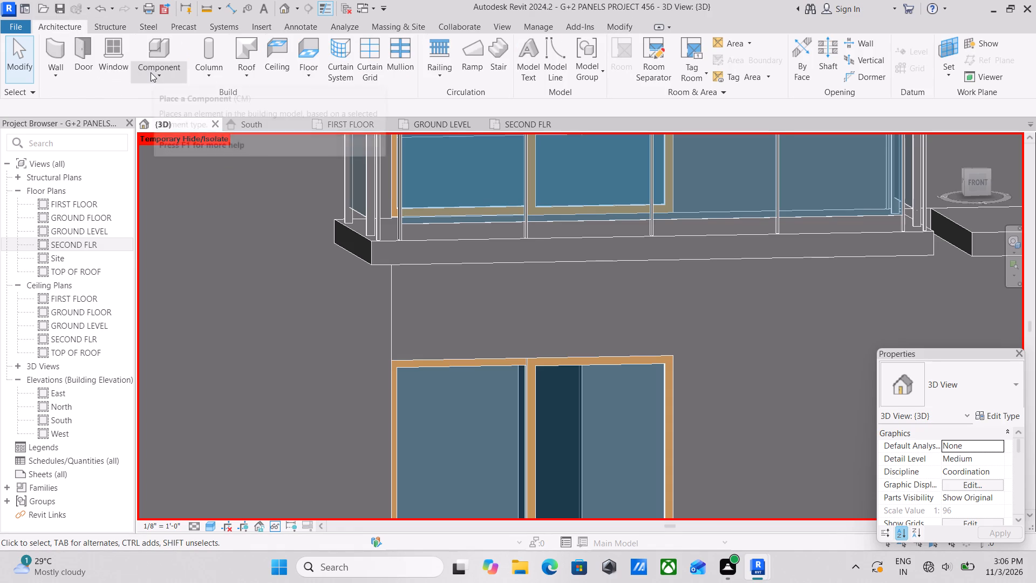
pyautogui.click(156, 124)
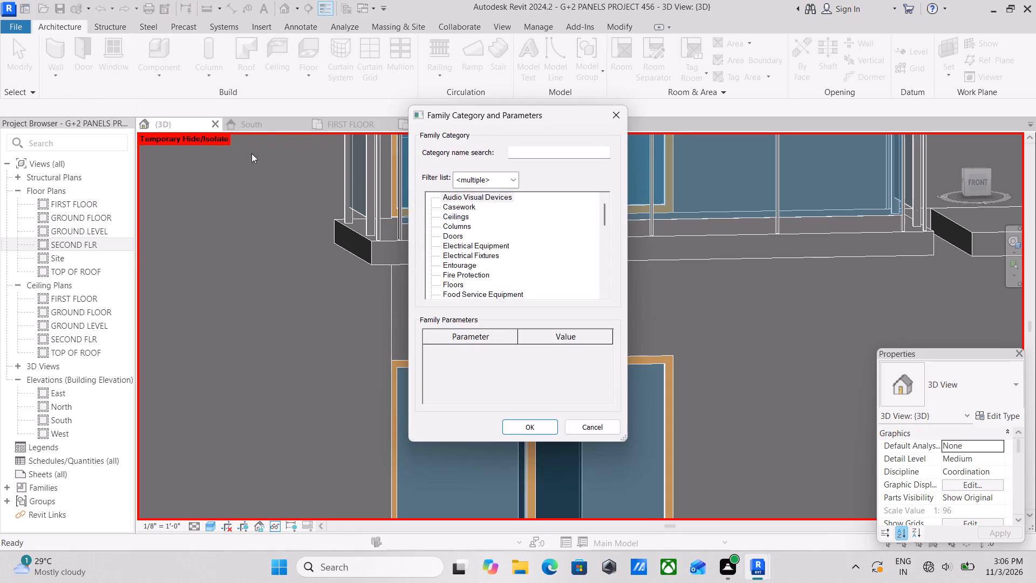
pyautogui.scroll(-2, 544, 239)
pyautogui.scroll(-1, 495, 268)
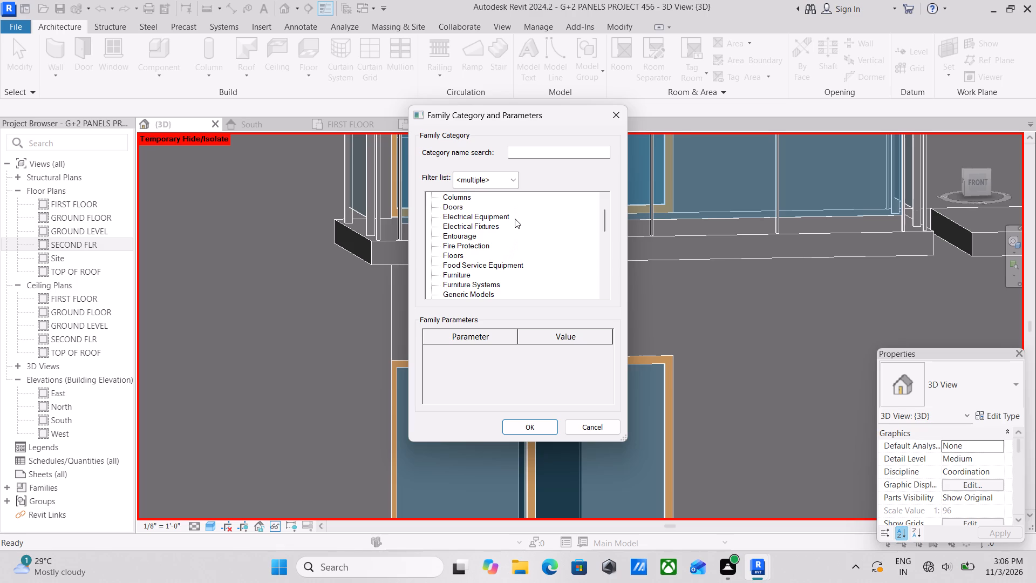
pyautogui.scroll(-2, 452, 242)
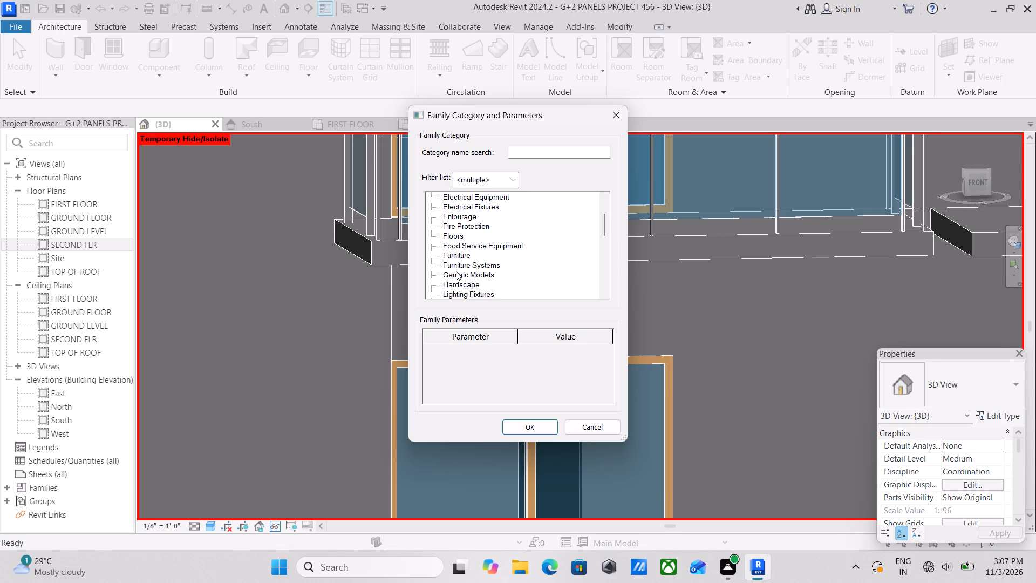
pyautogui.click(456, 271)
pyautogui.click(533, 429)
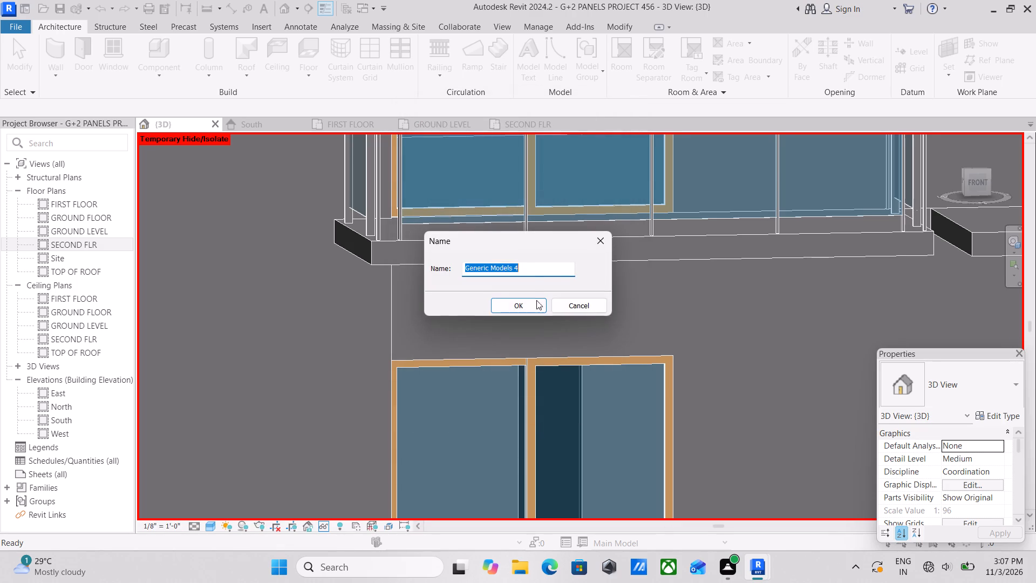
pyautogui.click(517, 302)
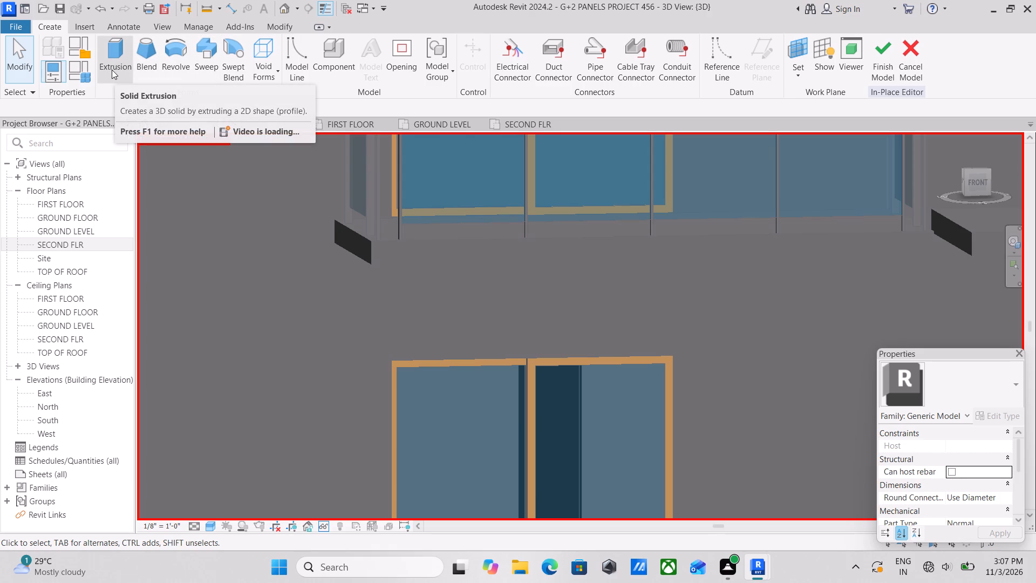
# Start a solid Extrusion and pick the front face of the SECOND FLR balcony slab as its work plane.
pyautogui.click(126, 67)
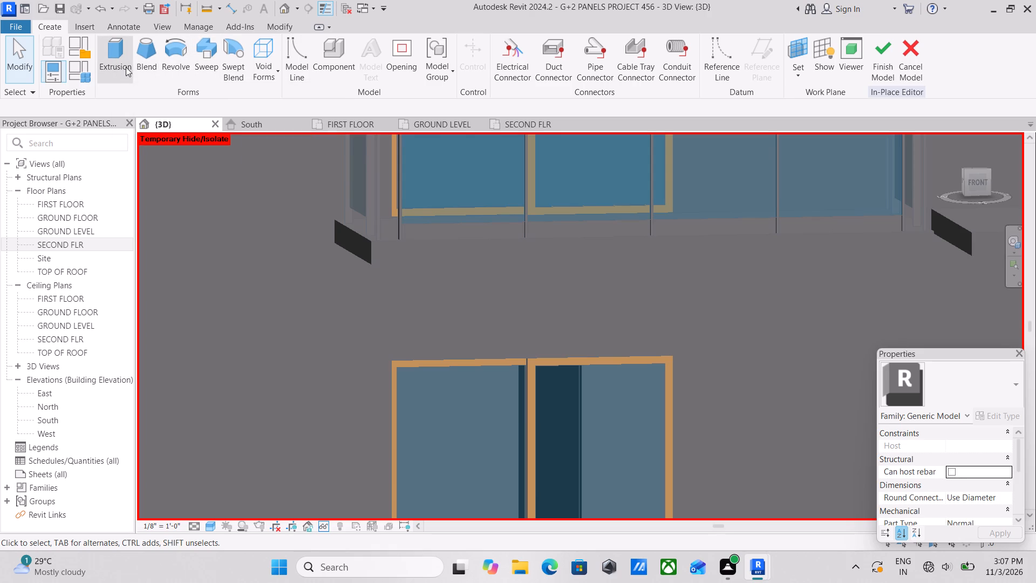
pyautogui.scroll(-3, 447, 261)
pyautogui.scroll(-1, 580, 277)
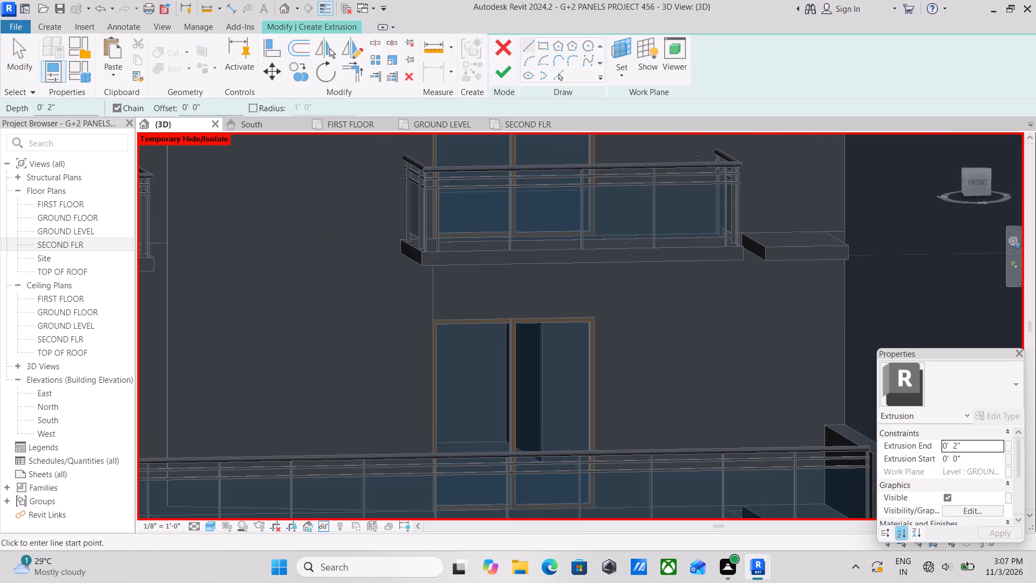
pyautogui.click(615, 67)
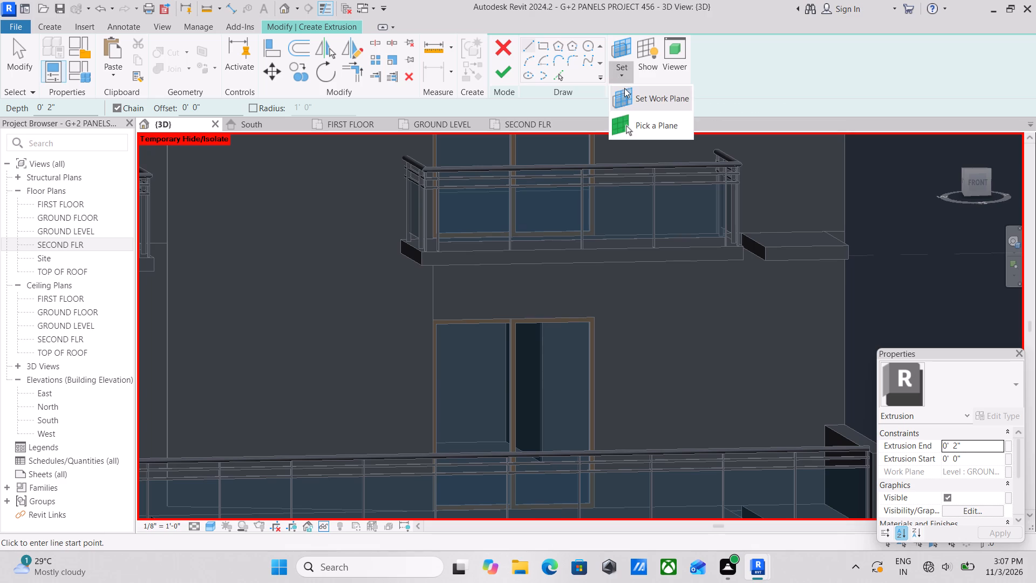
pyautogui.click(635, 122)
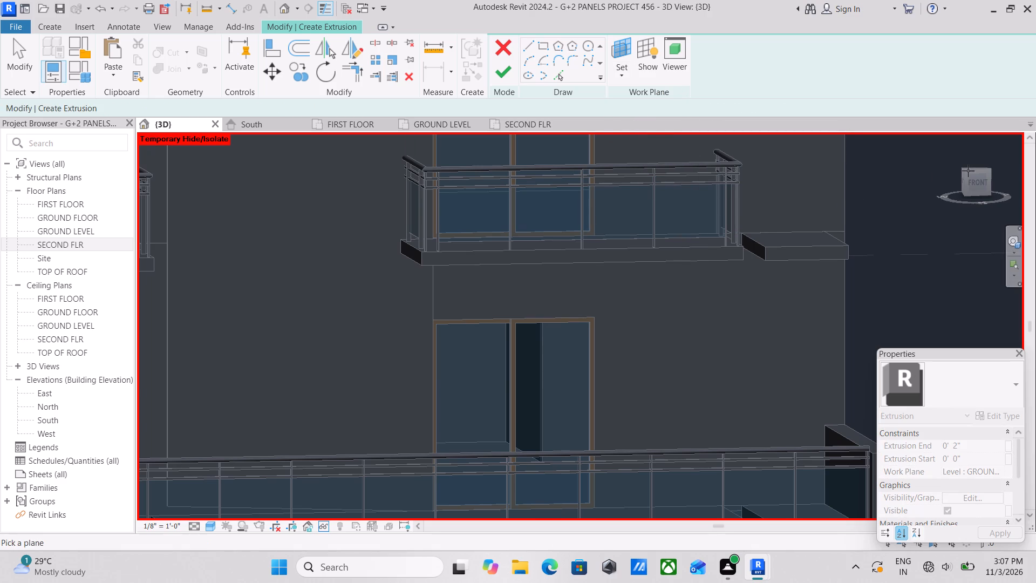
pyautogui.scroll(3, 512, 232)
pyautogui.scroll(3, 376, 279)
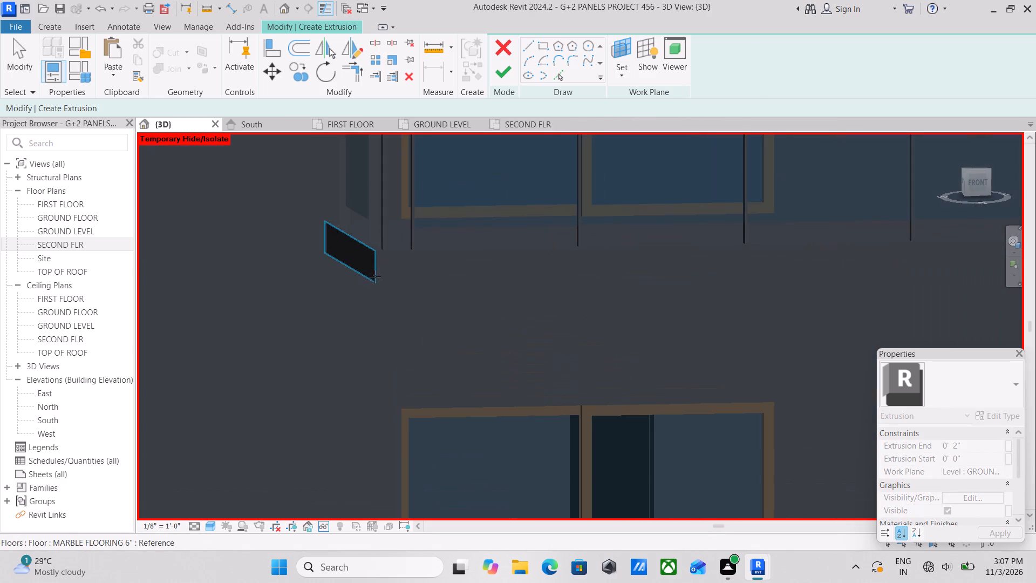
pyautogui.click(381, 257)
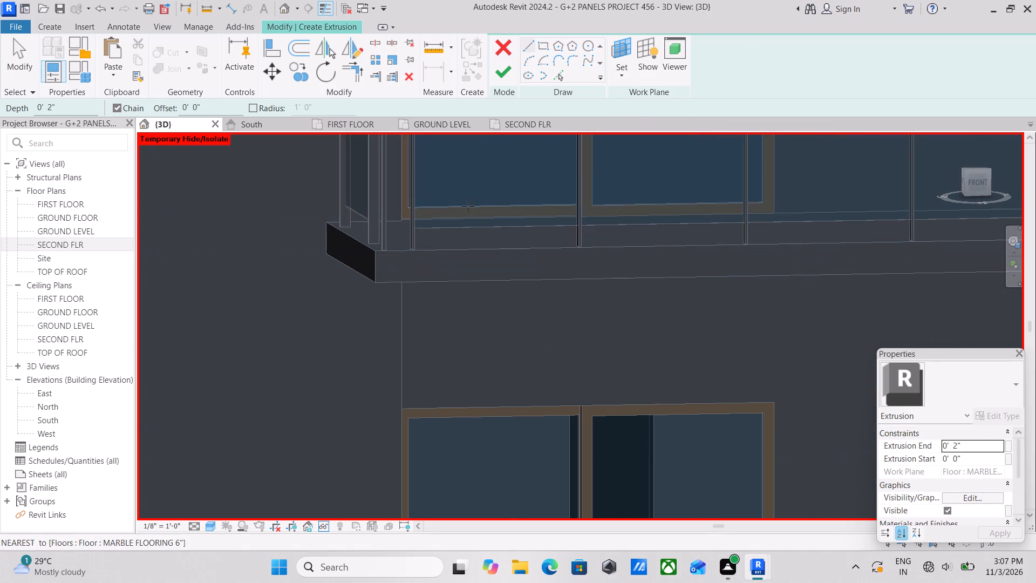
# Sketch a rectangle about 11' 11" long over the balcony slab's front face, from its upper corner to the opposite lower corner.
pyautogui.click(540, 44)
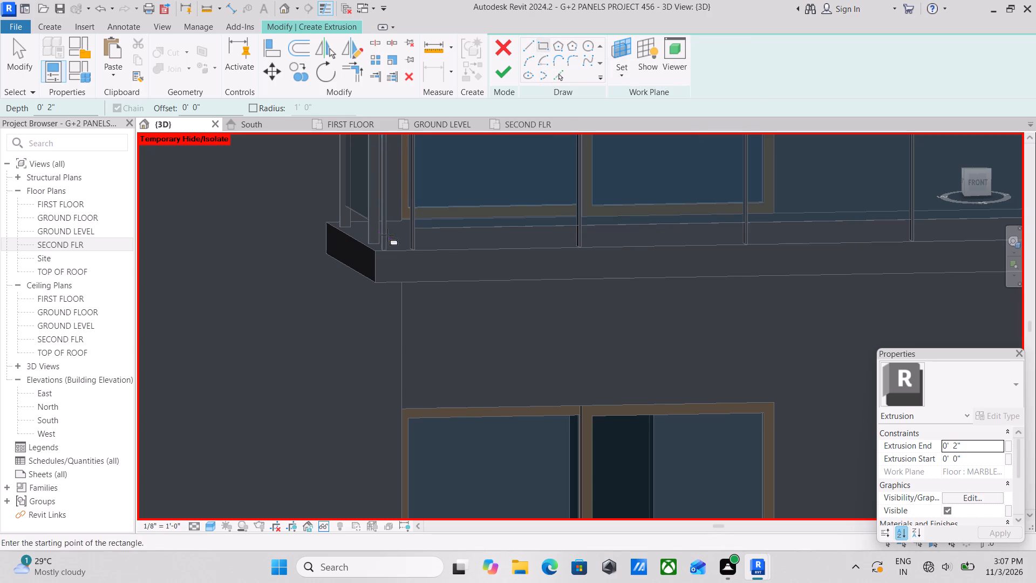
pyautogui.click(375, 254)
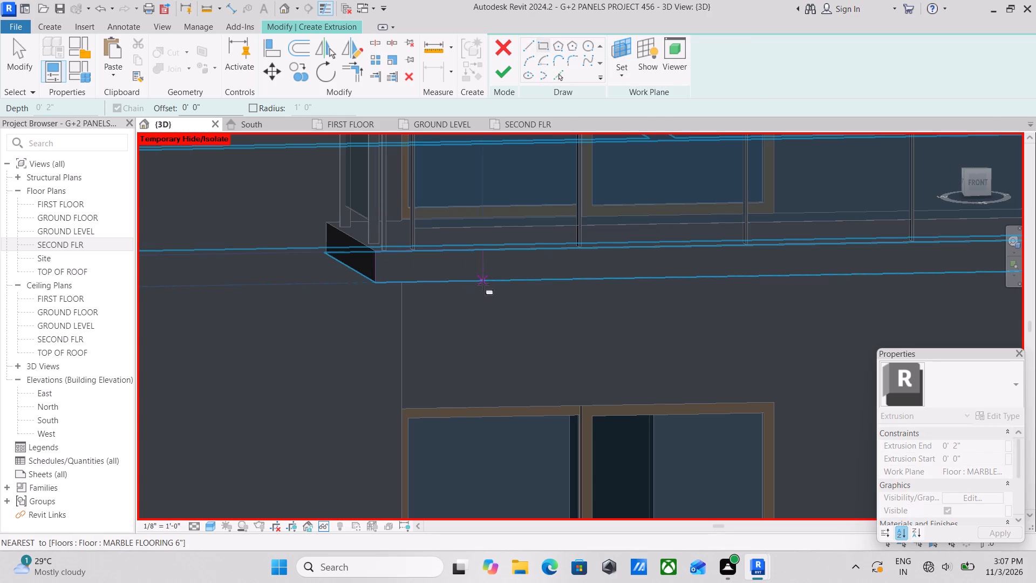
pyautogui.moveTo(480, 278); pyautogui.dragTo(299, 222, button='middle')
pyautogui.moveTo(672, 220); pyautogui.dragTo(649, 220, button='middle')
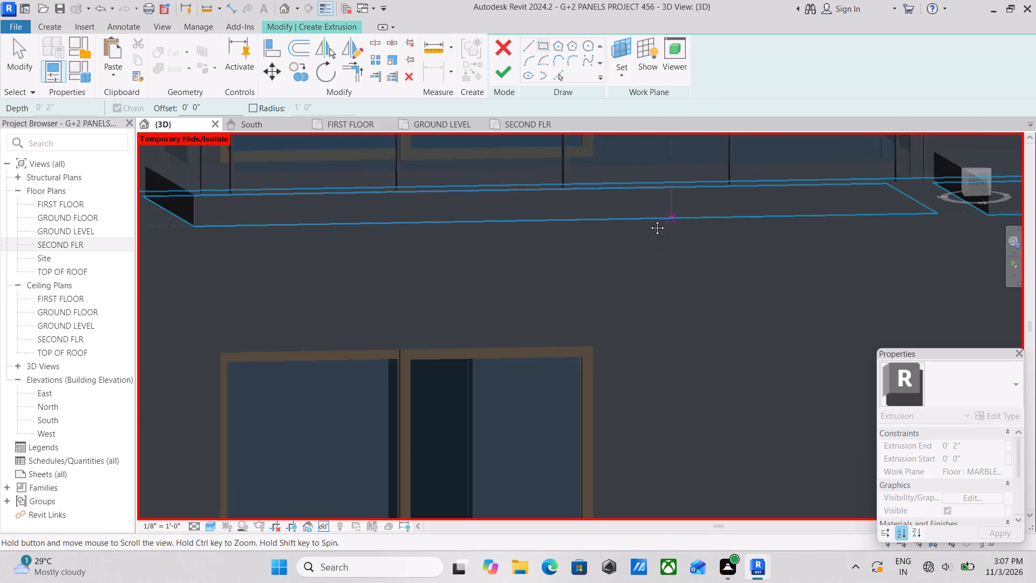
pyautogui.moveTo(649, 220); pyautogui.dragTo(345, 234, button='middle')
pyautogui.click(611, 227)
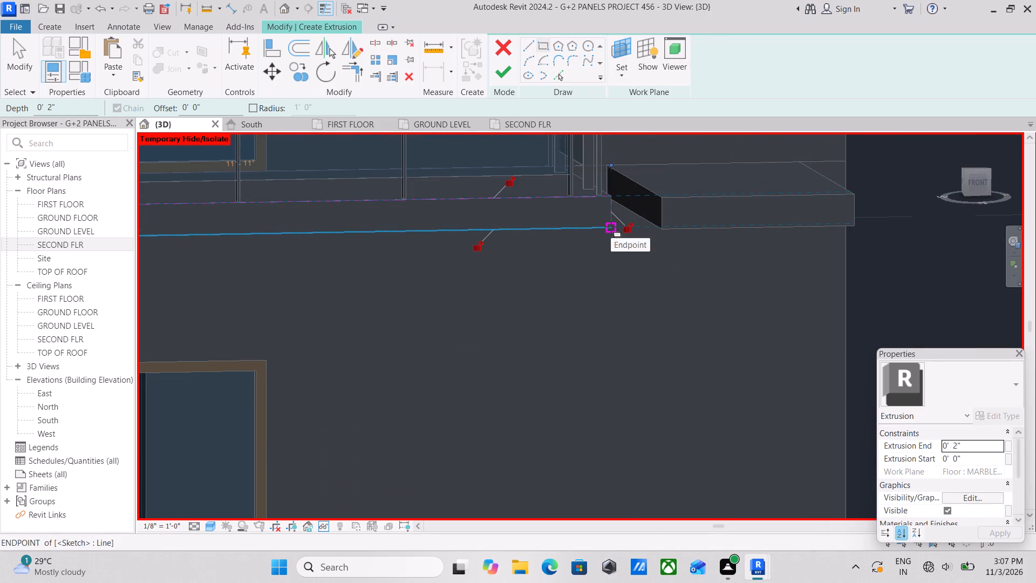
pyautogui.scroll(-2, 558, 289)
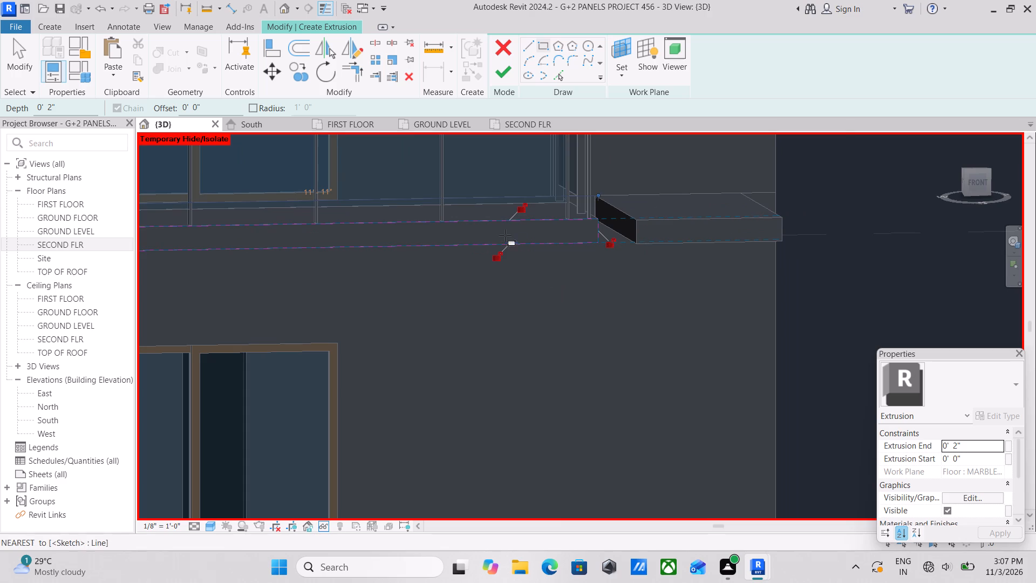
pyautogui.press('Escape')
pyautogui.press('Escape')
pyautogui.press('Escape')
# Set the rectangle's height to 2' by lowering its bottom edge, keeping the top edge on the slab's top edge.
pyautogui.click(401, 249)
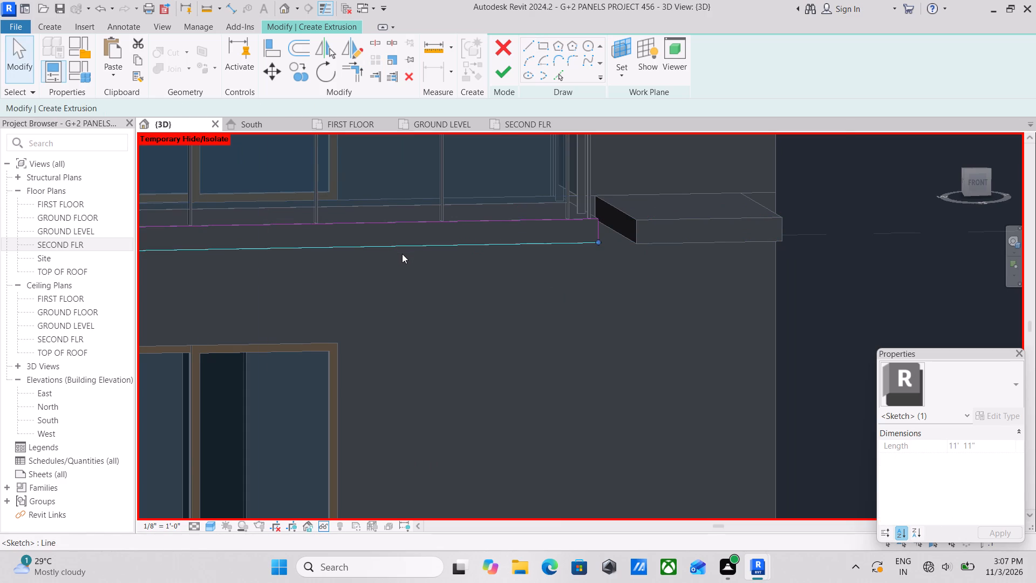
pyautogui.press('Down')
pyautogui.press('Down')
pyautogui.press('Down')
pyautogui.press('Down')
pyautogui.press('Down')
pyautogui.press('Down')
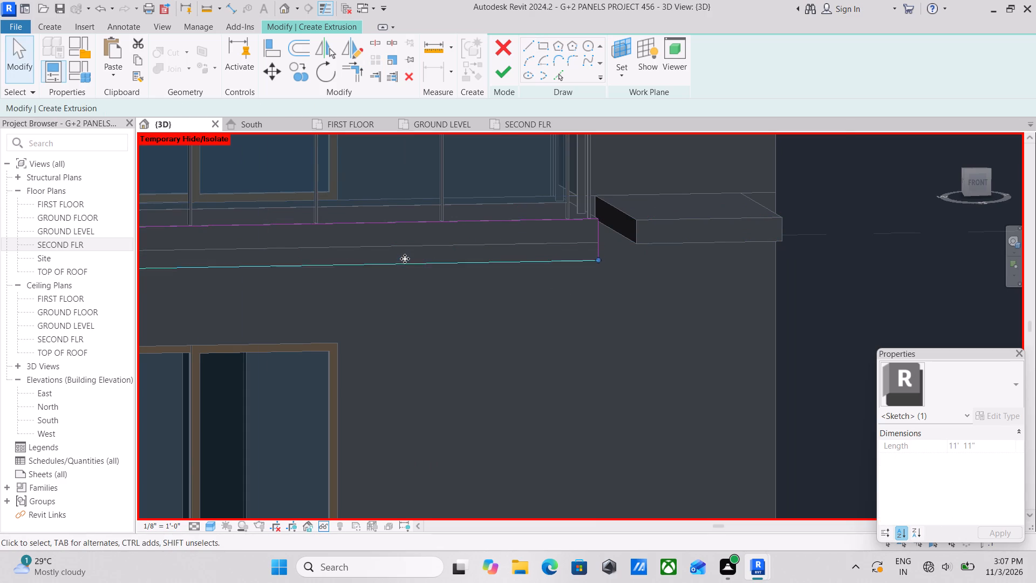
pyautogui.press('Down')
pyautogui.press('Down')
pyautogui.press('Down')
pyautogui.press('Down')
pyautogui.press('Down')
pyautogui.press('Down')
pyautogui.press('Down')
pyautogui.press('Down')
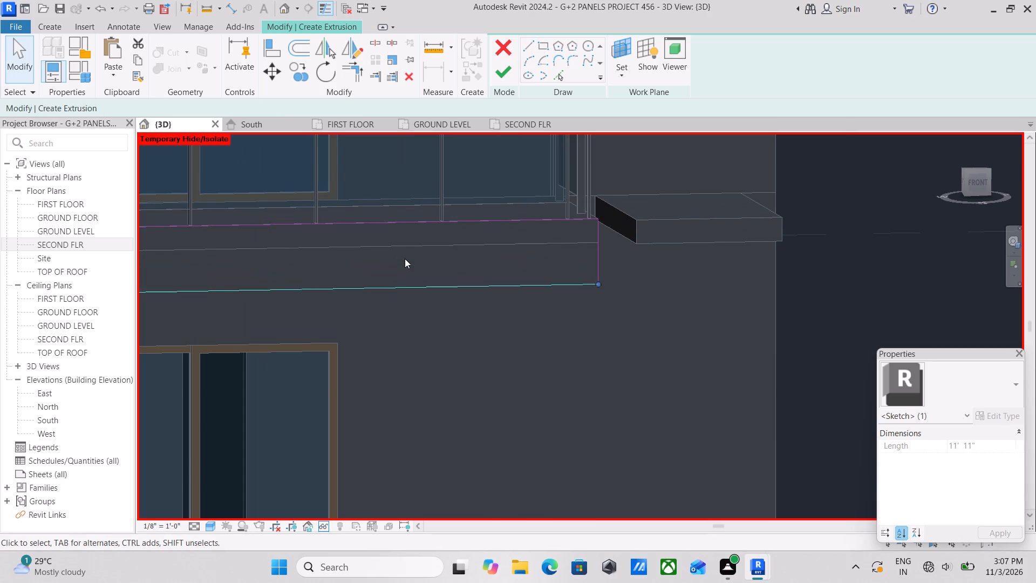
pyautogui.press('Down')
pyautogui.press('Down')
pyautogui.press('Down')
pyautogui.press('Down')
pyautogui.press('Down')
pyautogui.press('Down')
pyautogui.press('Down')
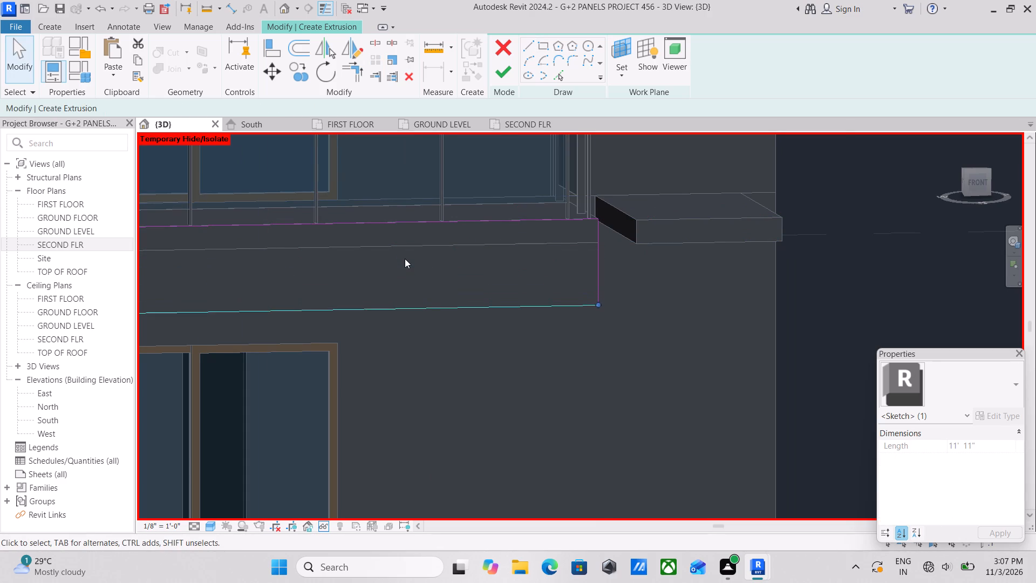
pyautogui.scroll(-3, 405, 259)
pyautogui.moveTo(405, 259); pyautogui.dragTo(525, 258, button='middle')
pyautogui.scroll(3, 352, 257)
pyautogui.moveTo(350, 257); pyautogui.dragTo(400, 256, button='middle')
pyautogui.scroll(-2, 455, 262)
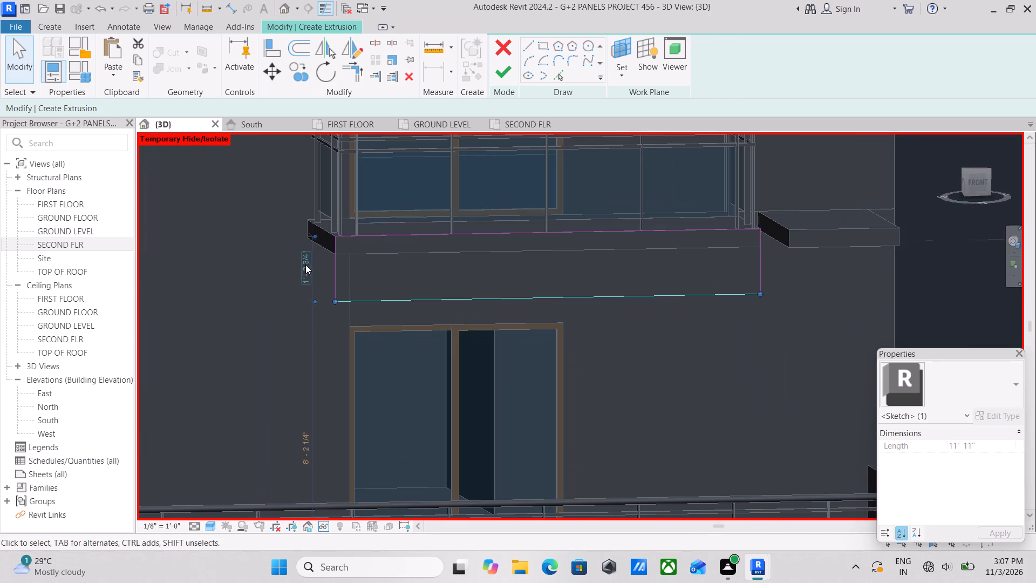
pyautogui.click(306, 265)
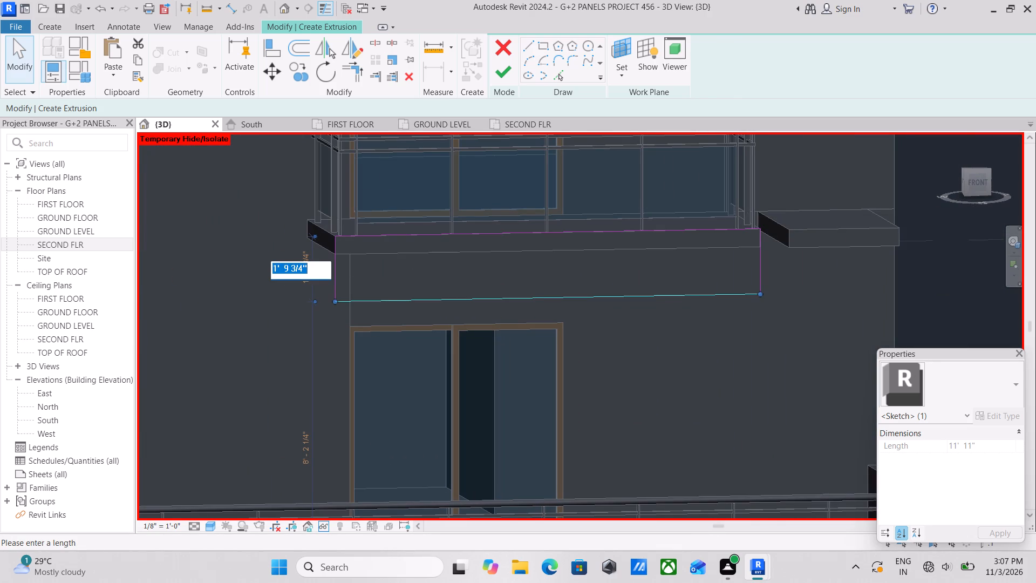
pyautogui.press('2')
pyautogui.press("'")
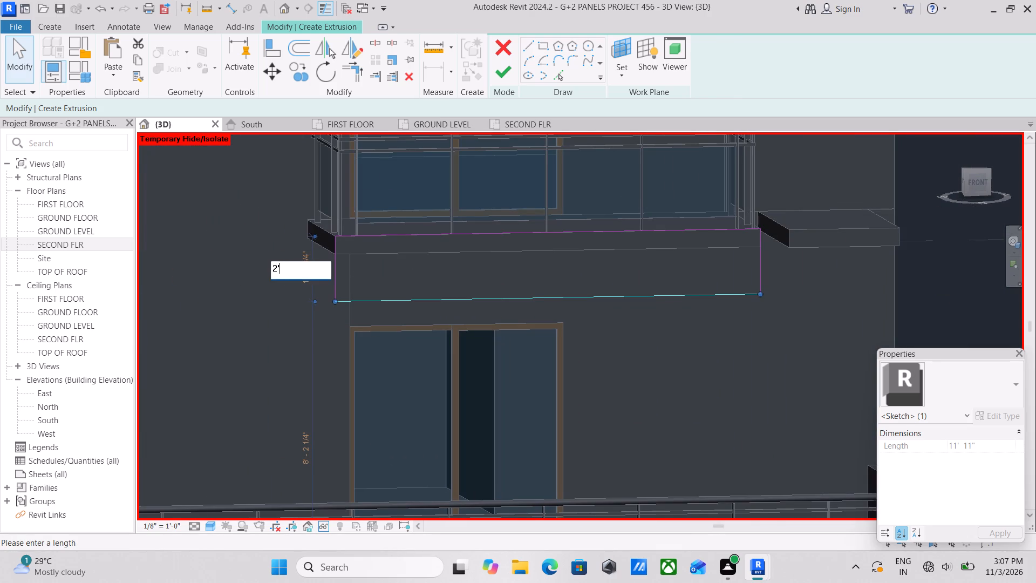
pyautogui.press('Return')
# Finish the 2" deep extrusion and the in-place model, dismissing the save reminder without saving.
pyautogui.scroll(-2, 314, 265)
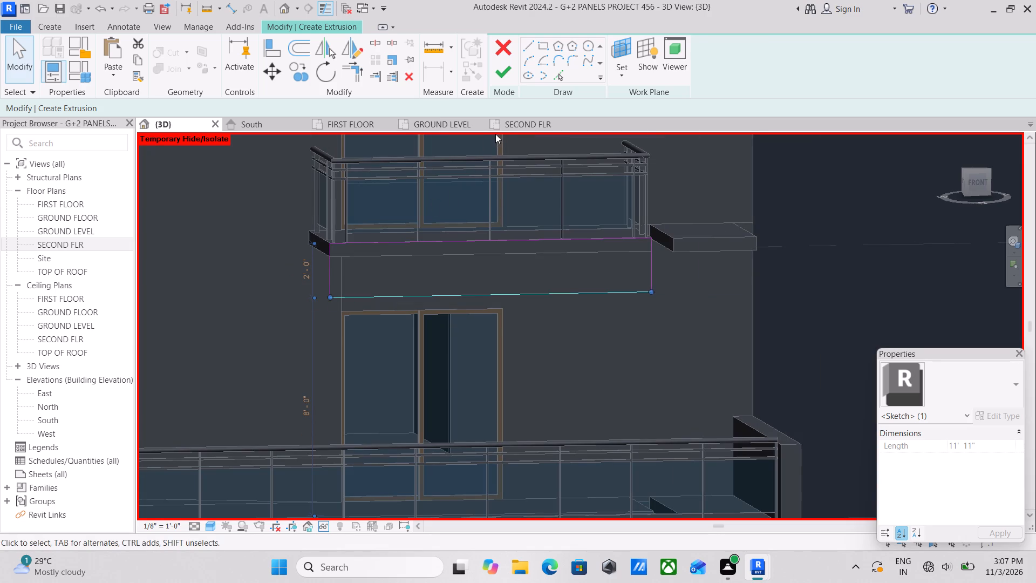
pyautogui.click(501, 79)
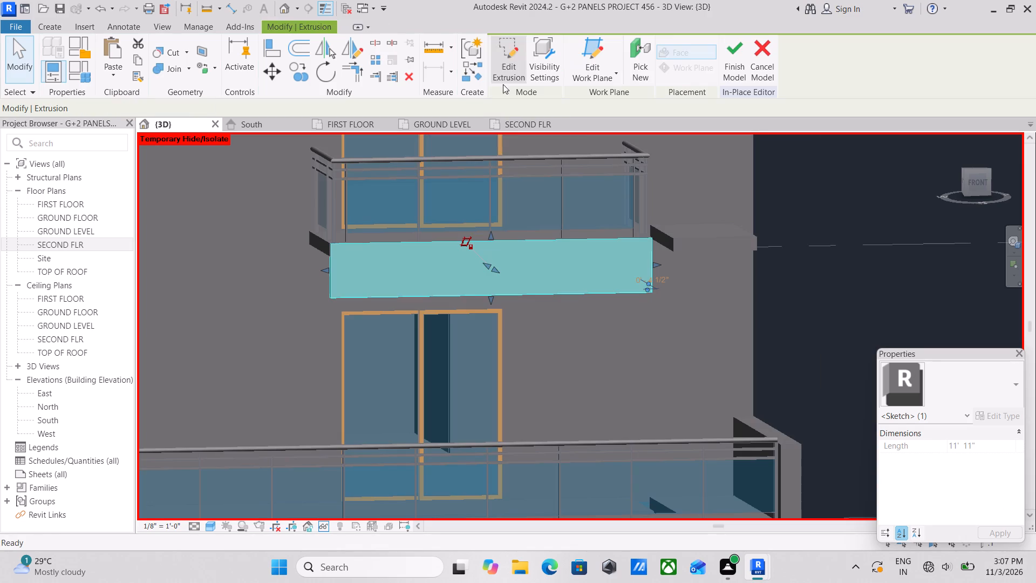
pyautogui.scroll(-2, 1014, 471)
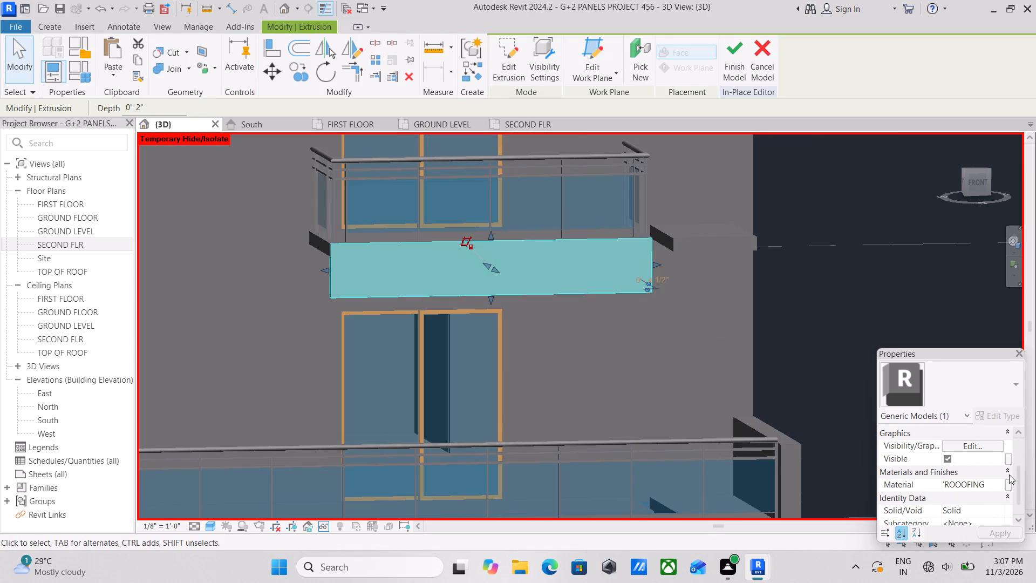
pyautogui.click(731, 53)
pyautogui.scroll(-1, 580, 247)
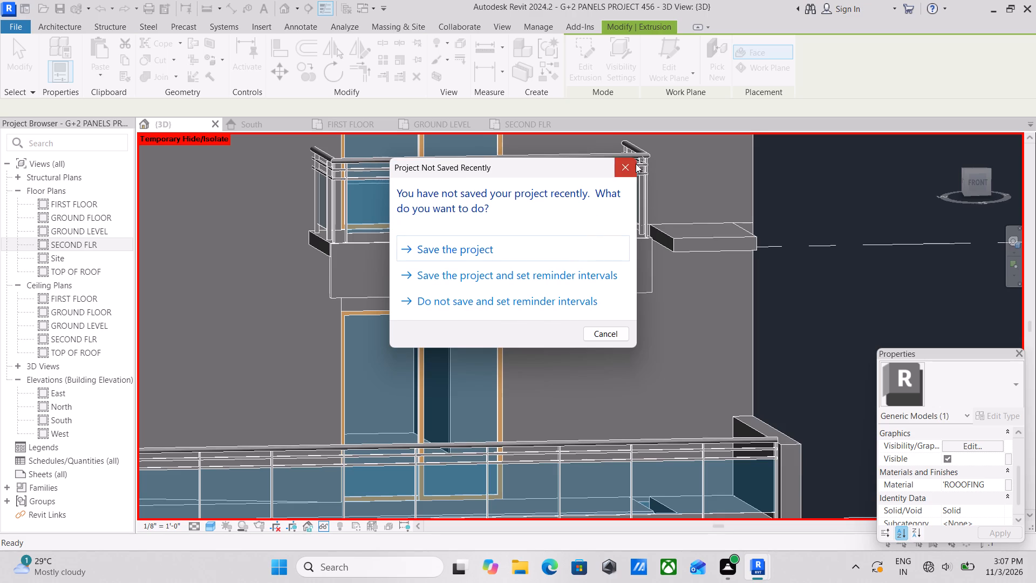
pyautogui.click(636, 164)
# Examine the new fascia panel on the SECOND FLR balcony and the surrounding facade from an angle and from the front.
pyautogui.scroll(-1, 444, 309)
pyautogui.keyDown('shift'); pyautogui.moveTo(441, 298); pyautogui.dragTo(565, 343, button='middle'); pyautogui.keyUp('shift')
pyautogui.keyDown('shift'); pyautogui.moveTo(540, 326); pyautogui.dragTo(357, 311, button='middle'); pyautogui.keyUp('shift')
pyautogui.moveTo(360, 304); pyautogui.dragTo(404, 304, button='middle')
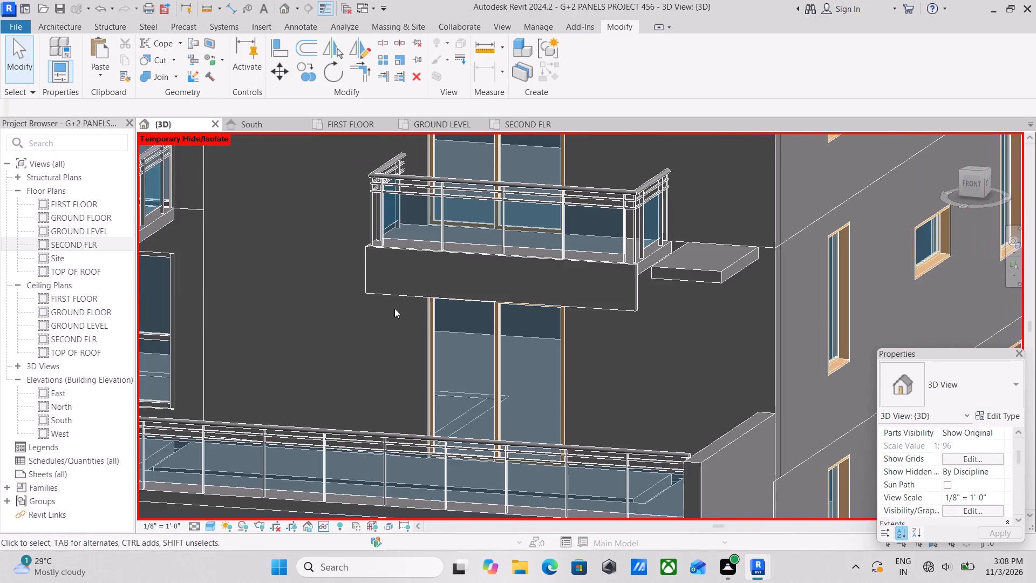
pyautogui.moveTo(388, 309); pyautogui.dragTo(546, 306, button='middle')
pyautogui.scroll(-3, 433, 296)
pyautogui.scroll(1, 393, 297)
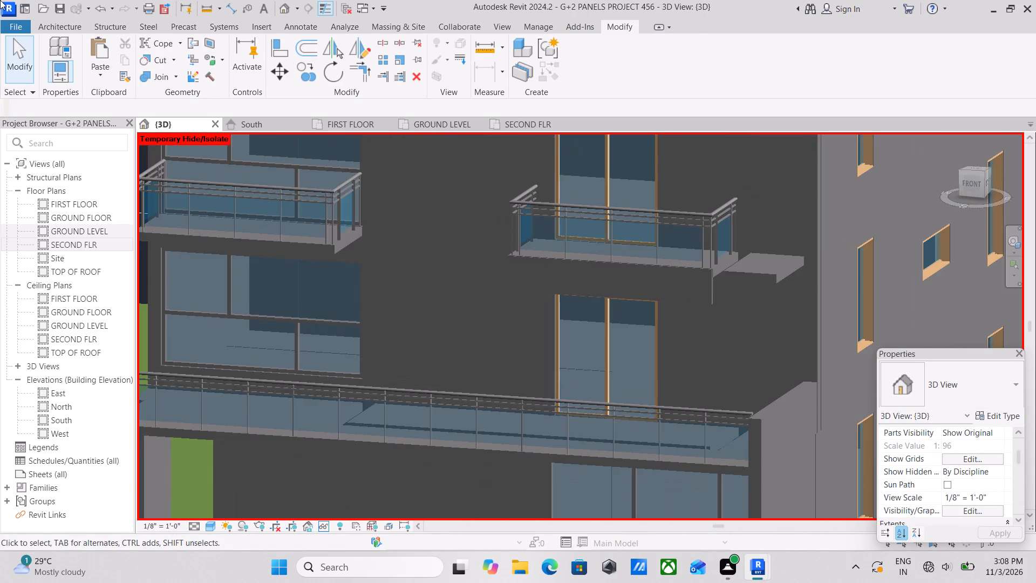
pyautogui.scroll(-2, 561, 167)
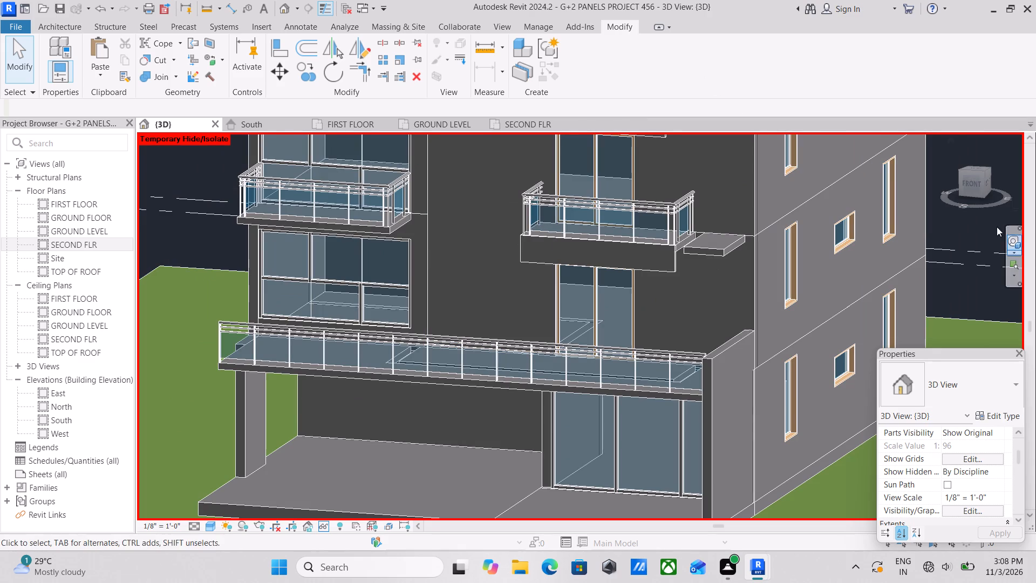
pyautogui.click(974, 189)
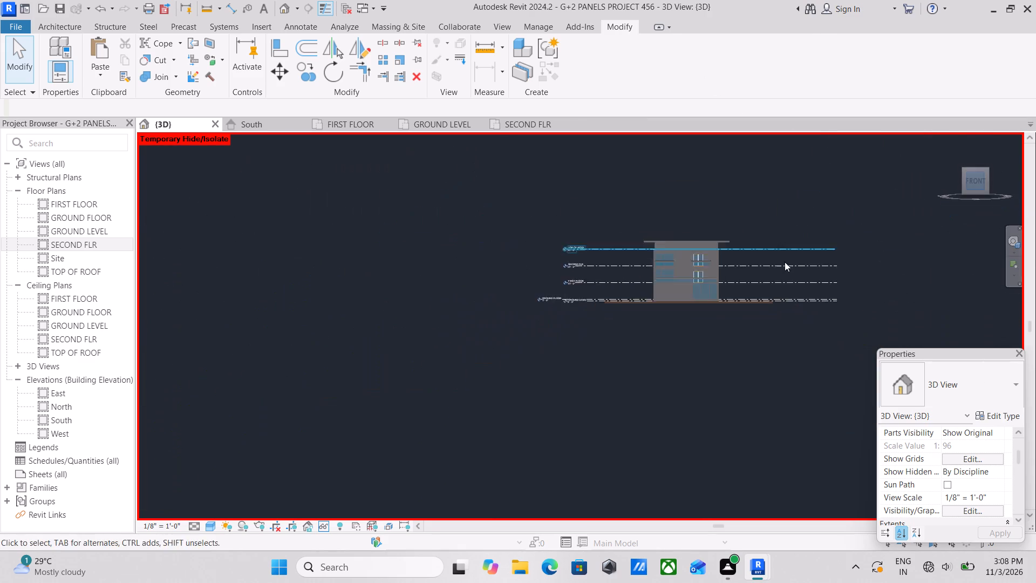
# Copy the fascia panel about 21' 6 3/4" along the facade to the other SECOND FLR balcony, from the door's midpoint to the railing's endpoint.
pyautogui.scroll(3, 636, 284)
pyautogui.scroll(16, 595, 332)
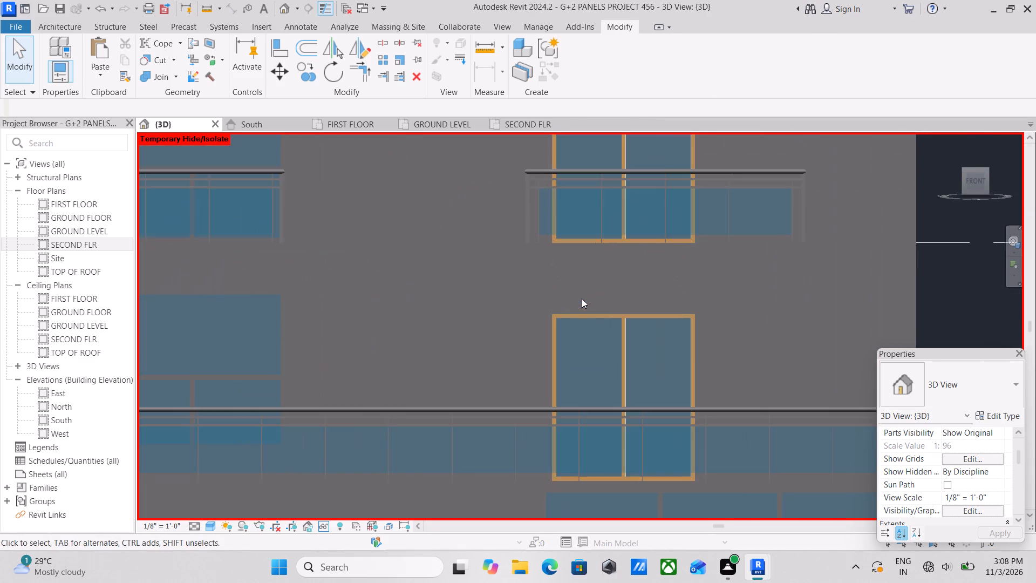
pyautogui.click(600, 288)
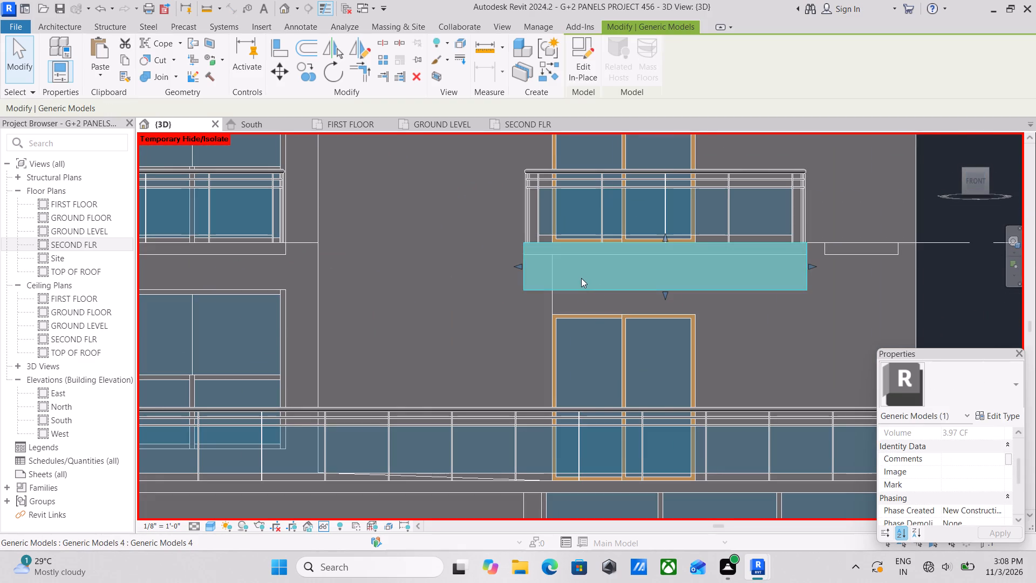
pyautogui.moveTo(581, 278); pyautogui.dragTo(588, 288, button='middle')
pyautogui.moveTo(607, 285); pyautogui.dragTo(632, 306, button='middle')
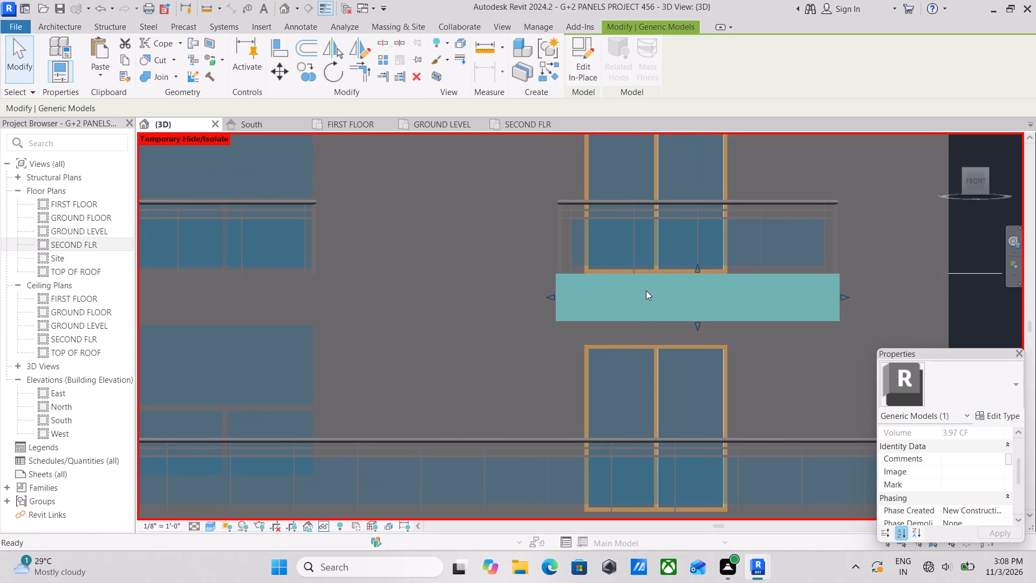
pyautogui.press('c')
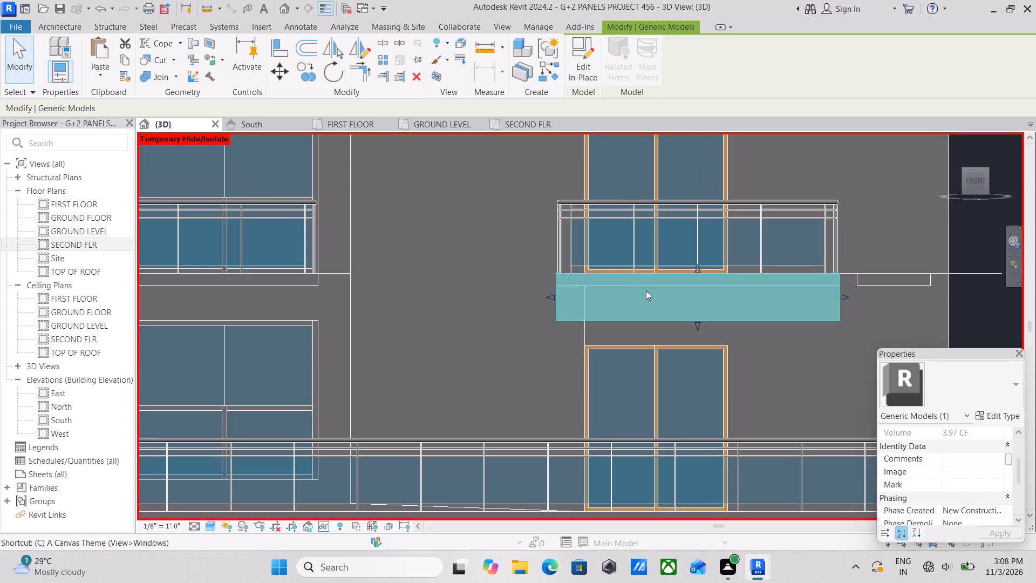
pyautogui.press('o')
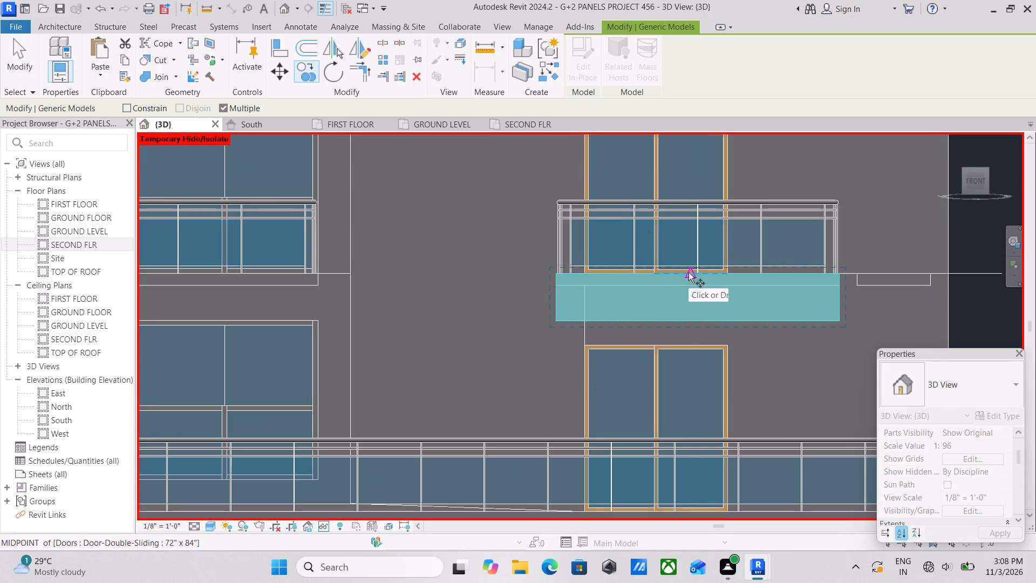
pyautogui.click(689, 273)
pyautogui.moveTo(593, 287); pyautogui.dragTo(806, 309, button='middle')
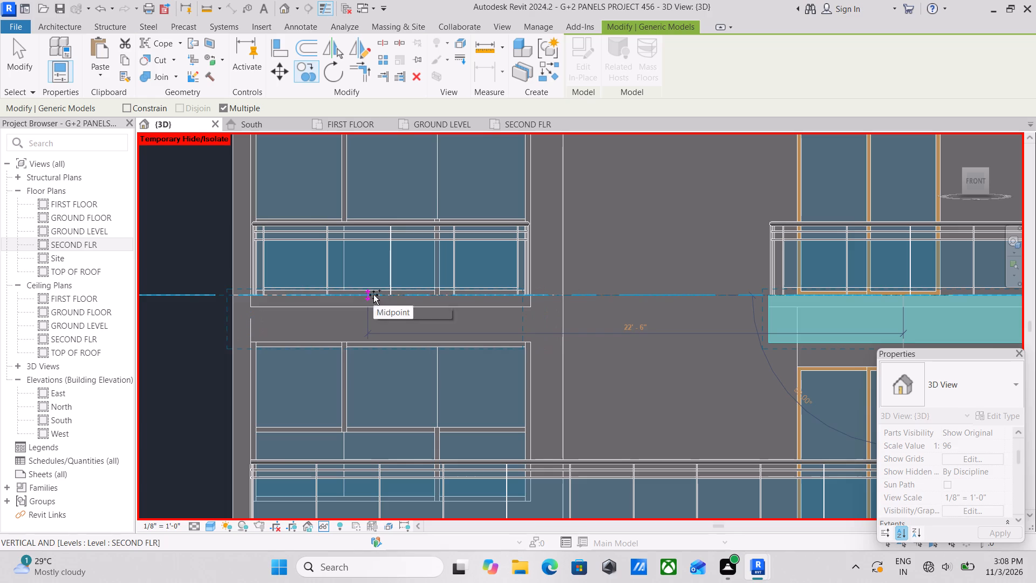
pyautogui.scroll(5, 387, 294)
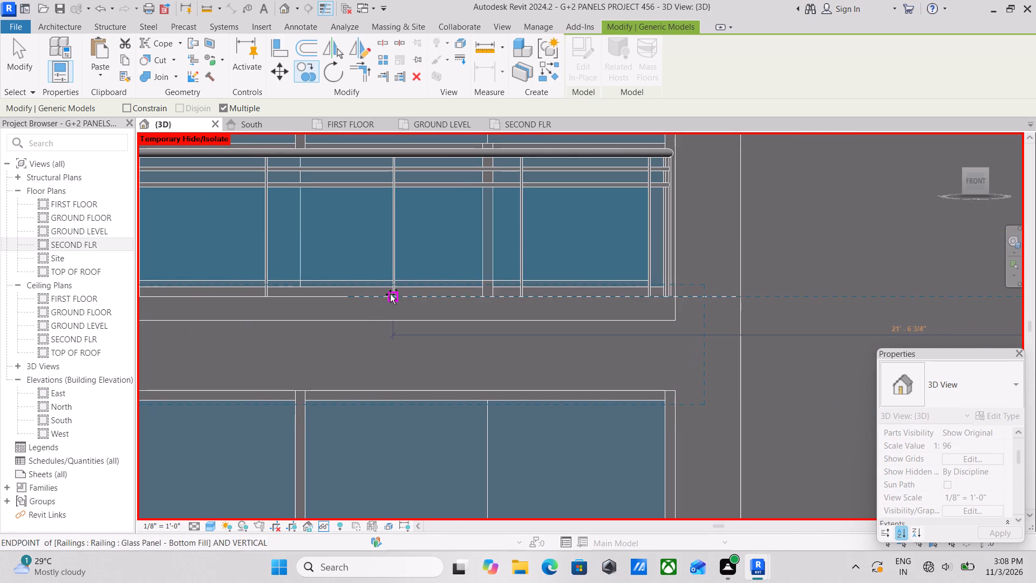
pyautogui.click(390, 294)
pyautogui.scroll(-2, 412, 299)
pyautogui.moveTo(412, 299); pyautogui.dragTo(474, 297, button='middle')
pyautogui.scroll(-5, 474, 297)
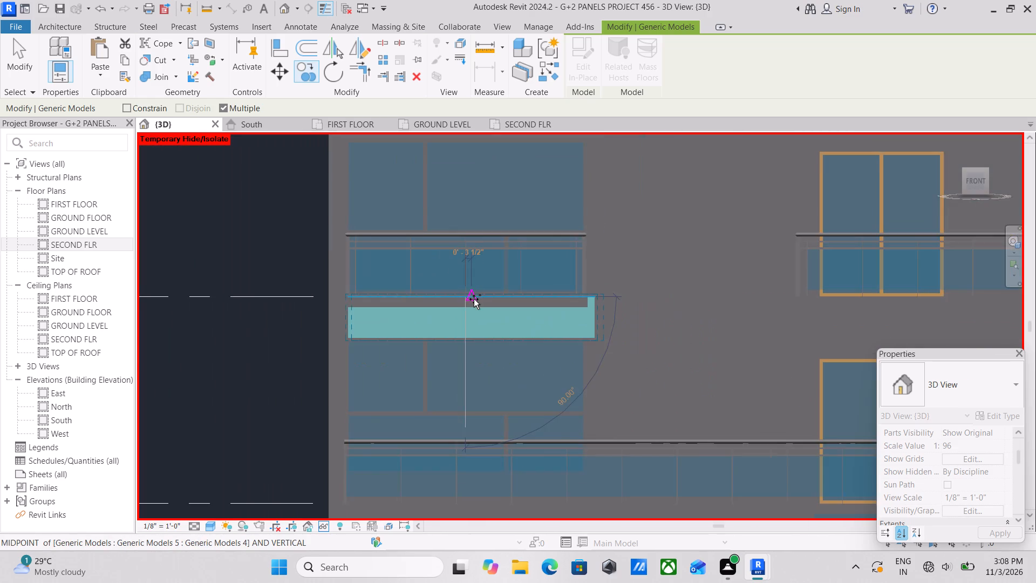
pyautogui.keyDown('shift'); pyautogui.moveTo(474, 301); pyautogui.dragTo(594, 371, button='middle'); pyautogui.keyUp('shift')
pyautogui.scroll(-1, 601, 352)
pyautogui.moveTo(601, 351); pyautogui.dragTo(456, 269, button='middle')
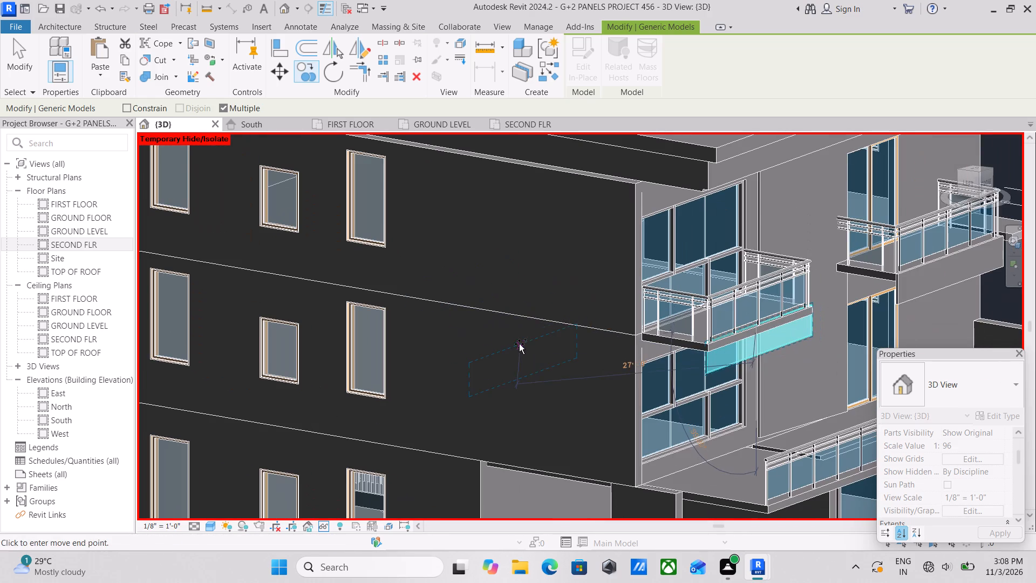
pyautogui.press('Escape')
pyautogui.press('Escape')
# Nudge the copied fascia panel slightly outward from its balcony slab.
pyautogui.click(780, 345)
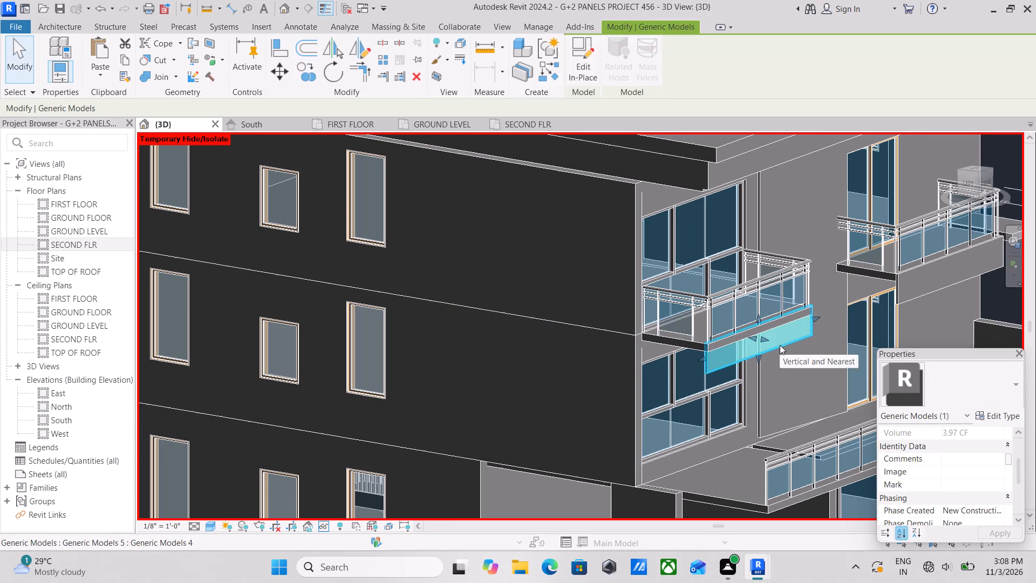
pyautogui.press('Right')
pyautogui.press('Right')
pyautogui.press('Right')
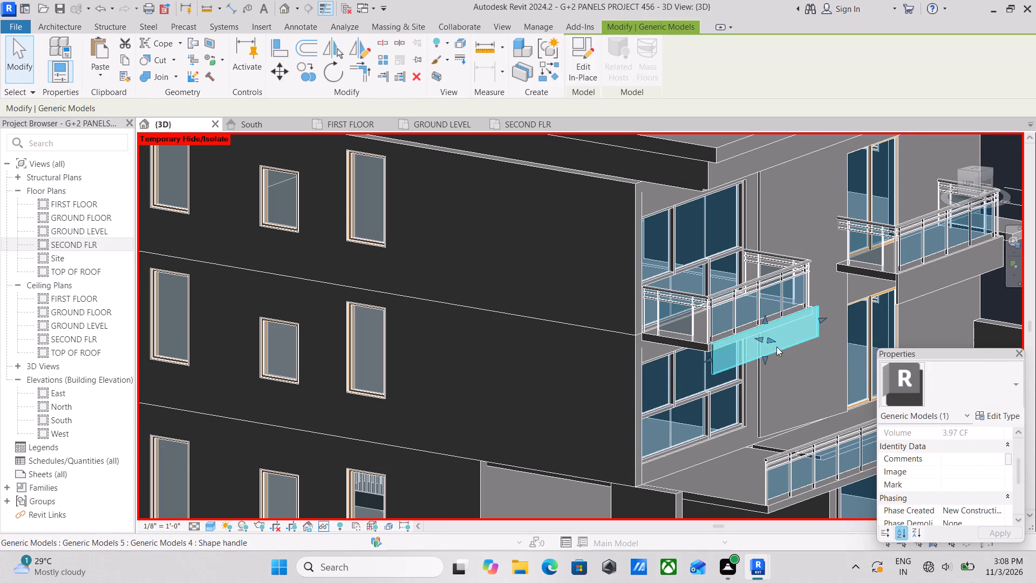
pyautogui.press('Left')
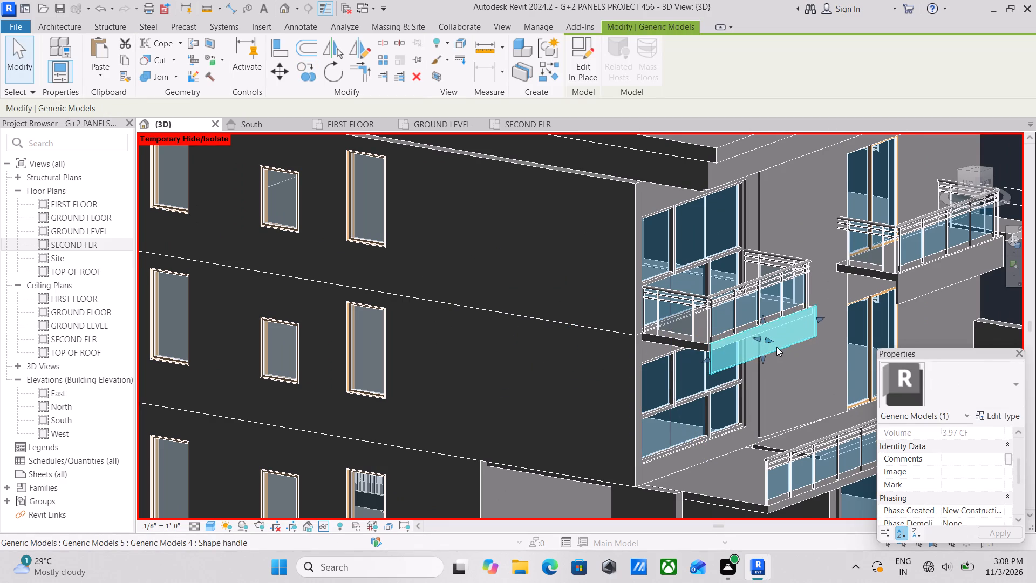
pyautogui.press('Right')
# Align the copied fascia panel's inner face with the balcony slab's front edge in the side view.
pyautogui.scroll(-2, 776, 347)
pyautogui.moveTo(766, 342); pyautogui.dragTo(796, 426, button='middle')
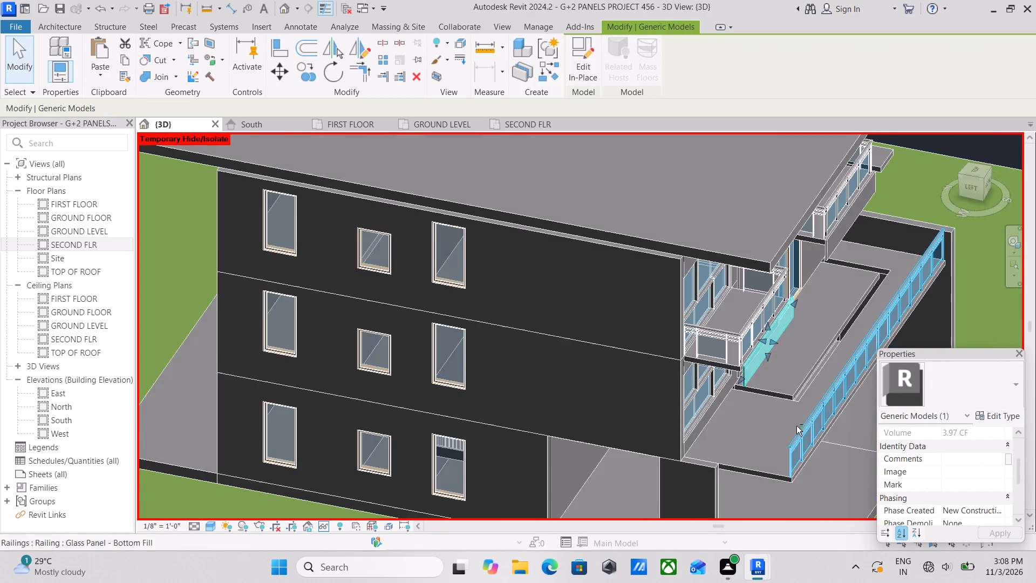
pyautogui.keyDown('shift'); pyautogui.moveTo(761, 365); pyautogui.dragTo(812, 236, button='middle'); pyautogui.keyUp('shift')
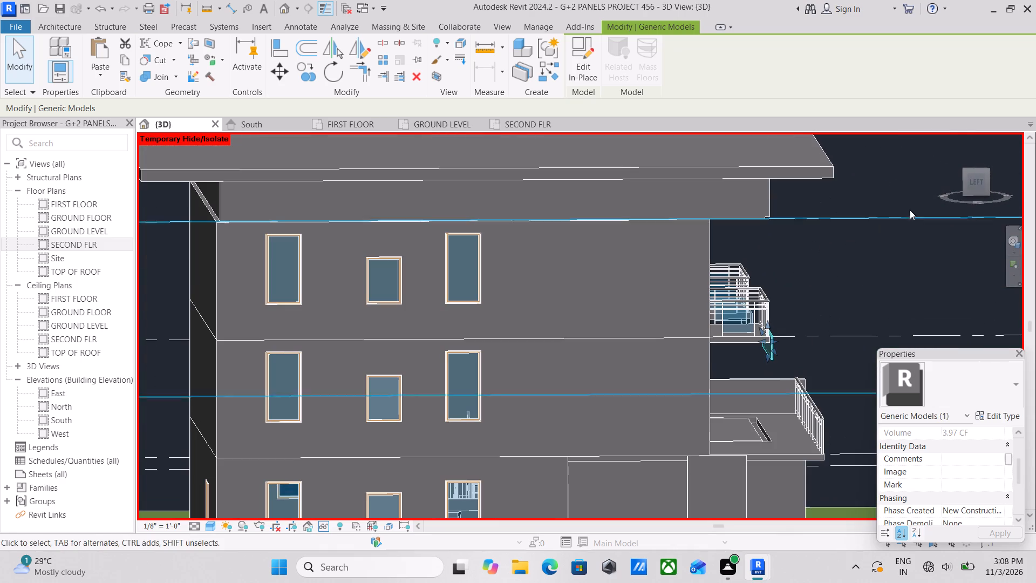
pyautogui.click(972, 175)
pyautogui.scroll(3, 706, 293)
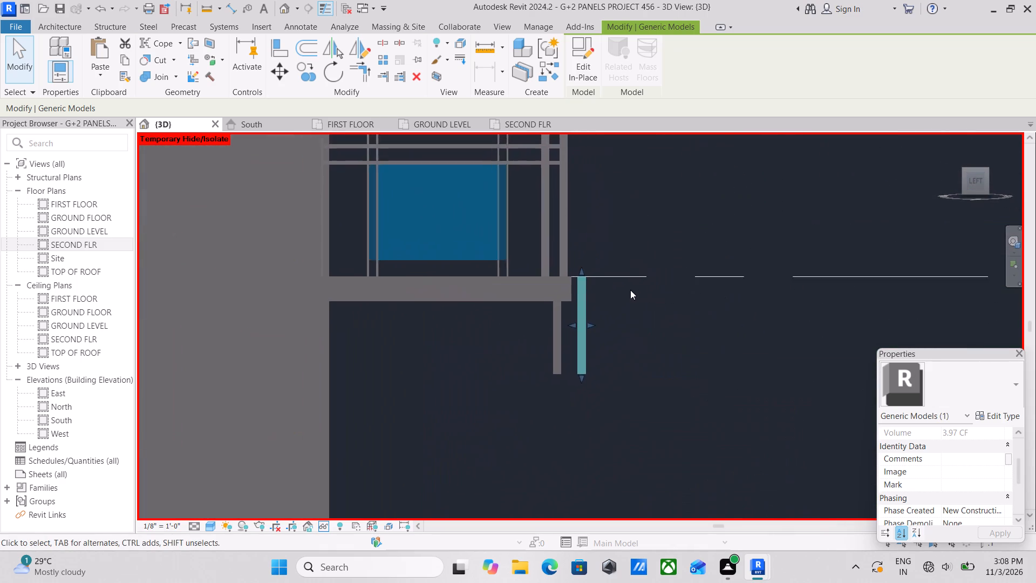
pyautogui.scroll(3, 630, 290)
pyautogui.scroll(4, 567, 320)
pyautogui.scroll(3, 511, 270)
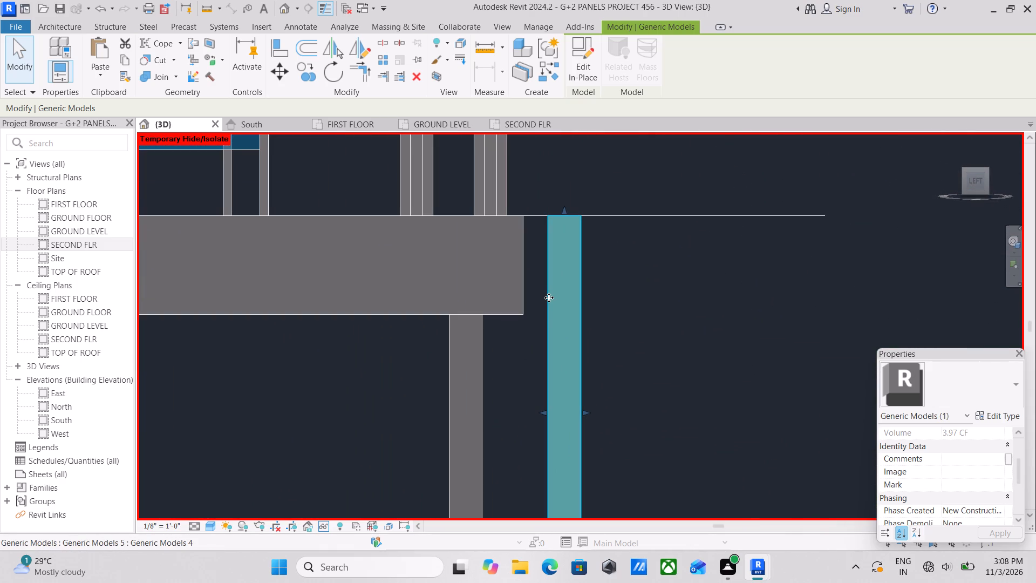
pyautogui.press('Escape')
pyautogui.write('AL')
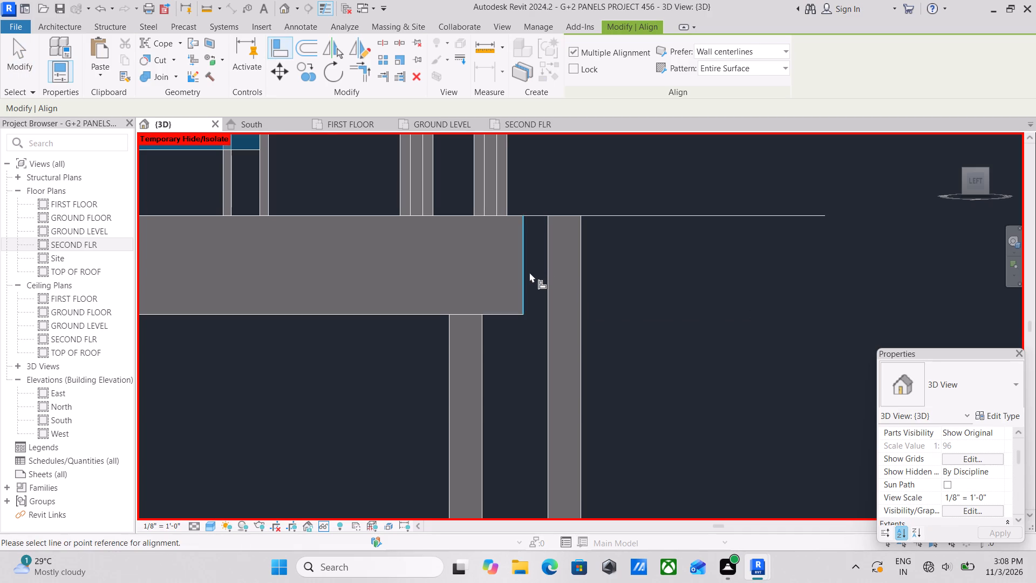
pyautogui.click(529, 271)
pyautogui.click(546, 269)
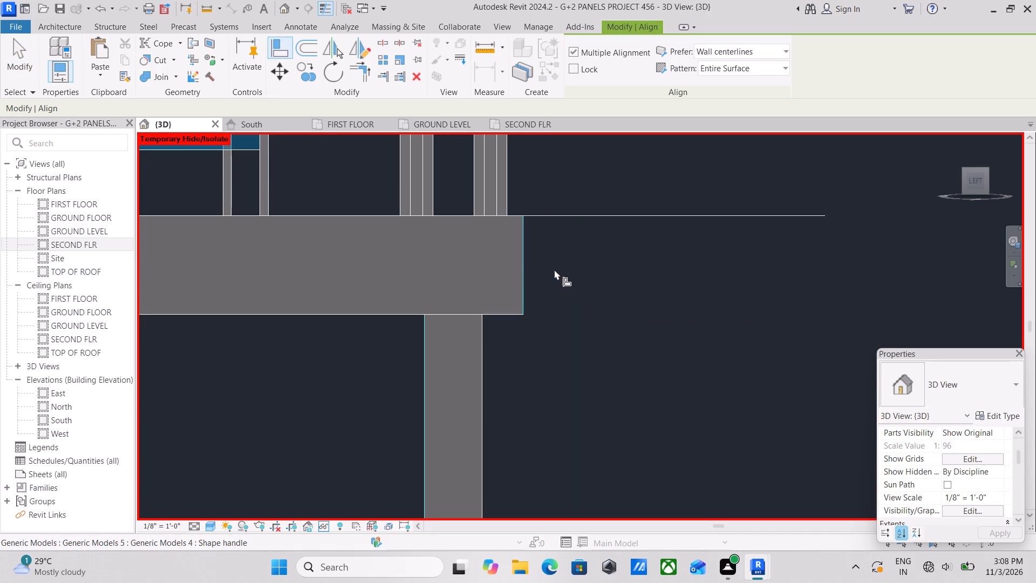
pyautogui.scroll(-6, 568, 276)
pyautogui.press('Escape')
pyautogui.scroll(-1, 569, 287)
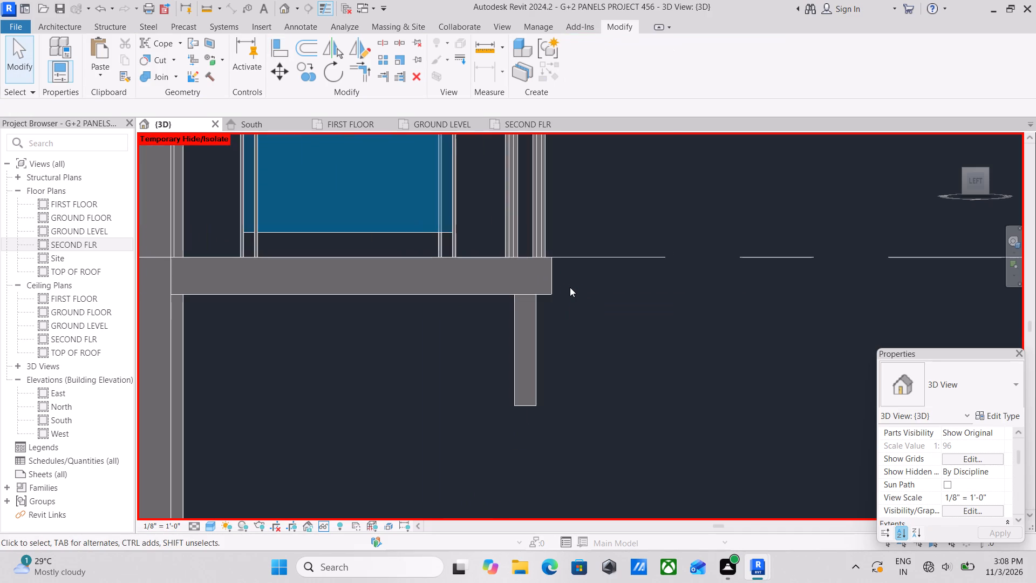
# Examine how the copied fascia panel sits under the balcony slab, from the side and at an angle.
pyautogui.keyDown('shift'); pyautogui.moveTo(570, 287); pyautogui.dragTo(520, 323, button='middle'); pyautogui.keyUp('shift')
pyautogui.scroll(-1, 489, 317)
pyautogui.keyDown('shift'); pyautogui.moveTo(489, 317); pyautogui.dragTo(582, 298, button='middle'); pyautogui.keyUp('shift')
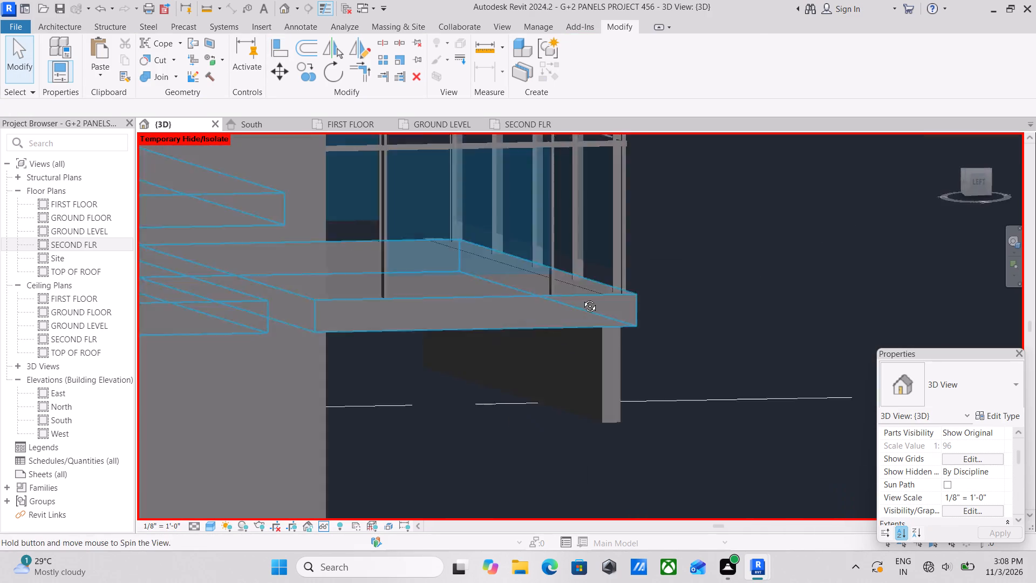
pyautogui.keyDown('shift'); pyautogui.moveTo(582, 298); pyautogui.dragTo(644, 276, button='middle'); pyautogui.keyUp('shift')
pyautogui.keyDown('shift'); pyautogui.moveTo(644, 279); pyautogui.dragTo(600, 290, button='middle'); pyautogui.keyUp('shift')
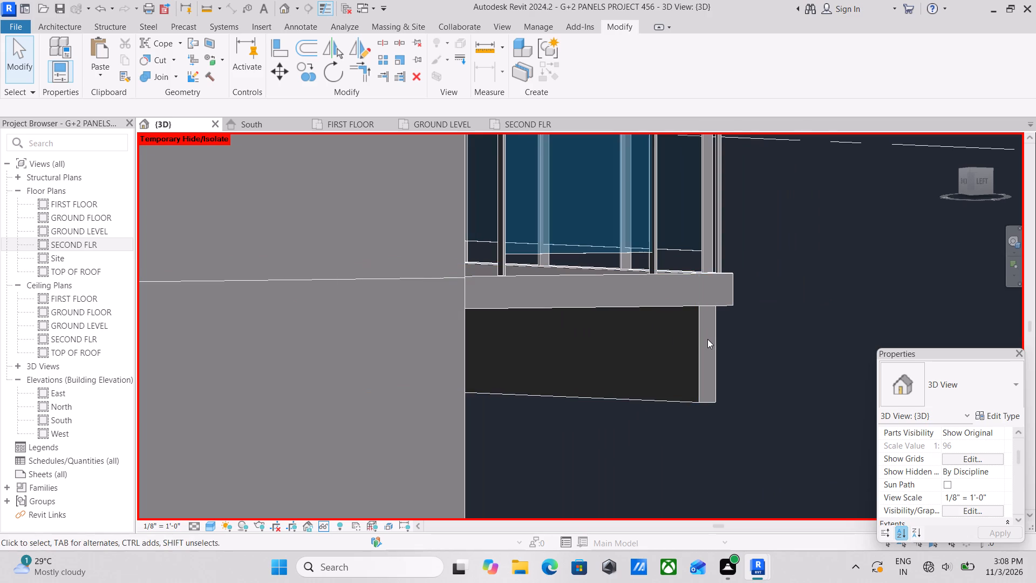
pyautogui.click(694, 338)
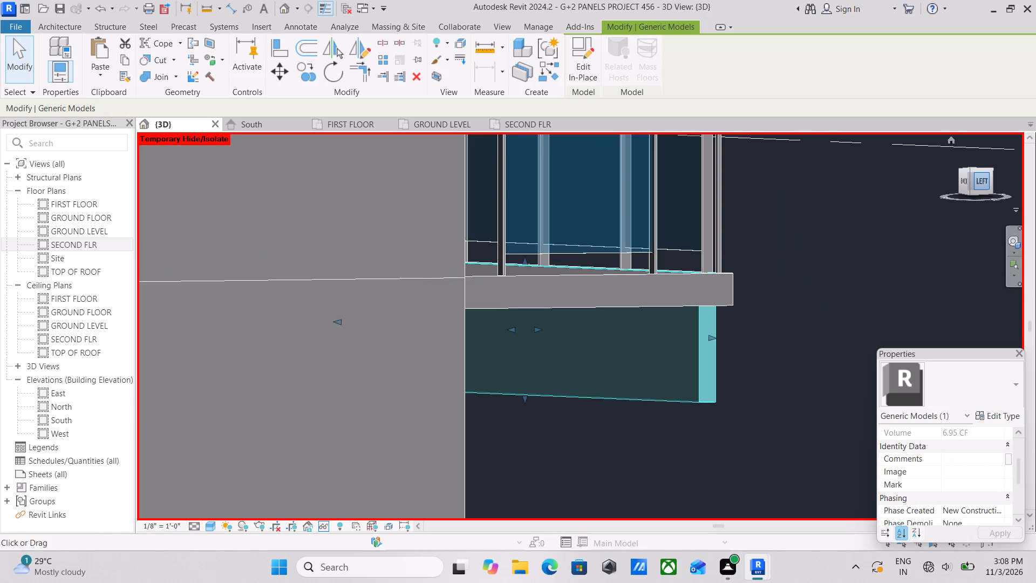
pyautogui.click(985, 180)
pyautogui.scroll(3, 657, 327)
pyautogui.moveTo(622, 314); pyautogui.dragTo(583, 341, button='middle')
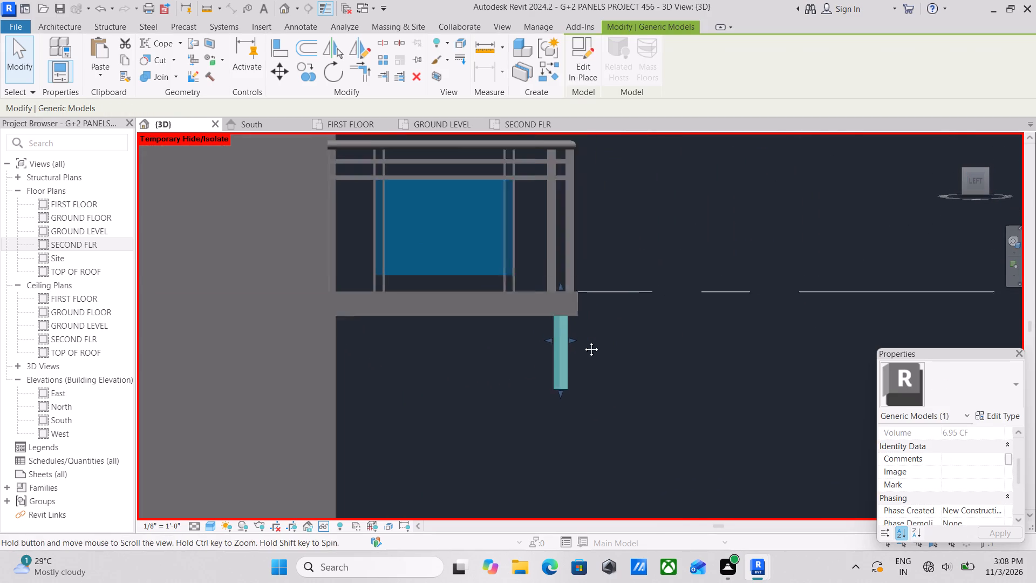
pyautogui.moveTo(583, 341); pyautogui.dragTo(535, 364, button='middle')
pyautogui.scroll(3, 510, 363)
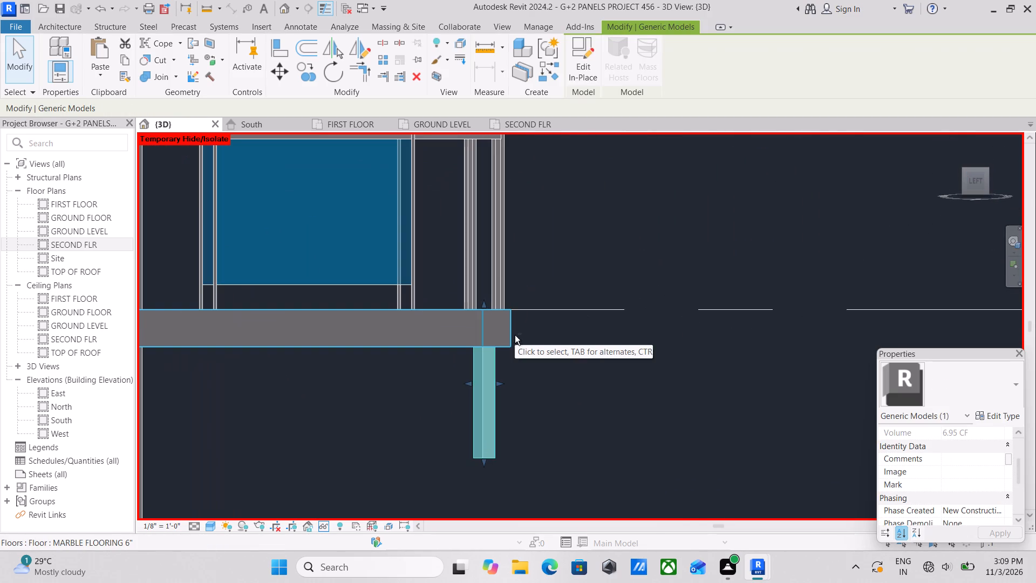
pyautogui.keyDown('shift'); pyautogui.moveTo(515, 335); pyautogui.dragTo(488, 361, button='middle'); pyautogui.keyUp('shift')
pyautogui.moveTo(492, 362); pyautogui.dragTo(497, 365, button='middle')
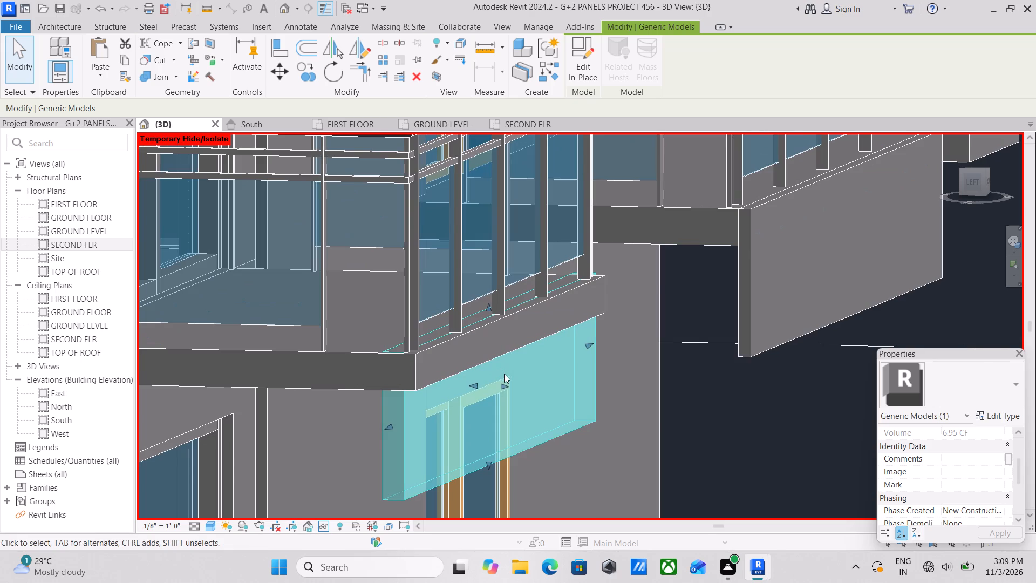
# Nudge the copied fascia panel back and forth in small increments to adjust its position under the slab.
pyautogui.press('Right')
pyautogui.press('Right')
pyautogui.press('Right')
pyautogui.press('Right')
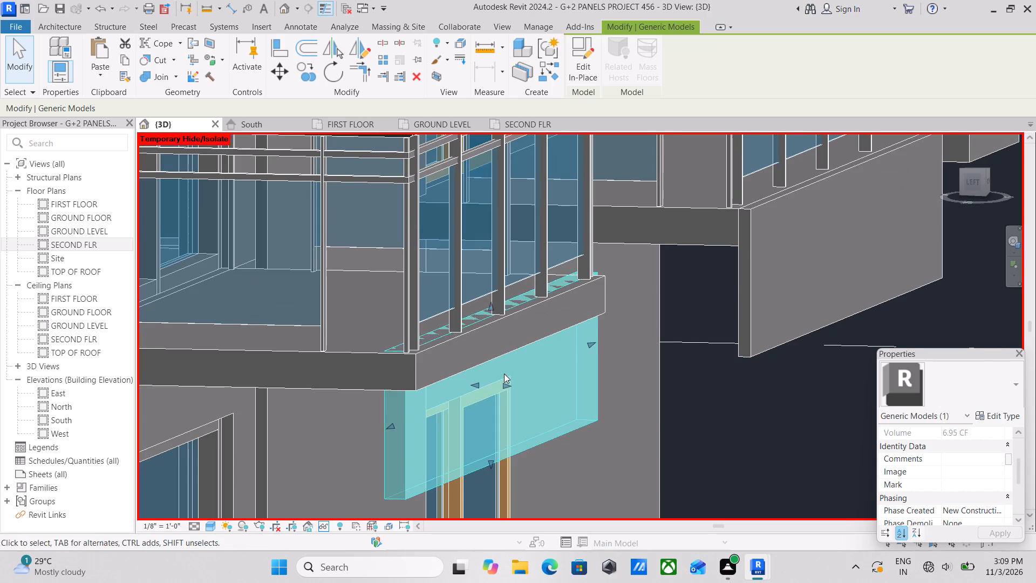
pyautogui.press('Right')
pyautogui.press('Right')
pyautogui.press('Right')
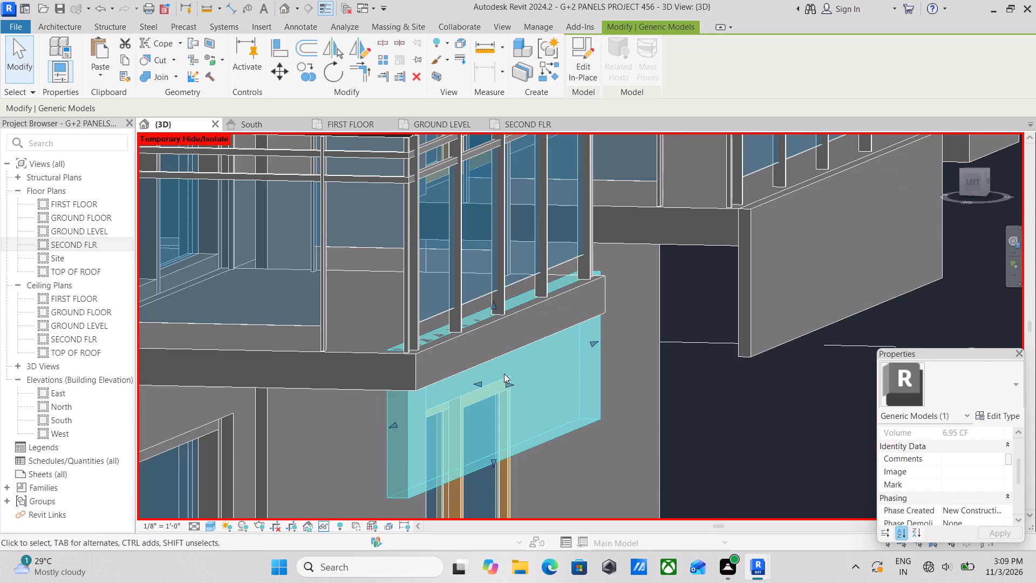
pyautogui.press('Left')
pyautogui.press('Left')
pyautogui.press('Left')
pyautogui.press('Left')
pyautogui.press('Left')
pyautogui.press('Left')
pyautogui.press('Left')
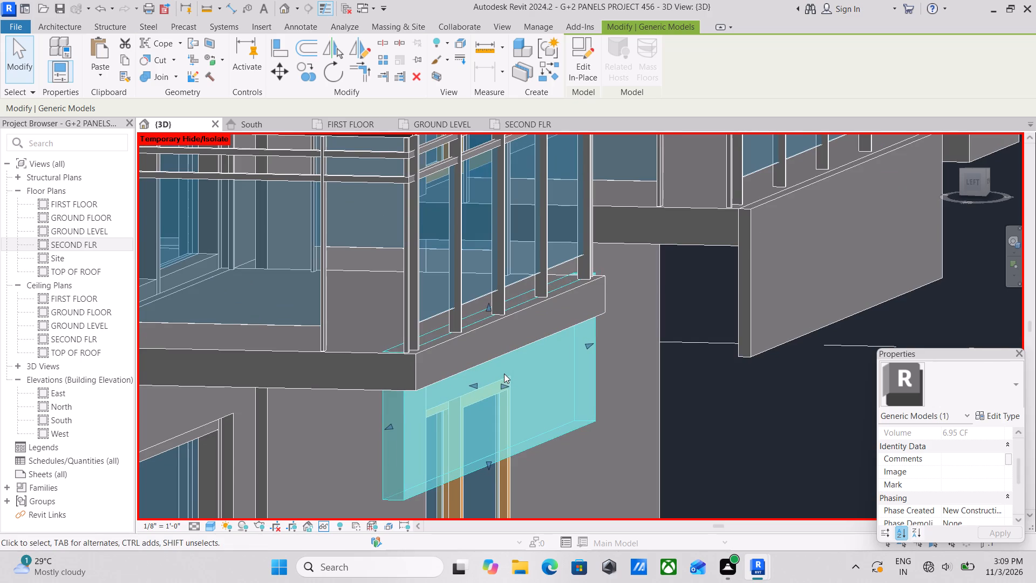
pyautogui.press('Left')
pyautogui.press('Left')
pyautogui.press('Left')
pyautogui.press('Left')
pyautogui.press('Left')
pyautogui.press('Left')
pyautogui.press('Right')
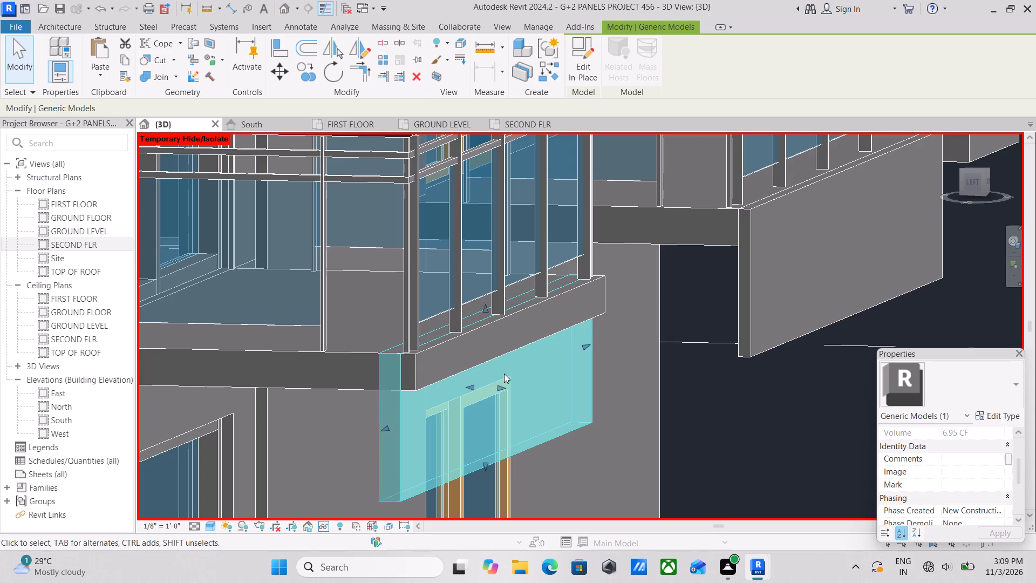
pyautogui.press('Right')
pyautogui.press('Left')
pyautogui.press('Down')
pyautogui.press('Down')
pyautogui.press('Up')
pyautogui.press('Up')
# Stretch the copied fascia panel's front face outward past the balcony slab's front edge, and check it from the side and front.
pyautogui.scroll(-4, 532, 372)
pyautogui.scroll(2, 494, 398)
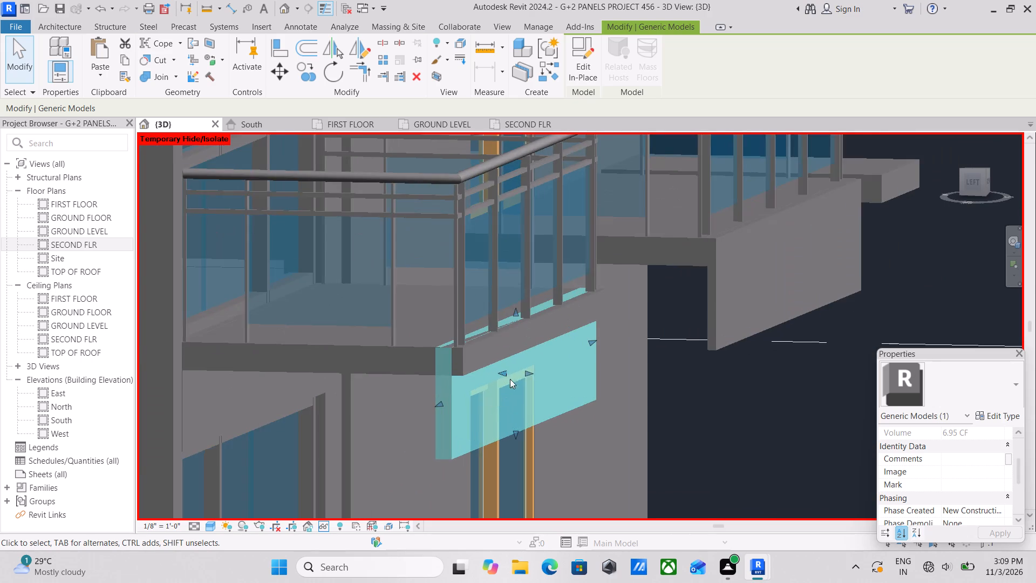
pyautogui.moveTo(528, 373); pyautogui.dragTo(546, 375)
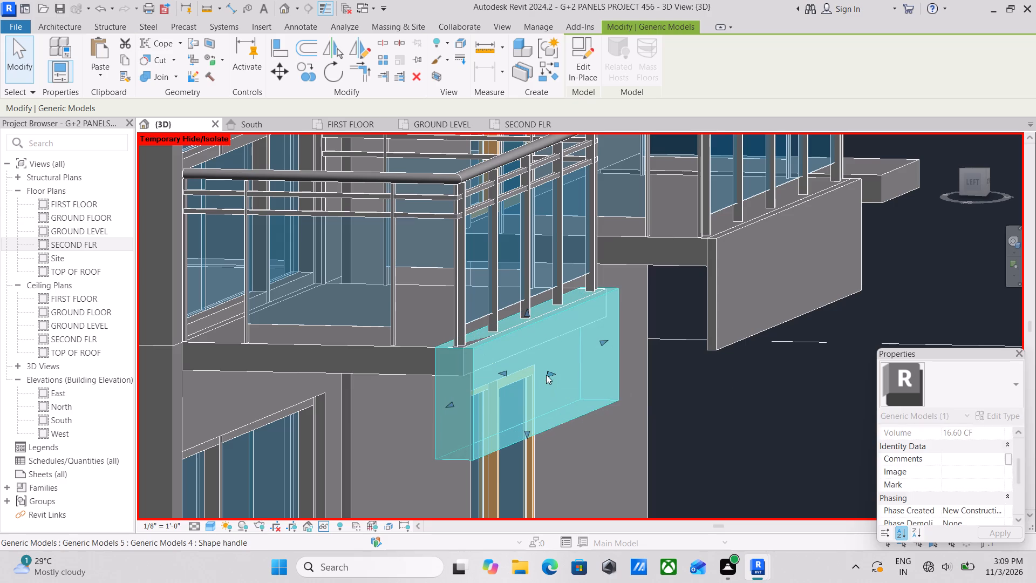
pyautogui.scroll(-2, 560, 366)
pyautogui.keyDown('shift'); pyautogui.moveTo(560, 371); pyautogui.dragTo(586, 371, button='middle'); pyautogui.keyUp('shift')
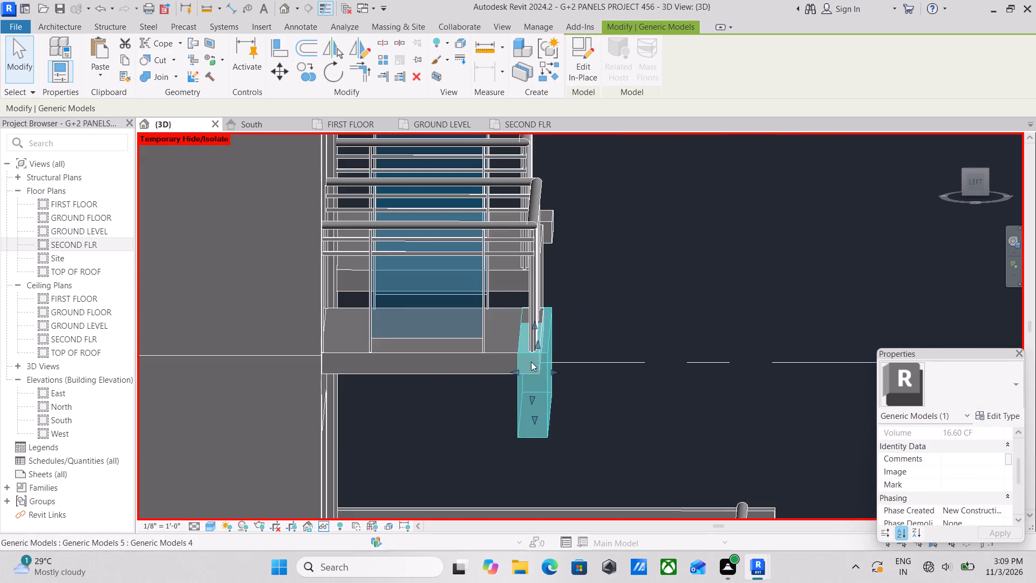
pyautogui.scroll(2, 519, 374)
pyautogui.click(988, 181)
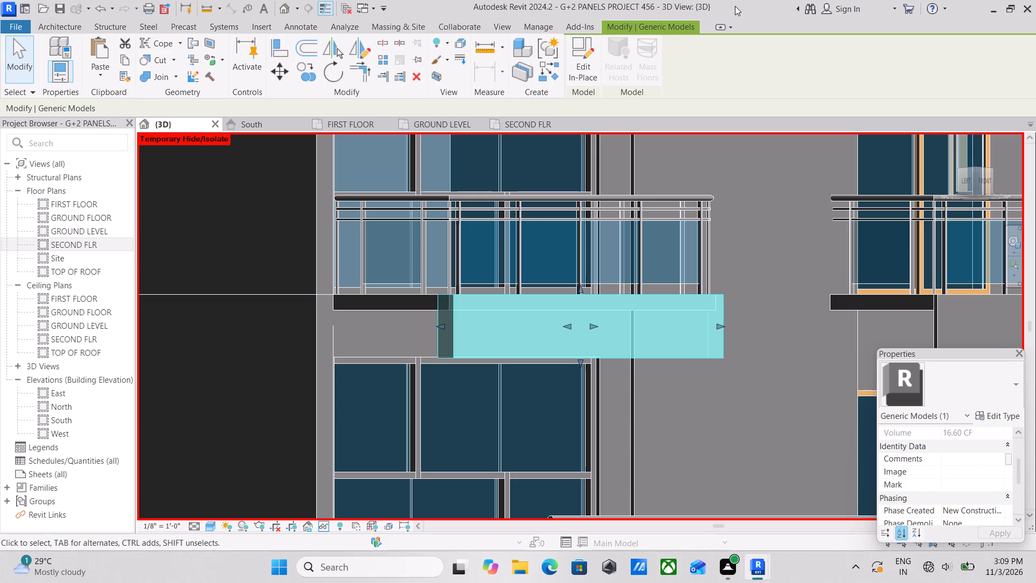
# Pull the copied fascia panel's inner face outward in the side view so the thinner panel sits against the slab's front edge.
pyautogui.scroll(-1, 867, 257)
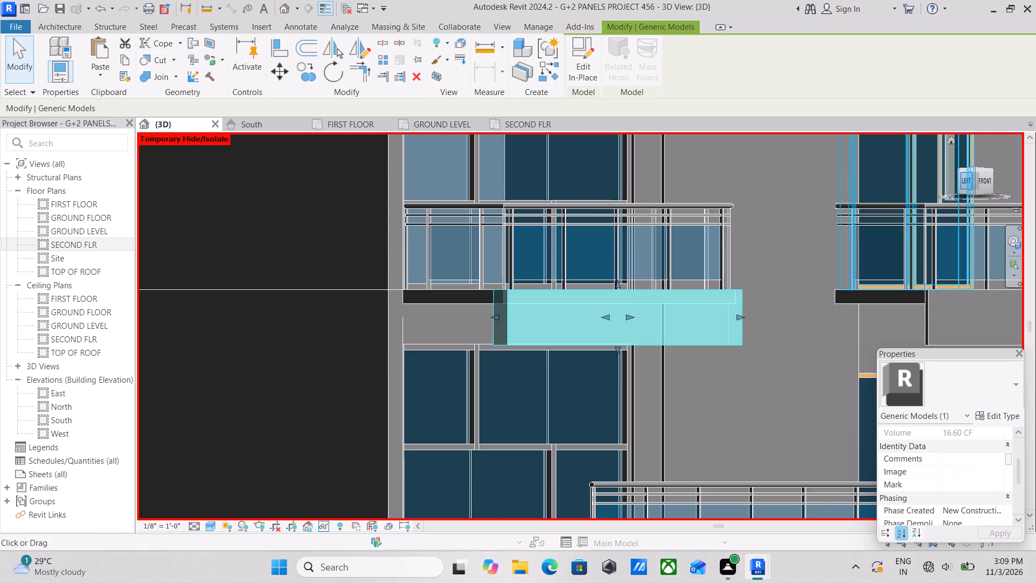
pyautogui.click(967, 178)
pyautogui.scroll(5, 535, 310)
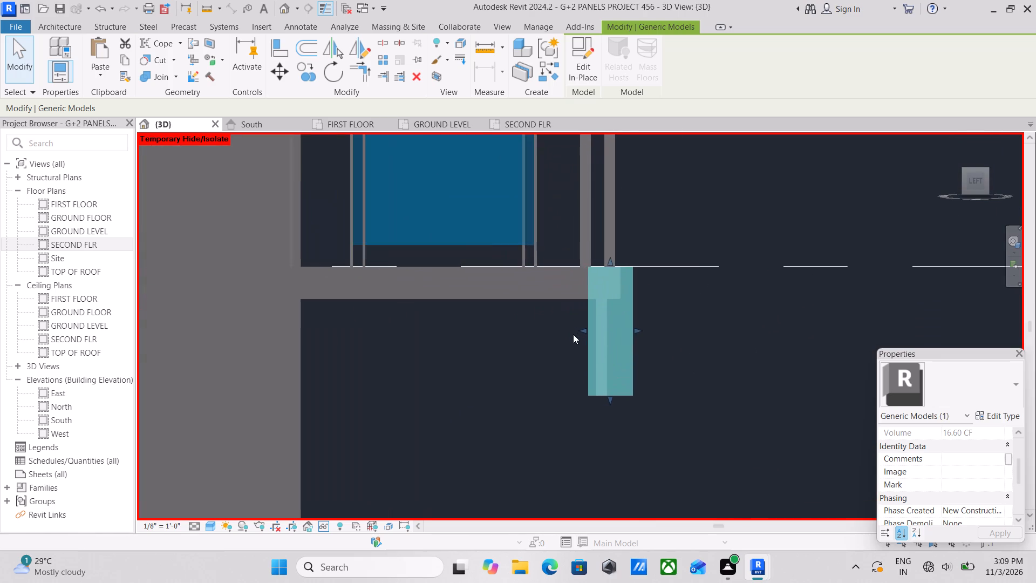
pyautogui.moveTo(581, 334); pyautogui.dragTo(584, 335)
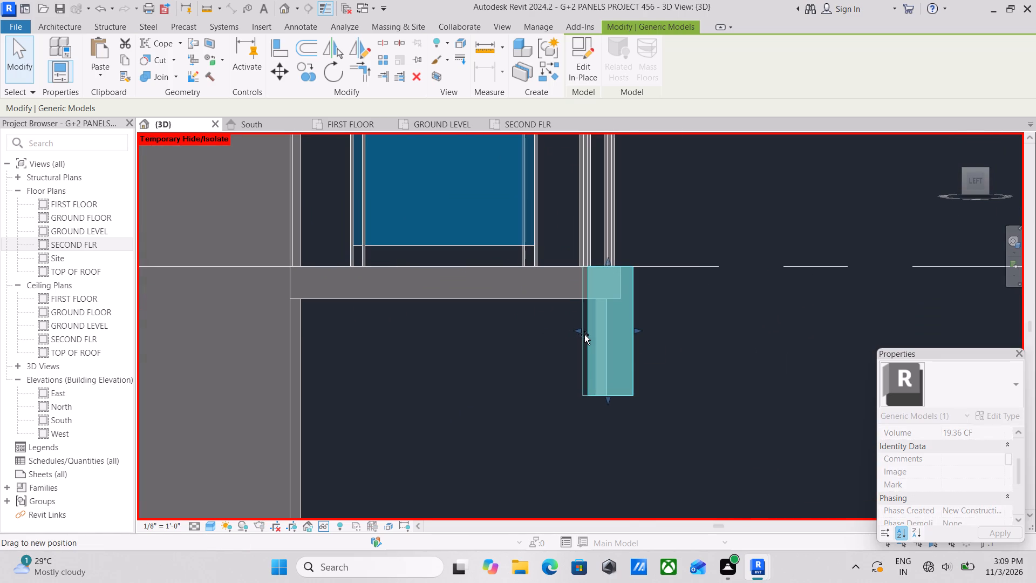
pyautogui.moveTo(584, 335); pyautogui.dragTo(619, 330)
pyautogui.scroll(-2, 691, 304)
pyautogui.press('Escape')
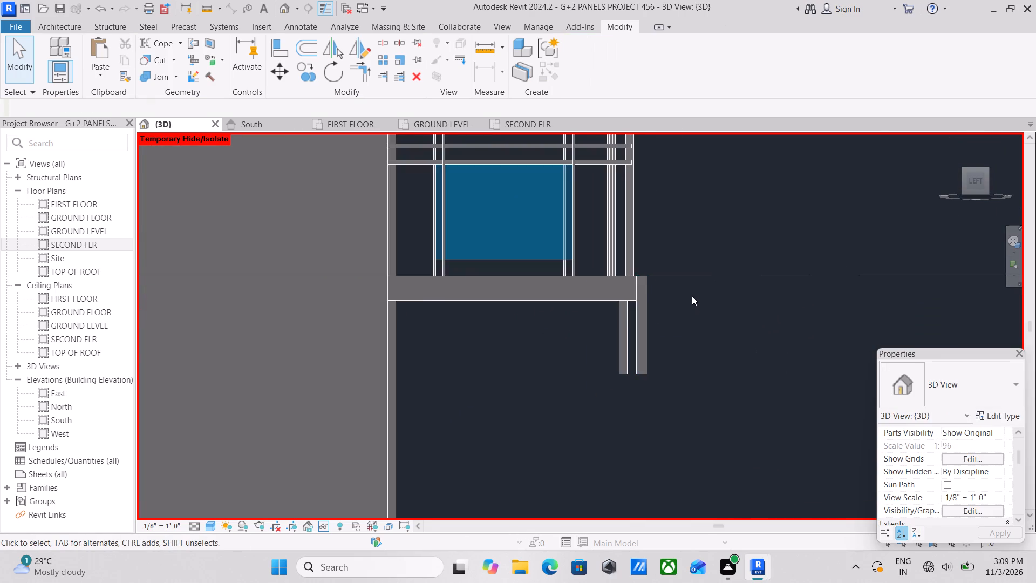
# Examine the thinned fascia panel at an angle, together with its balcony, the roof overhang above and the neighbouring balconies.
pyautogui.scroll(-1, 692, 296)
pyautogui.keyDown('shift'); pyautogui.moveTo(687, 279); pyautogui.dragTo(543, 335, button='middle'); pyautogui.keyUp('shift')
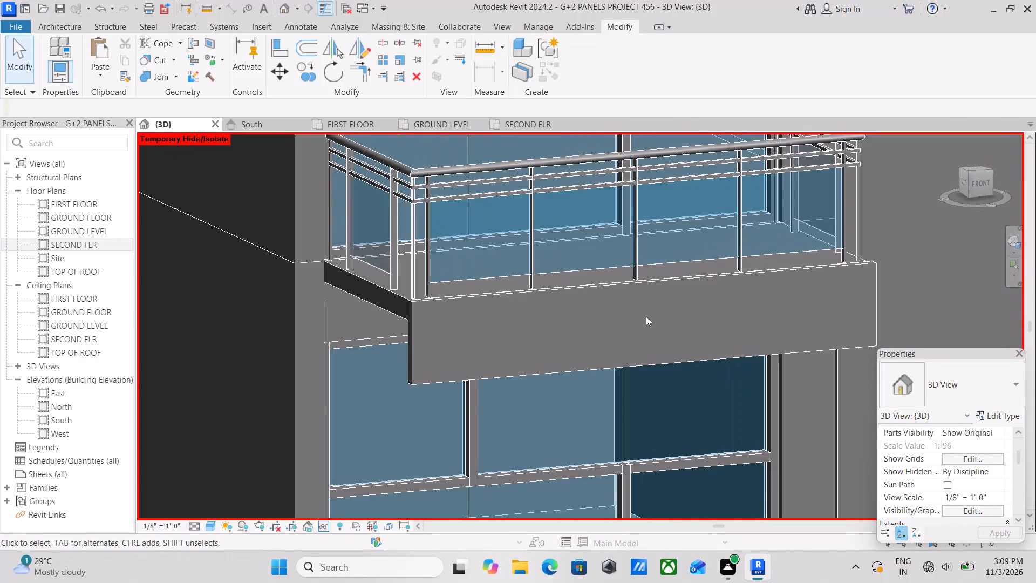
pyautogui.keyDown('shift'); pyautogui.moveTo(643, 316); pyautogui.dragTo(563, 301, button='middle'); pyautogui.keyUp('shift')
pyautogui.scroll(-1, 639, 297)
pyautogui.moveTo(637, 296); pyautogui.dragTo(541, 196, button='middle')
pyautogui.keyDown('shift'); pyautogui.scroll(-2, 539, 183); pyautogui.keyUp('shift')
pyautogui.keyDown('shift'); pyautogui.moveTo(539, 183); pyautogui.dragTo(662, 226, button='middle'); pyautogui.keyUp('shift')
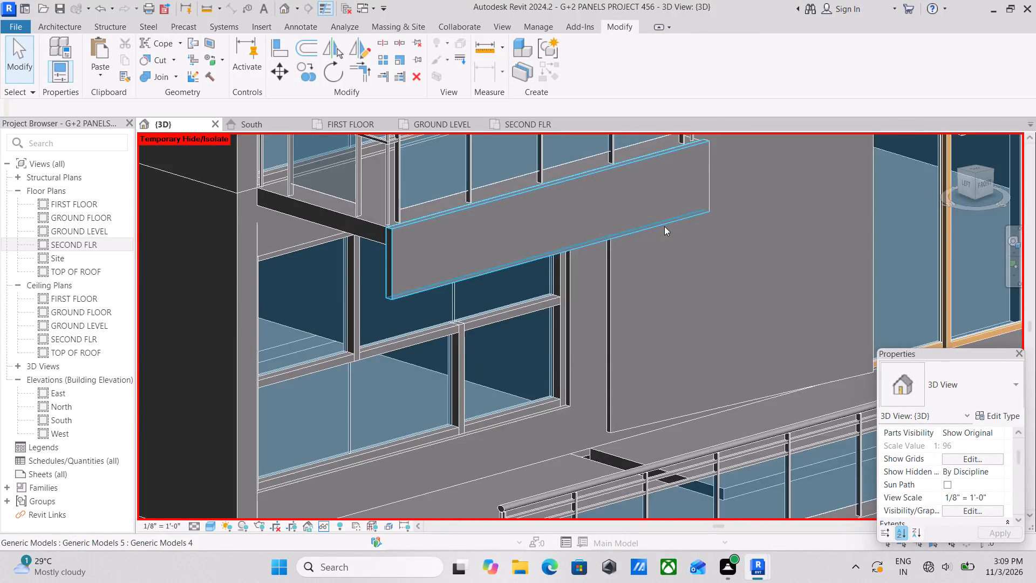
pyautogui.scroll(-2, 664, 226)
pyautogui.moveTo(657, 224); pyautogui.dragTo(649, 220, button='middle')
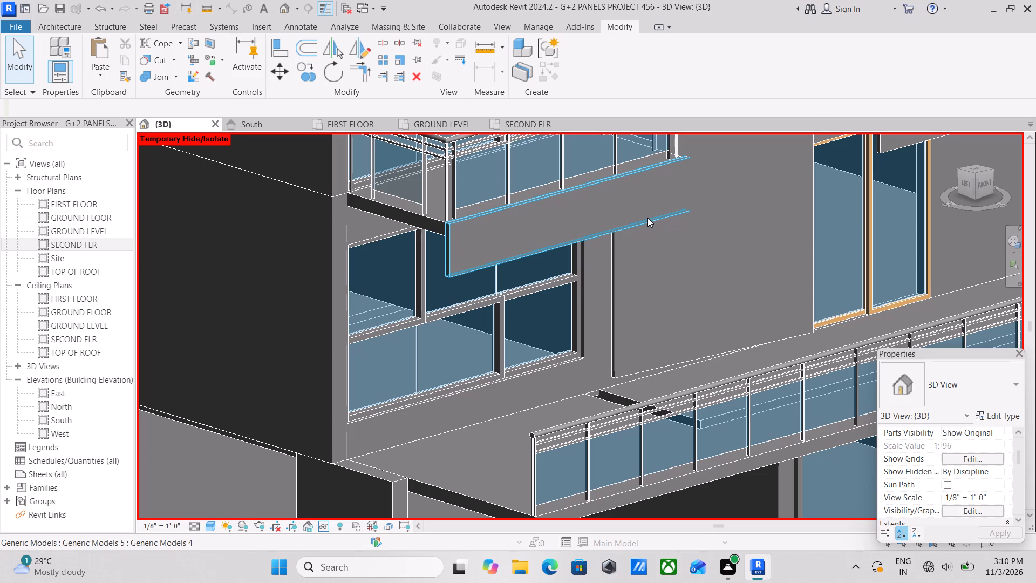
pyautogui.scroll(-4, 667, 149)
pyautogui.moveTo(489, 245); pyautogui.dragTo(387, 448, button='middle')
pyautogui.scroll(3, 387, 227)
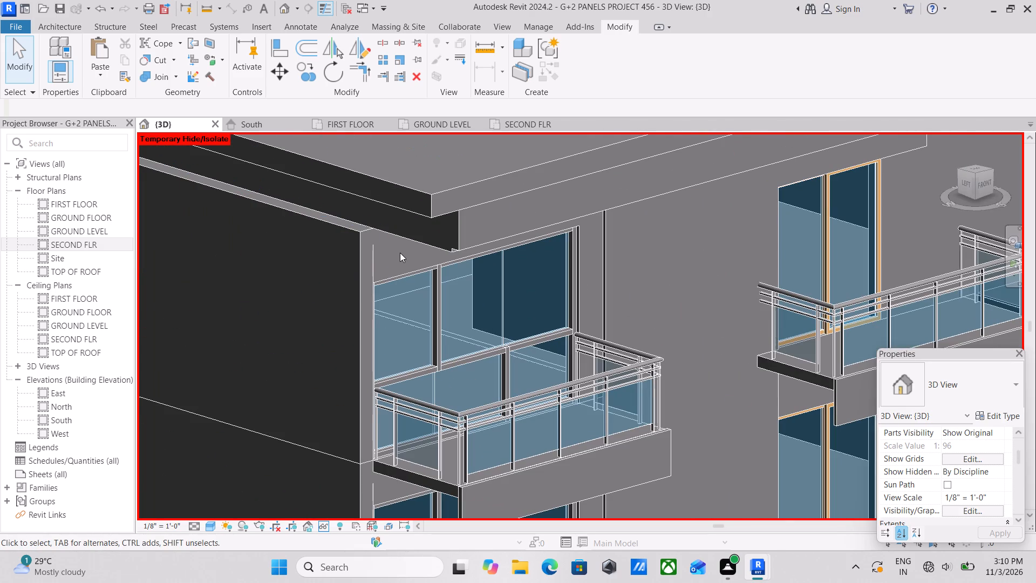
pyautogui.scroll(2, 400, 253)
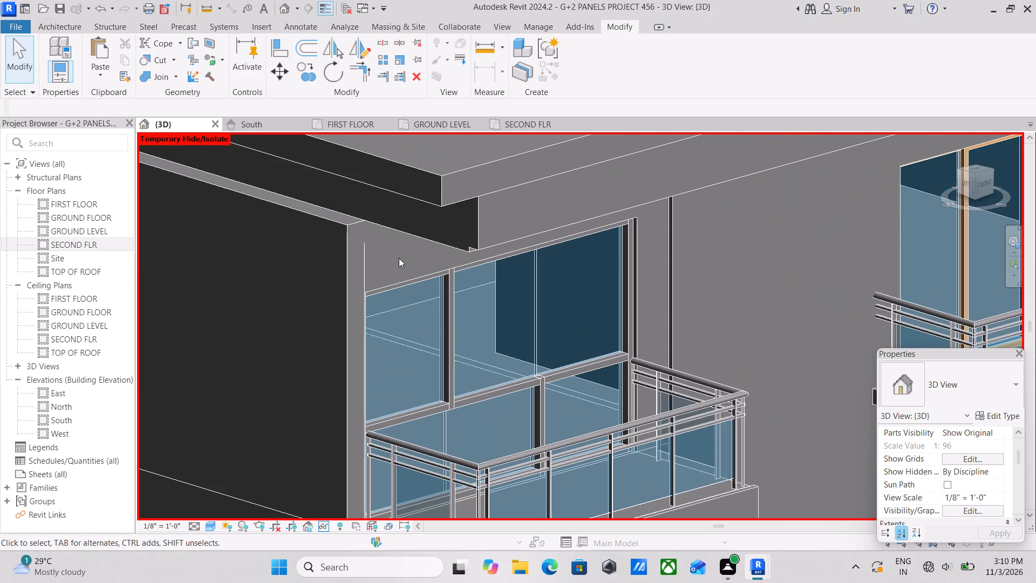
pyautogui.scroll(-1, 402, 288)
pyautogui.moveTo(397, 280); pyautogui.dragTo(397, 119, button='middle')
pyautogui.moveTo(485, 377); pyautogui.dragTo(487, 347, button='middle')
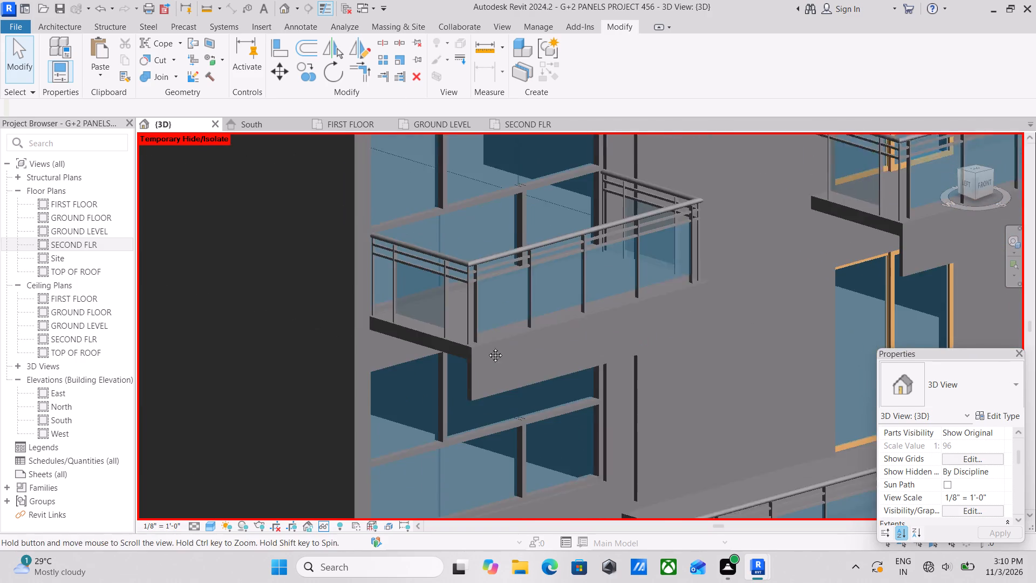
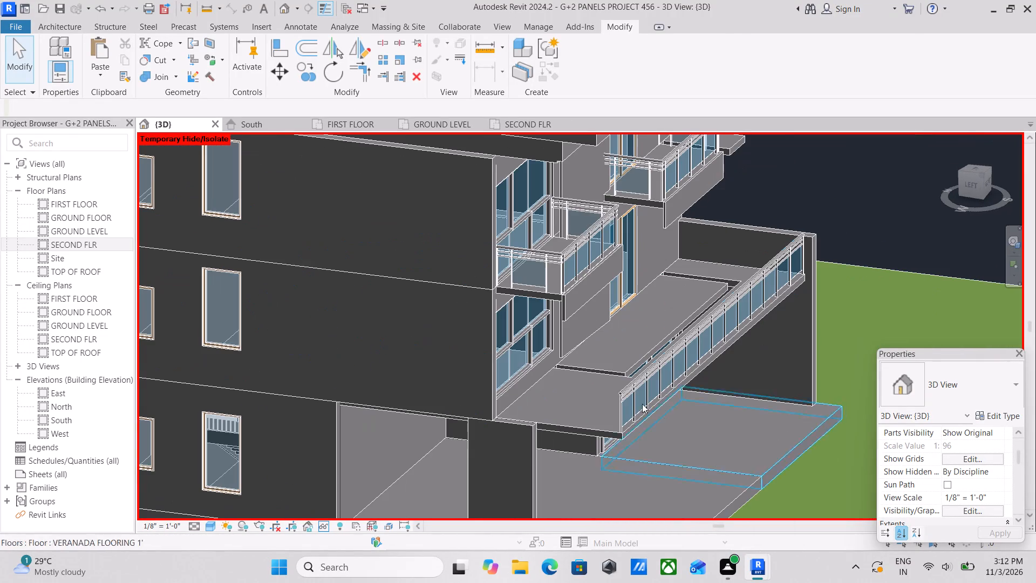
# Examine the front fascia panel and the balcony slab's exposed left-facing edge from the side and front.
pyautogui.scroll(5, 551, 269)
pyautogui.keyDown('shift'); pyautogui.scroll(-1, 534, 320); pyautogui.keyUp('shift')
pyautogui.keyDown('shift'); pyautogui.moveTo(534, 320); pyautogui.dragTo(640, 338, button='middle'); pyautogui.keyUp('shift')
pyautogui.scroll(2, 642, 341)
pyautogui.moveTo(642, 341); pyautogui.dragTo(597, 317, button='middle')
pyautogui.scroll(3, 647, 353)
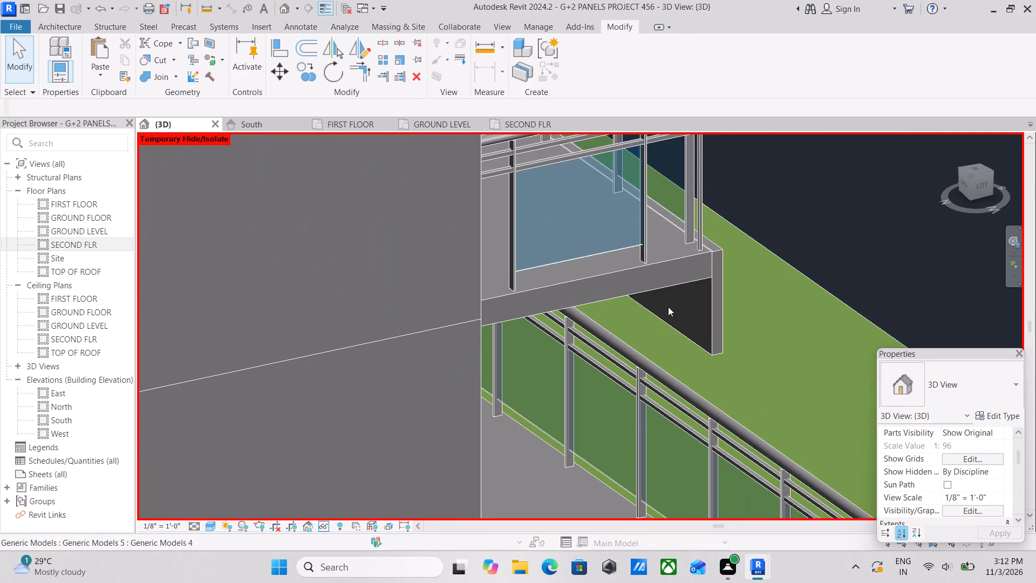
pyautogui.moveTo(654, 297); pyautogui.dragTo(623, 278, button='middle')
pyautogui.scroll(-2, 621, 277)
pyautogui.scroll(-2, 527, 238)
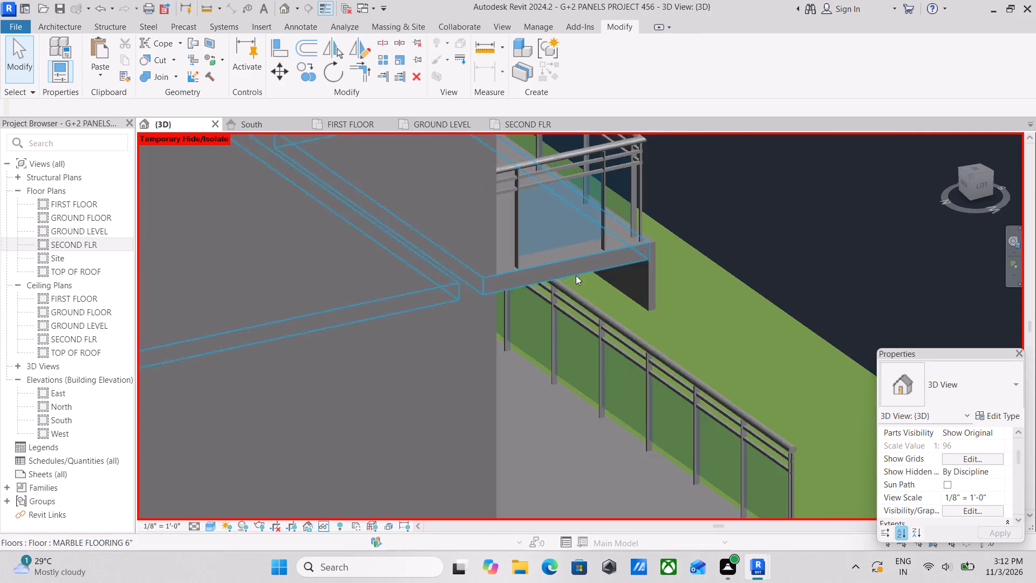
pyautogui.scroll(-2, 581, 280)
pyautogui.keyDown('shift'); pyautogui.moveTo(563, 283); pyautogui.dragTo(337, 255, button='middle'); pyautogui.keyUp('shift')
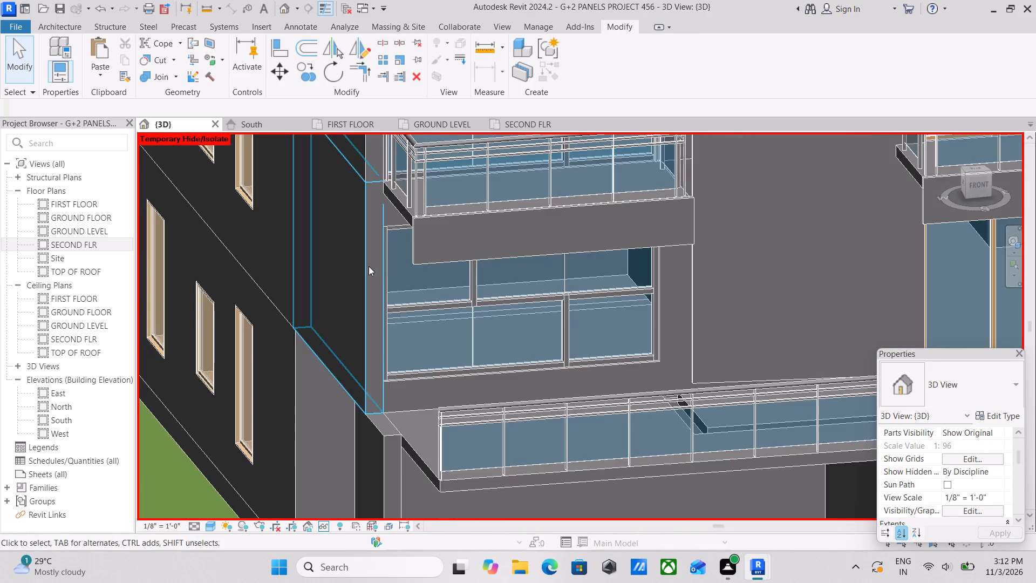
pyautogui.keyDown('shift'); pyautogui.moveTo(369, 267); pyautogui.dragTo(434, 222, button='middle'); pyautogui.keyUp('shift')
pyautogui.keyDown('shift'); pyautogui.moveTo(458, 231); pyautogui.dragTo(477, 237, button='middle'); pyautogui.keyUp('shift')
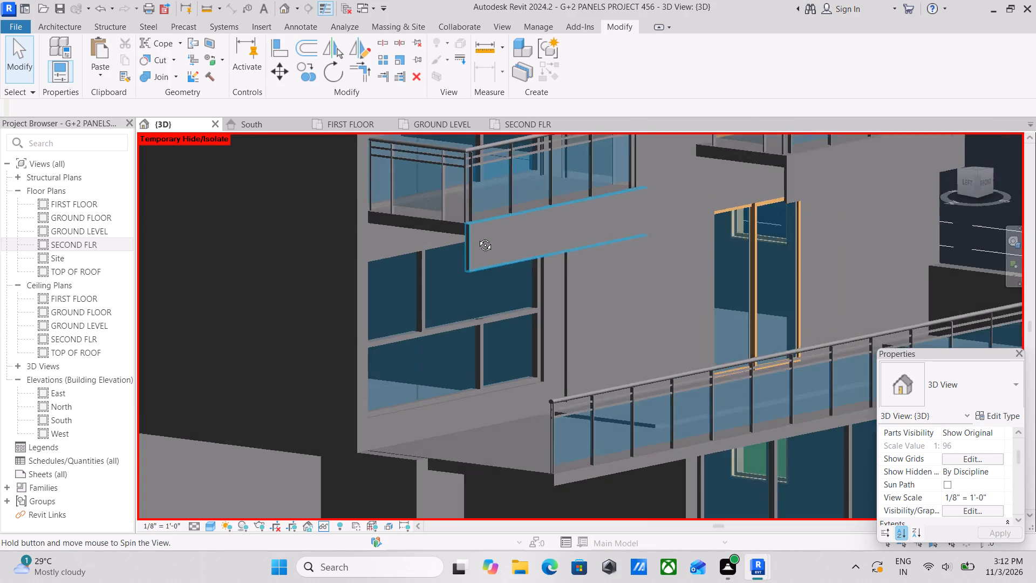
pyautogui.keyDown('shift'); pyautogui.moveTo(477, 237); pyautogui.dragTo(528, 236, button='middle'); pyautogui.keyUp('shift')
pyautogui.scroll(2, 443, 238)
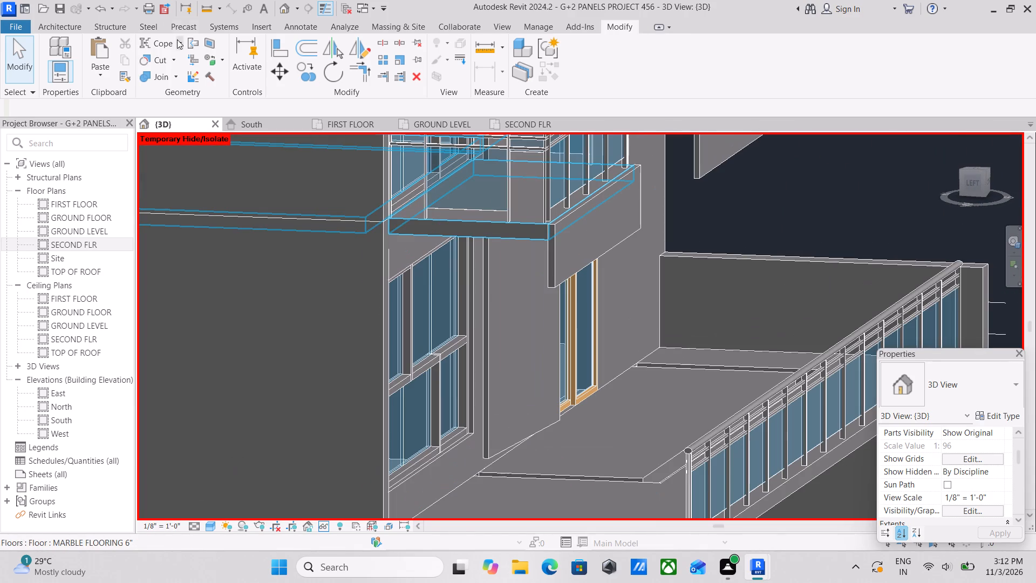
# Start a new in-place model component in the Generic Models category, keeping the default name.
pyautogui.click(65, 26)
pyautogui.click(159, 73)
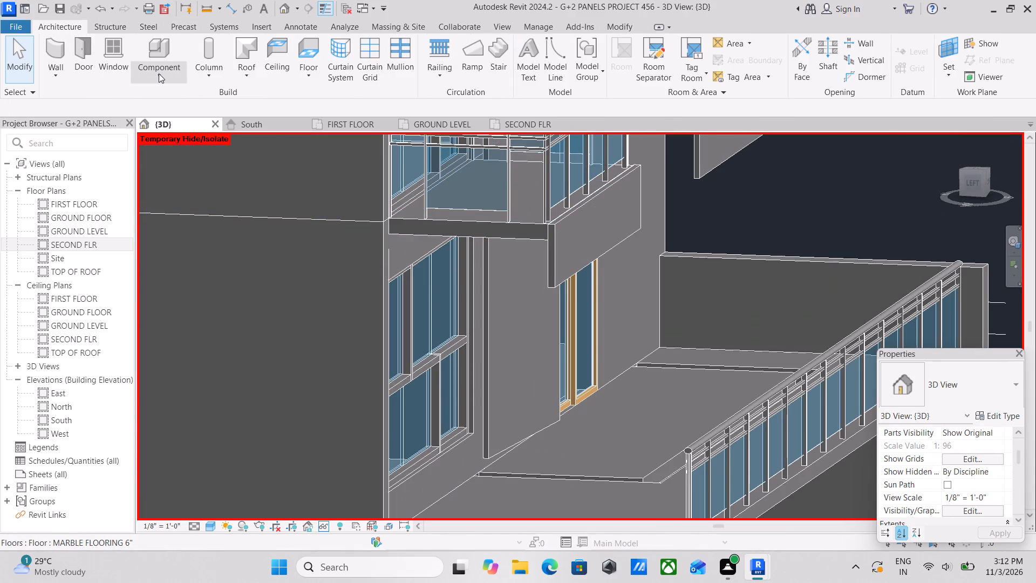
pyautogui.click(185, 120)
pyautogui.scroll(-3, 484, 240)
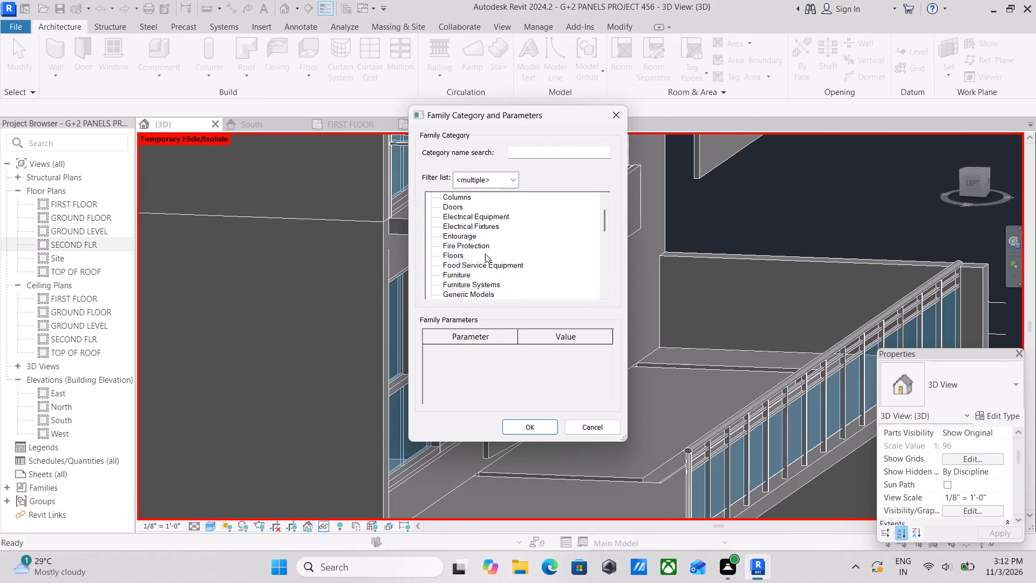
pyautogui.scroll(-3, 488, 259)
pyautogui.click(465, 266)
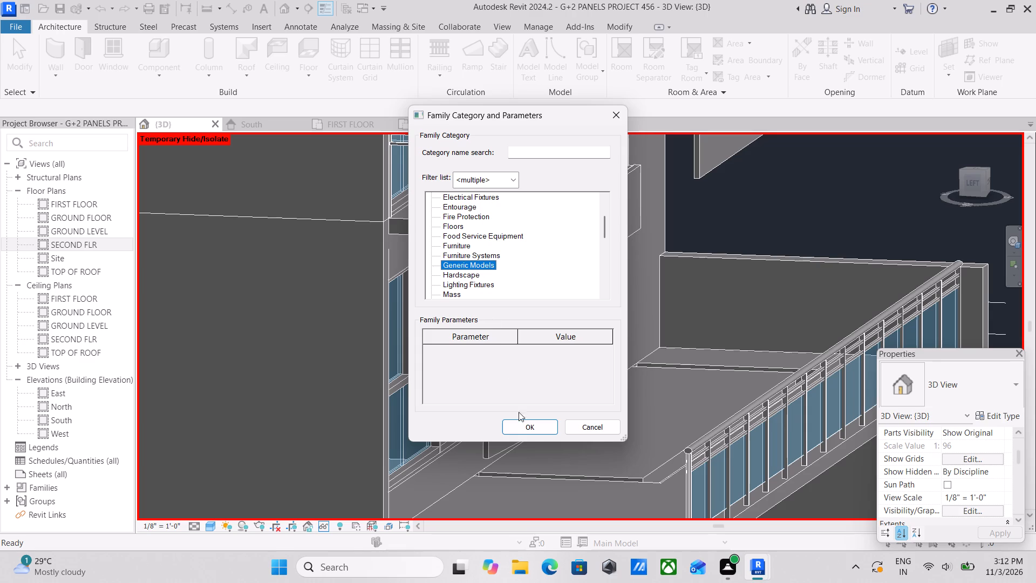
pyautogui.click(526, 429)
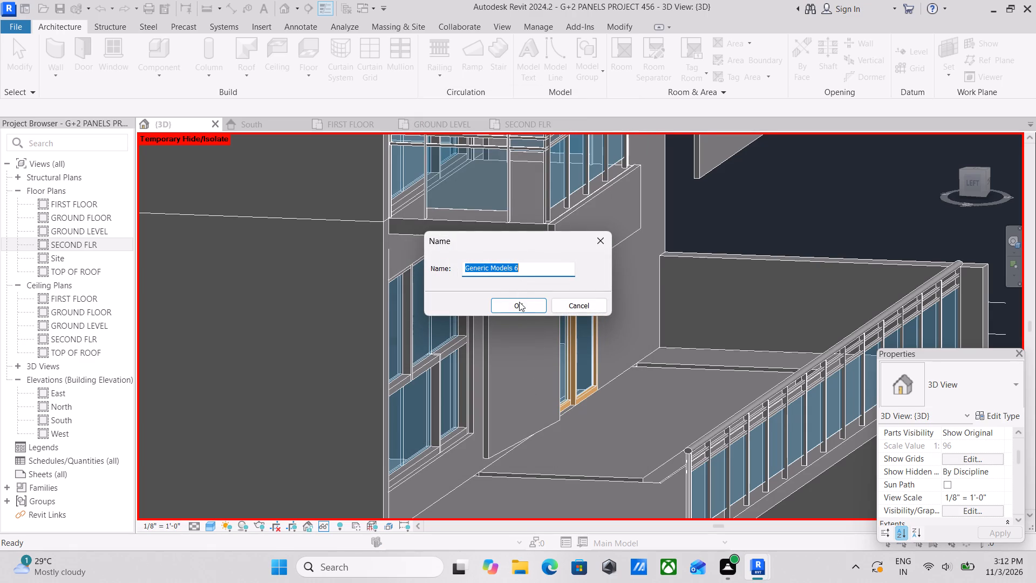
pyautogui.click(516, 313)
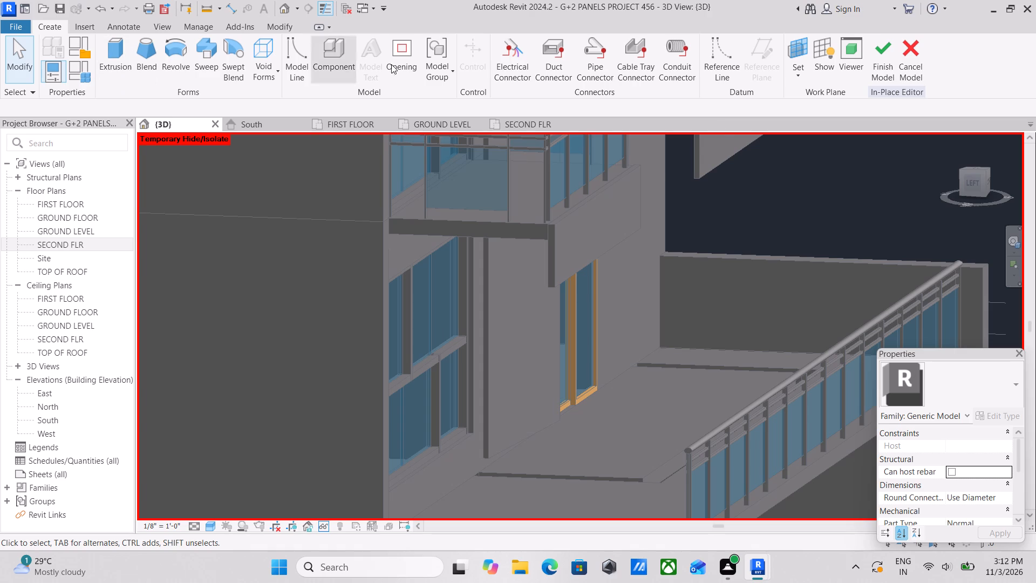
# On the balcony slab's left-facing edge, sketch a 2' 0" high rectangular extrusion profile from the slab's top wall corner to the fascia panel's bottom.
pyautogui.click(798, 77)
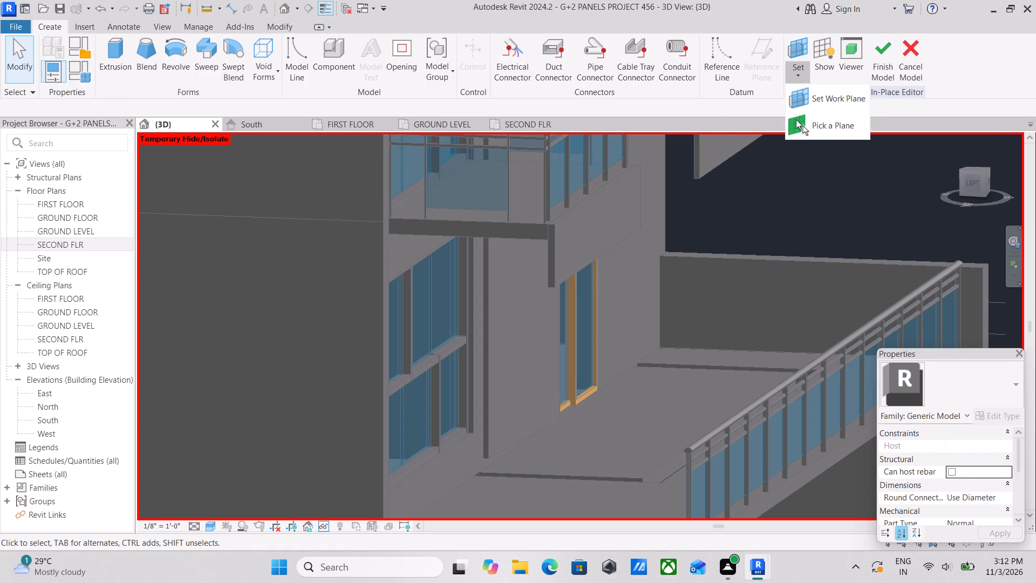
pyautogui.click(796, 123)
pyautogui.scroll(3, 489, 243)
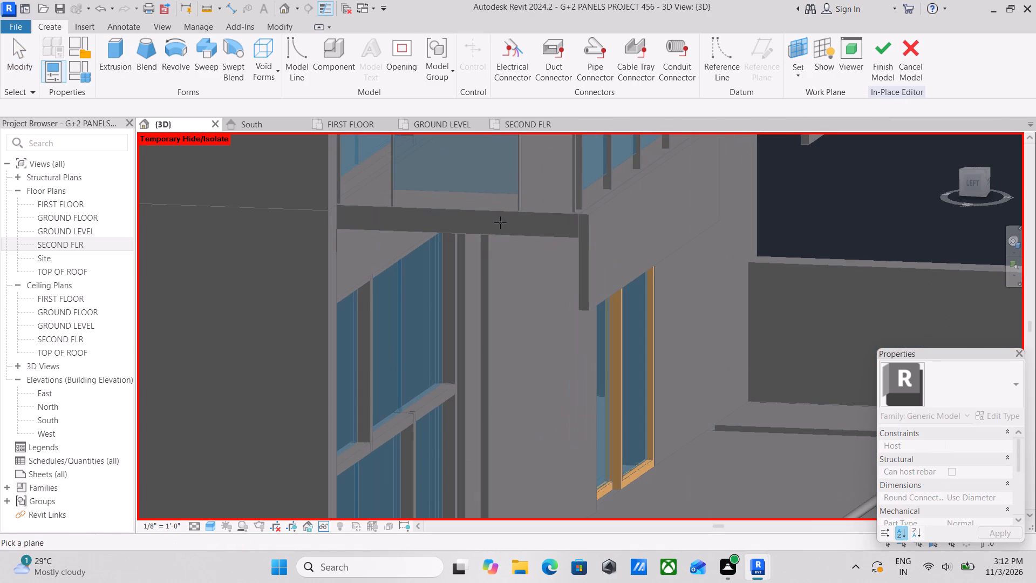
pyautogui.click(507, 233)
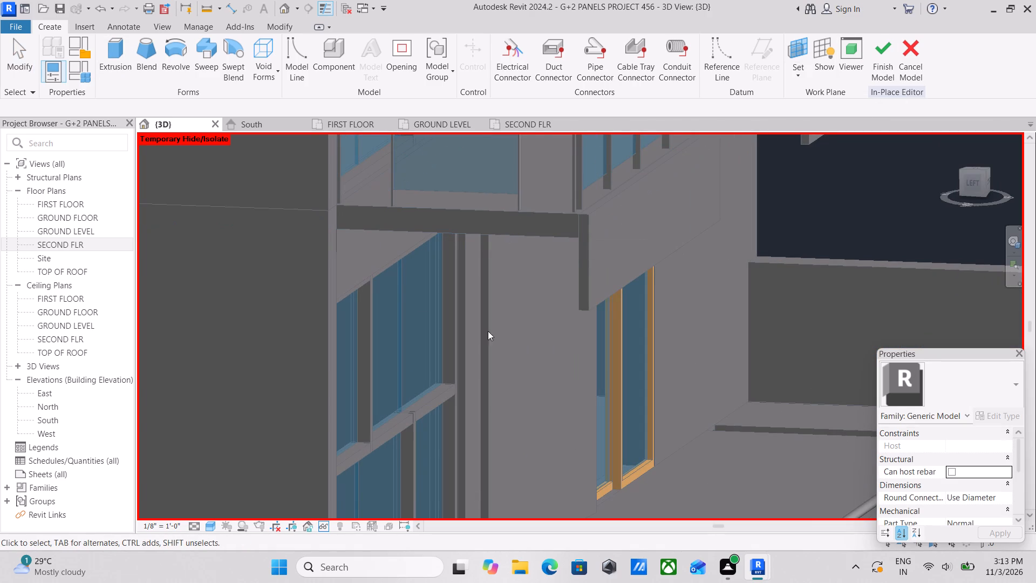
pyautogui.click(105, 60)
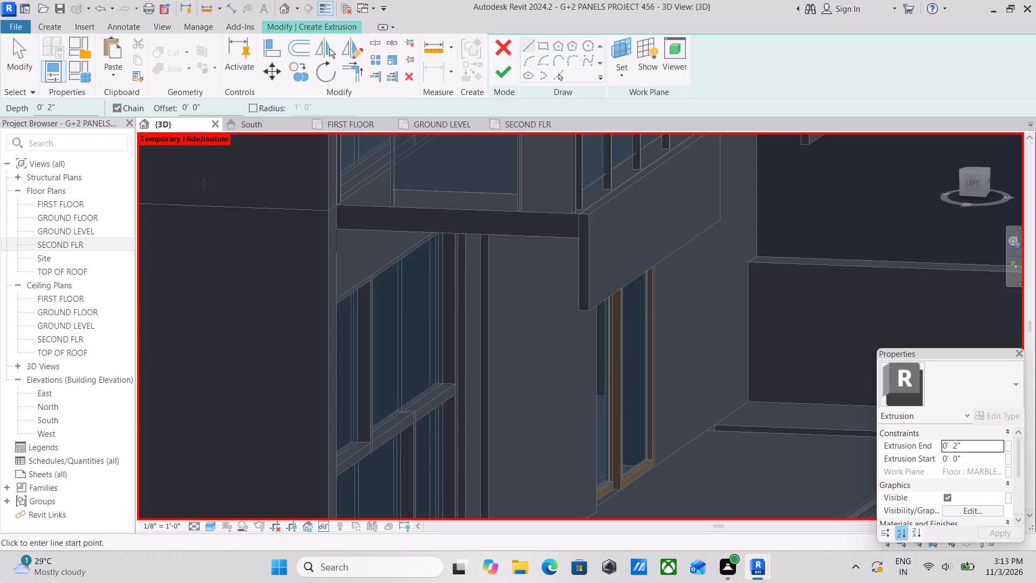
pyautogui.scroll(6, 341, 223)
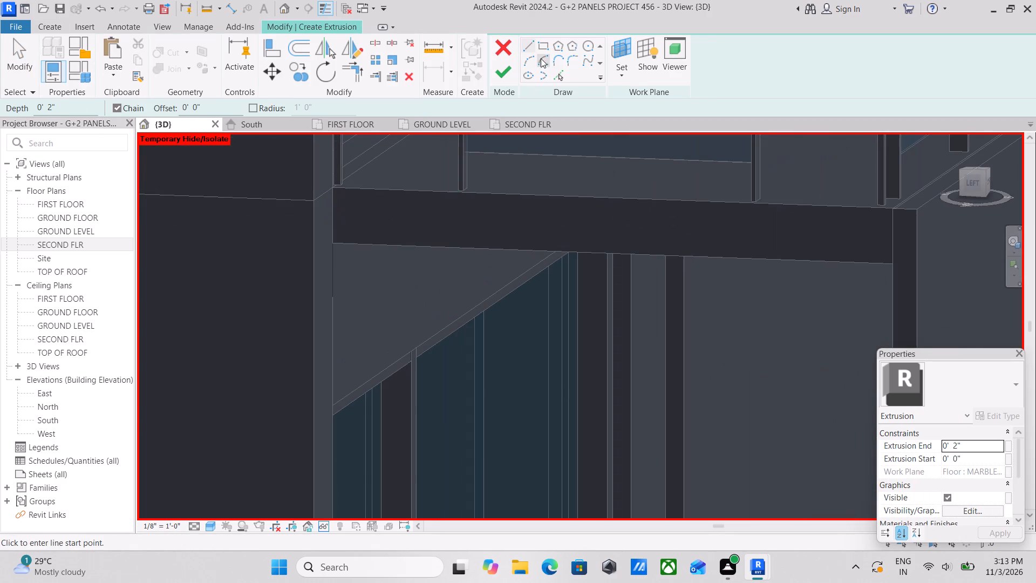
pyautogui.click(545, 47)
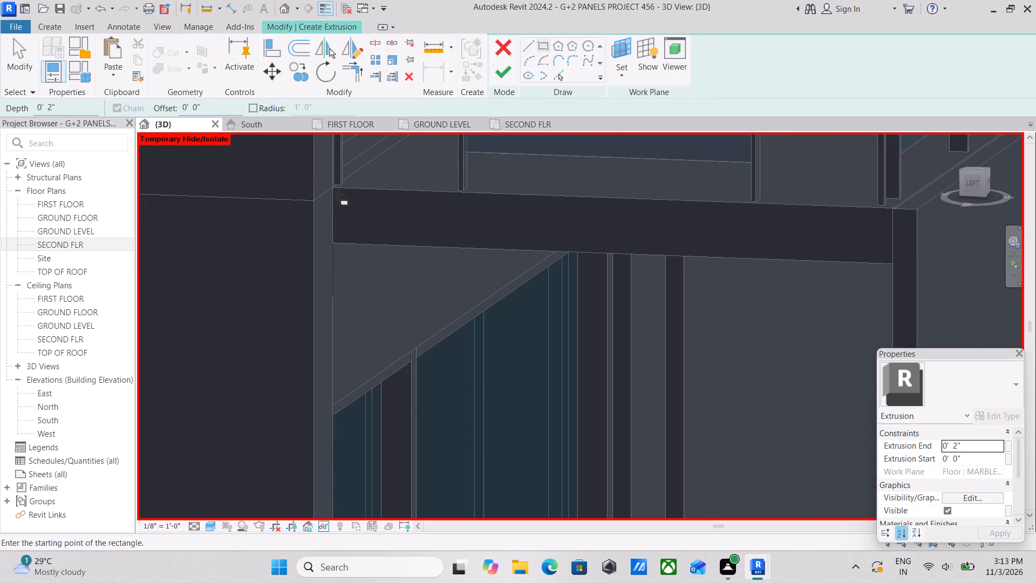
pyautogui.click(331, 192)
pyautogui.moveTo(479, 282); pyautogui.dragTo(435, 191, button='middle')
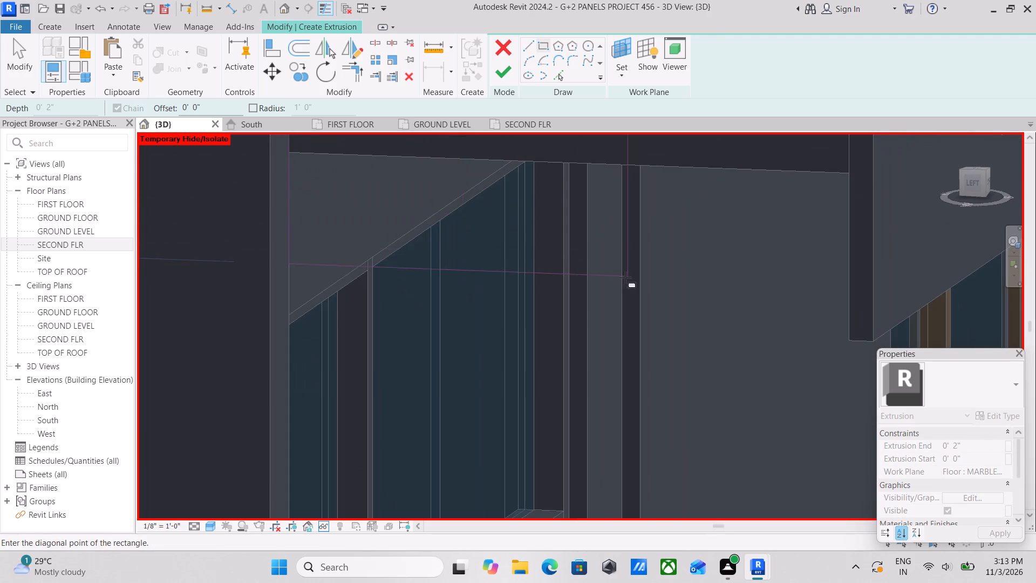
pyautogui.moveTo(625, 277); pyautogui.dragTo(607, 258, button='middle')
pyautogui.scroll(-1, 667, 275)
pyautogui.moveTo(667, 275); pyautogui.dragTo(674, 368, button='middle')
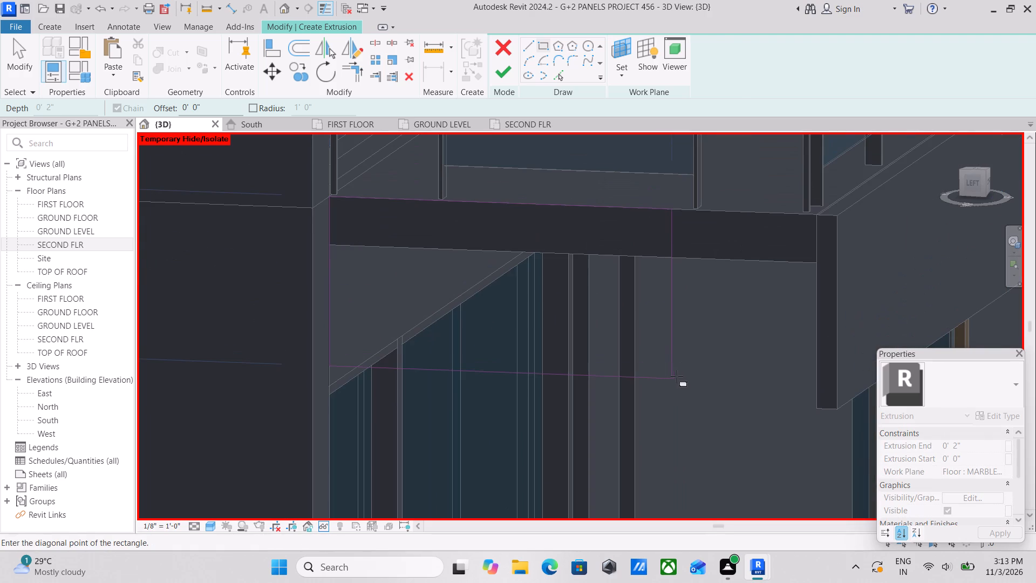
pyautogui.click(821, 413)
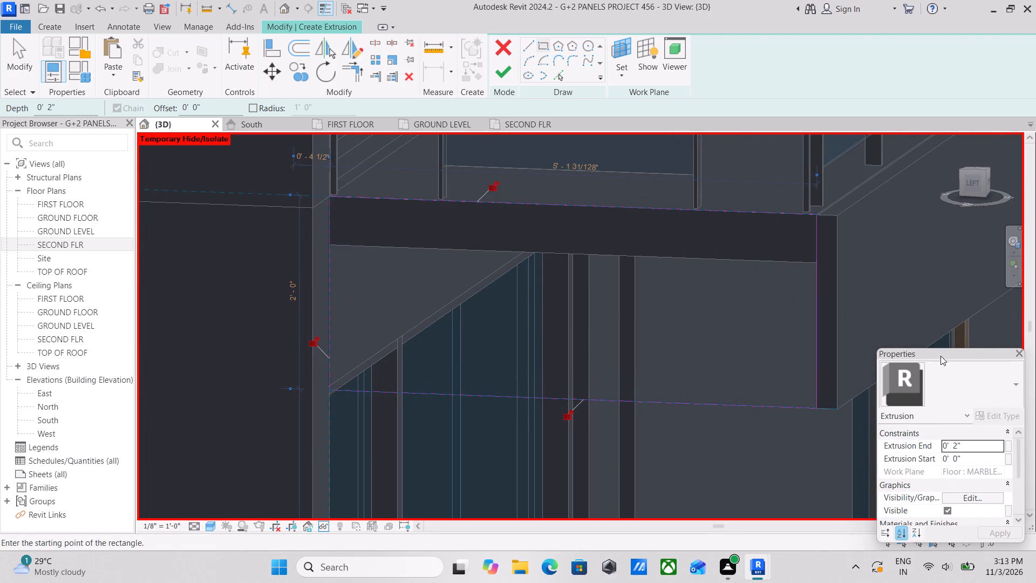
# Finish the side panel extrusion at a depth of 0' 2" and complete the in-place model.
pyautogui.scroll(-2, 790, 299)
pyautogui.scroll(-2, 975, 476)
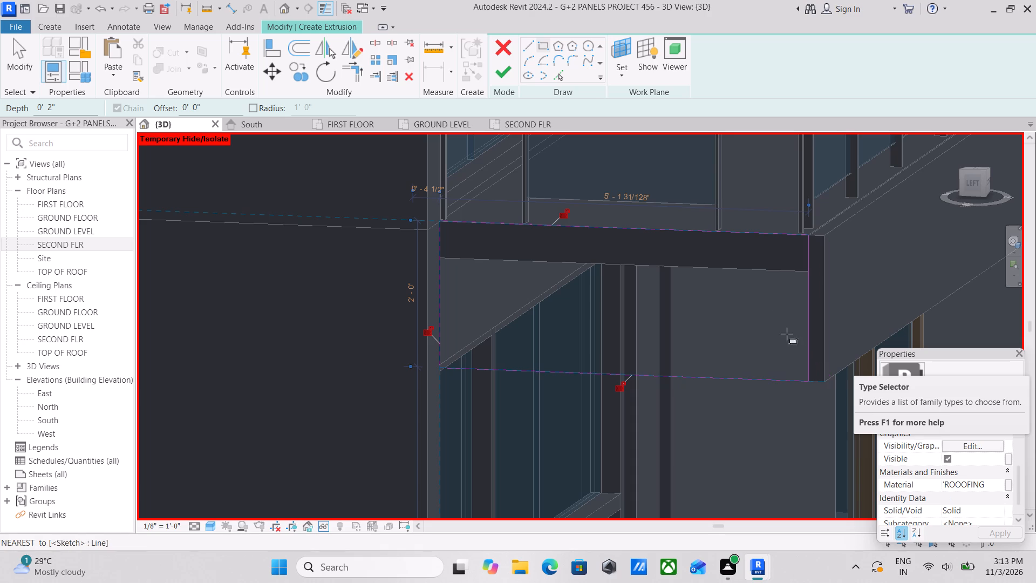
pyautogui.click(509, 79)
pyautogui.scroll(-1, 683, 277)
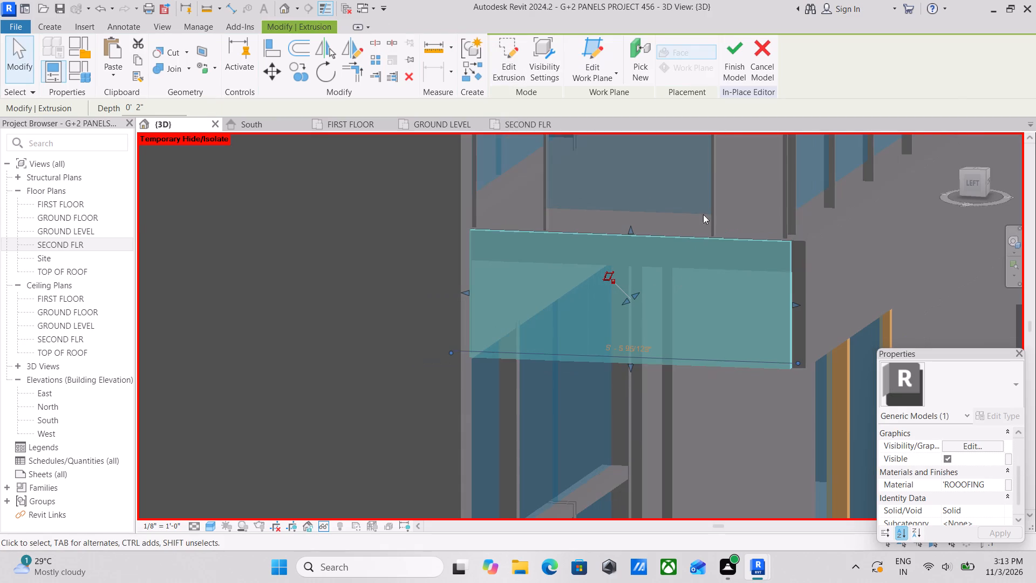
pyautogui.click(734, 64)
pyautogui.scroll(-2, 731, 301)
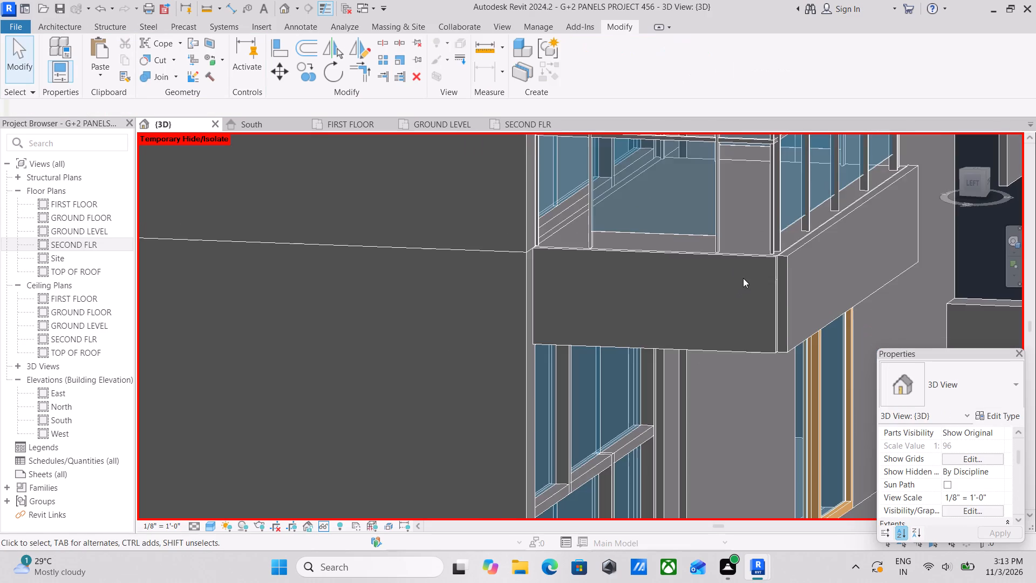
# Stretch the new side panel's outer end to the front fascia panel's outer face to close the corner.
pyautogui.moveTo(743, 278); pyautogui.dragTo(656, 324, button='middle')
pyautogui.scroll(2, 573, 280)
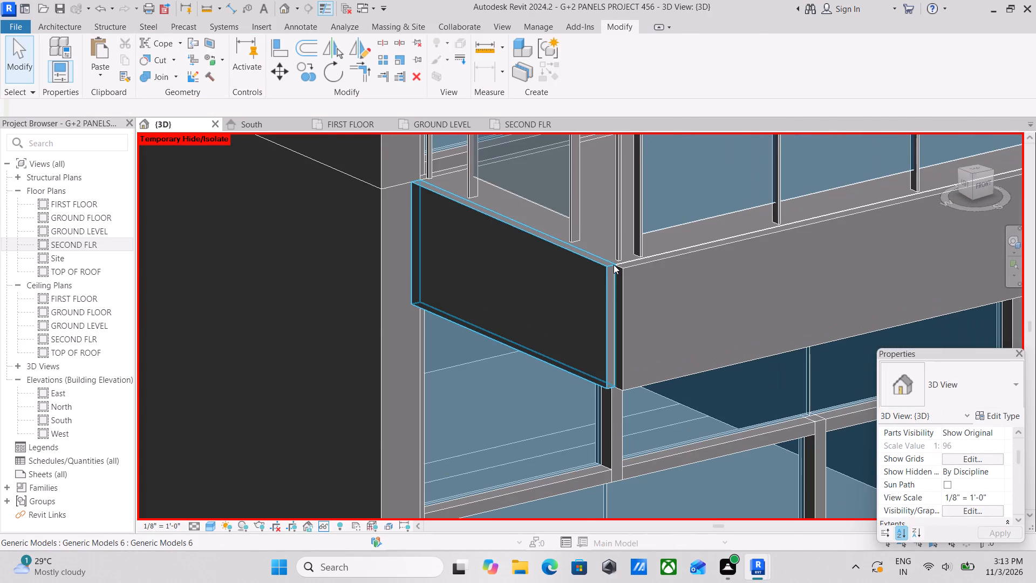
pyautogui.click(609, 265)
pyautogui.scroll(3, 624, 353)
pyautogui.moveTo(608, 311); pyautogui.dragTo(609, 311)
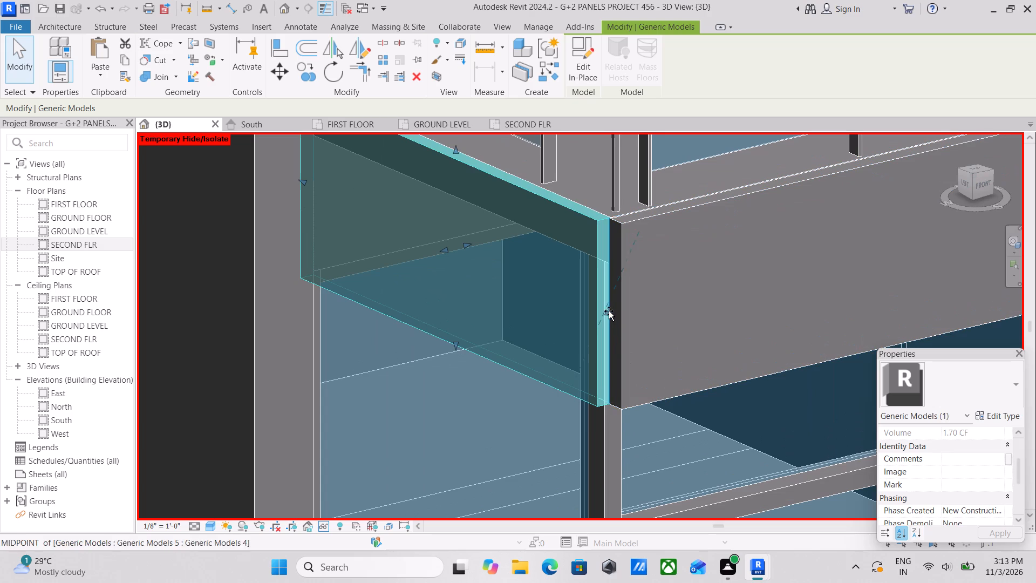
pyautogui.moveTo(609, 311); pyautogui.dragTo(616, 313)
pyautogui.scroll(-3, 636, 314)
pyautogui.press('Escape')
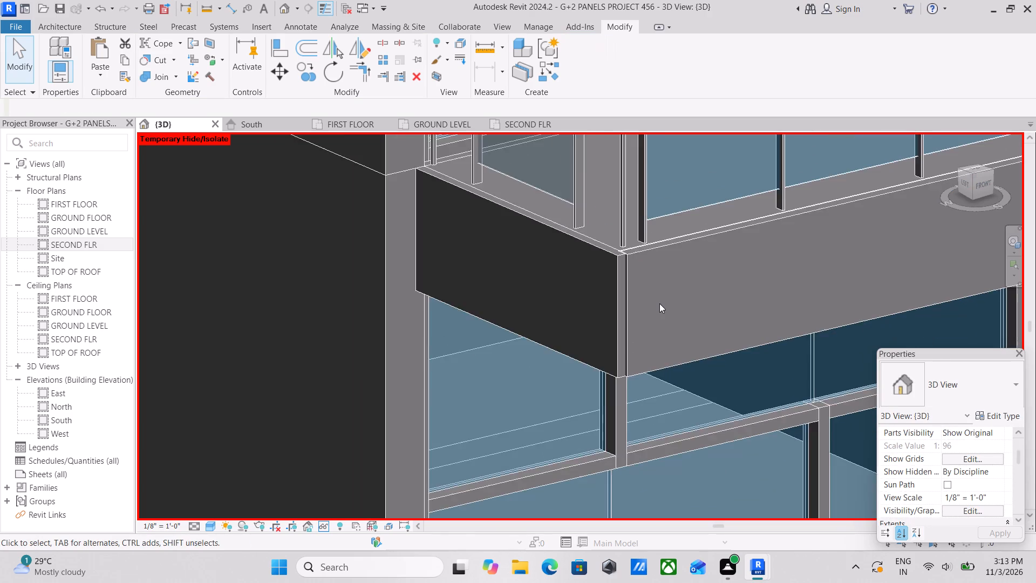
# Examine the closed fascia corner, then the balcony's opposite side where the slab edge has no side panel.
pyautogui.scroll(-3, 659, 303)
pyautogui.keyDown('shift'); pyautogui.moveTo(657, 301); pyautogui.dragTo(591, 296, button='middle'); pyautogui.keyUp('shift')
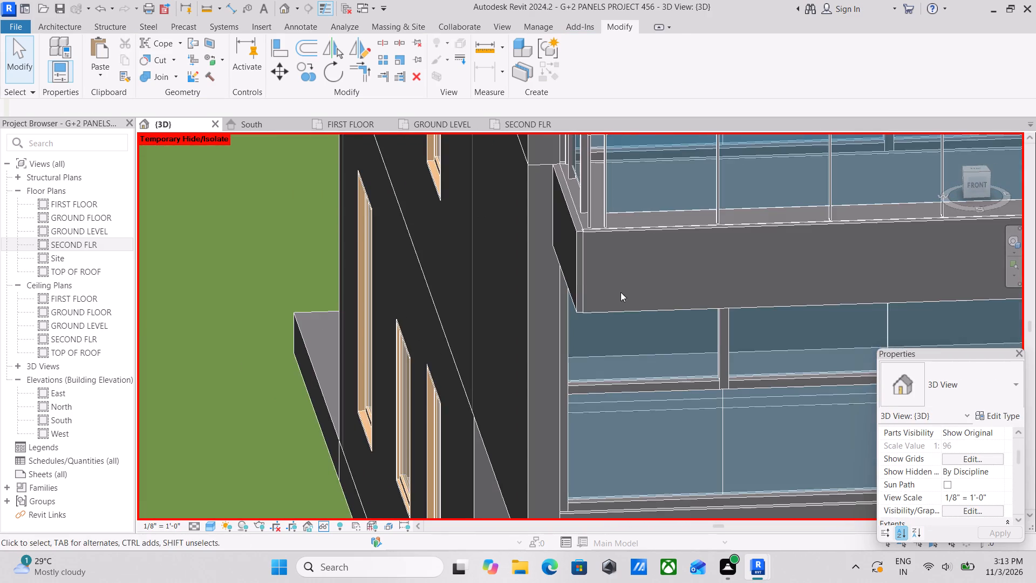
pyautogui.keyDown('shift'); pyautogui.moveTo(616, 292); pyautogui.dragTo(492, 267, button='middle'); pyautogui.keyUp('shift')
pyautogui.scroll(-1, 650, 263)
pyautogui.moveTo(714, 259); pyautogui.dragTo(590, 257, button='middle')
pyautogui.scroll(-3, 661, 298)
pyautogui.moveTo(659, 298); pyautogui.dragTo(553, 286, button='middle')
pyautogui.scroll(3, 695, 322)
pyautogui.moveTo(700, 296); pyautogui.dragTo(676, 320, button='middle')
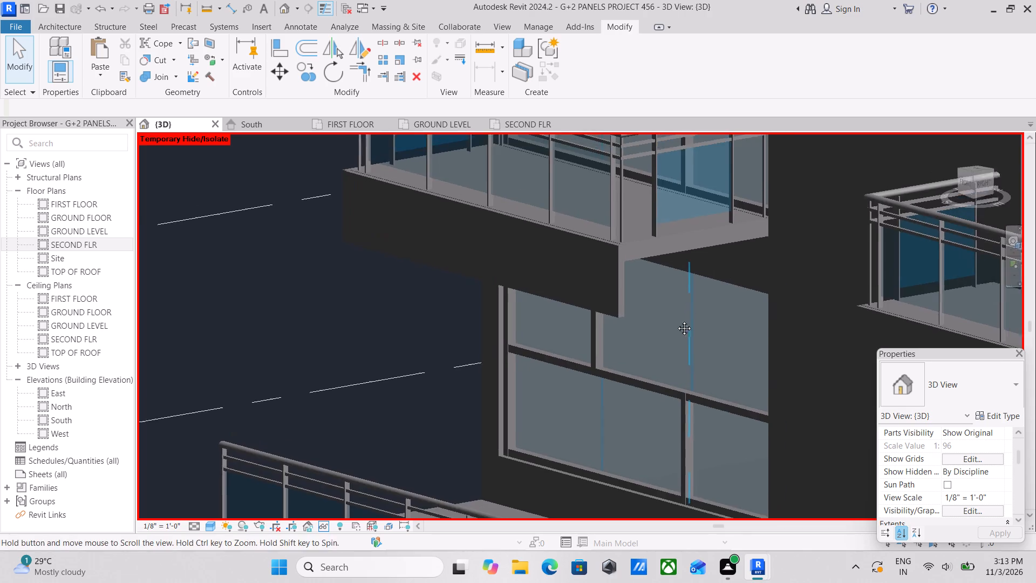
pyautogui.moveTo(676, 320); pyautogui.dragTo(635, 345, button='middle')
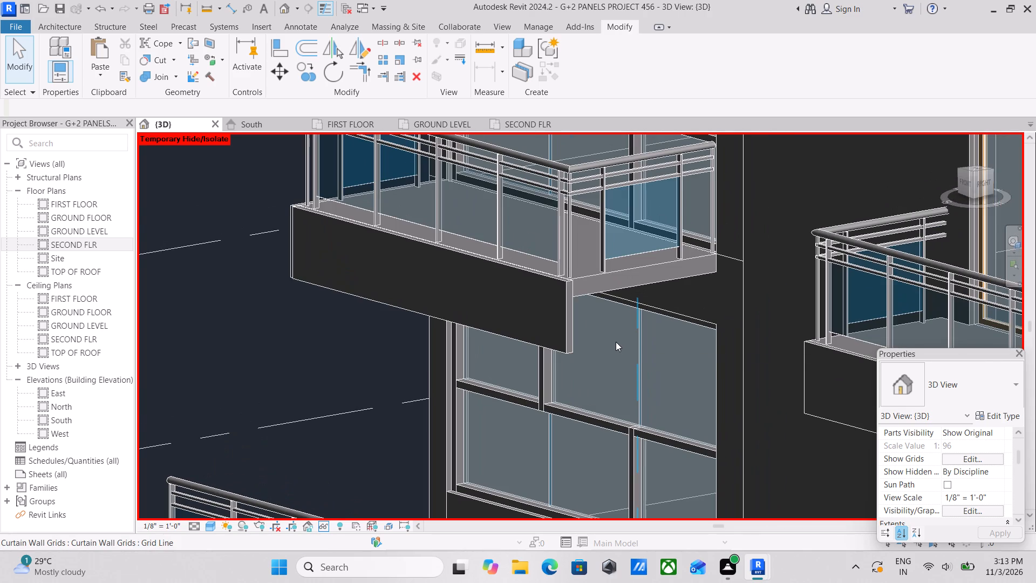
pyautogui.scroll(3, 627, 314)
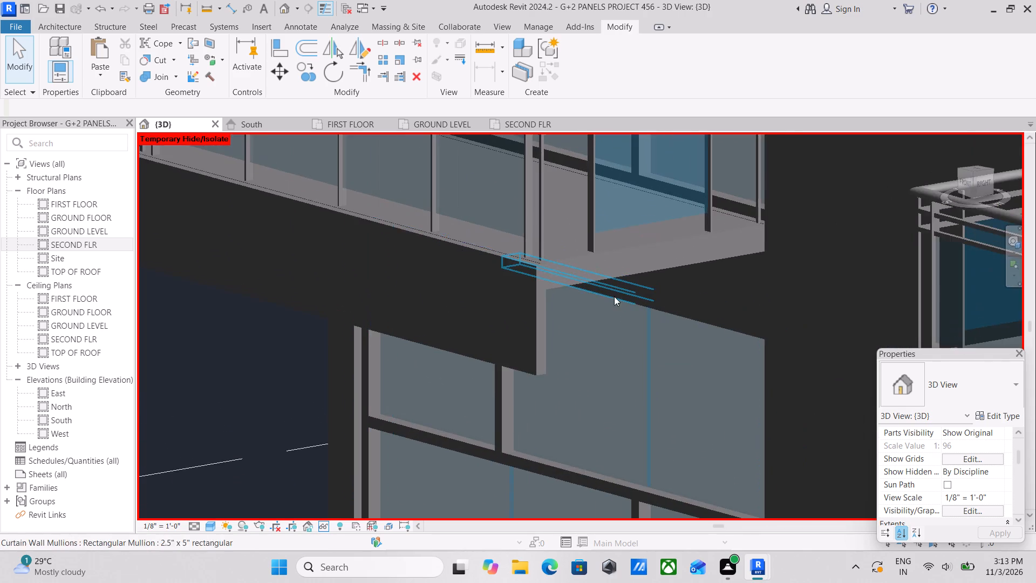
pyautogui.moveTo(614, 296); pyautogui.dragTo(555, 152, button='middle')
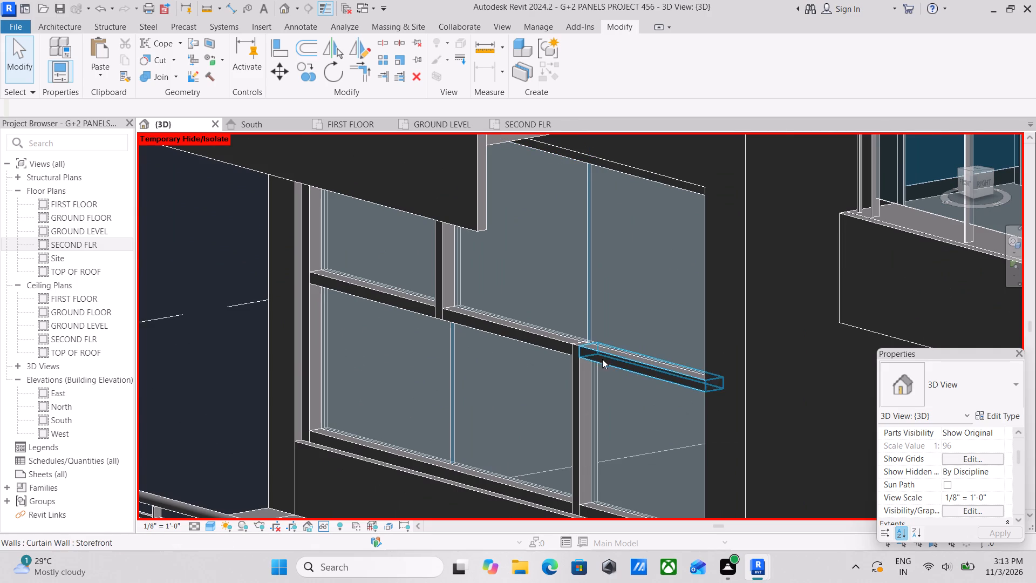
pyautogui.scroll(-3, 601, 356)
pyautogui.moveTo(545, 316); pyautogui.dragTo(583, 406, button='middle')
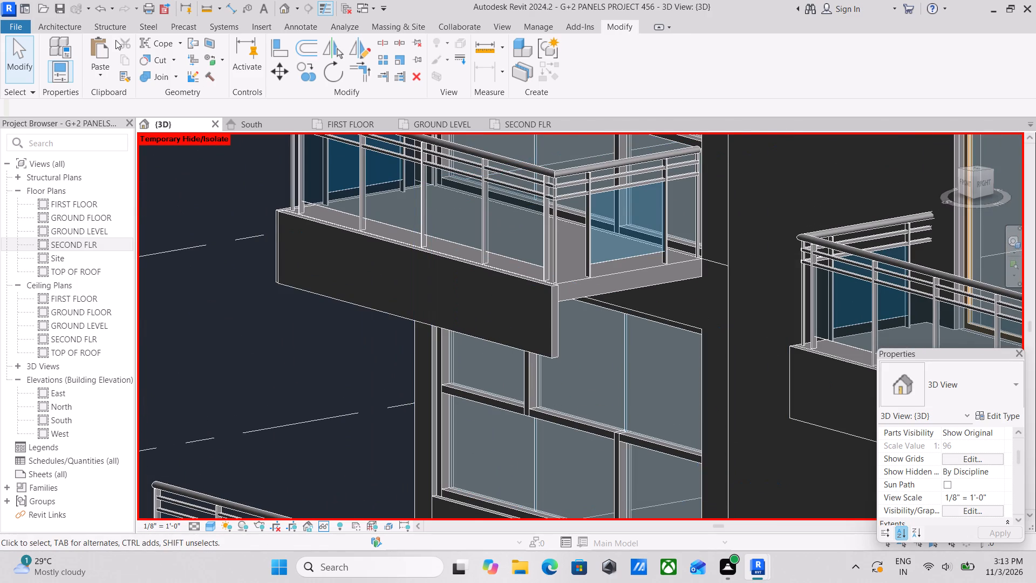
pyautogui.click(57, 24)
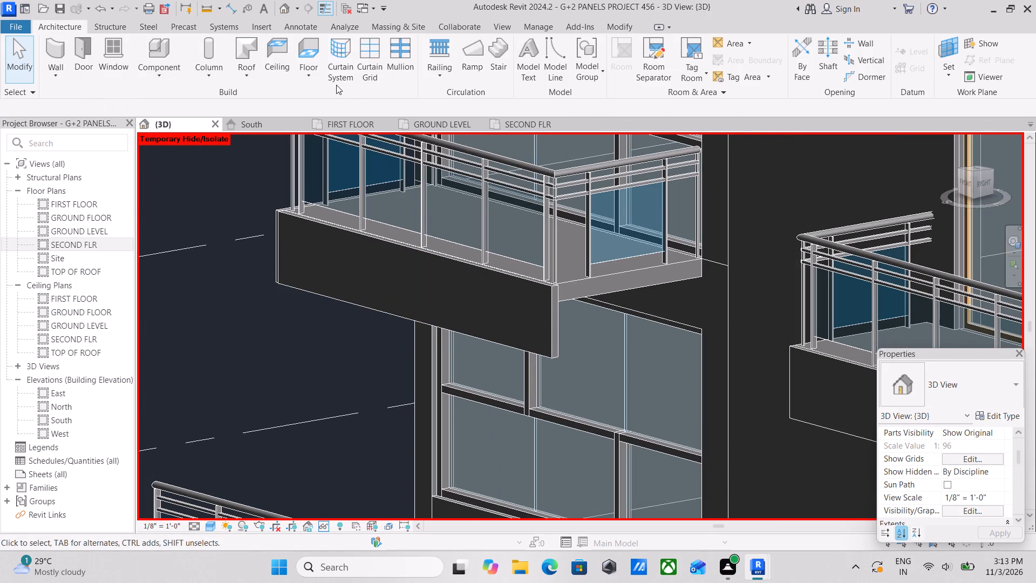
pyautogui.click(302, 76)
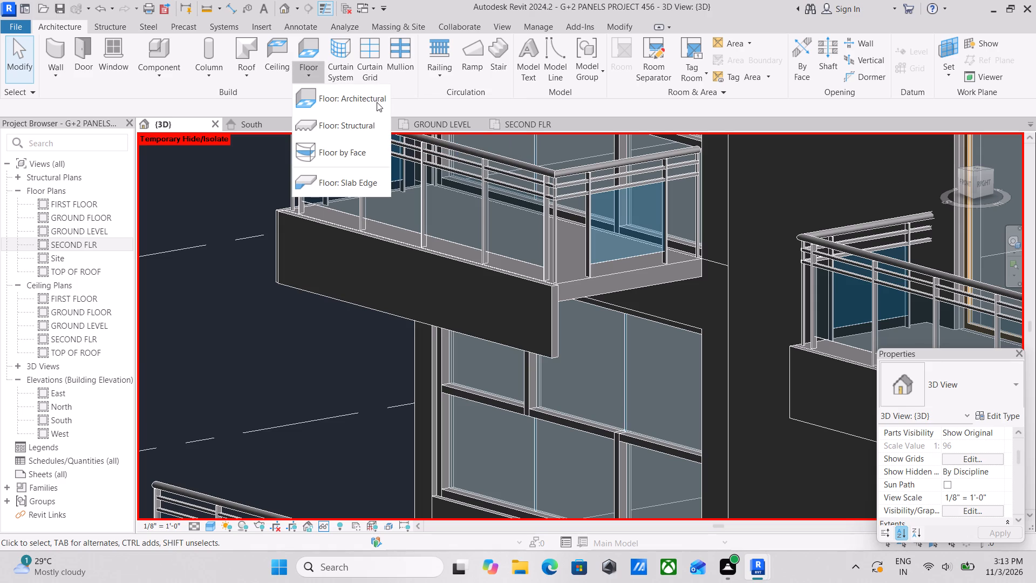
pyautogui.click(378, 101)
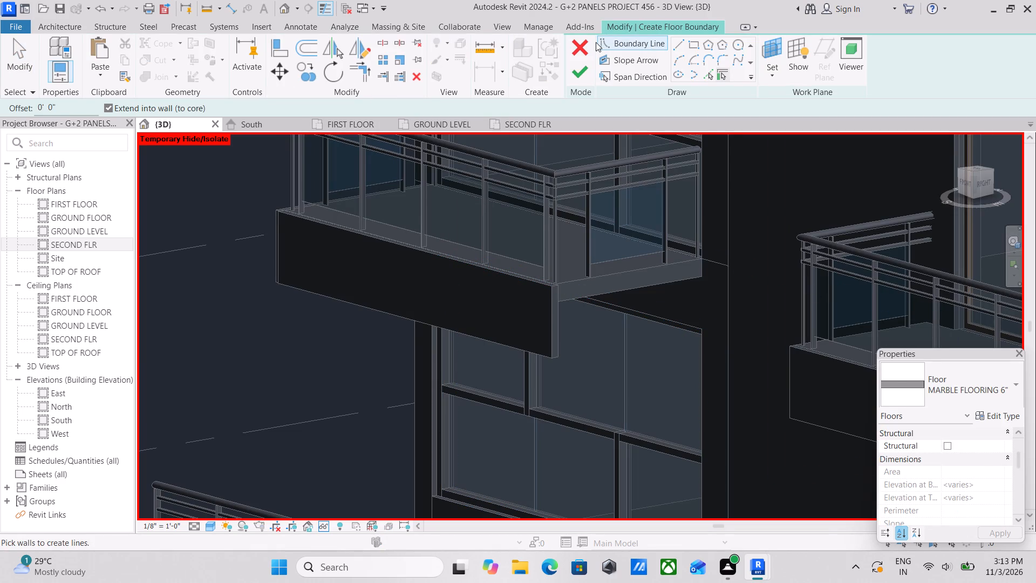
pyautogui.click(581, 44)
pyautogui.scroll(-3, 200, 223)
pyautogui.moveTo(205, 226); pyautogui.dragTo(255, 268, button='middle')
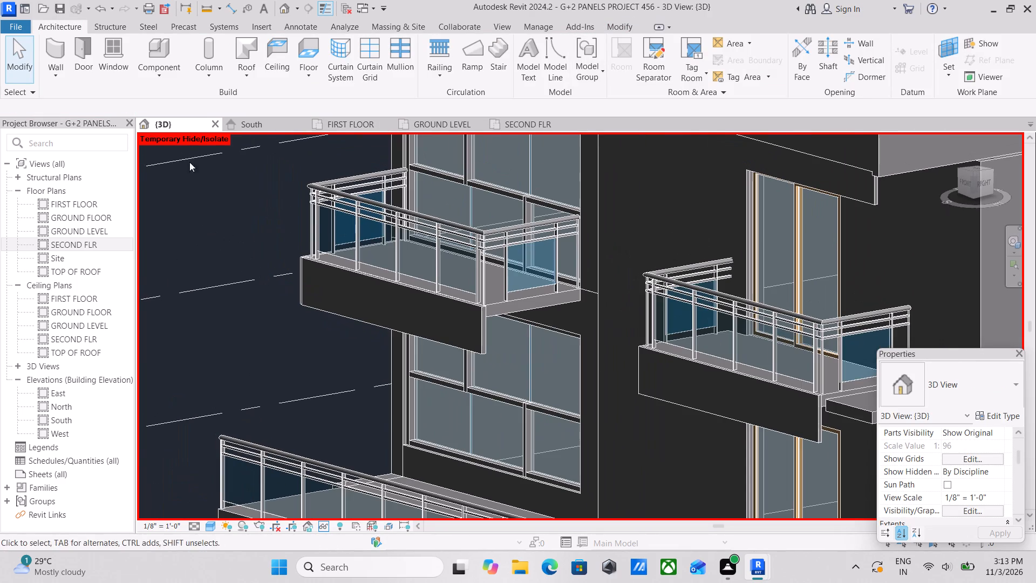
# Start a new in-place model in the Generic Models category for the balcony's uncovered side.
pyautogui.click(164, 79)
pyautogui.click(169, 125)
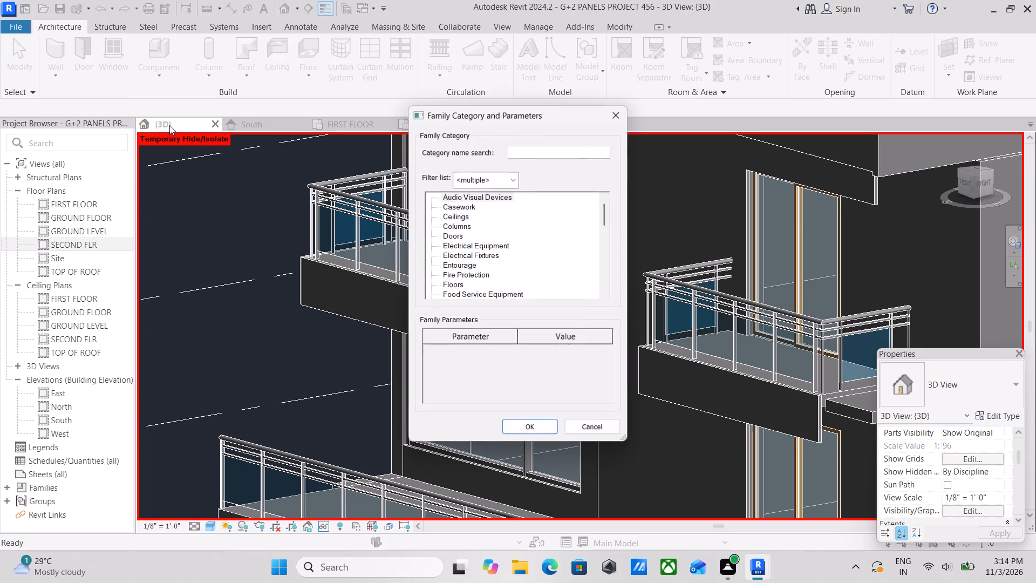
pyautogui.scroll(-3, 497, 239)
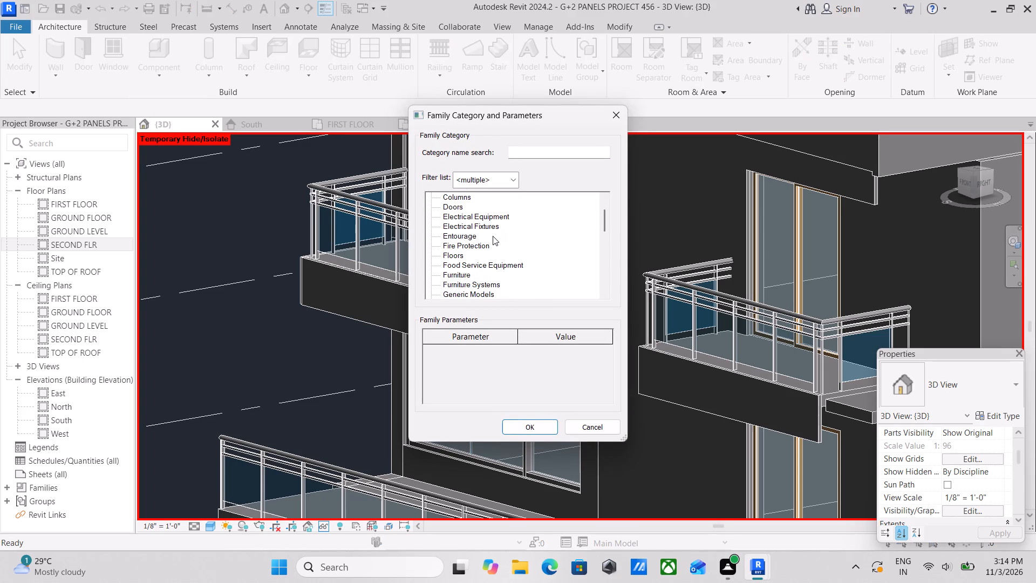
pyautogui.click(465, 290)
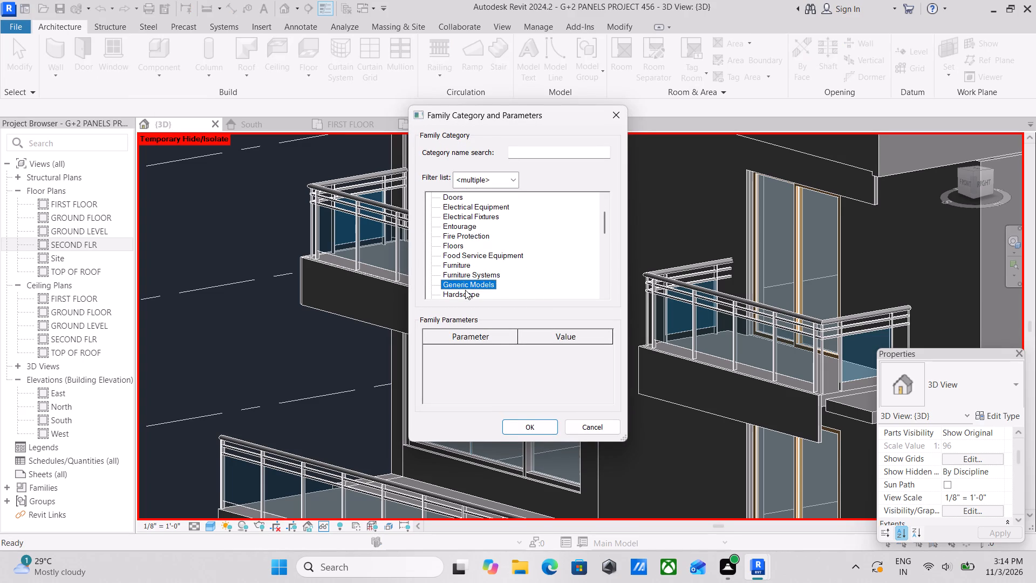
pyautogui.click(503, 435)
pyautogui.click(537, 426)
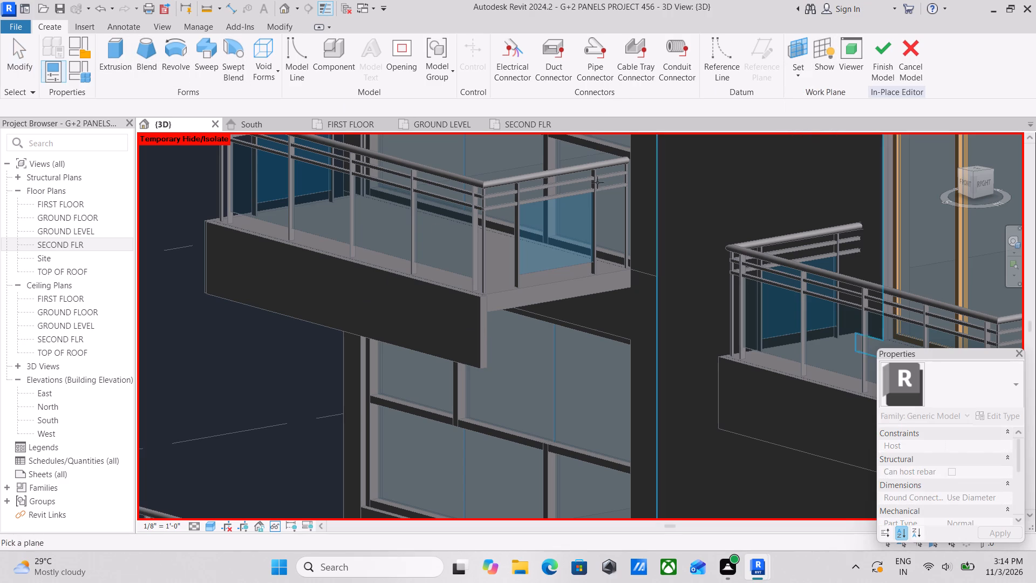
# Begin an extrusion and set its work plane on the balcony slab's exposed right-facing side face.
pyautogui.scroll(3, 305, 234)
pyautogui.moveTo(543, 302); pyautogui.dragTo(516, 295, button='middle')
pyautogui.scroll(1, 516, 295)
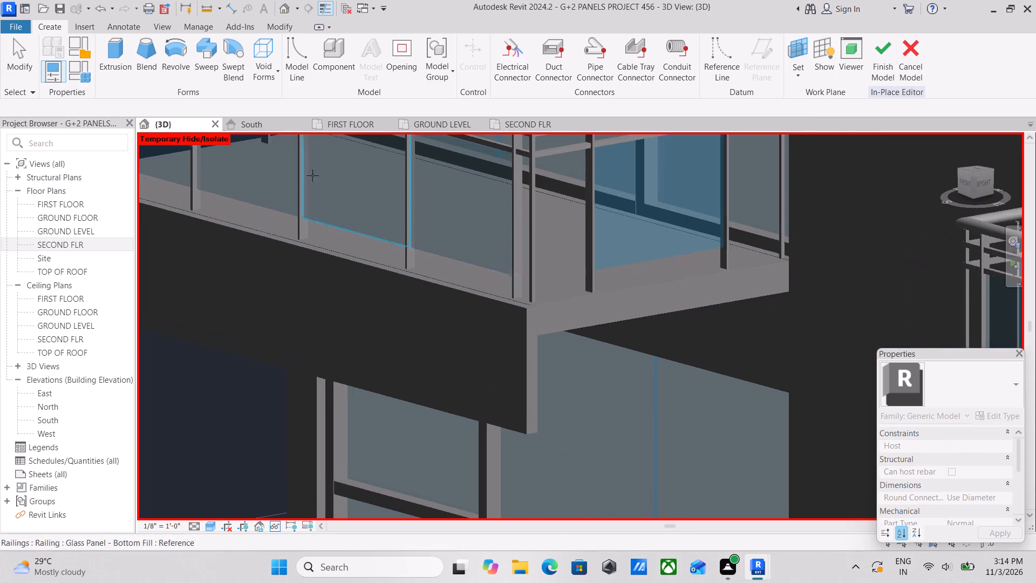
pyautogui.click(105, 54)
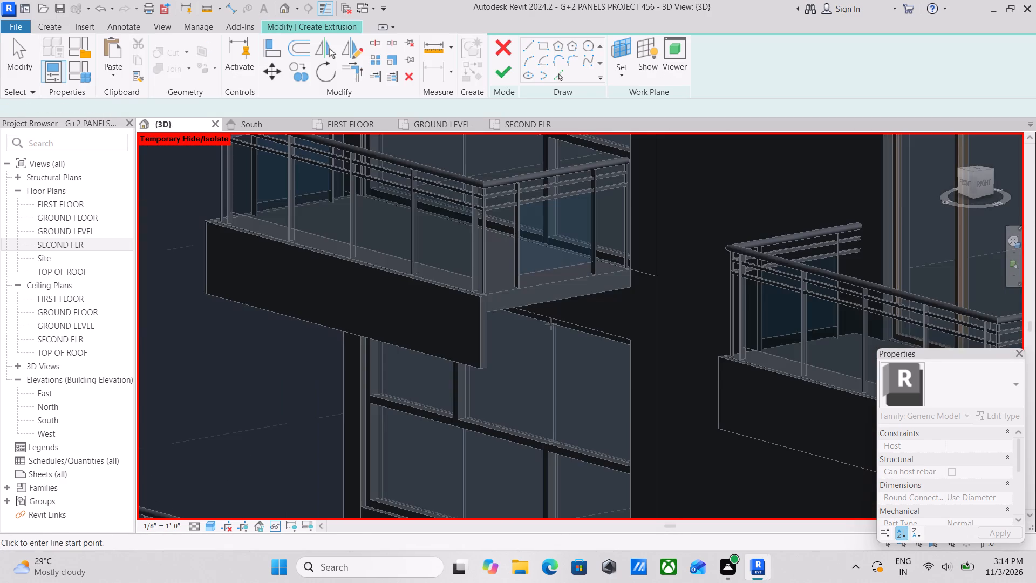
pyautogui.moveTo(523, 307); pyautogui.dragTo(389, 259, button='middle')
pyautogui.scroll(3, 333, 254)
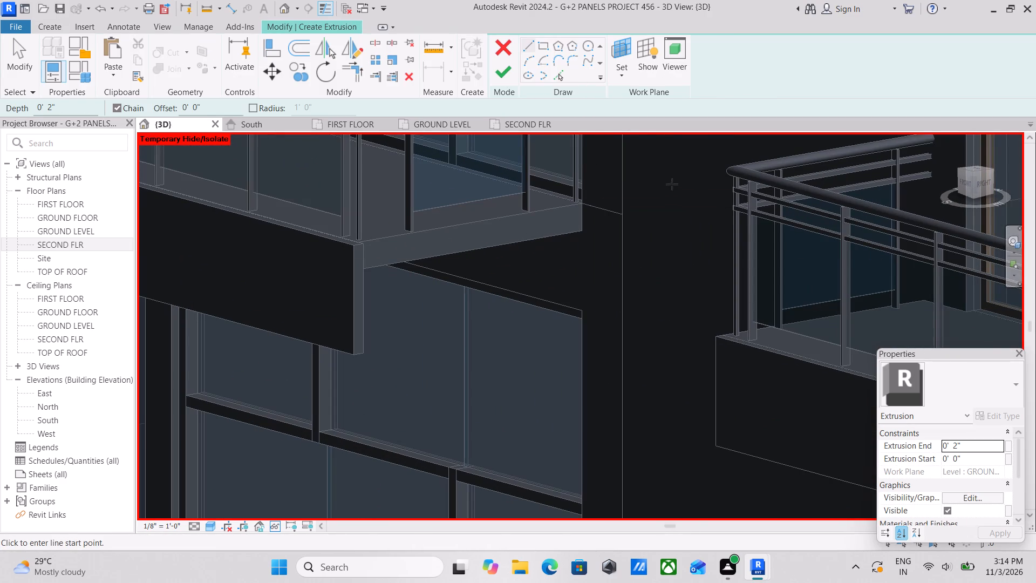
pyautogui.click(632, 74)
pyautogui.click(656, 133)
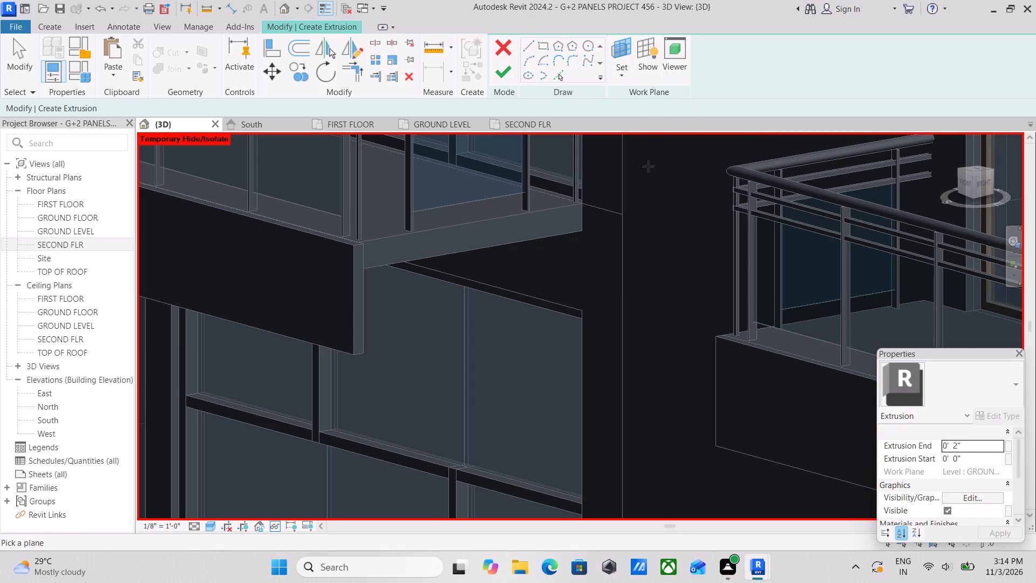
pyautogui.click(461, 247)
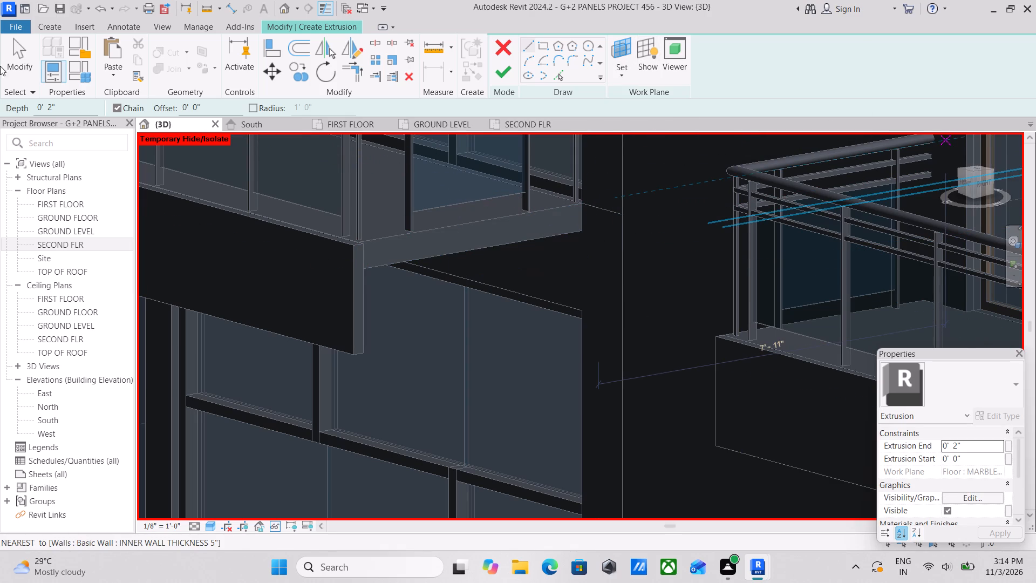
# Sketch a 5' 0" long rectangular profile from the slab's top corner at the wall to the front fascia panel's bottom back corner.
pyautogui.click(542, 43)
pyautogui.scroll(6, 575, 244)
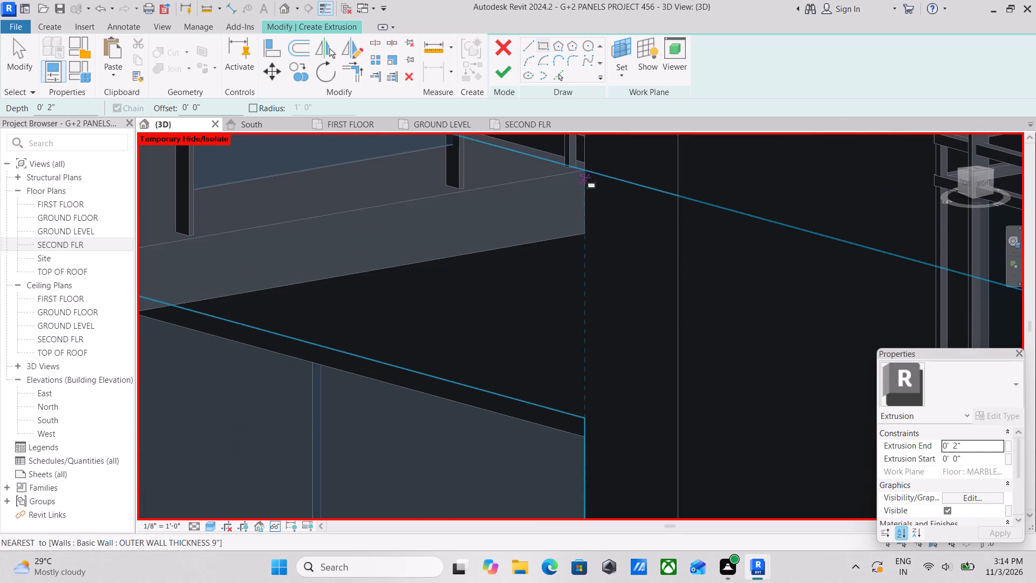
pyautogui.click(589, 169)
pyautogui.moveTo(454, 361); pyautogui.dragTo(528, 267, button='middle')
pyautogui.scroll(-1, 386, 351)
pyautogui.moveTo(386, 351); pyautogui.dragTo(506, 280, button='middle')
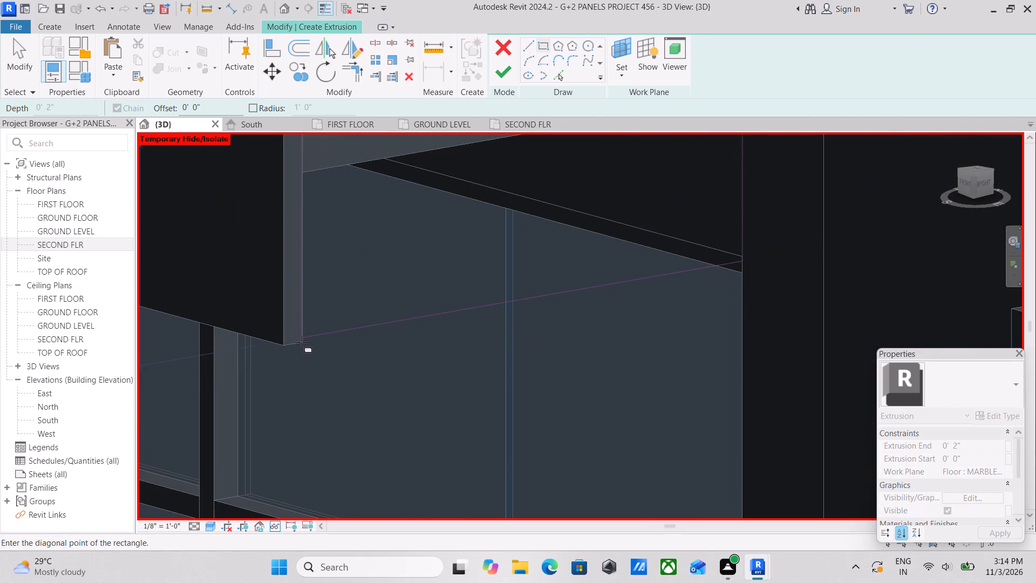
pyautogui.click(302, 342)
pyautogui.scroll(-2, 374, 300)
pyautogui.moveTo(371, 313); pyautogui.dragTo(365, 353, button='middle')
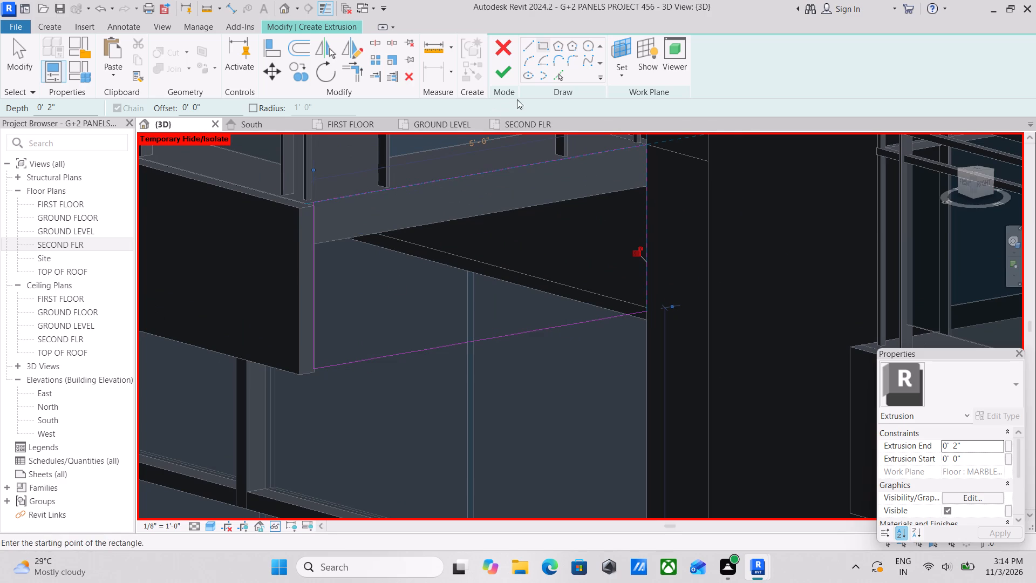
pyautogui.scroll(-3, 954, 458)
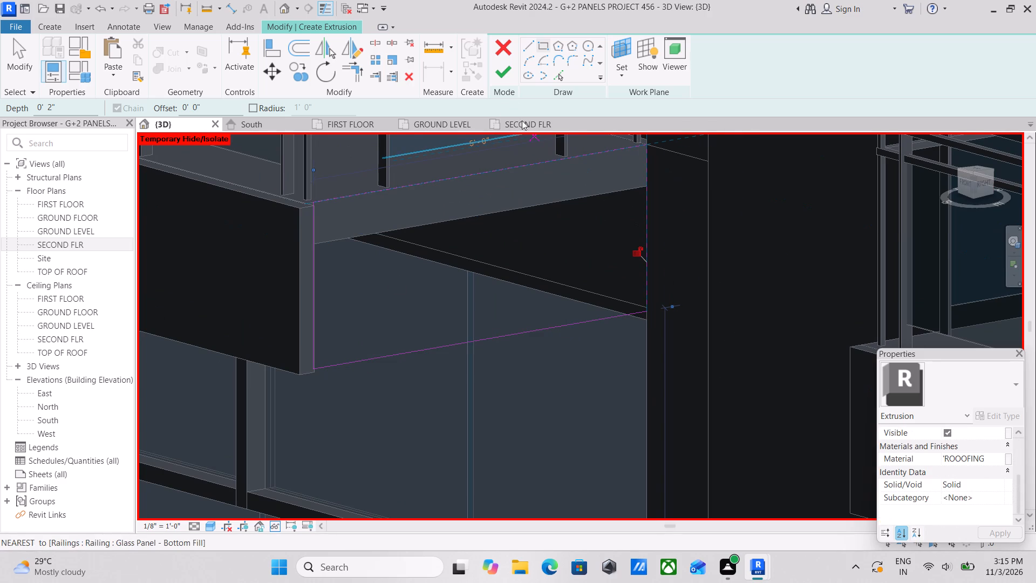
# Finish the right-hand side panel extrusion with a 0' 2" depth and complete the in-place model.
pyautogui.click(499, 75)
pyautogui.scroll(-3, 557, 256)
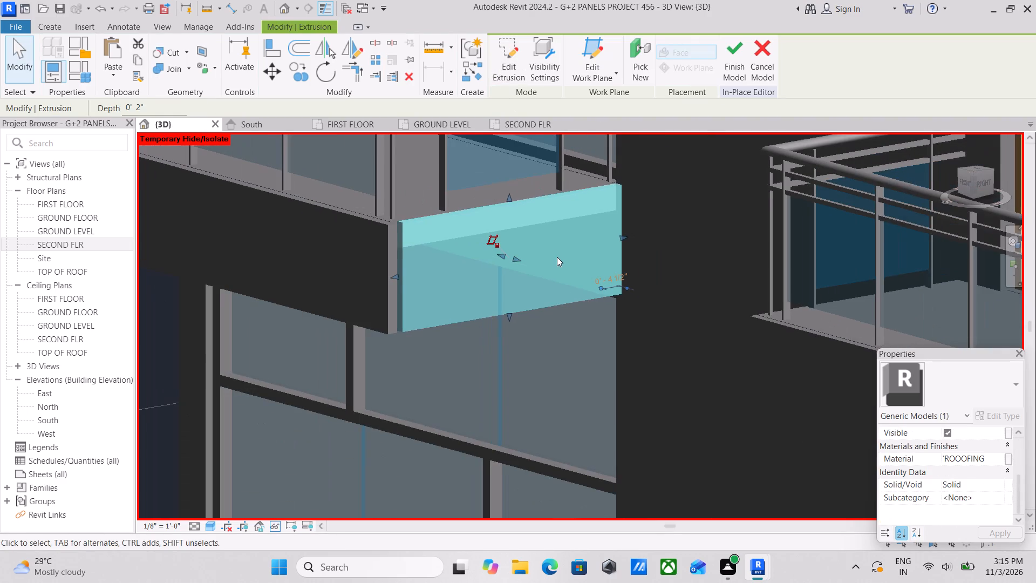
pyautogui.click(737, 54)
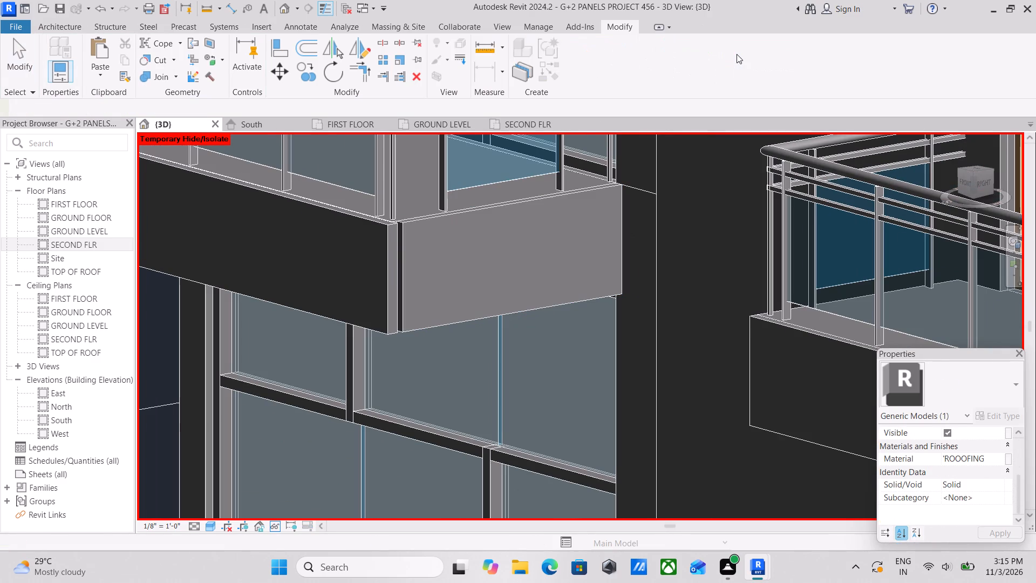
# Stretch the new side panel's outer end to meet the front fascia panel and close the corner gap.
pyautogui.scroll(-2, 575, 267)
pyautogui.keyDown('shift'); pyautogui.moveTo(493, 277); pyautogui.dragTo(519, 378, button='middle'); pyautogui.keyUp('shift')
pyautogui.keyDown('shift'); pyautogui.moveTo(454, 286); pyautogui.dragTo(392, 323, button='middle'); pyautogui.keyUp('shift')
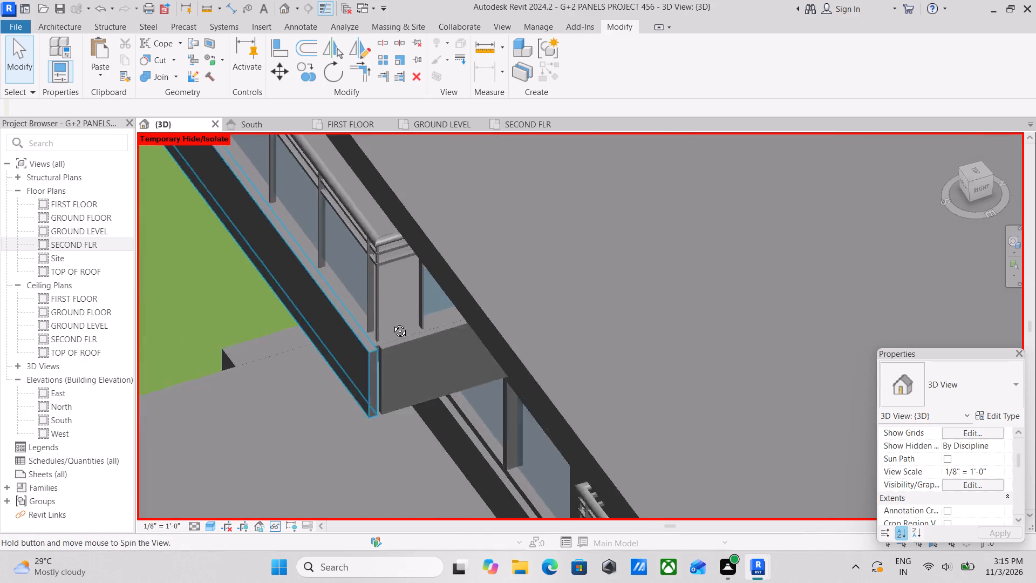
pyautogui.keyDown('shift'); pyautogui.moveTo(392, 323); pyautogui.dragTo(387, 325, button='middle'); pyautogui.keyUp('shift')
pyautogui.scroll(1, 388, 329)
pyautogui.keyDown('shift'); pyautogui.moveTo(341, 355); pyautogui.dragTo(351, 298, button='middle'); pyautogui.keyUp('shift')
pyautogui.scroll(2, 415, 377)
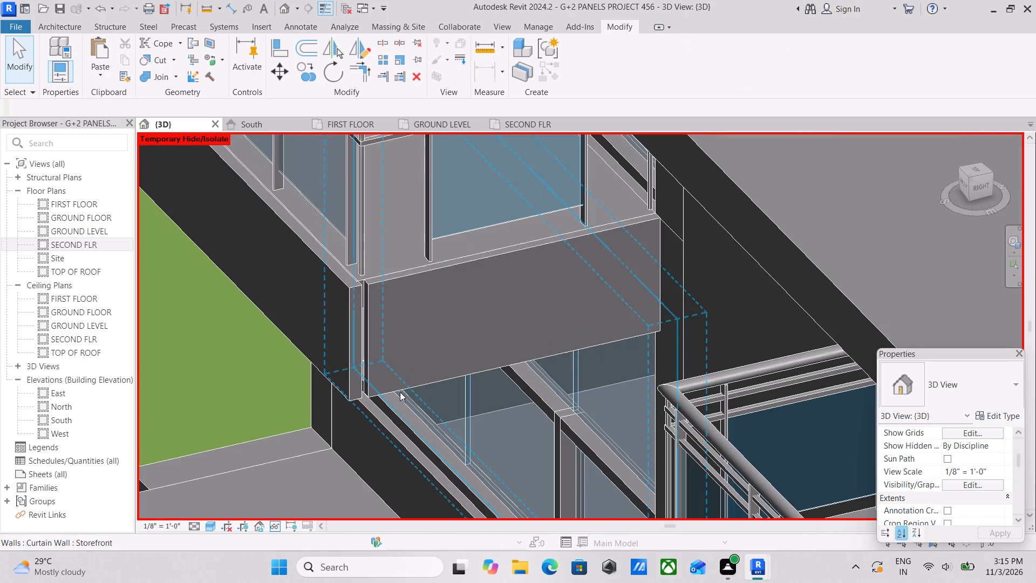
pyautogui.click(390, 385)
pyautogui.click(372, 394)
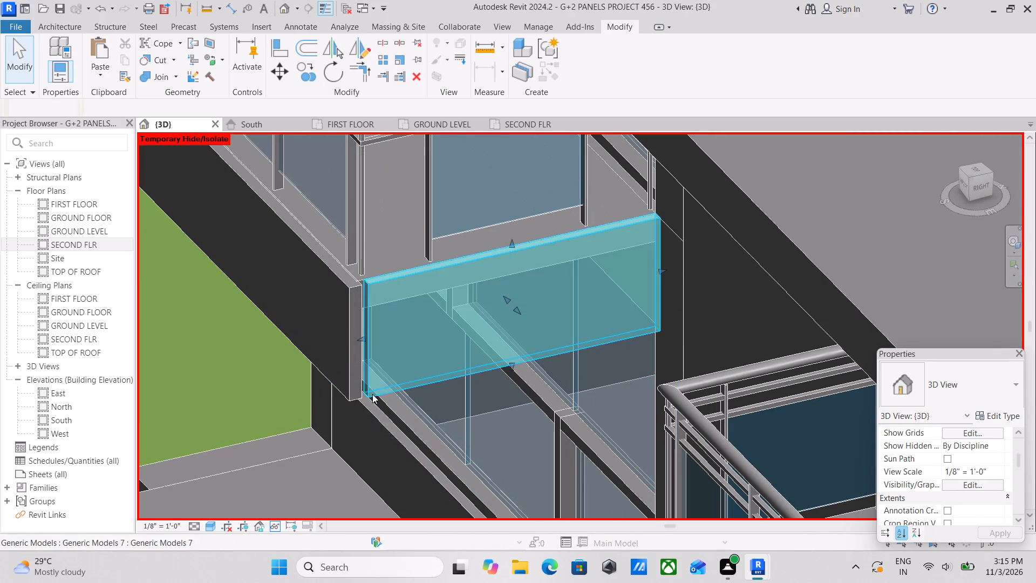
pyautogui.scroll(5, 371, 405)
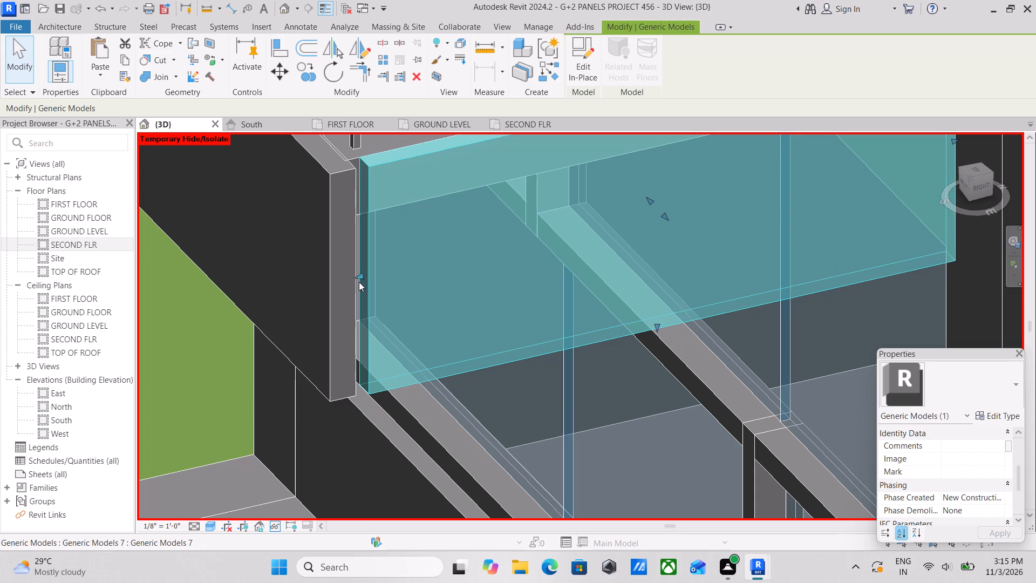
pyautogui.click(359, 282)
pyautogui.scroll(-5, 371, 281)
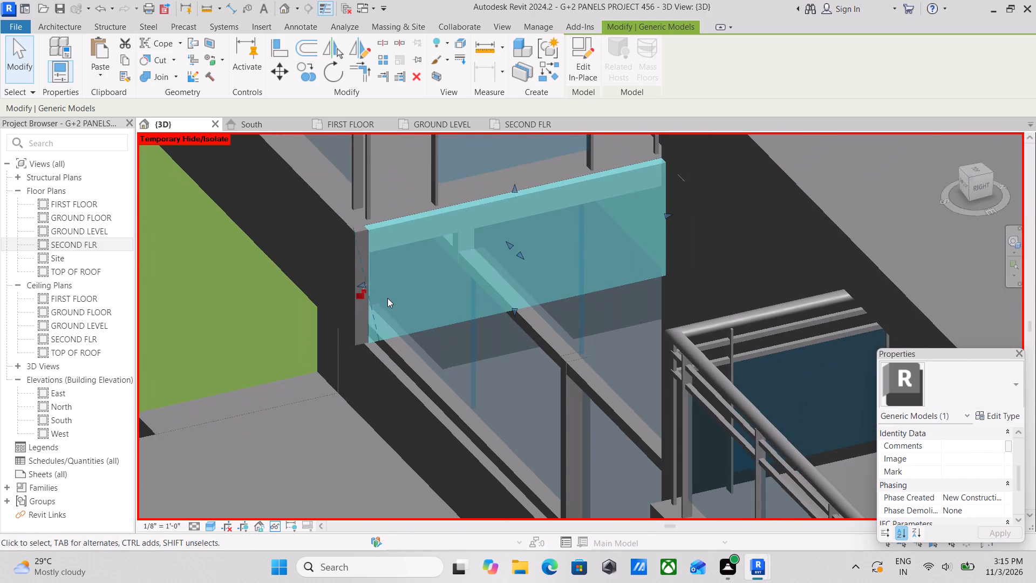
pyautogui.press('Escape')
# Examine the balcony's wrapped fascia corner, the whole front facade, and the neighbouring balcony's slab edges and front panel.
pyautogui.scroll(-5, 392, 299)
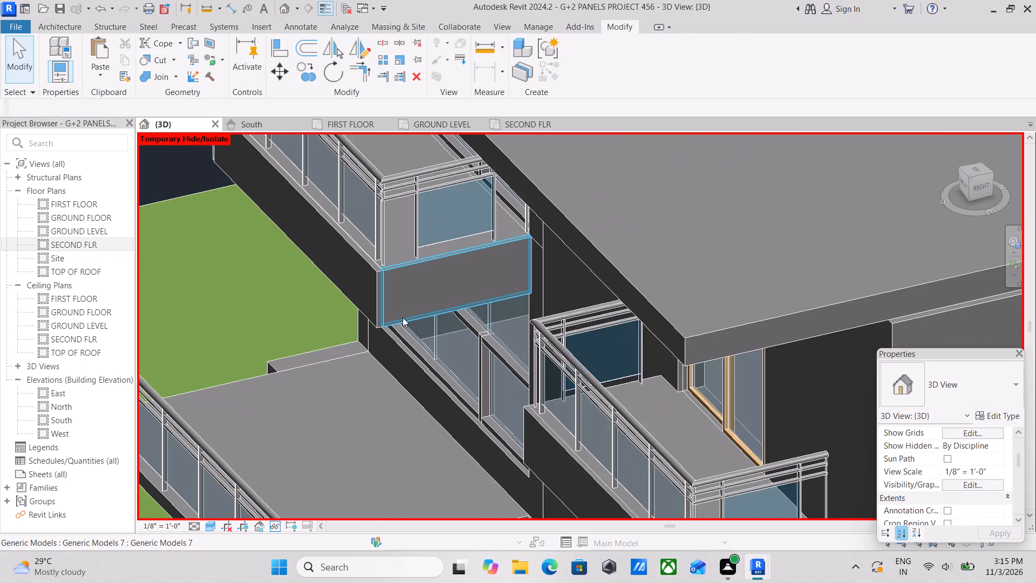
pyautogui.moveTo(404, 315); pyautogui.dragTo(538, 195, button='middle')
pyautogui.keyDown('shift'); pyautogui.moveTo(534, 228); pyautogui.dragTo(643, 257, button='middle'); pyautogui.keyUp('shift')
pyautogui.scroll(-2, 643, 259)
pyautogui.moveTo(643, 259); pyautogui.dragTo(357, 288, button='middle')
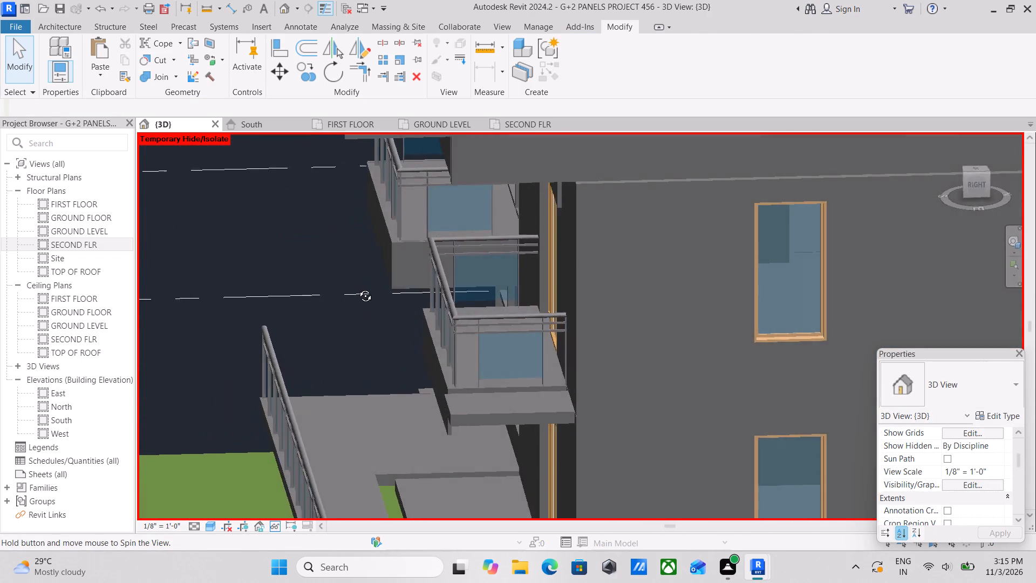
pyautogui.moveTo(357, 288); pyautogui.dragTo(577, 267, button='middle')
pyautogui.scroll(-1, 579, 261)
pyautogui.moveTo(568, 260); pyautogui.dragTo(544, 271, button='middle')
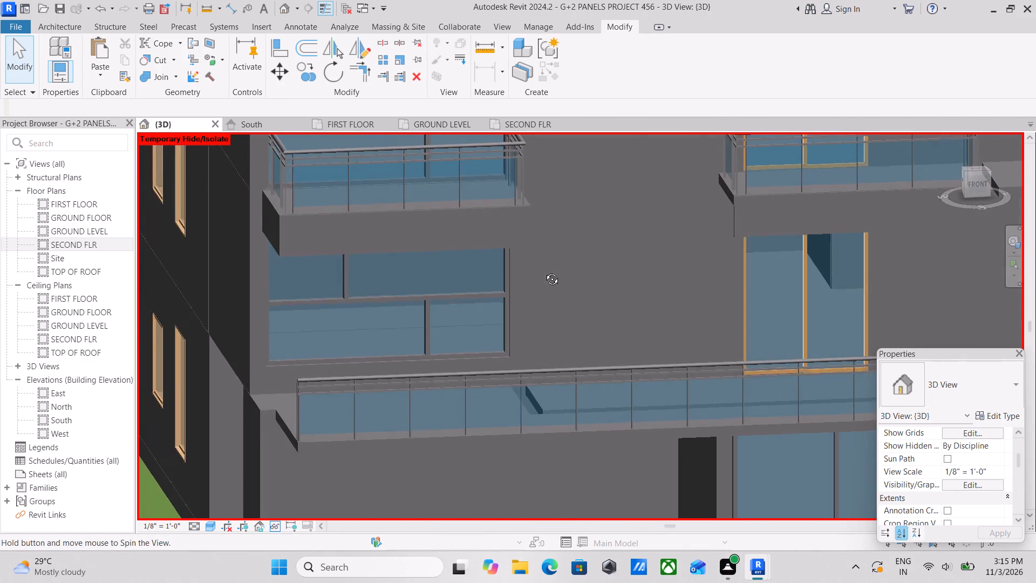
pyautogui.moveTo(544, 271); pyautogui.dragTo(545, 276, button='middle')
pyautogui.keyDown('shift'); pyautogui.moveTo(598, 254); pyautogui.dragTo(380, 279, button='middle'); pyautogui.keyUp('shift')
pyautogui.scroll(-1, 381, 281)
pyautogui.moveTo(381, 281); pyautogui.dragTo(397, 207, button='middle')
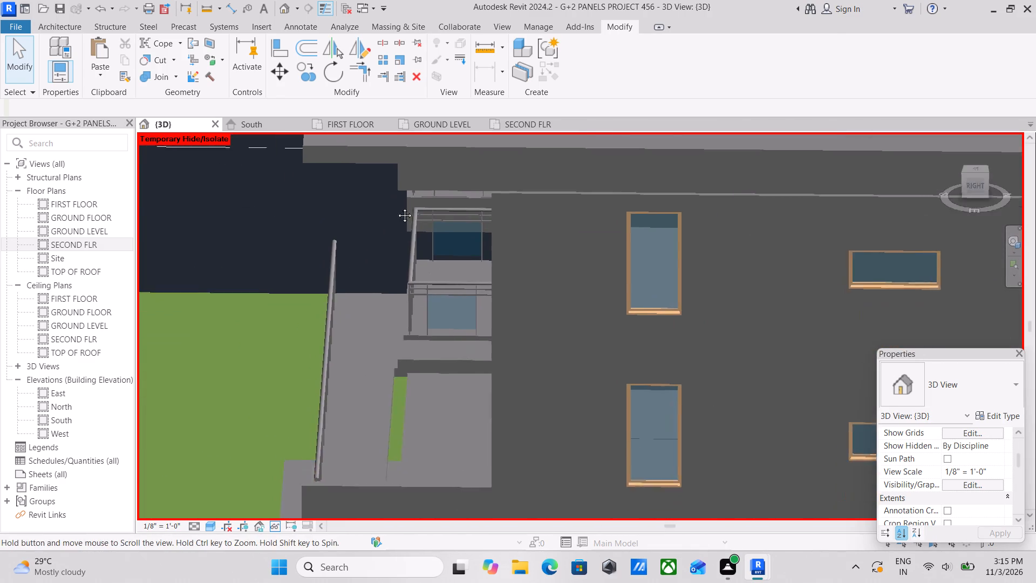
pyautogui.moveTo(397, 207); pyautogui.dragTo(399, 201, button='middle')
pyautogui.keyDown('shift'); pyautogui.moveTo(458, 353); pyautogui.dragTo(471, 281, button='middle'); pyautogui.keyUp('shift')
pyautogui.moveTo(473, 287); pyautogui.dragTo(466, 328, button='middle')
pyautogui.moveTo(458, 324); pyautogui.dragTo(571, 304, button='middle')
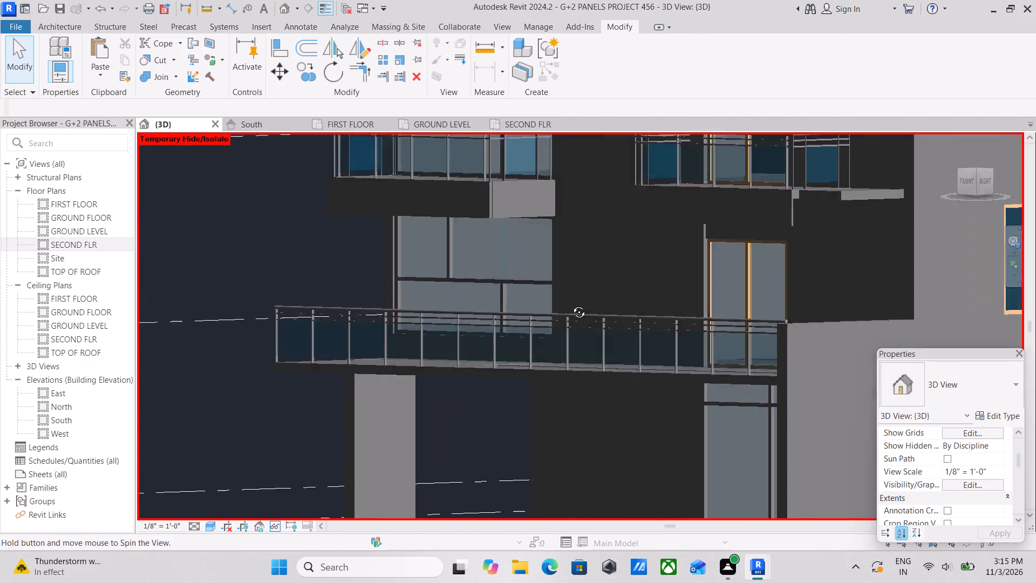
pyautogui.moveTo(571, 304); pyautogui.dragTo(591, 294, button='middle')
pyautogui.scroll(-2, 625, 292)
pyautogui.moveTo(623, 291); pyautogui.dragTo(592, 290, button='middle')
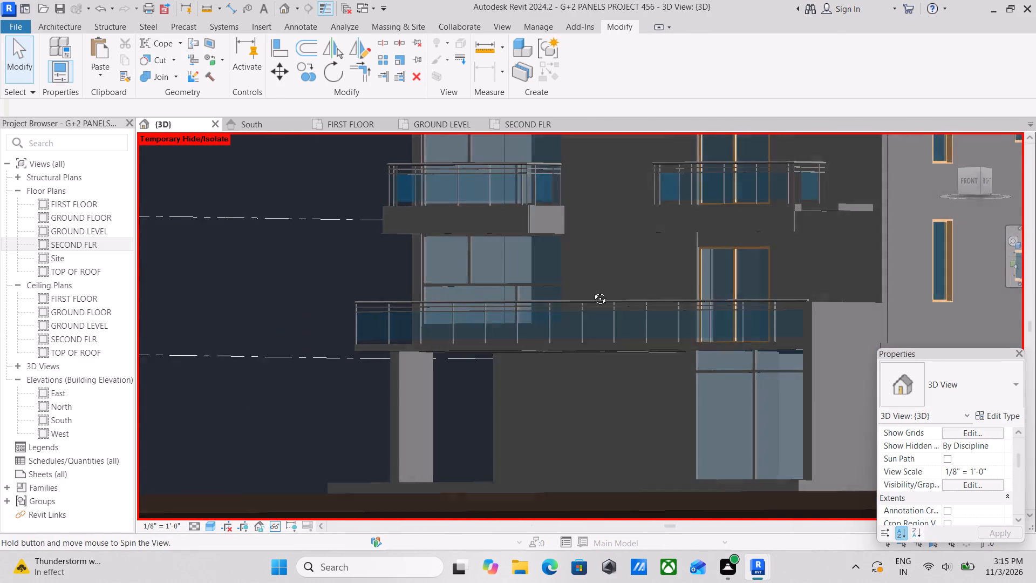
pyautogui.moveTo(592, 290); pyautogui.dragTo(647, 325, button='middle')
pyautogui.scroll(-1, 661, 302)
pyautogui.moveTo(652, 301); pyautogui.dragTo(644, 299, button='middle')
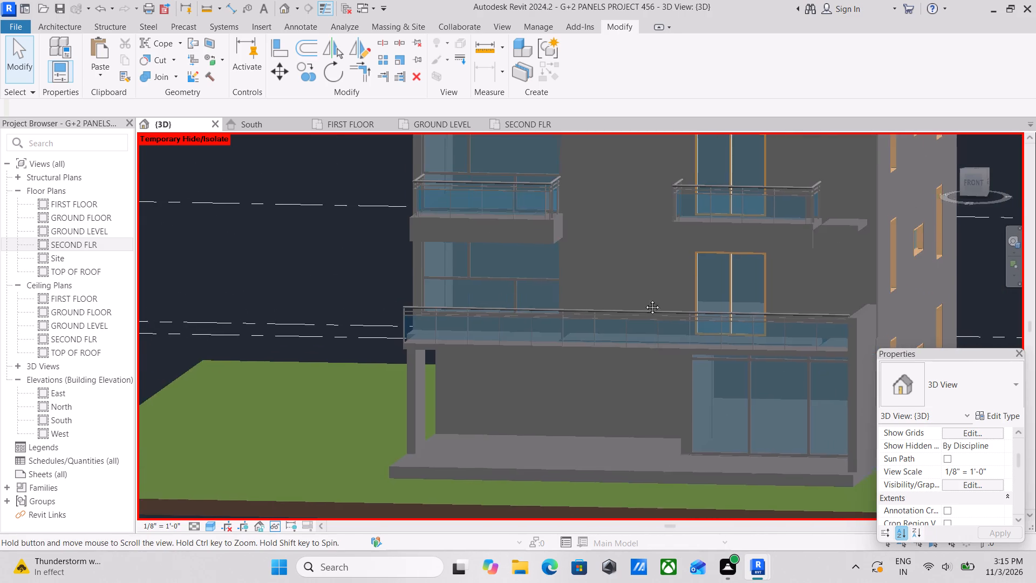
pyautogui.moveTo(644, 299); pyautogui.dragTo(500, 301, button='middle')
pyautogui.scroll(-1, 514, 298)
pyautogui.keyDown('shift'); pyautogui.moveTo(513, 298); pyautogui.dragTo(412, 309, button='middle'); pyautogui.keyUp('shift')
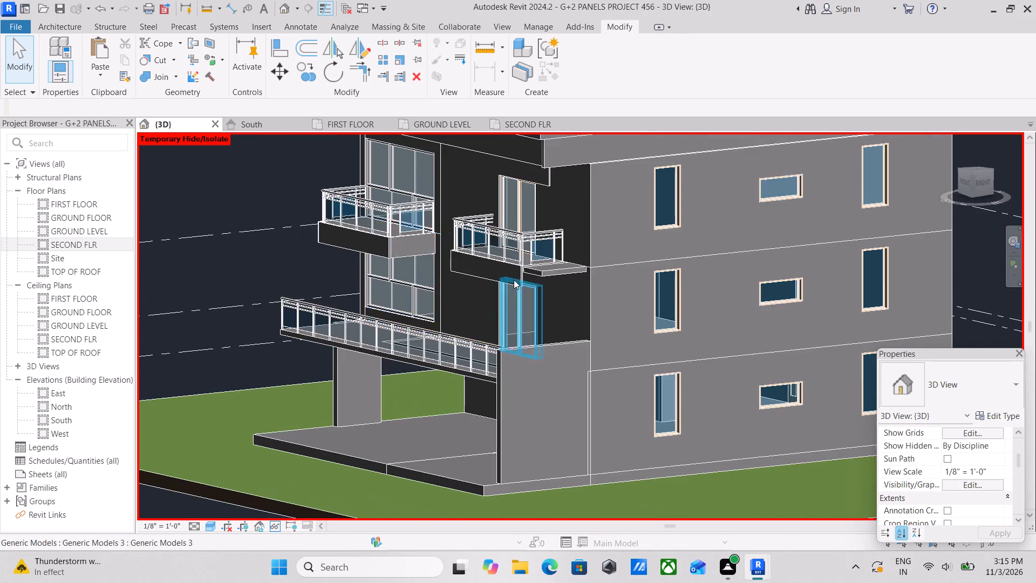
pyautogui.scroll(8, 515, 279)
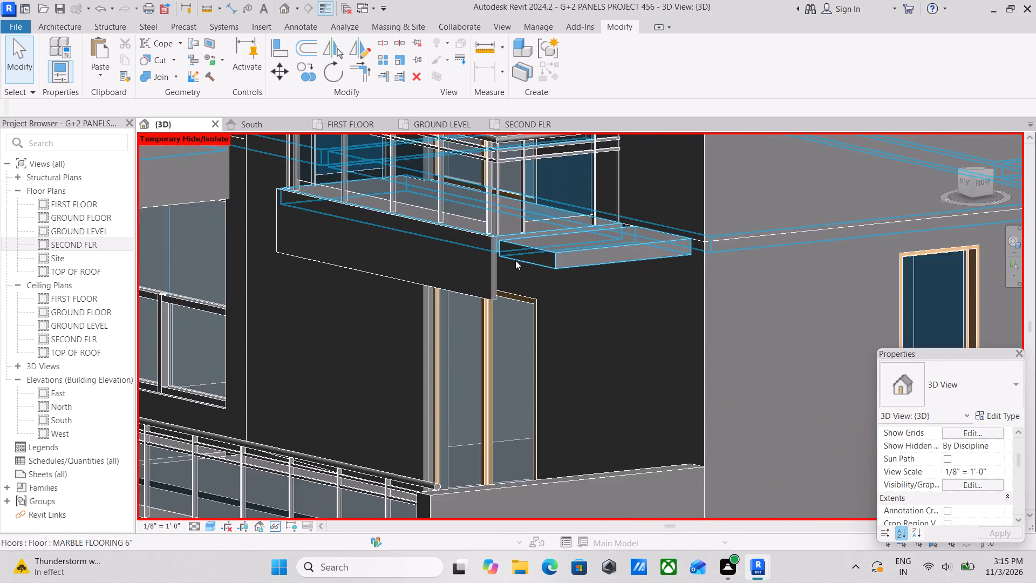
pyautogui.scroll(2, 515, 260)
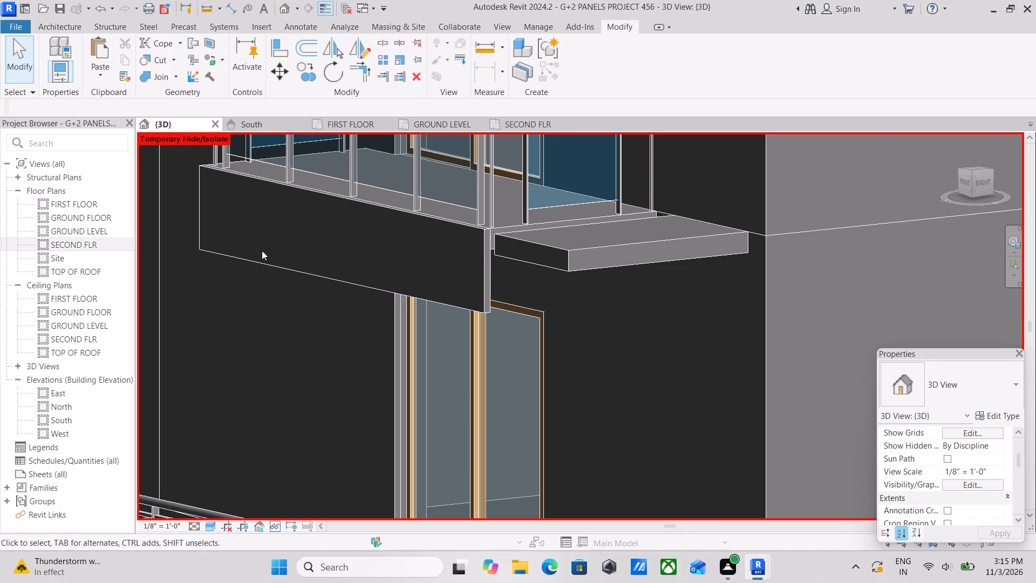
# Start a new in-place Generic Models component with the default name for the neighbouring balcony's left-hand side panel.
pyautogui.scroll(-1, 284, 260)
pyautogui.moveTo(298, 263); pyautogui.dragTo(434, 326, button='middle')
pyautogui.scroll(1, 424, 328)
pyautogui.scroll(-2, 403, 336)
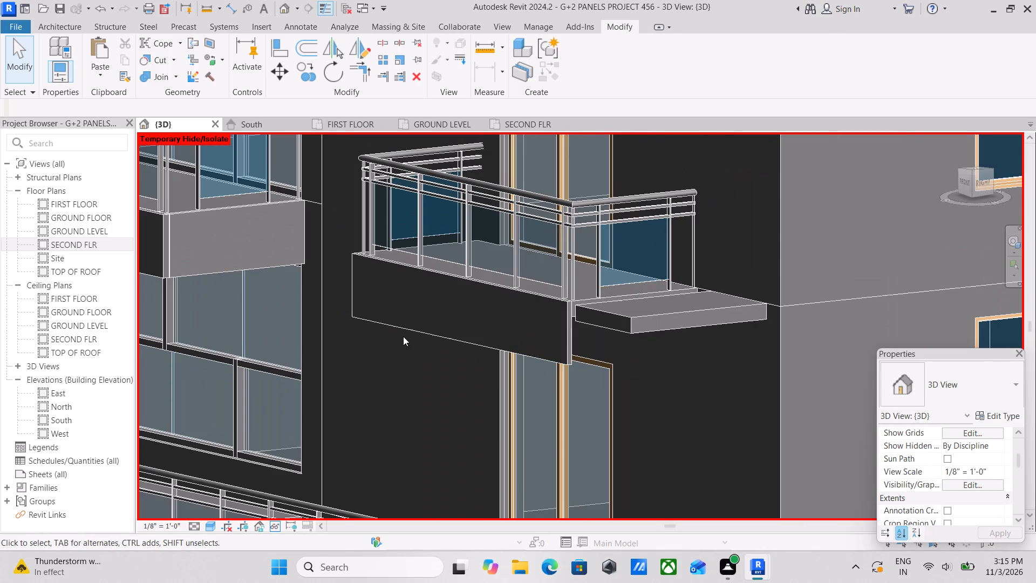
pyautogui.scroll(-1, 397, 333)
pyautogui.keyDown('shift'); pyautogui.moveTo(397, 333); pyautogui.dragTo(664, 359, button='middle'); pyautogui.keyUp('shift')
pyautogui.moveTo(453, 298); pyautogui.dragTo(584, 394, button='middle')
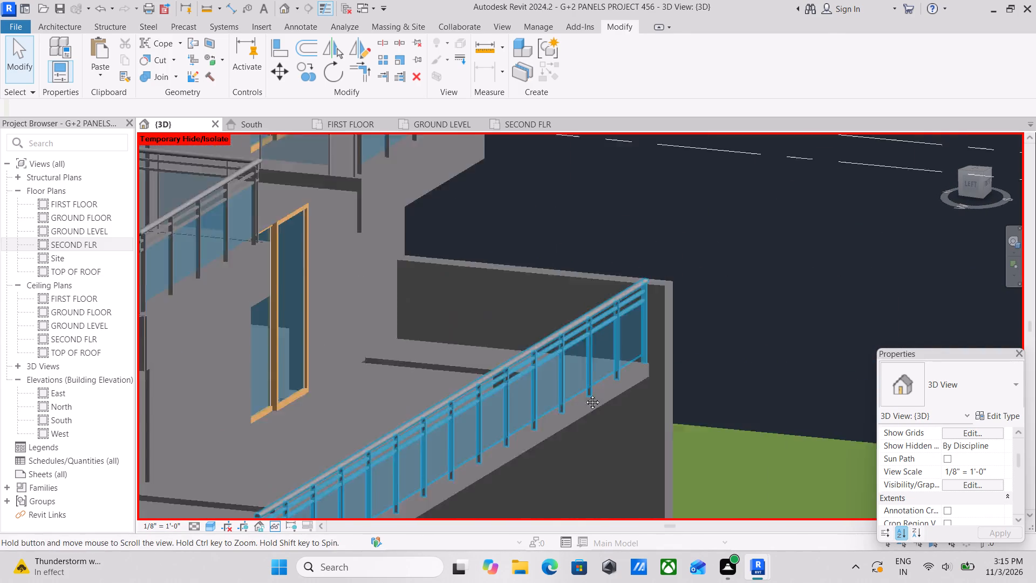
pyautogui.moveTo(584, 394); pyautogui.dragTo(724, 493, button='middle')
pyautogui.scroll(2, 496, 352)
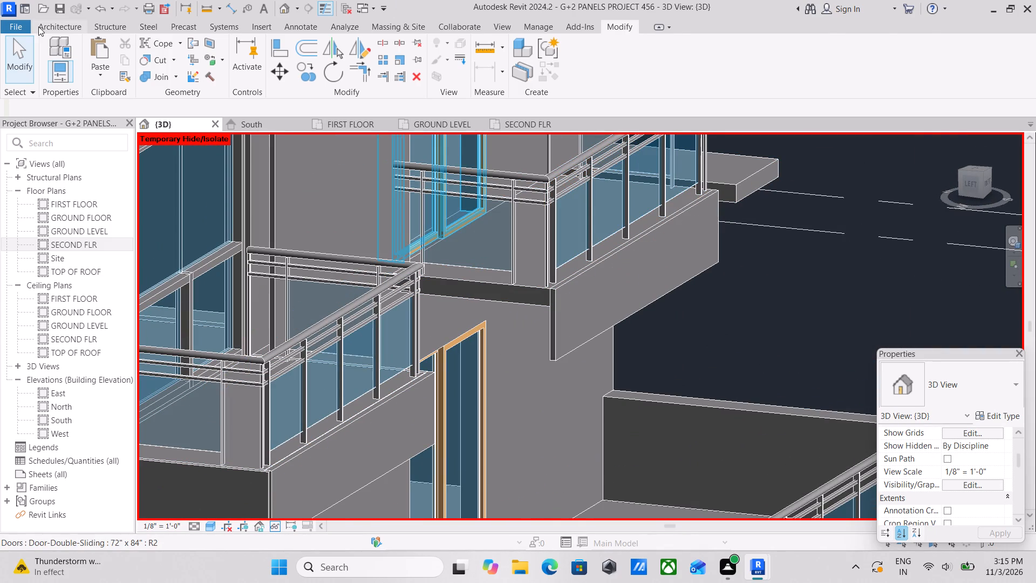
pyautogui.click(40, 23)
pyautogui.click(170, 67)
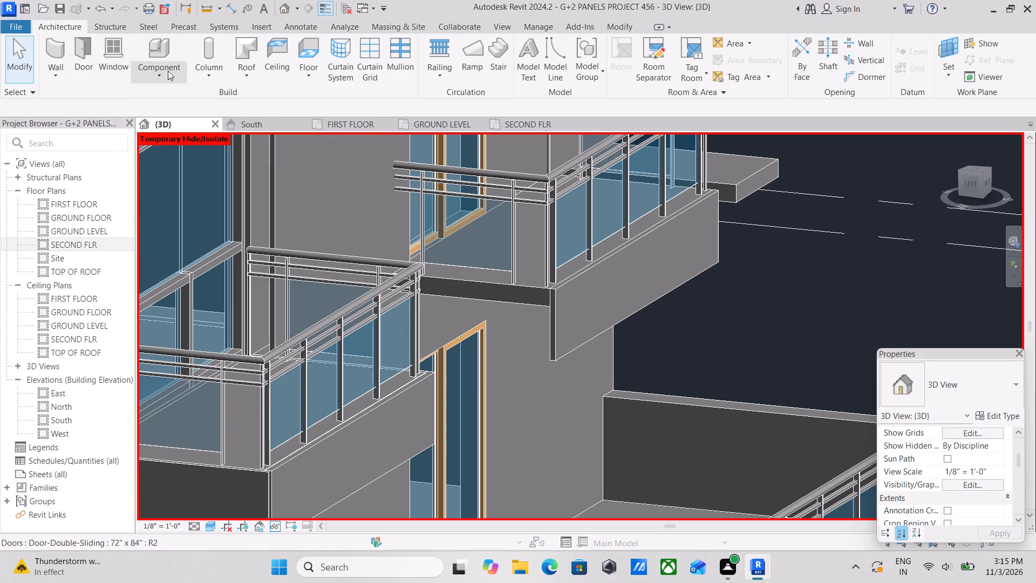
pyautogui.click(164, 125)
pyautogui.scroll(-2, 453, 276)
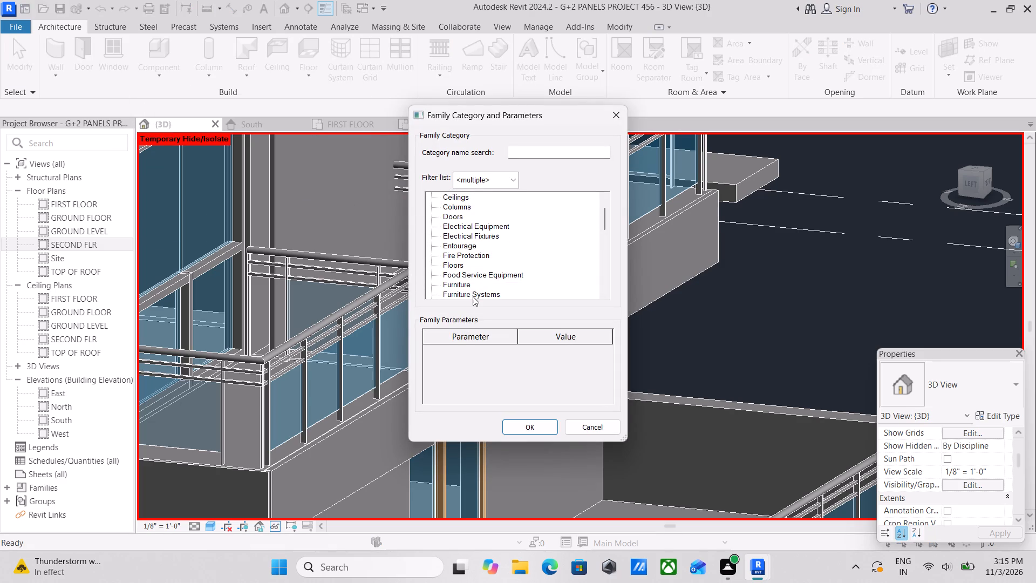
pyautogui.scroll(-1, 468, 288)
pyautogui.click(468, 297)
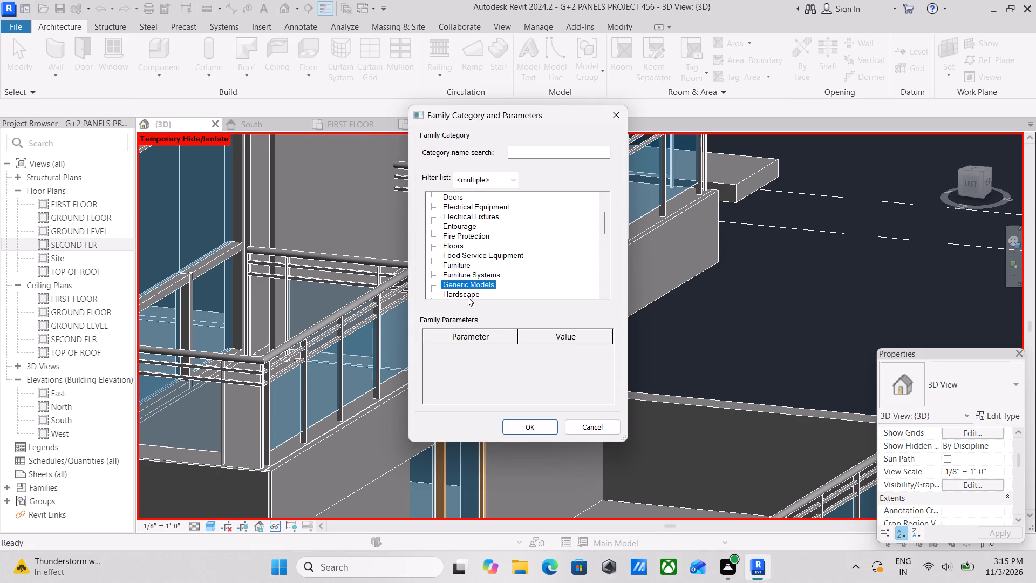
pyautogui.click(510, 431)
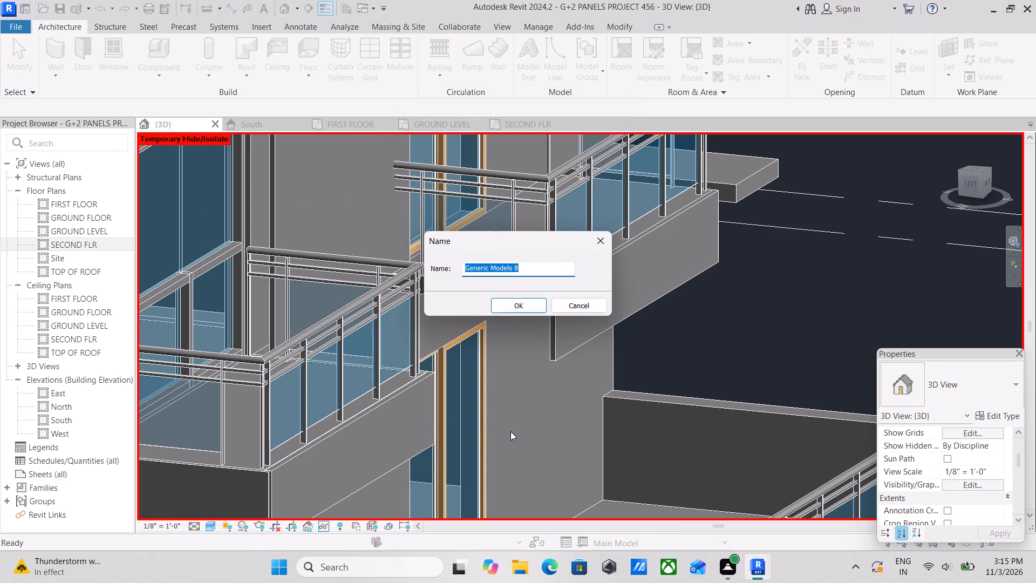
pyautogui.click(511, 300)
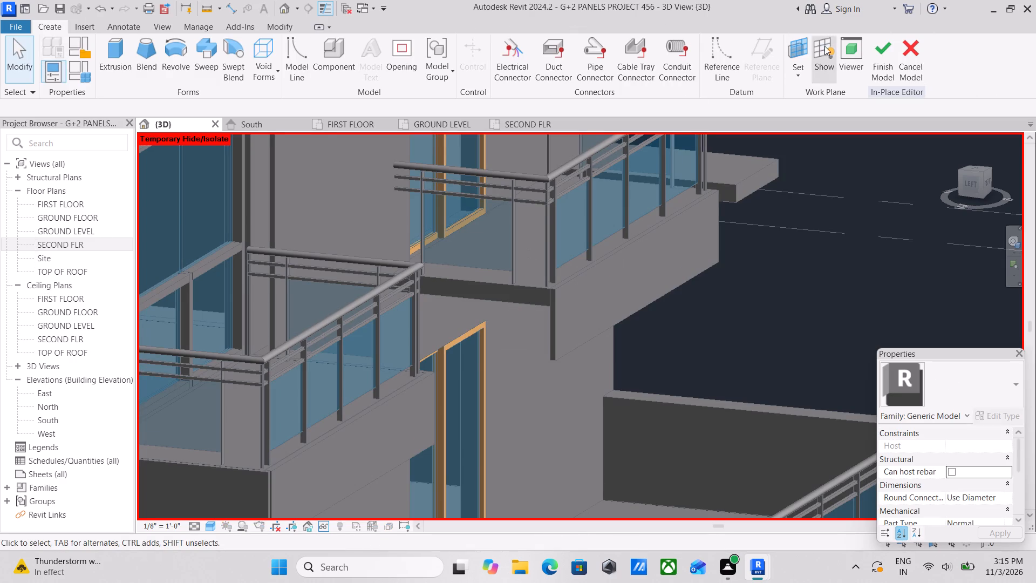
# Set the work plane to the left-hand side face of the neighbouring balcony's floor slab.
pyautogui.click(803, 72)
pyautogui.click(810, 125)
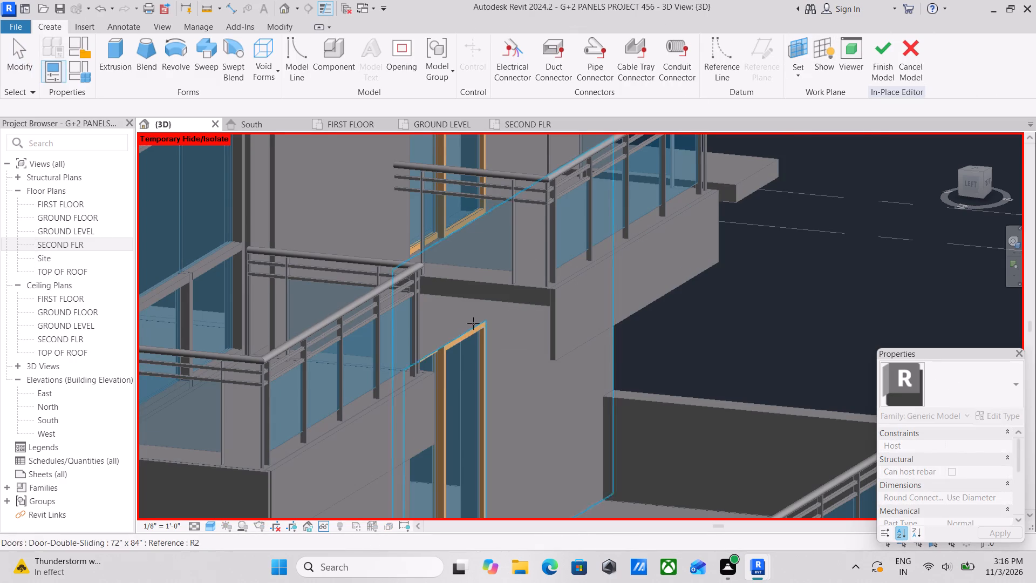
pyautogui.scroll(6, 505, 308)
pyautogui.click(547, 268)
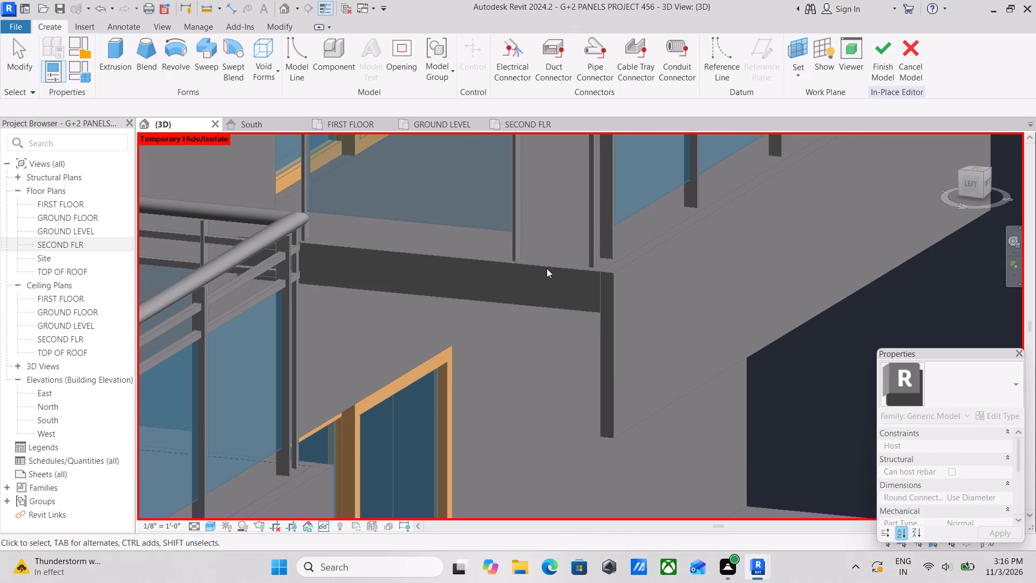
# Sketch a 4' 7" by 2' 0" rectangular extrusion profile from the slab's top corner at the wall to the front fascia panel's bottom back corner.
pyautogui.scroll(-3, 441, 301)
pyautogui.keyDown('shift'); pyautogui.moveTo(430, 318); pyautogui.dragTo(414, 342, button='middle'); pyautogui.keyUp('shift')
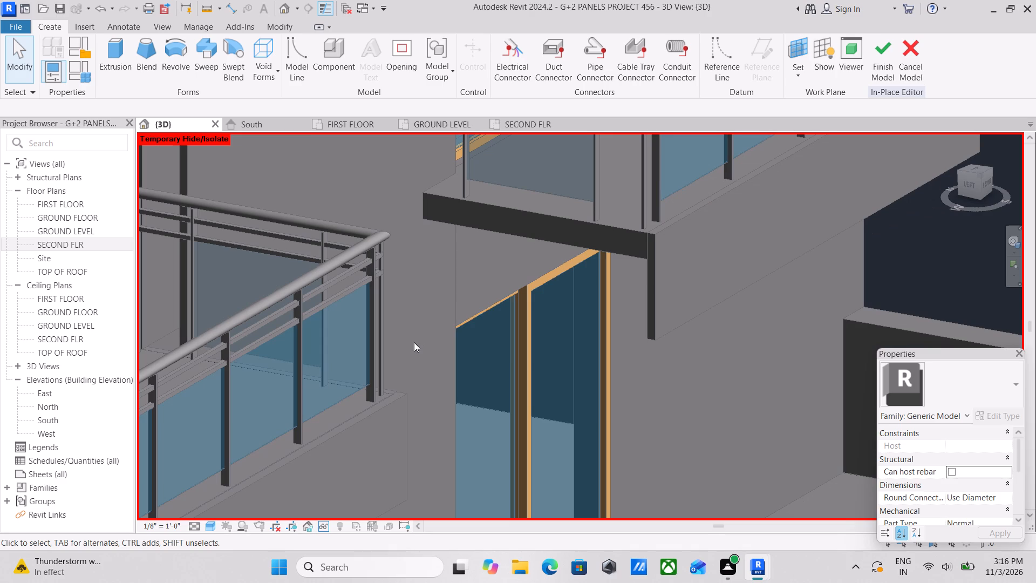
pyautogui.click(106, 69)
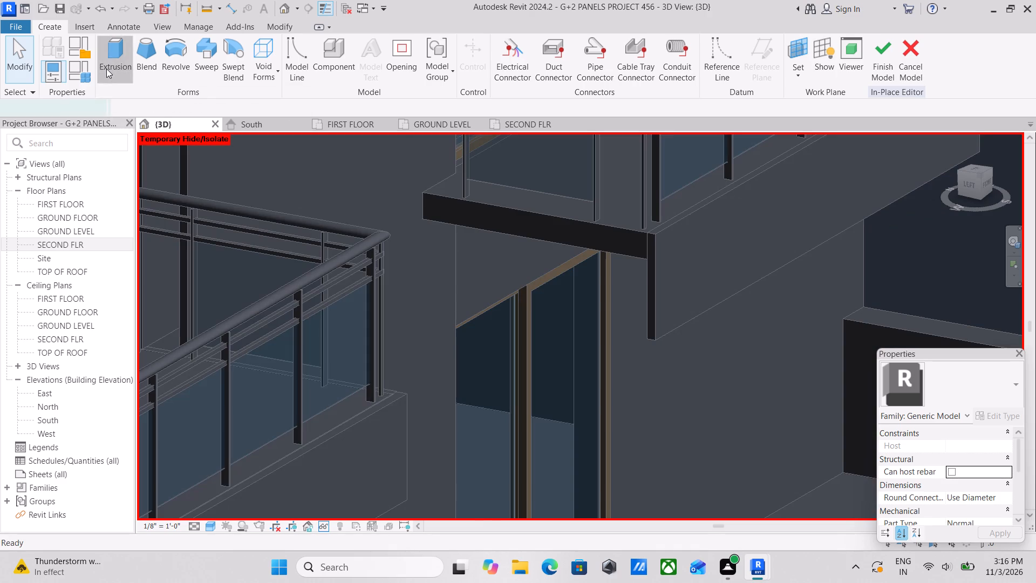
pyautogui.click(427, 195)
pyautogui.press('Escape')
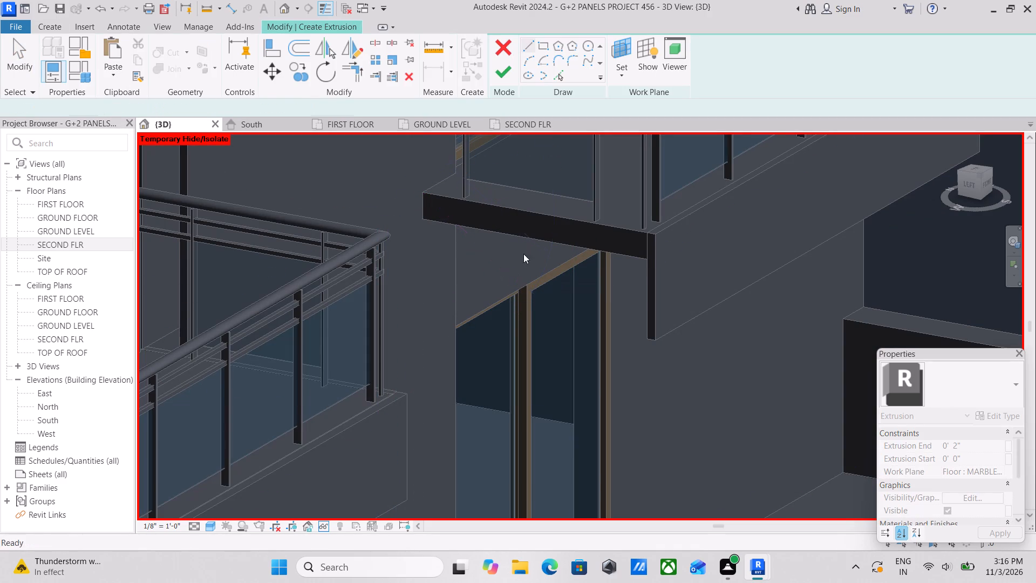
pyautogui.click(542, 44)
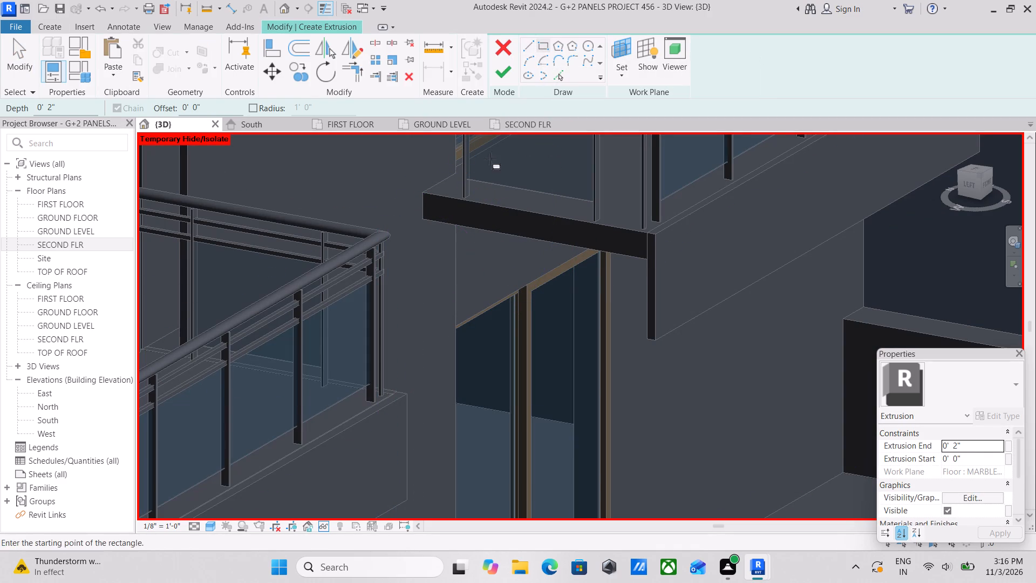
pyautogui.scroll(3, 428, 208)
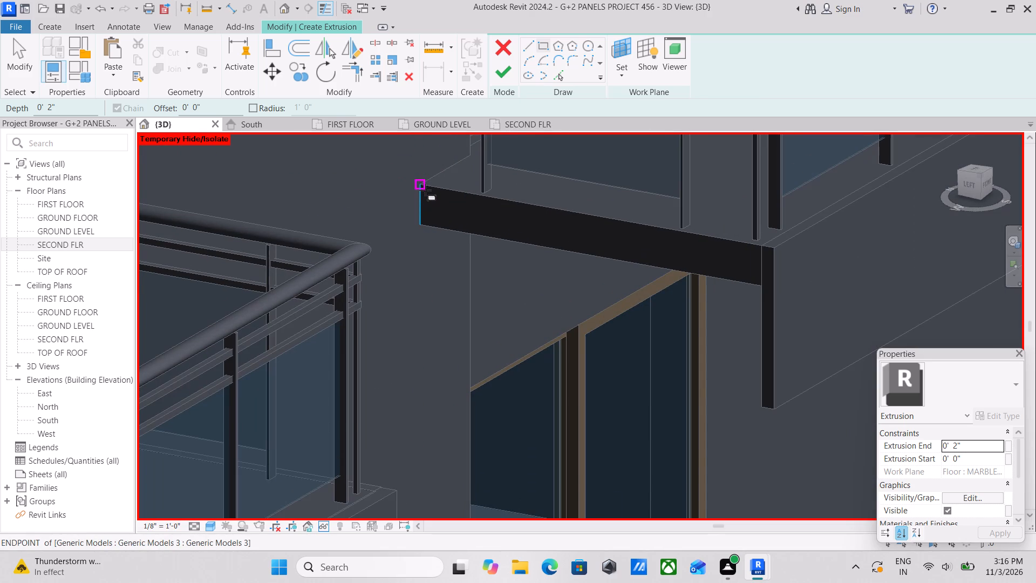
pyautogui.click(425, 190)
pyautogui.moveTo(665, 356); pyautogui.dragTo(628, 324, button='middle')
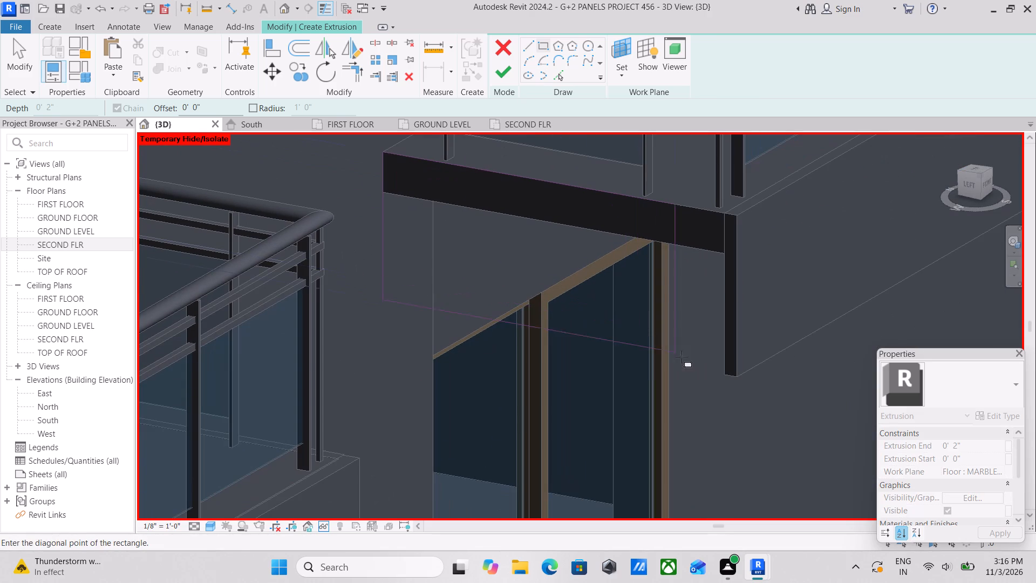
pyautogui.click(725, 378)
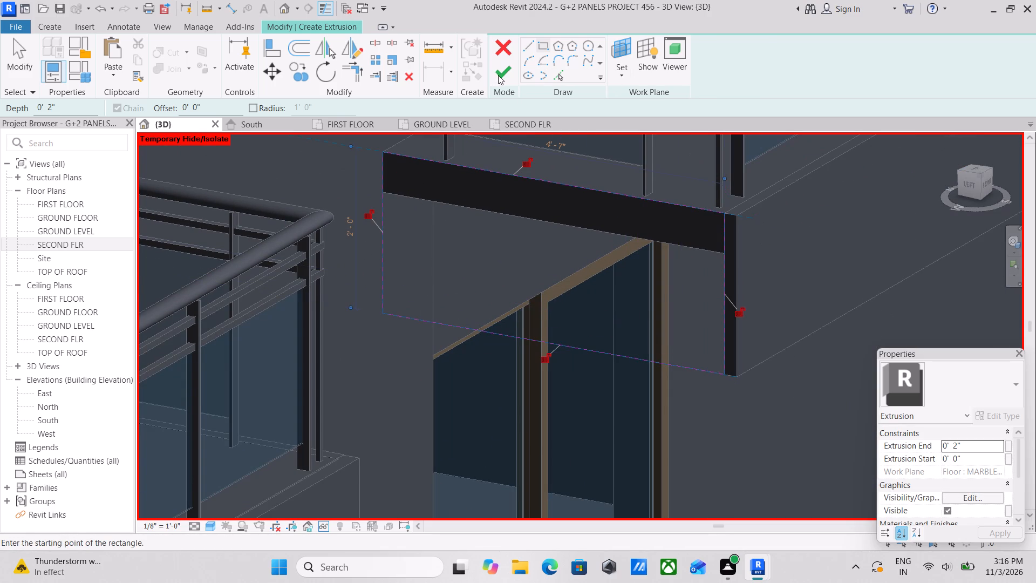
# Finish the left-hand side panel extrusion with a 0' 2" depth and complete the in-place model.
pyautogui.click(498, 75)
pyautogui.scroll(-5, 607, 270)
pyautogui.keyDown('shift'); pyautogui.moveTo(602, 280); pyautogui.dragTo(534, 275, button='middle'); pyautogui.keyUp('shift')
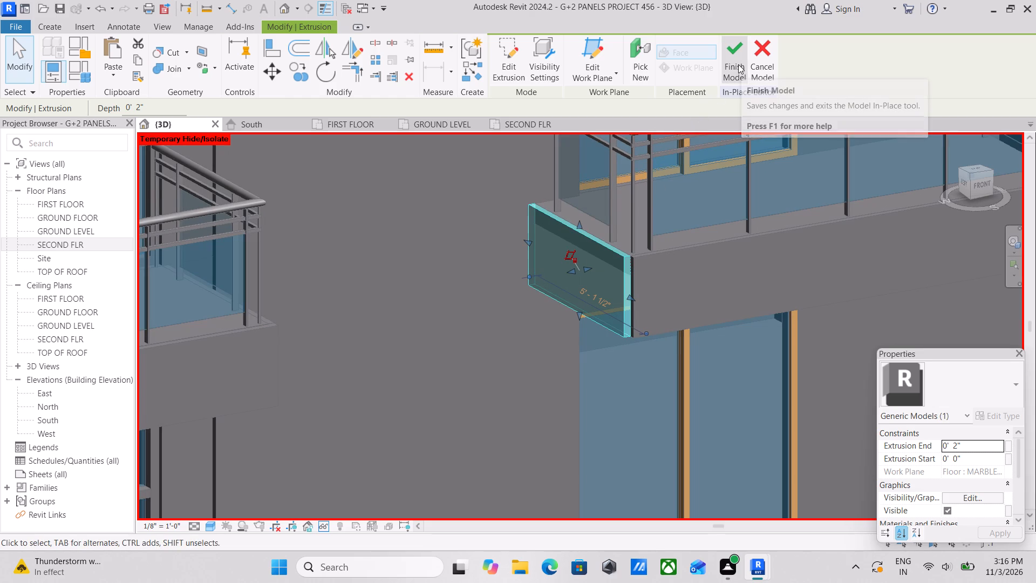
pyautogui.click(738, 63)
# Stretch the left-hand side panel's outer end to the front fascia panel's outer face to close the corner.
pyautogui.scroll(1, 624, 287)
pyautogui.keyDown('shift'); pyautogui.scroll(1, 598, 295); pyautogui.keyUp('shift')
pyautogui.keyDown('shift'); pyautogui.moveTo(598, 295); pyautogui.dragTo(672, 345, button='middle'); pyautogui.keyUp('shift')
pyautogui.click(670, 254)
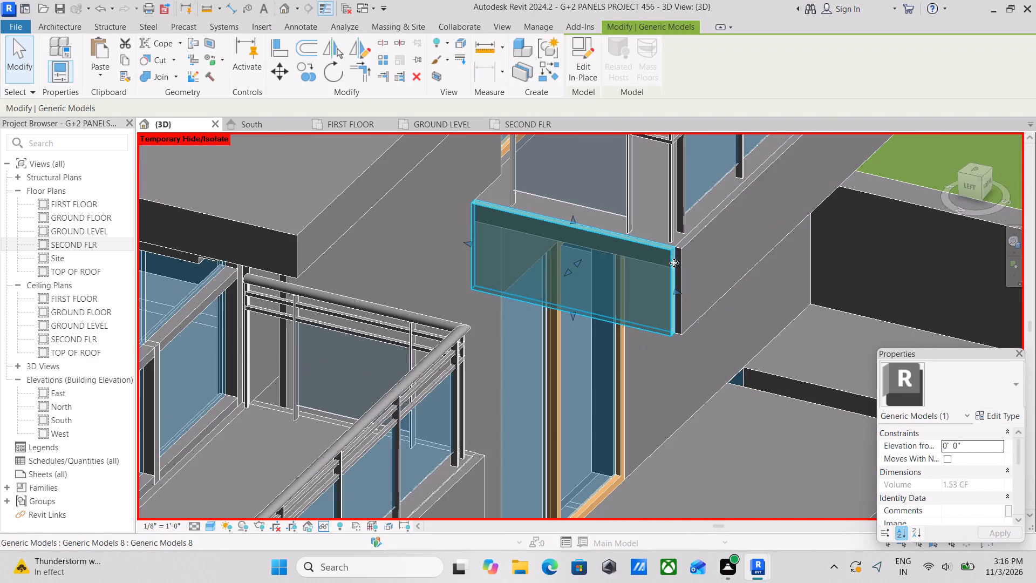
pyautogui.scroll(4, 682, 285)
pyautogui.click(673, 292)
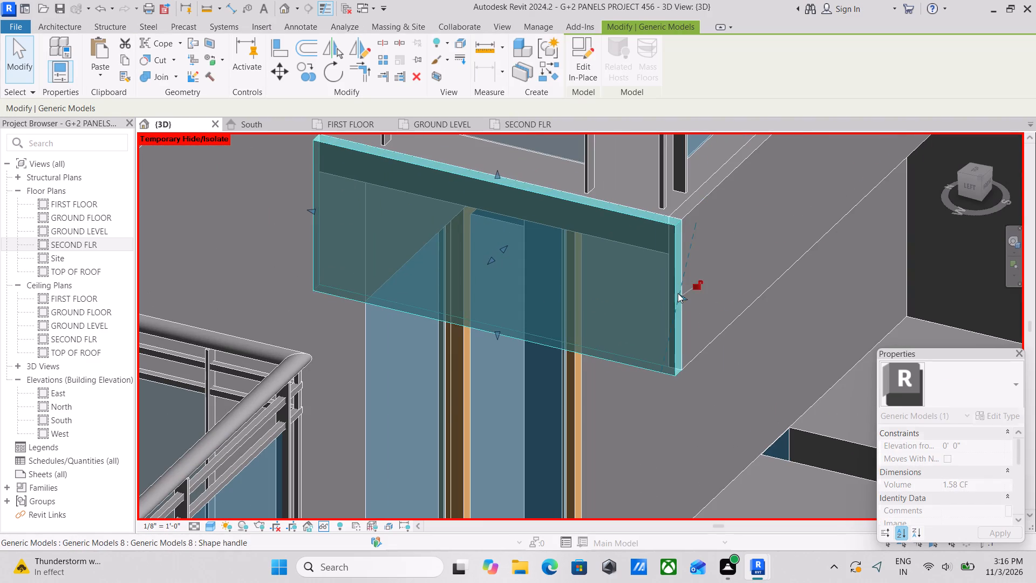
pyautogui.scroll(-8, 684, 293)
pyautogui.press('Escape')
pyautogui.scroll(-3, 693, 308)
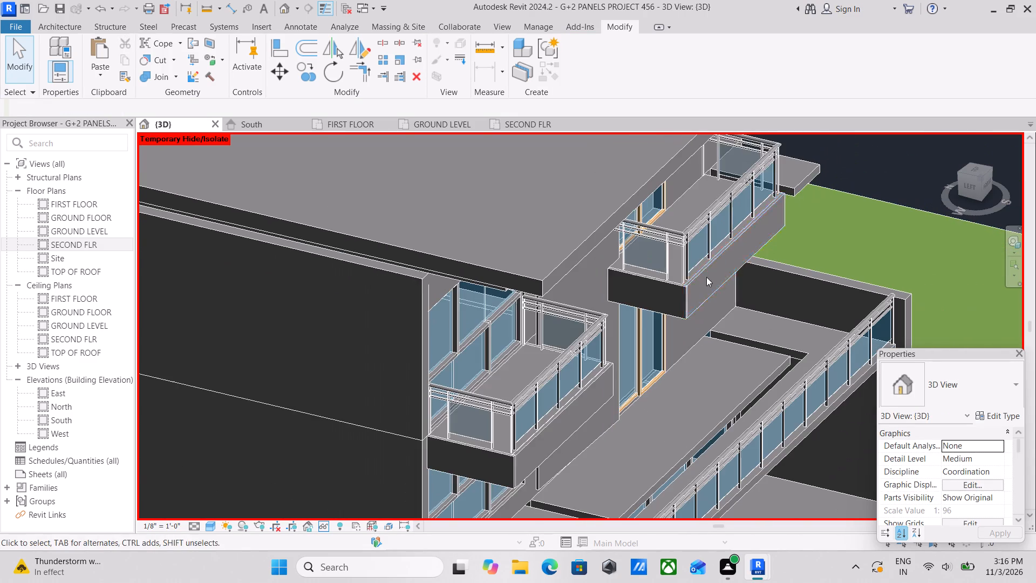
# Start another in-place Generic Models component with the default name for the same balcony's right-hand side panel.
pyautogui.moveTo(711, 246); pyautogui.dragTo(540, 247, button='middle')
pyautogui.moveTo(643, 303); pyautogui.dragTo(521, 245, button='middle')
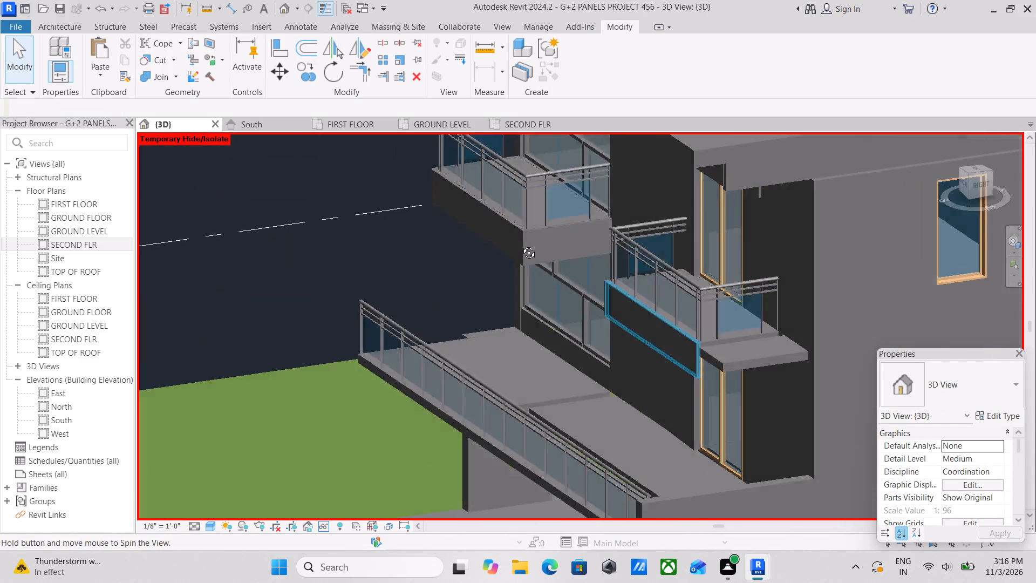
pyautogui.moveTo(521, 245); pyautogui.dragTo(514, 241, button='middle')
pyautogui.moveTo(634, 358); pyautogui.dragTo(652, 399, button='middle')
pyautogui.scroll(5, 733, 376)
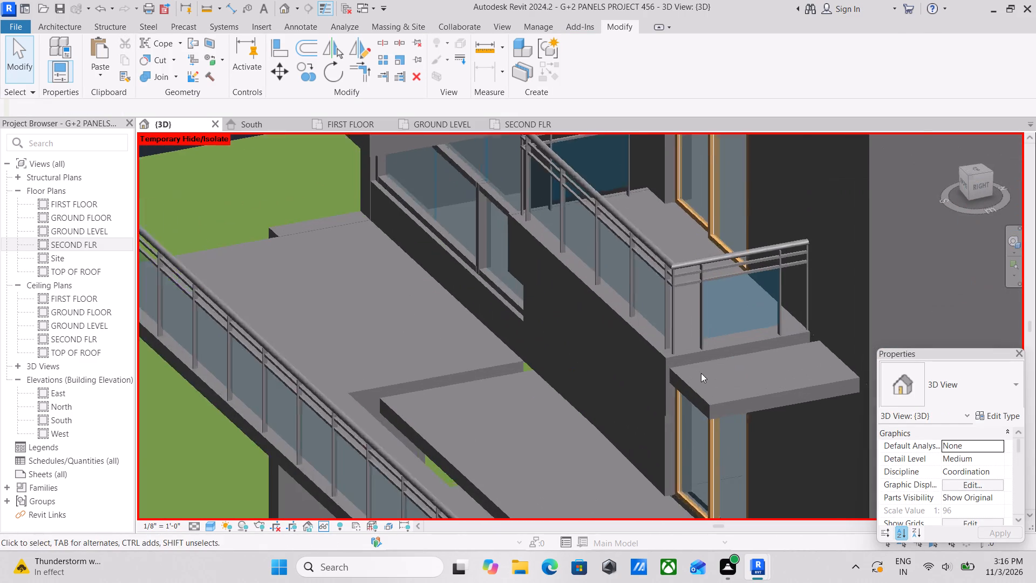
pyautogui.scroll(4, 701, 373)
pyautogui.scroll(3, 666, 336)
pyautogui.moveTo(670, 346); pyautogui.dragTo(626, 309, button='middle')
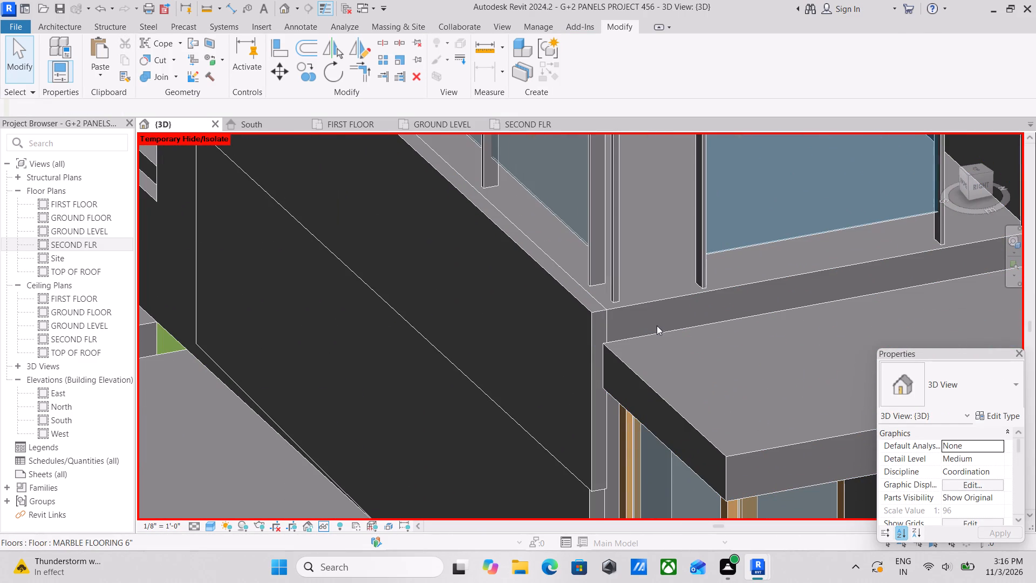
pyautogui.scroll(-3, 661, 307)
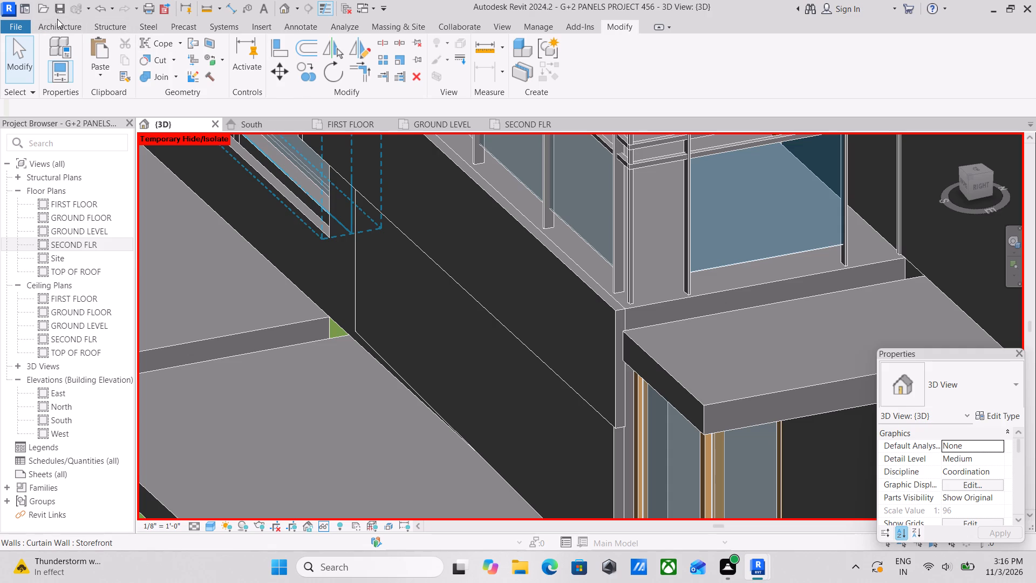
pyautogui.click(58, 27)
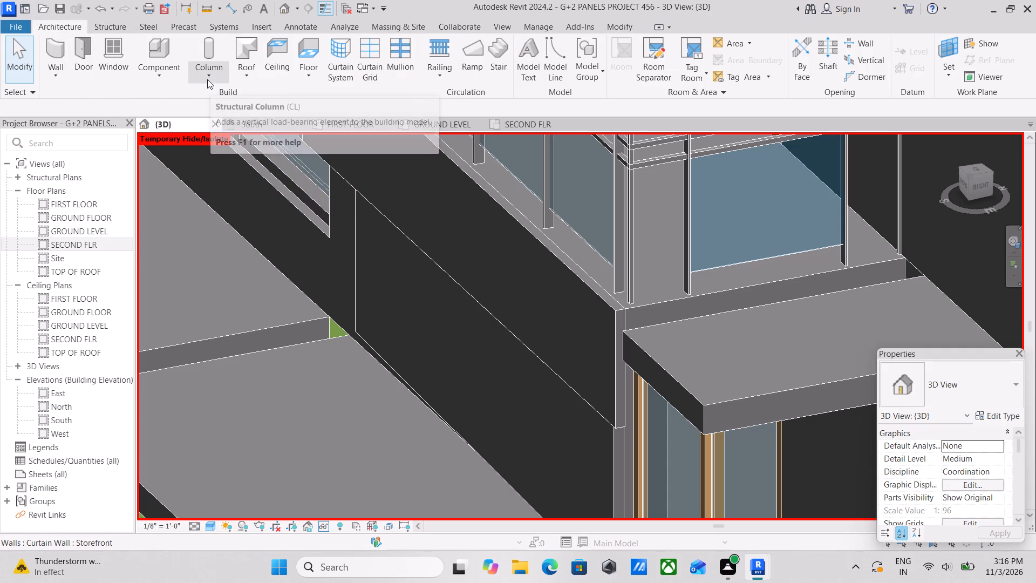
pyautogui.click(168, 79)
pyautogui.click(191, 129)
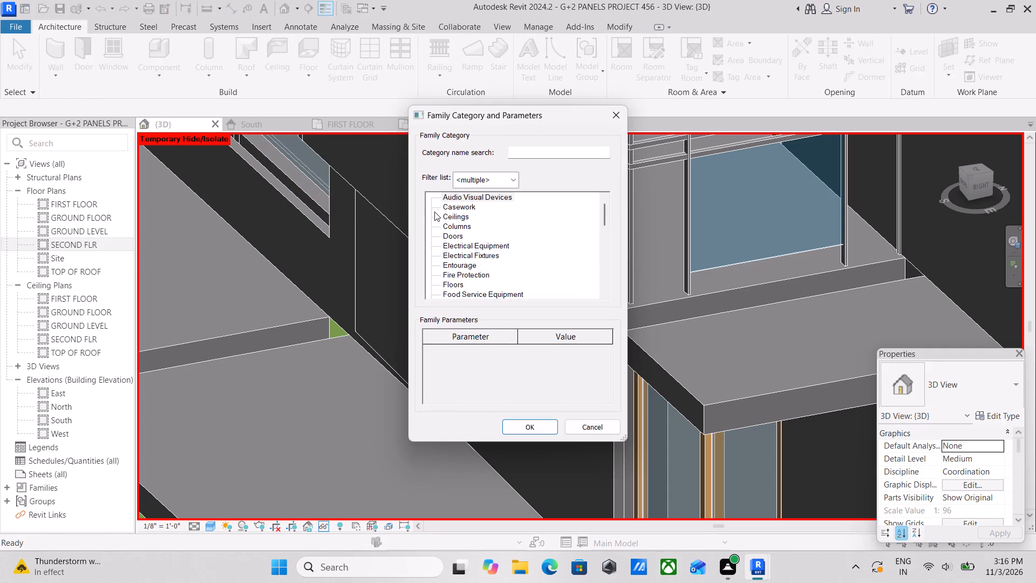
pyautogui.scroll(-3, 448, 215)
pyautogui.scroll(2, 483, 254)
pyautogui.scroll(-1, 501, 242)
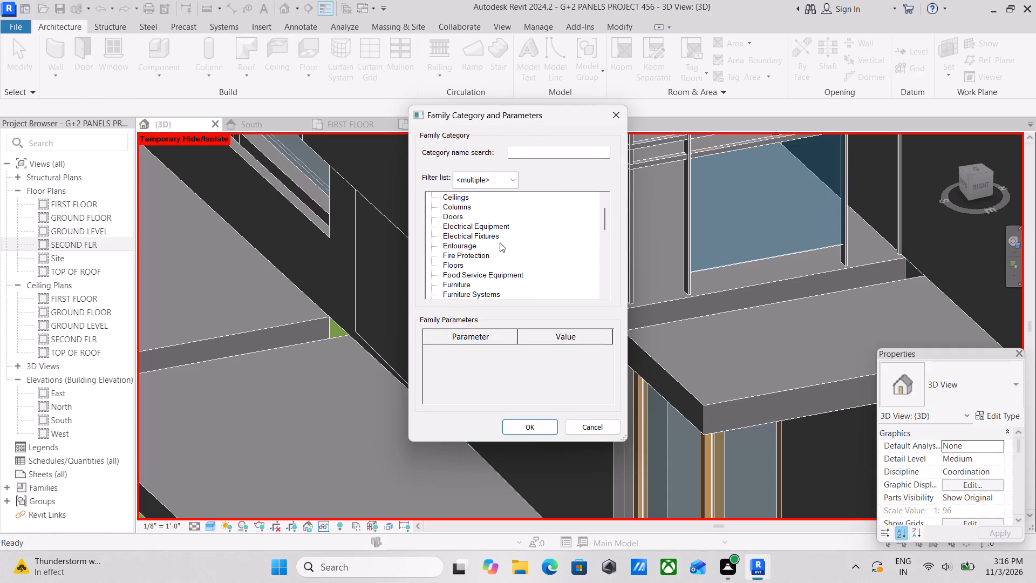
pyautogui.scroll(1, 473, 267)
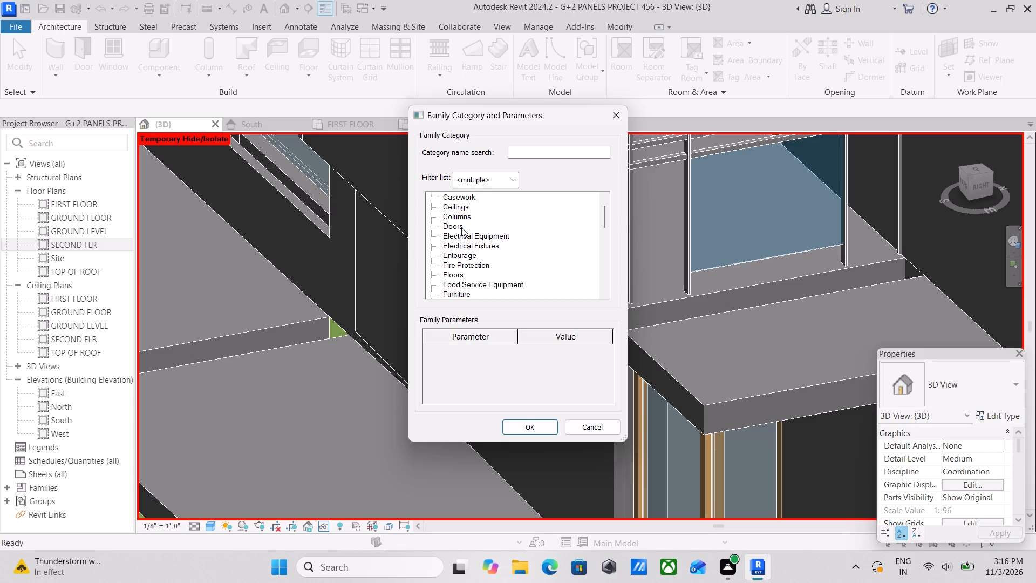
pyautogui.scroll(2, 461, 227)
pyautogui.scroll(-4, 461, 233)
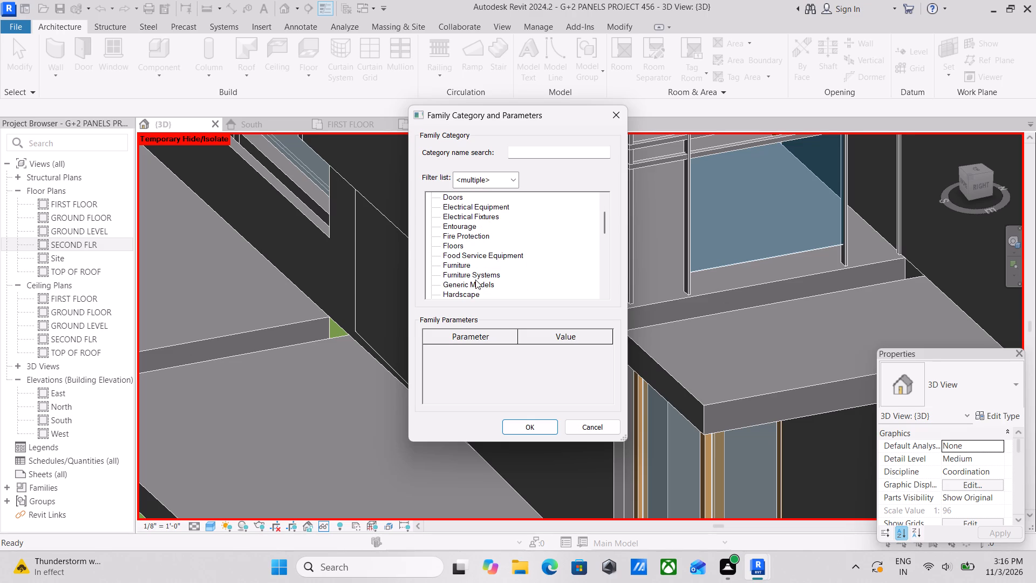
pyautogui.click(475, 280)
pyautogui.click(525, 430)
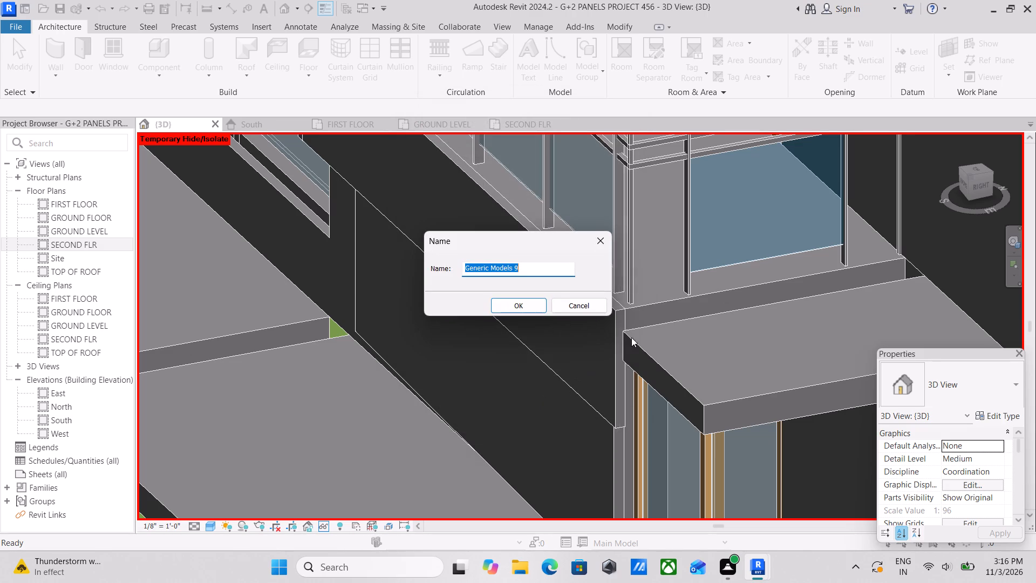
pyautogui.click(535, 301)
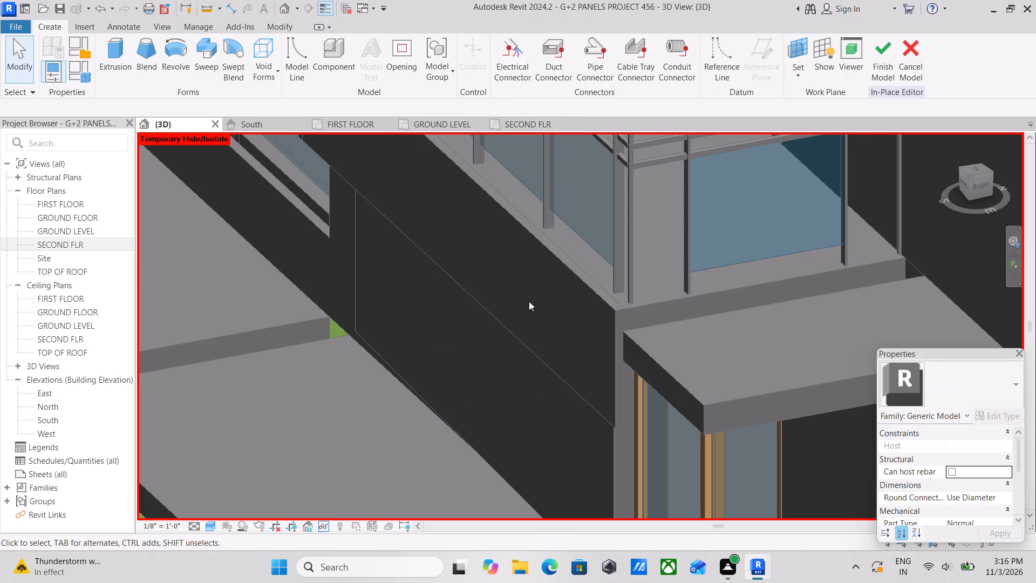
# Set the work plane to the balcony slab's right-hand side face.
pyautogui.click(802, 81)
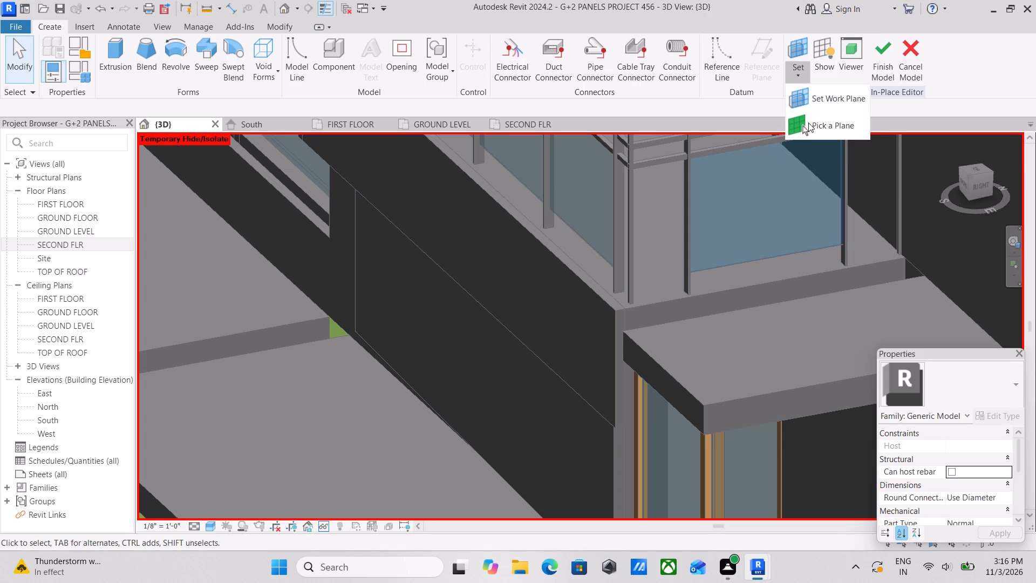
pyautogui.click(810, 127)
pyautogui.scroll(-2, 644, 313)
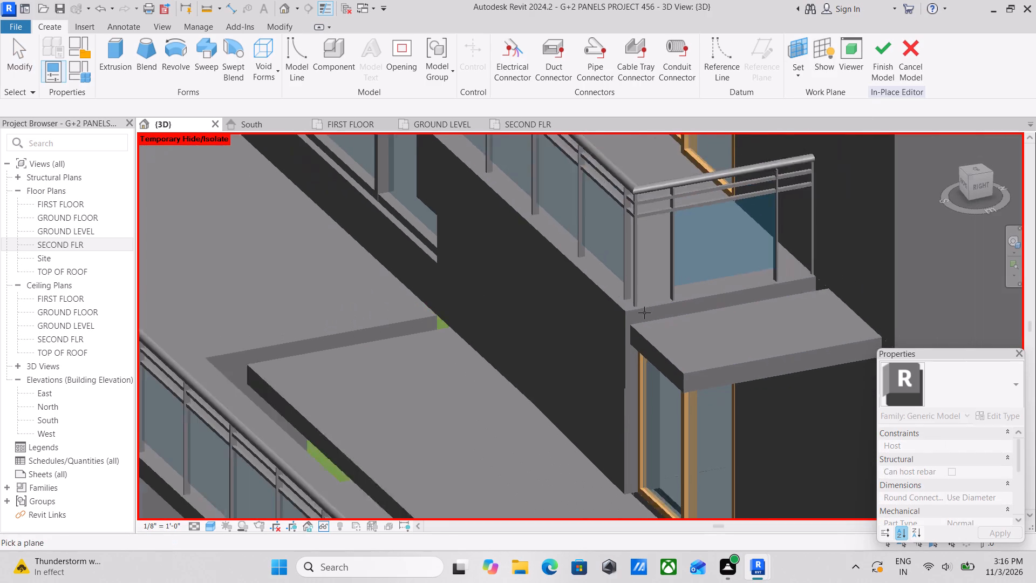
pyautogui.scroll(-4, 644, 313)
pyautogui.moveTo(677, 309); pyautogui.dragTo(661, 271, button='middle')
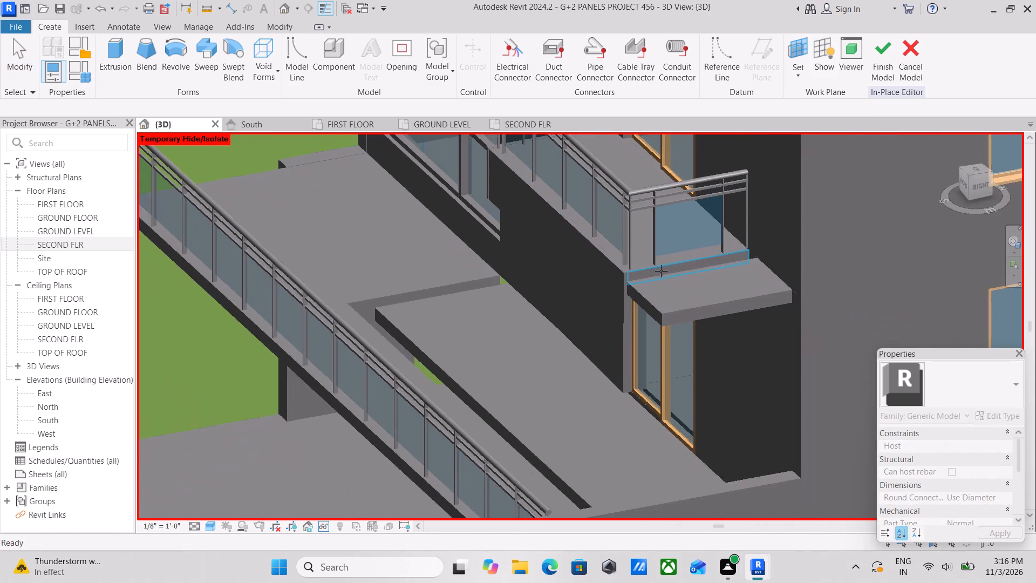
pyautogui.scroll(3, 636, 283)
pyautogui.scroll(5, 785, 248)
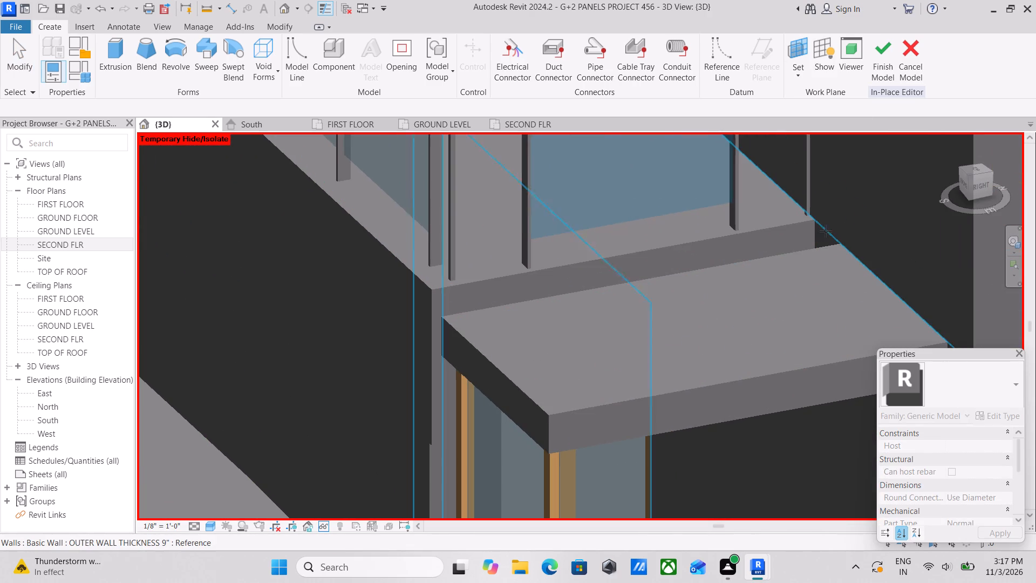
pyautogui.click(811, 230)
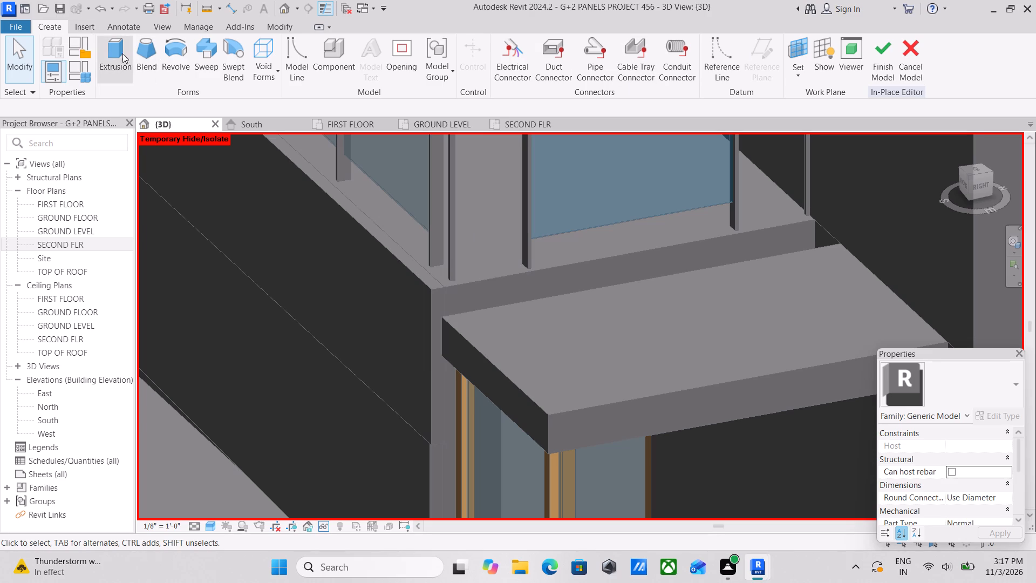
# Create a 0' 2" deep extrusion from a 4' 9" by 0' 7" rectangle along the slab's right-hand side, starting at the top corner by the wall.
pyautogui.click(109, 53)
pyautogui.scroll(2, 422, 367)
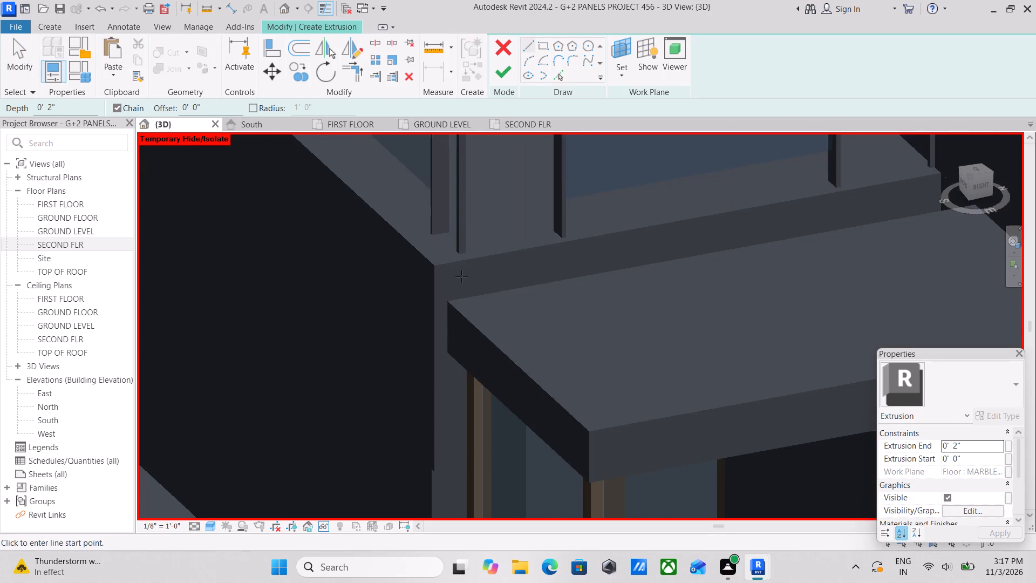
pyautogui.moveTo(871, 218); pyautogui.dragTo(728, 248, button='middle')
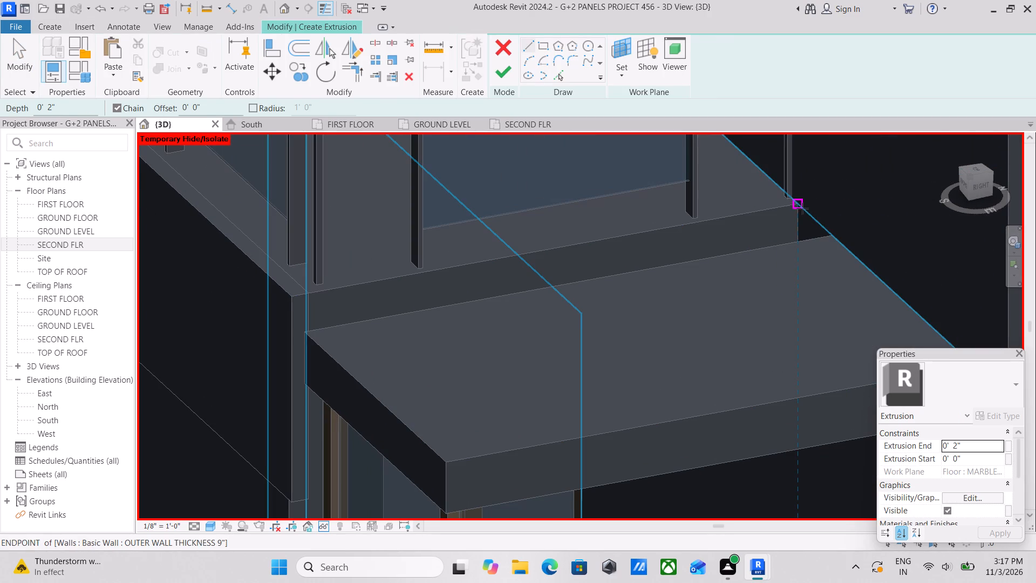
pyautogui.click(800, 206)
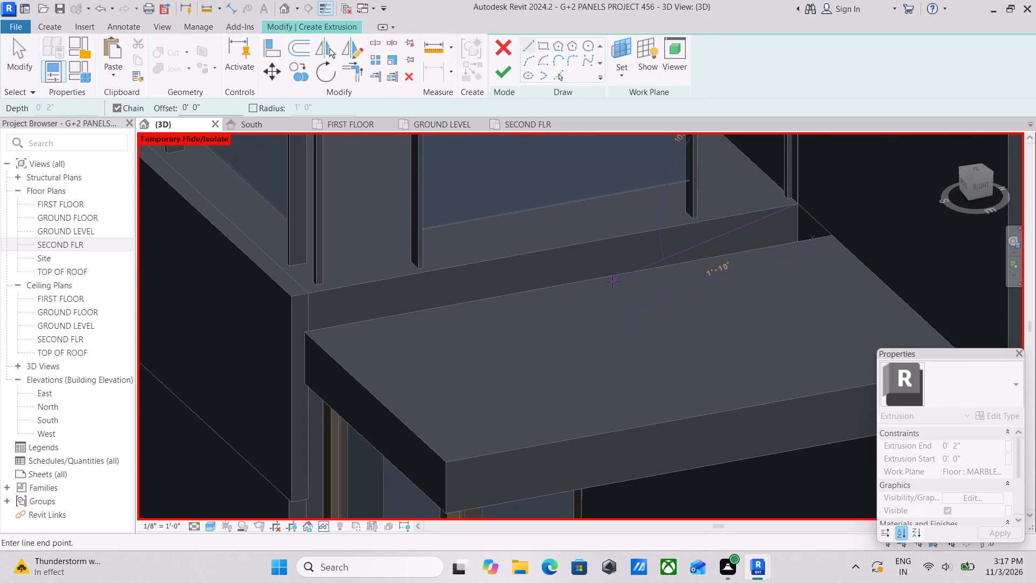
pyautogui.press('Escape')
pyautogui.click(542, 47)
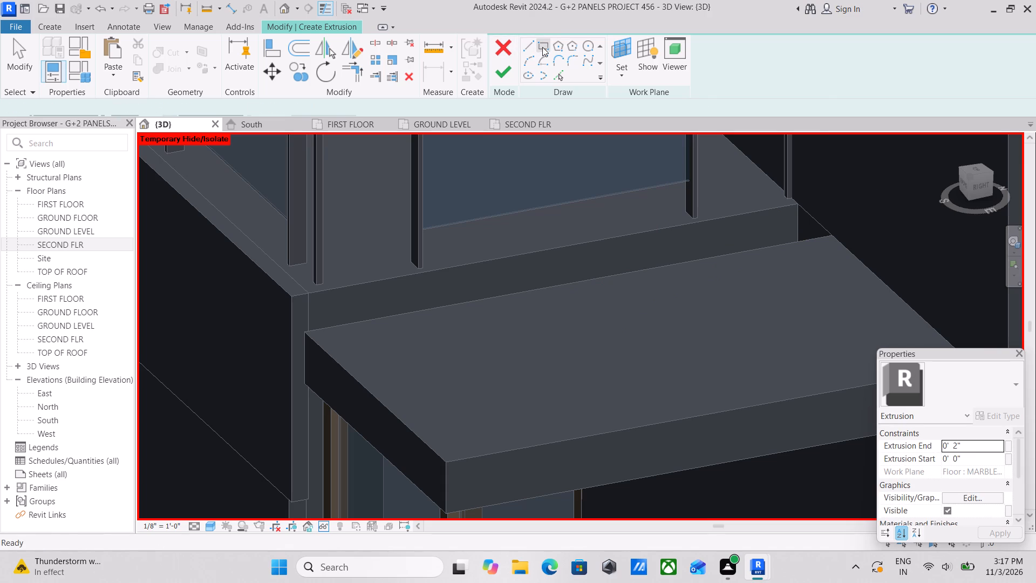
pyautogui.click(803, 201)
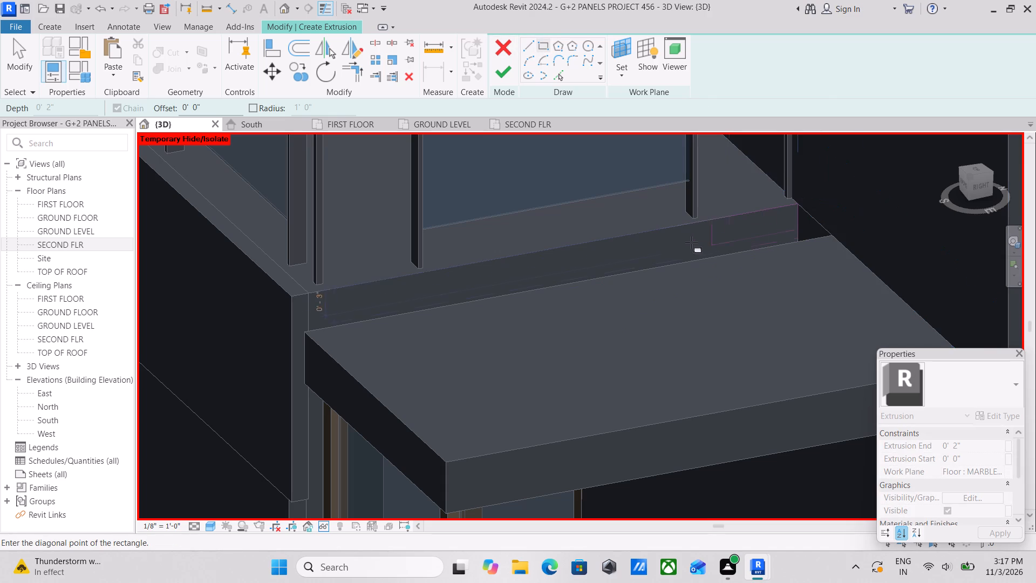
pyautogui.moveTo(688, 242); pyautogui.dragTo(782, 180, button='middle')
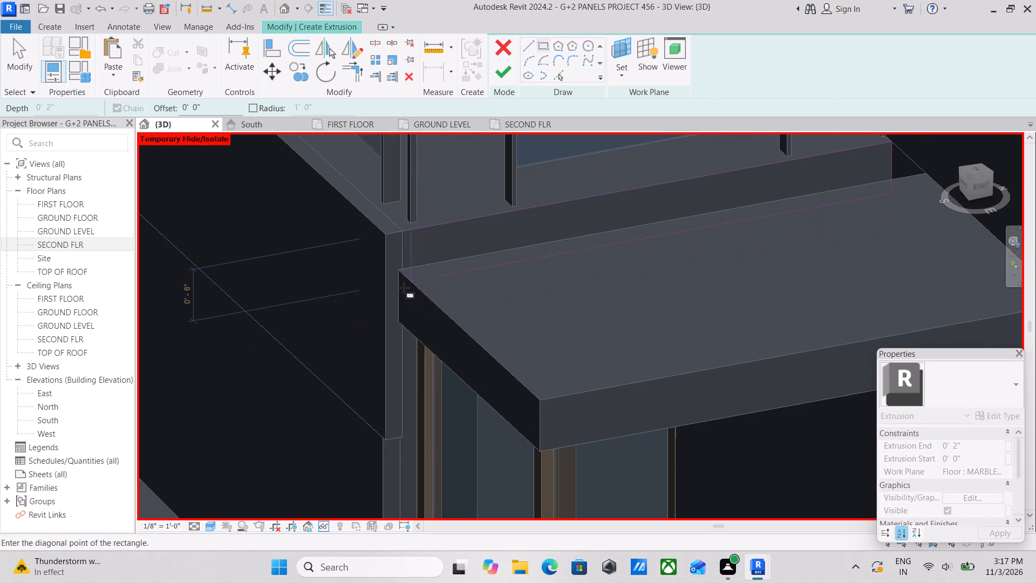
pyautogui.click(404, 288)
pyautogui.scroll(-4, 542, 229)
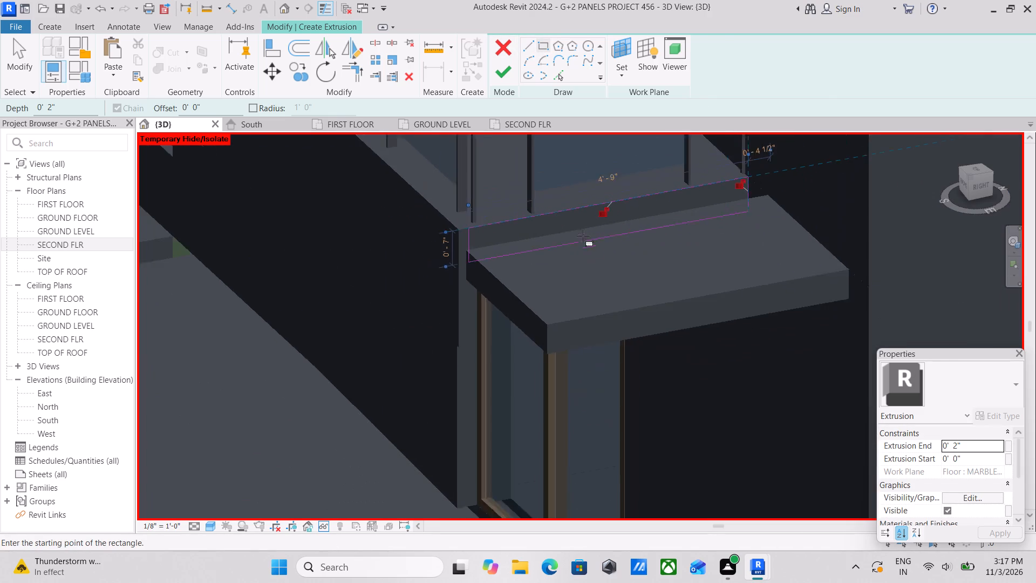
pyautogui.scroll(-1, 583, 236)
pyautogui.scroll(-2, 919, 486)
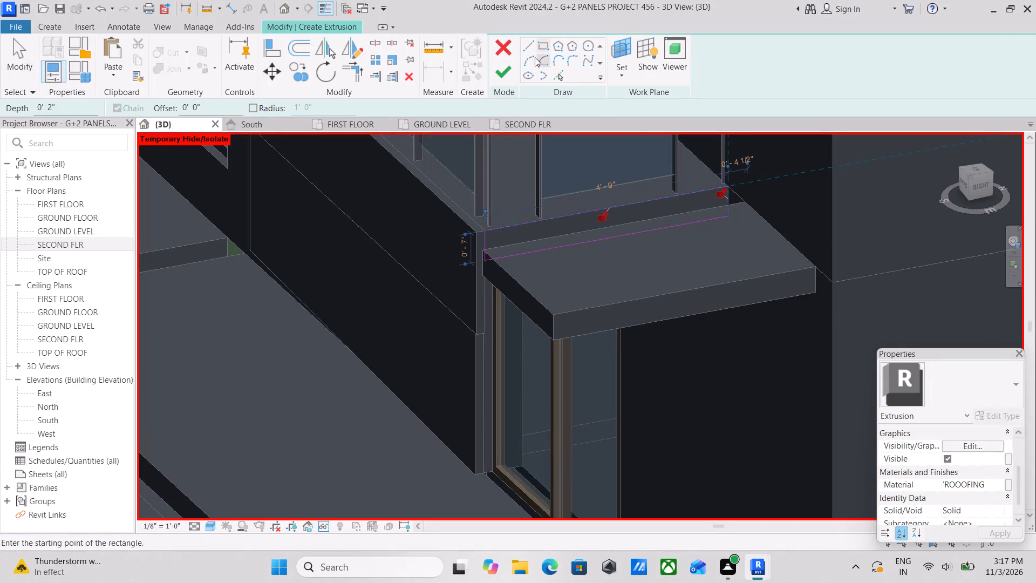
pyautogui.click(512, 72)
# Stretch the right-hand side panel's bottom down to the front fascia panel's bottom edge and complete the in-place model.
pyautogui.scroll(-2, 536, 258)
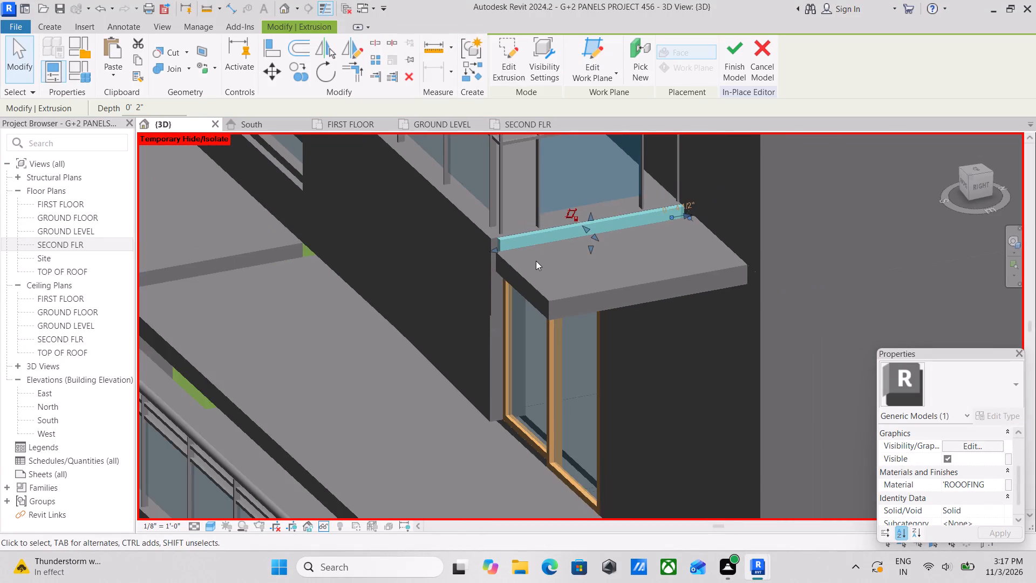
pyautogui.scroll(-2, 536, 261)
pyautogui.keyDown('shift'); pyautogui.moveTo(531, 262); pyautogui.dragTo(554, 117, button='middle'); pyautogui.keyUp('shift')
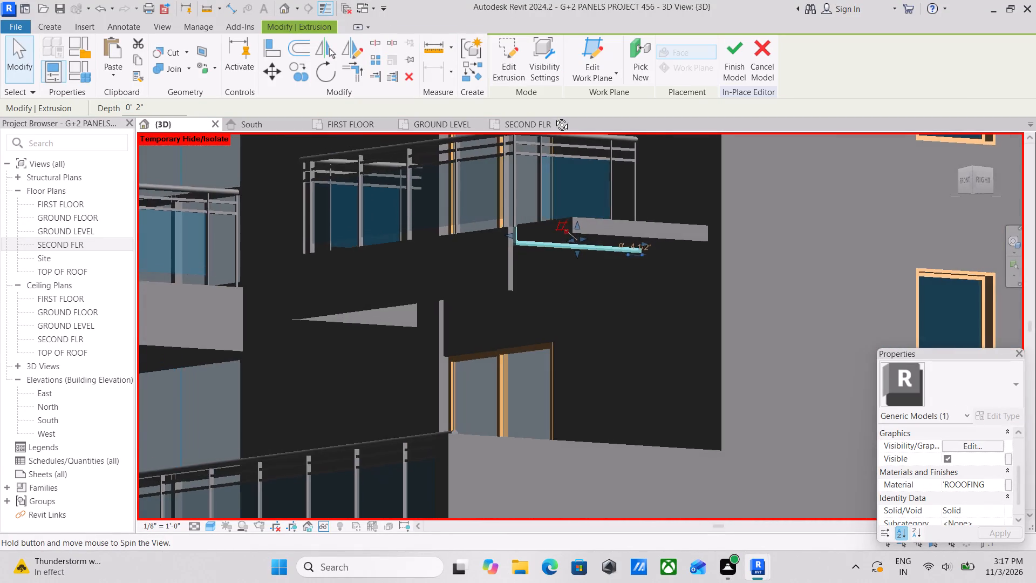
pyautogui.keyDown('shift'); pyautogui.moveTo(554, 117); pyautogui.dragTo(570, 95, button='middle'); pyautogui.keyUp('shift')
pyautogui.scroll(3, 579, 255)
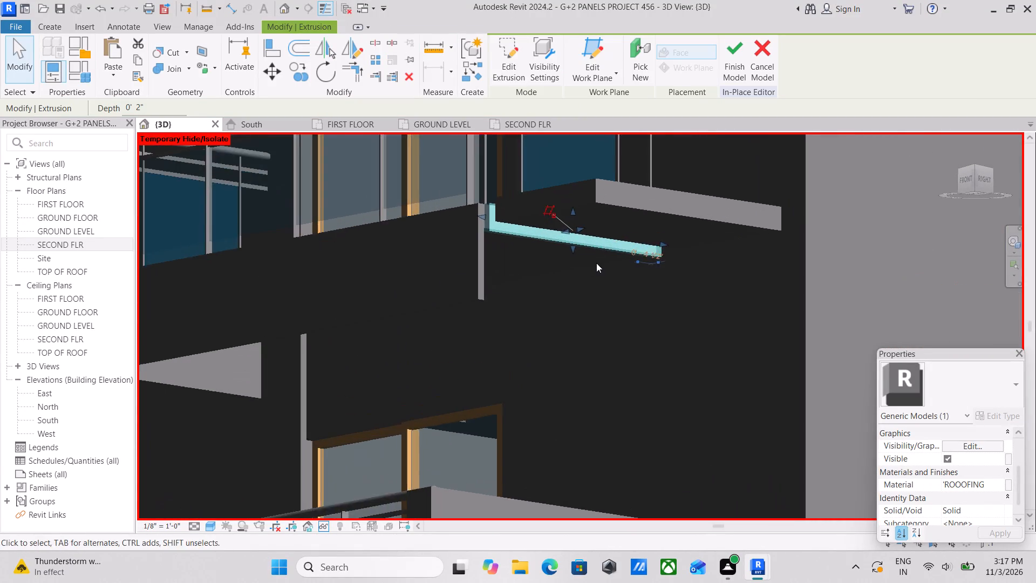
pyautogui.scroll(3, 596, 263)
pyautogui.moveTo(567, 248); pyautogui.dragTo(571, 291)
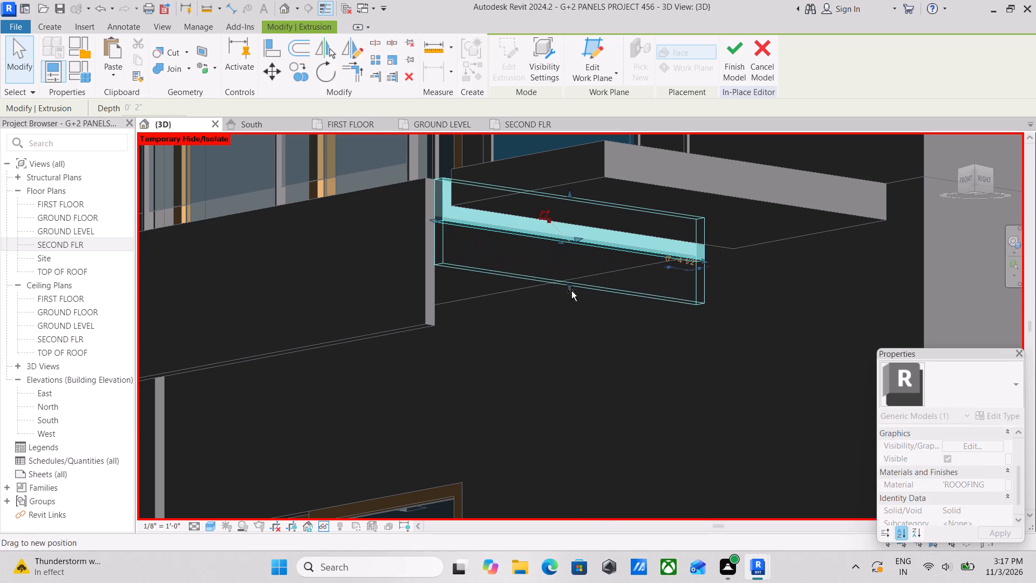
pyautogui.moveTo(571, 291); pyautogui.dragTo(573, 339)
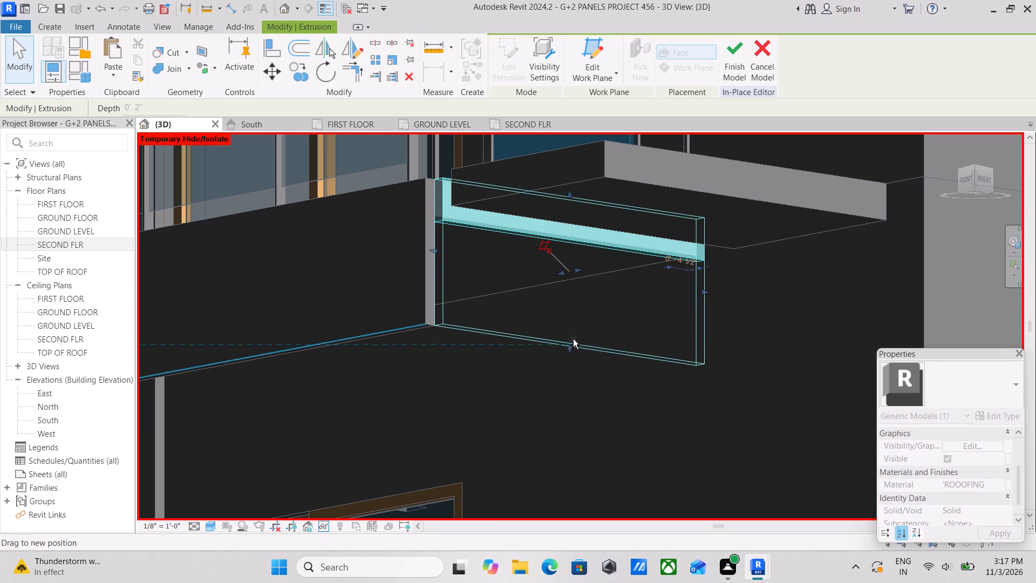
pyautogui.moveTo(573, 339); pyautogui.dragTo(572, 338)
pyautogui.scroll(-3, 567, 333)
pyautogui.keyDown('shift'); pyautogui.moveTo(548, 335); pyautogui.dragTo(580, 457, button='middle'); pyautogui.keyUp('shift')
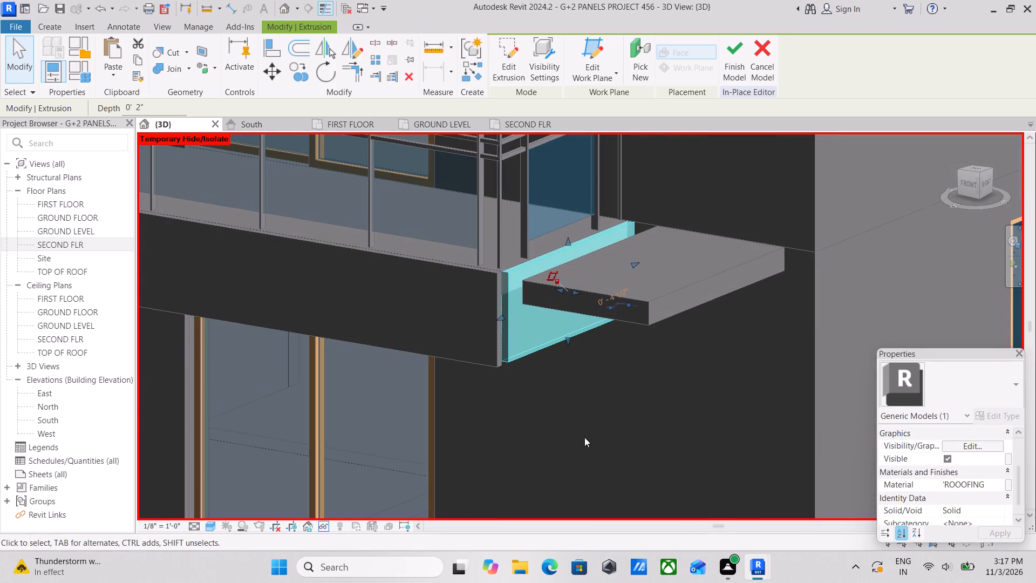
pyautogui.click(738, 51)
# Stretch the right-hand side panel's outer end to the front fascia panel's outer face to close the corner.
pyautogui.scroll(-1, 610, 285)
pyautogui.keyDown('shift'); pyautogui.moveTo(602, 287); pyautogui.dragTo(539, 383, button='middle'); pyautogui.keyUp('shift')
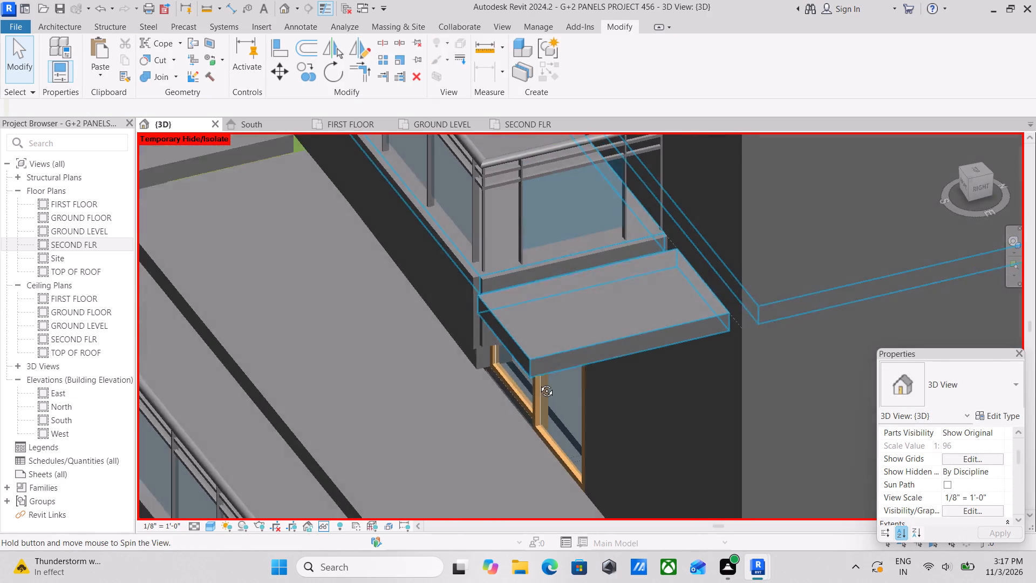
pyautogui.keyDown('shift'); pyautogui.moveTo(539, 383); pyautogui.dragTo(542, 387, button='middle'); pyautogui.keyUp('shift')
pyautogui.click(507, 280)
pyautogui.scroll(6, 484, 328)
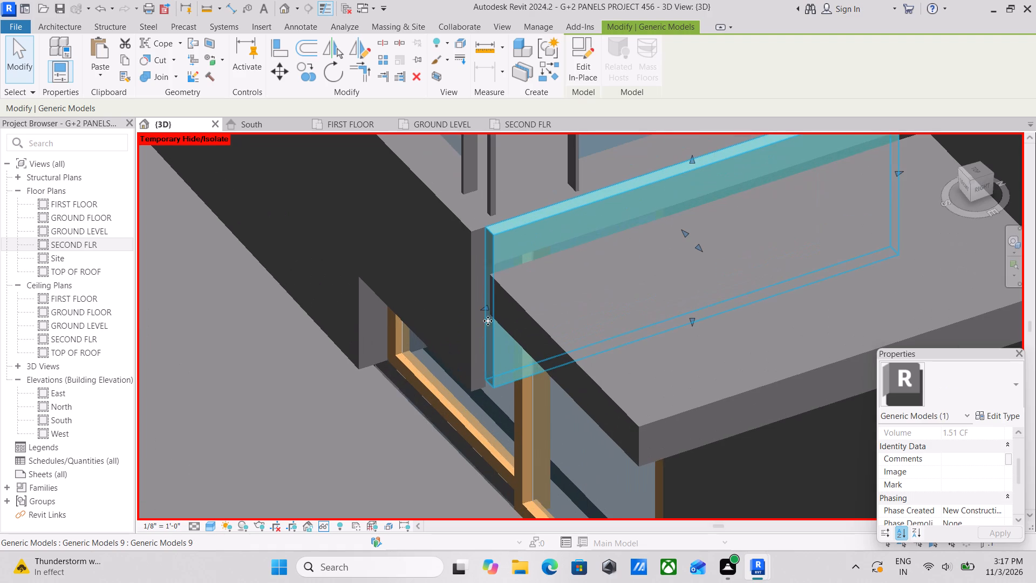
pyautogui.moveTo(488, 313); pyautogui.dragTo(475, 313)
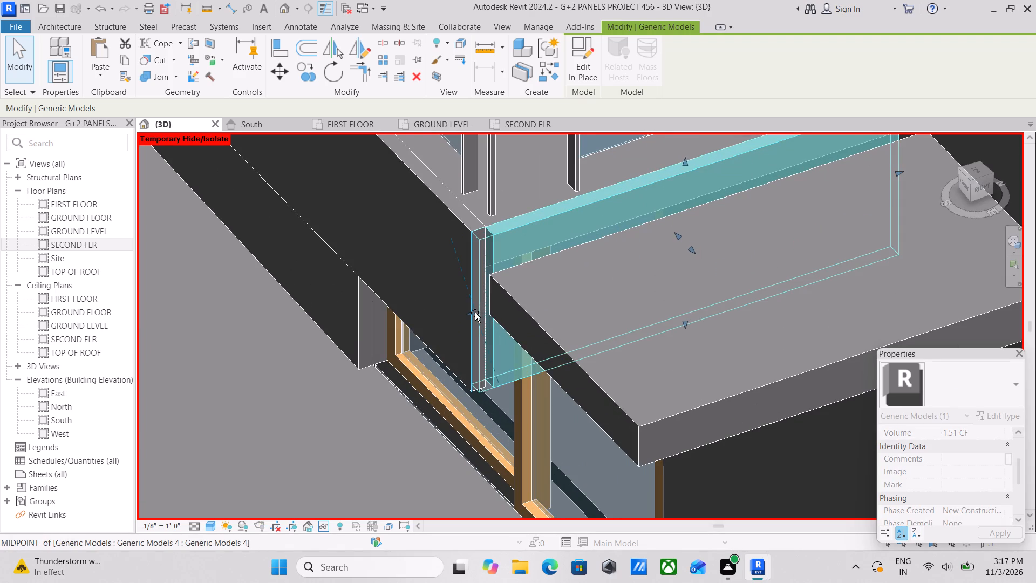
pyautogui.moveTo(475, 313); pyautogui.dragTo(473, 313)
# Pull the right-hand side panel's bottom face slightly down to line up with the front fascia panel's bottom edge.
pyautogui.scroll(-2, 492, 313)
pyautogui.moveTo(488, 310); pyautogui.dragTo(488, 251, button='middle')
pyautogui.keyDown('shift'); pyautogui.moveTo(486, 302); pyautogui.dragTo(518, 182, button='middle'); pyautogui.keyUp('shift')
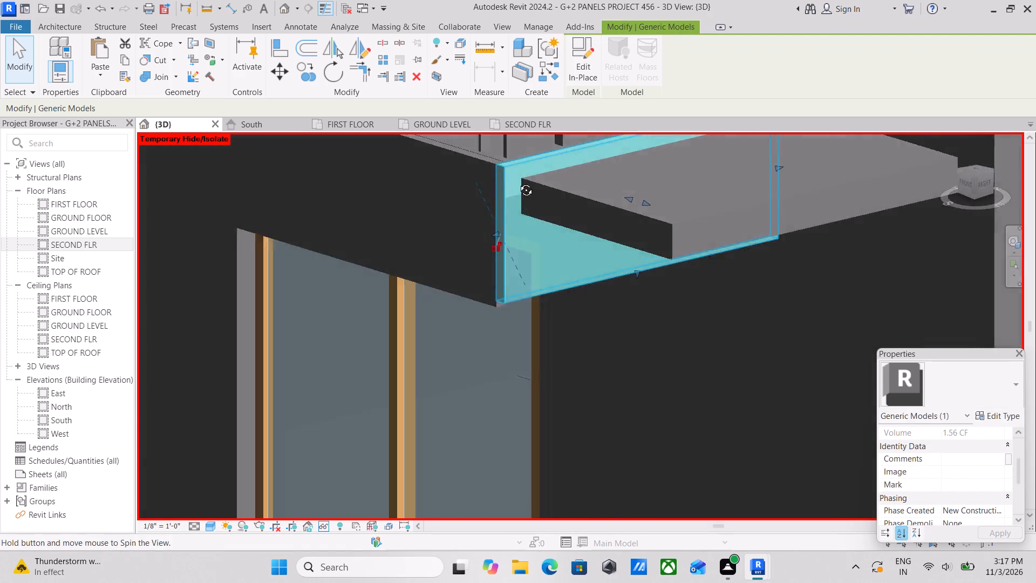
pyautogui.keyDown('shift'); pyautogui.moveTo(518, 182); pyautogui.dragTo(542, 144, button='middle'); pyautogui.keyUp('shift')
pyautogui.scroll(2, 616, 249)
pyautogui.moveTo(646, 282); pyautogui.dragTo(644, 286)
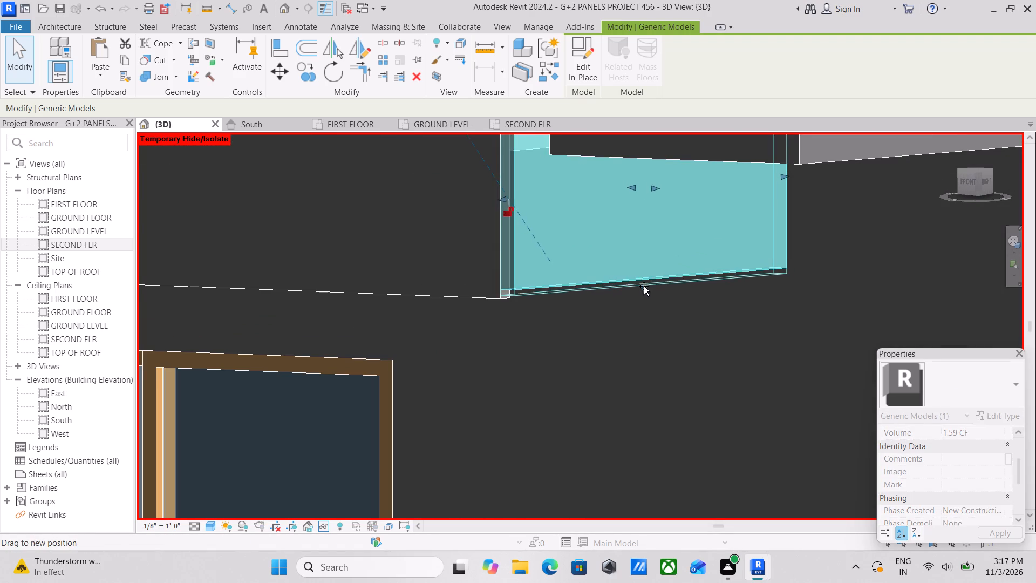
pyautogui.moveTo(644, 286); pyautogui.dragTo(644, 287)
pyautogui.scroll(-4, 644, 287)
pyautogui.press('Escape')
# Examine the fascia panels on both balconies and the surrounding front facade from several angles.
pyautogui.scroll(-4, 643, 290)
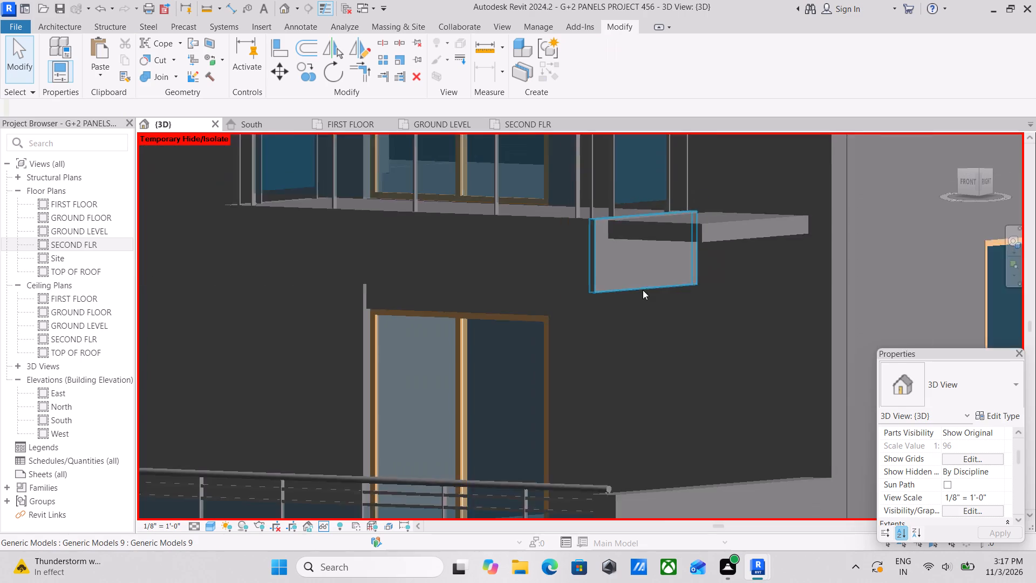
pyautogui.scroll(-3, 564, 285)
pyautogui.keyDown('shift'); pyautogui.moveTo(548, 264); pyautogui.dragTo(661, 316, button='middle'); pyautogui.keyUp('shift')
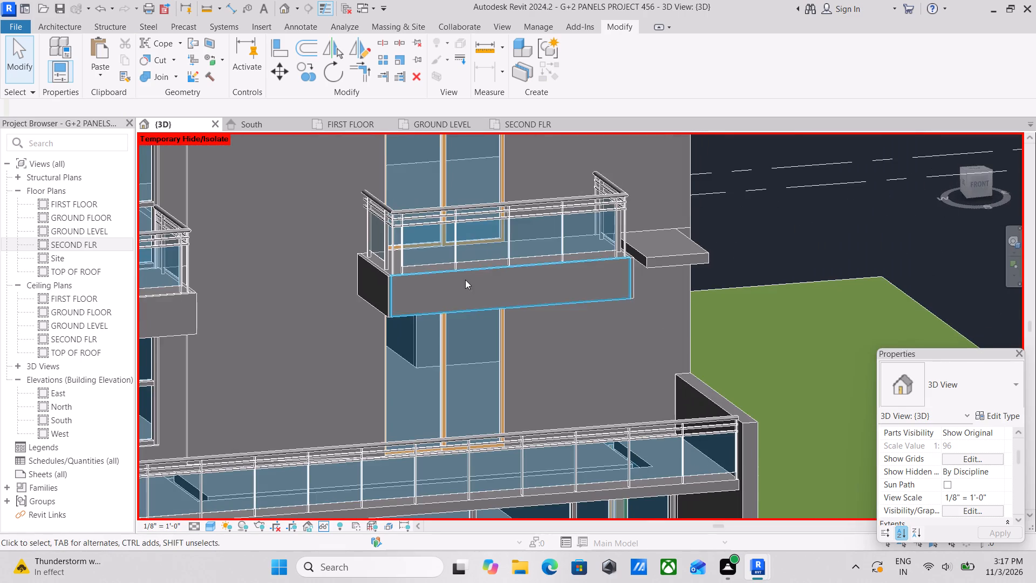
pyautogui.keyDown('shift'); pyautogui.moveTo(465, 280); pyautogui.dragTo(528, 229, button='middle'); pyautogui.keyUp('shift')
pyautogui.scroll(-4, 511, 263)
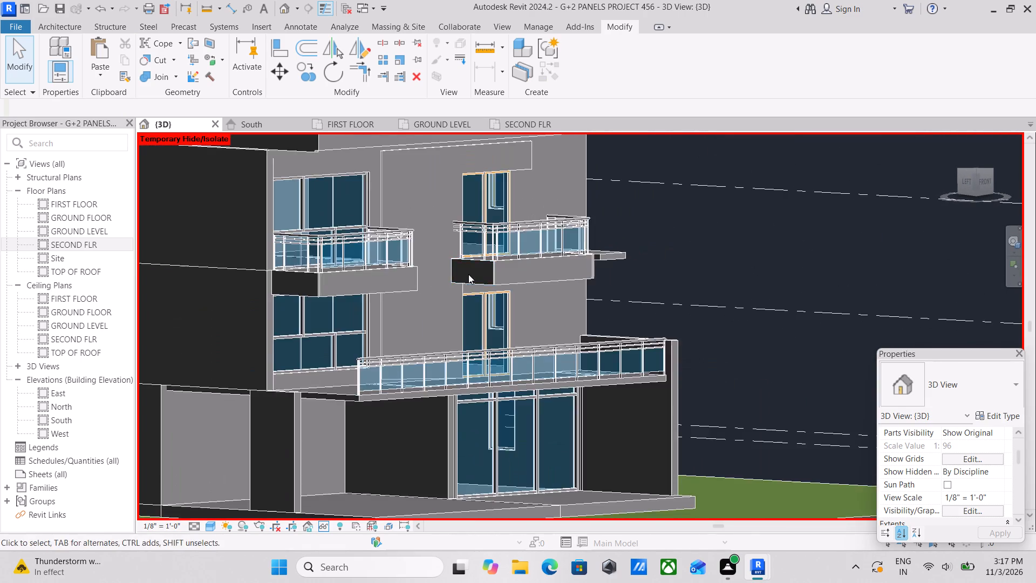
pyautogui.scroll(-3, 391, 272)
pyautogui.keyDown('shift'); pyautogui.moveTo(391, 272); pyautogui.dragTo(273, 292, button='middle'); pyautogui.keyUp('shift')
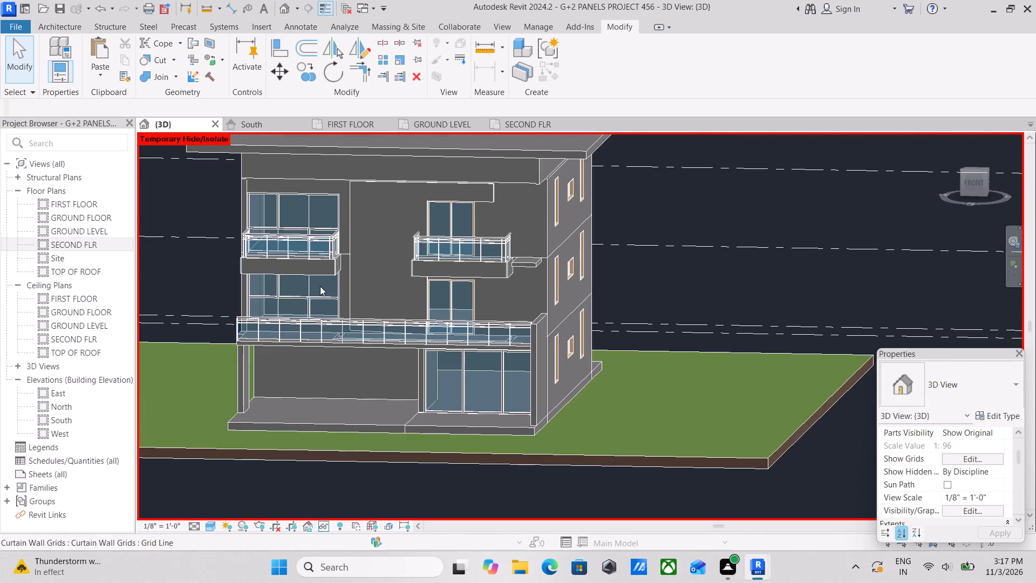
pyautogui.scroll(-2, 323, 283)
pyautogui.moveTo(323, 283); pyautogui.dragTo(342, 321, button='middle')
pyautogui.scroll(7, 403, 290)
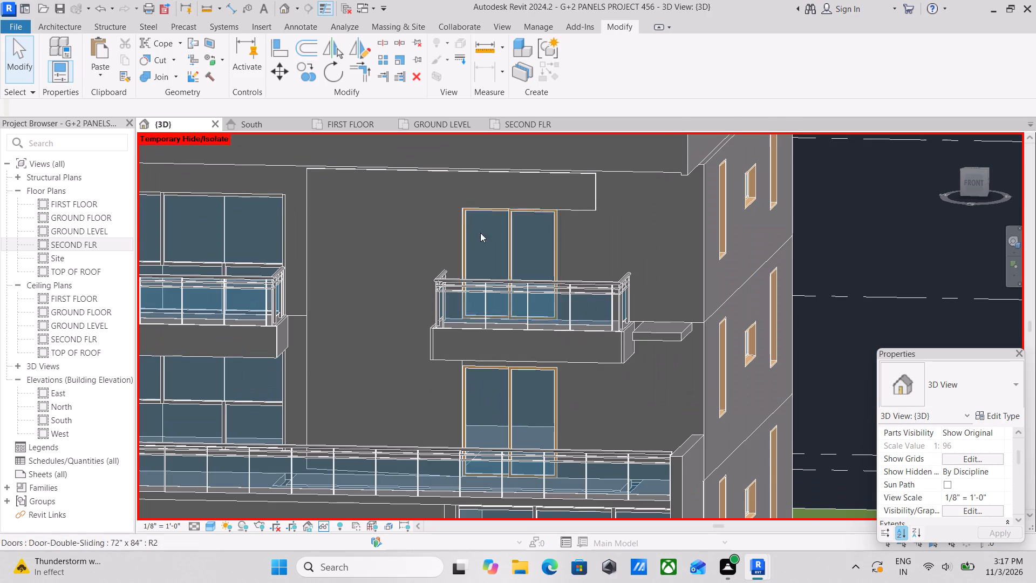
# Open the inverted-L wall panel between the balconies in place and edit its extrusion sketch.
pyautogui.click(597, 202)
pyautogui.click(590, 68)
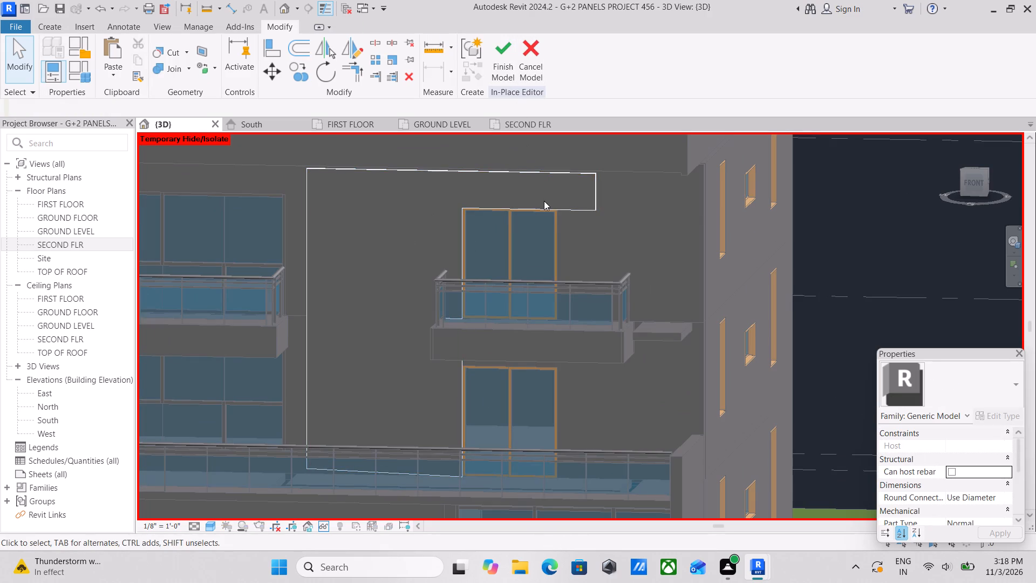
pyautogui.click(559, 205)
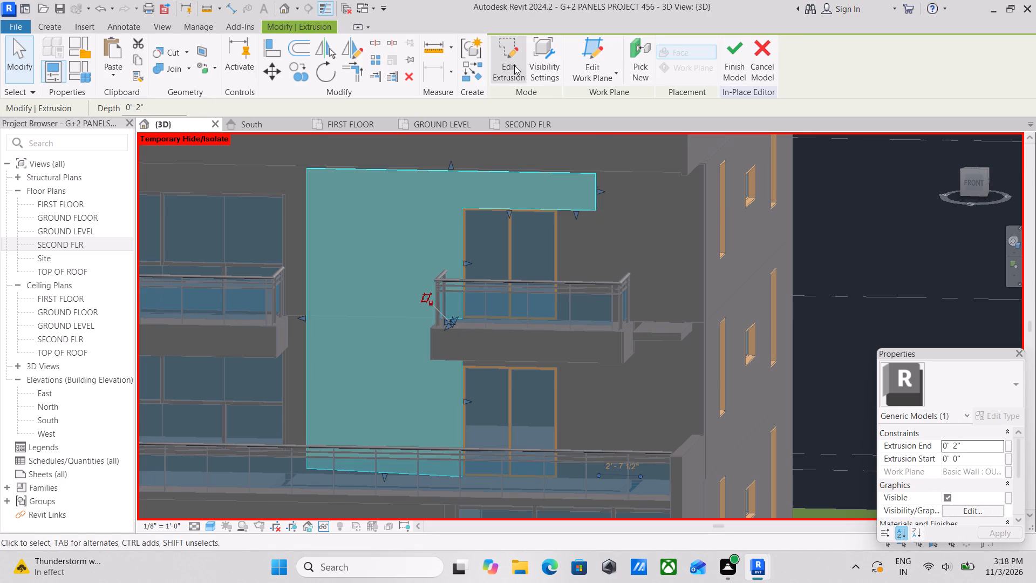
pyautogui.click(514, 65)
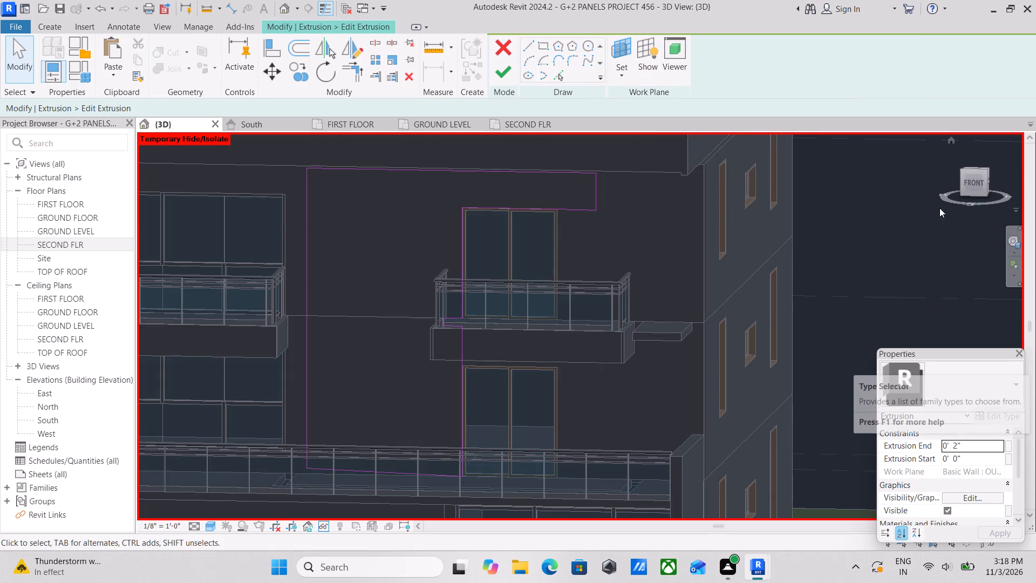
# Sketch a narrow vertical rectangle about 3 5/8" wide and 17' 7" high just inside the inverted-L panel's outer vertical edge.
pyautogui.click(967, 180)
pyautogui.scroll(11, 557, 320)
pyautogui.moveTo(603, 303); pyautogui.dragTo(520, 337, button='middle')
pyautogui.scroll(3, 519, 323)
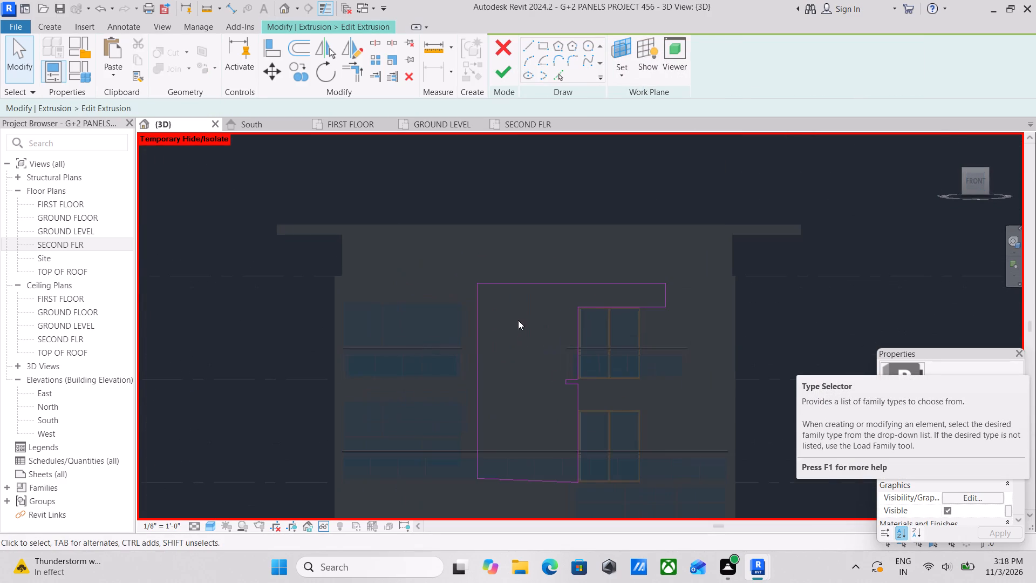
pyautogui.scroll(1, 510, 287)
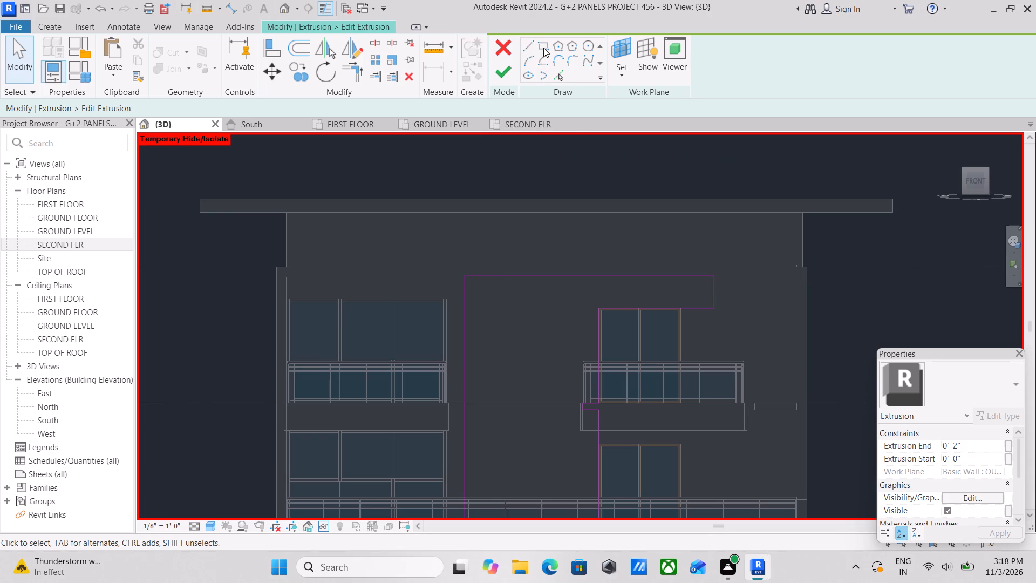
pyautogui.click(543, 48)
pyautogui.scroll(4, 468, 326)
pyautogui.scroll(2, 491, 280)
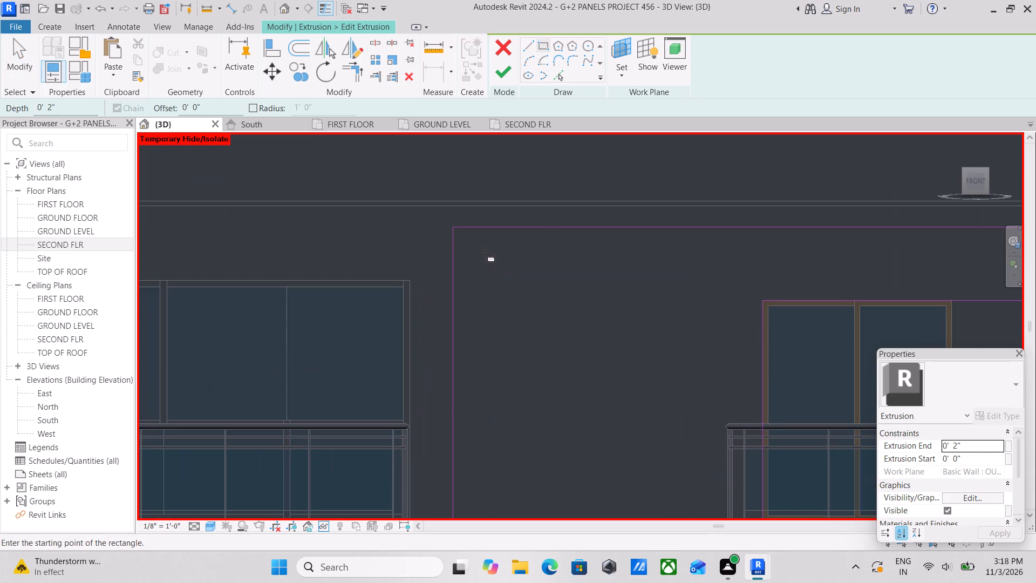
pyautogui.click(485, 252)
pyautogui.moveTo(509, 348); pyautogui.dragTo(494, 206, button='middle')
pyautogui.moveTo(505, 330); pyautogui.dragTo(474, 222, button='middle')
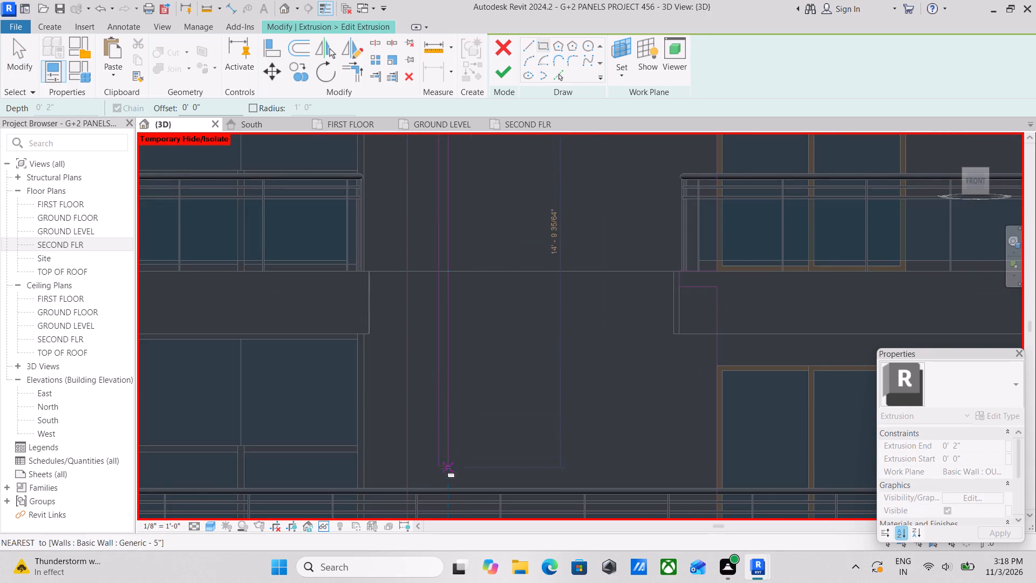
pyautogui.scroll(-1, 445, 473)
pyautogui.moveTo(445, 471); pyautogui.dragTo(450, 321, button='middle')
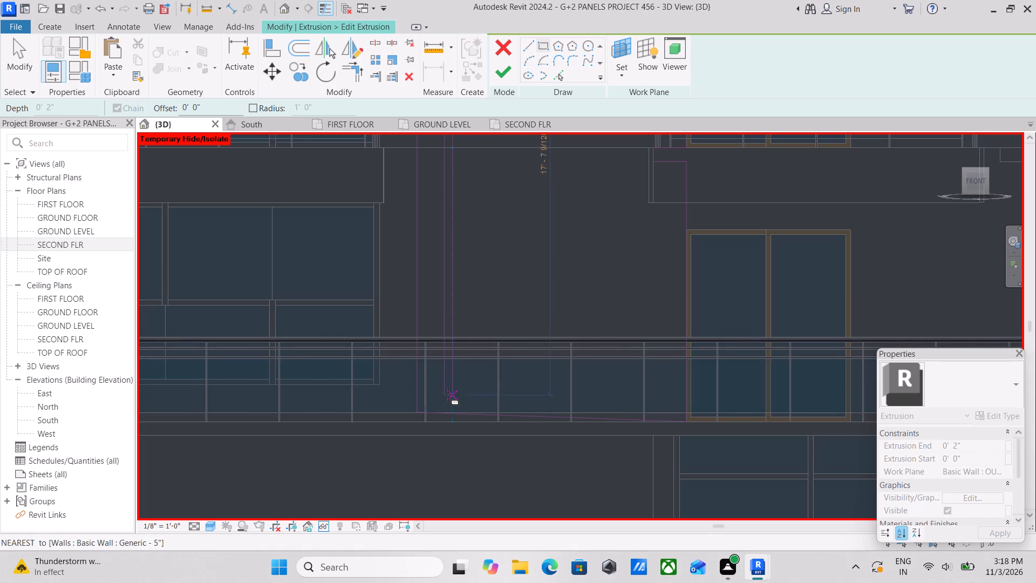
pyautogui.click(448, 395)
pyautogui.scroll(-2, 472, 342)
pyautogui.moveTo(473, 341); pyautogui.dragTo(476, 465, button='middle')
pyautogui.scroll(-2, 483, 391)
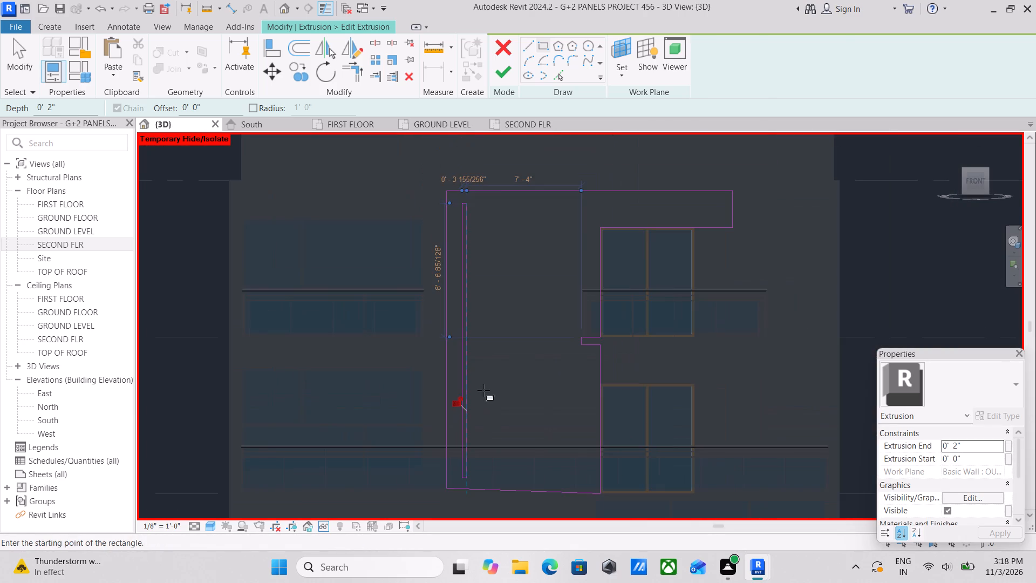
pyautogui.press('Escape')
pyautogui.press('Escape')
pyautogui.scroll(3, 472, 206)
pyautogui.press('Escape')
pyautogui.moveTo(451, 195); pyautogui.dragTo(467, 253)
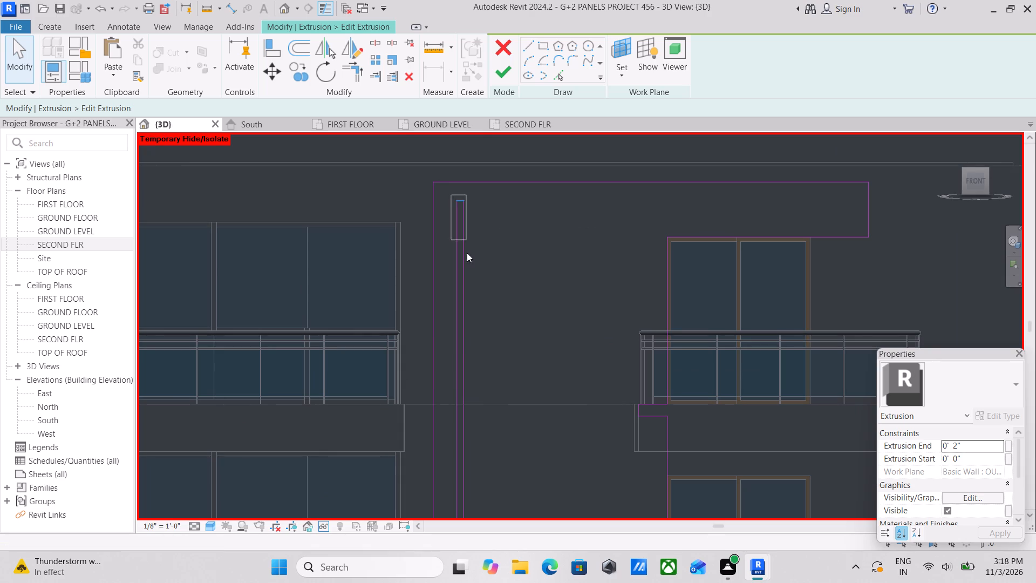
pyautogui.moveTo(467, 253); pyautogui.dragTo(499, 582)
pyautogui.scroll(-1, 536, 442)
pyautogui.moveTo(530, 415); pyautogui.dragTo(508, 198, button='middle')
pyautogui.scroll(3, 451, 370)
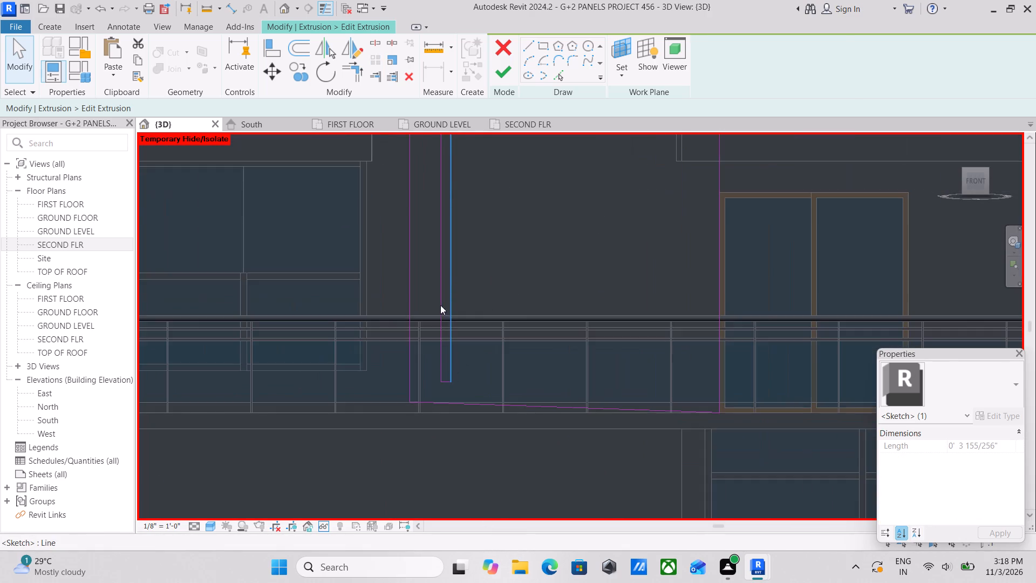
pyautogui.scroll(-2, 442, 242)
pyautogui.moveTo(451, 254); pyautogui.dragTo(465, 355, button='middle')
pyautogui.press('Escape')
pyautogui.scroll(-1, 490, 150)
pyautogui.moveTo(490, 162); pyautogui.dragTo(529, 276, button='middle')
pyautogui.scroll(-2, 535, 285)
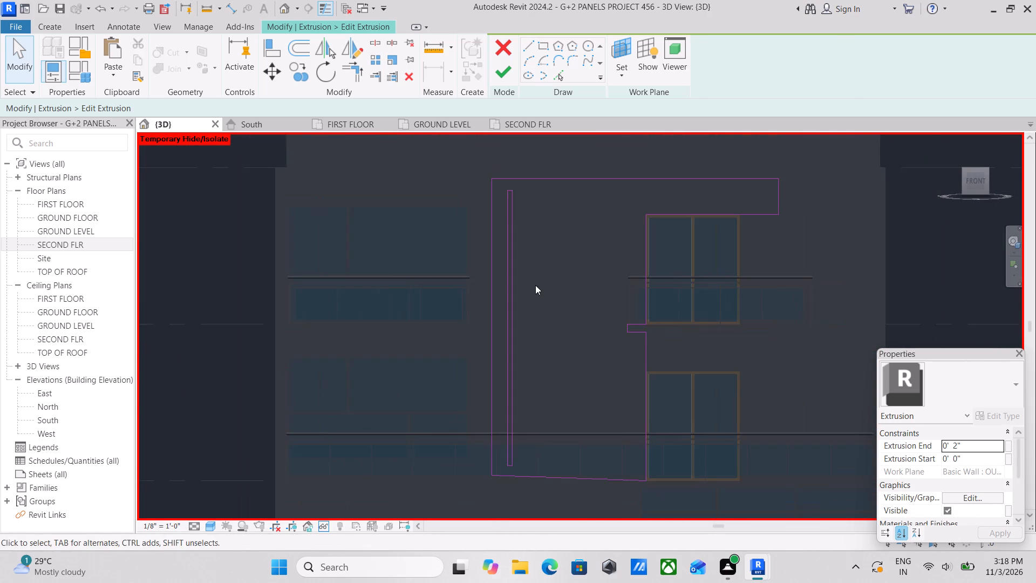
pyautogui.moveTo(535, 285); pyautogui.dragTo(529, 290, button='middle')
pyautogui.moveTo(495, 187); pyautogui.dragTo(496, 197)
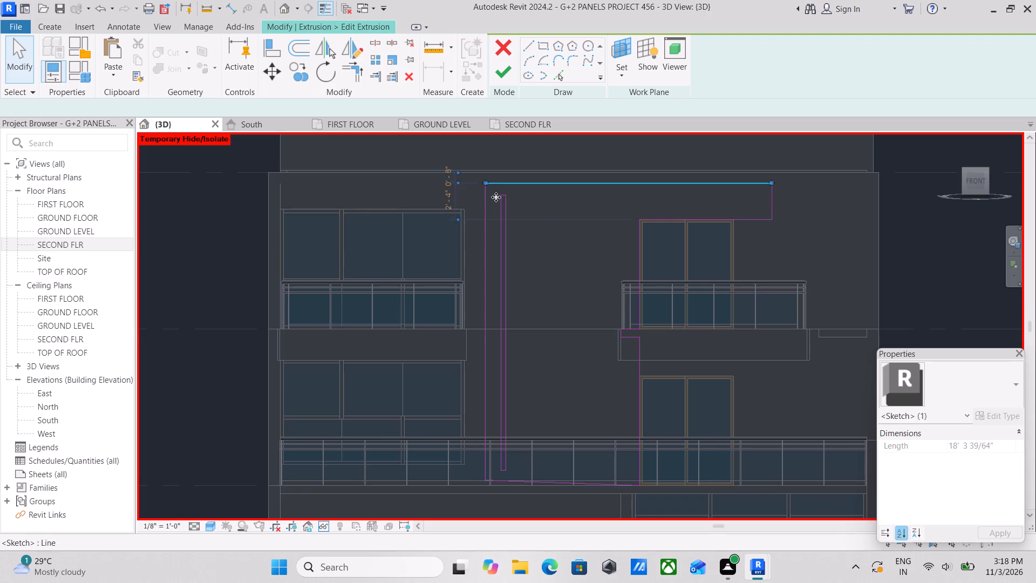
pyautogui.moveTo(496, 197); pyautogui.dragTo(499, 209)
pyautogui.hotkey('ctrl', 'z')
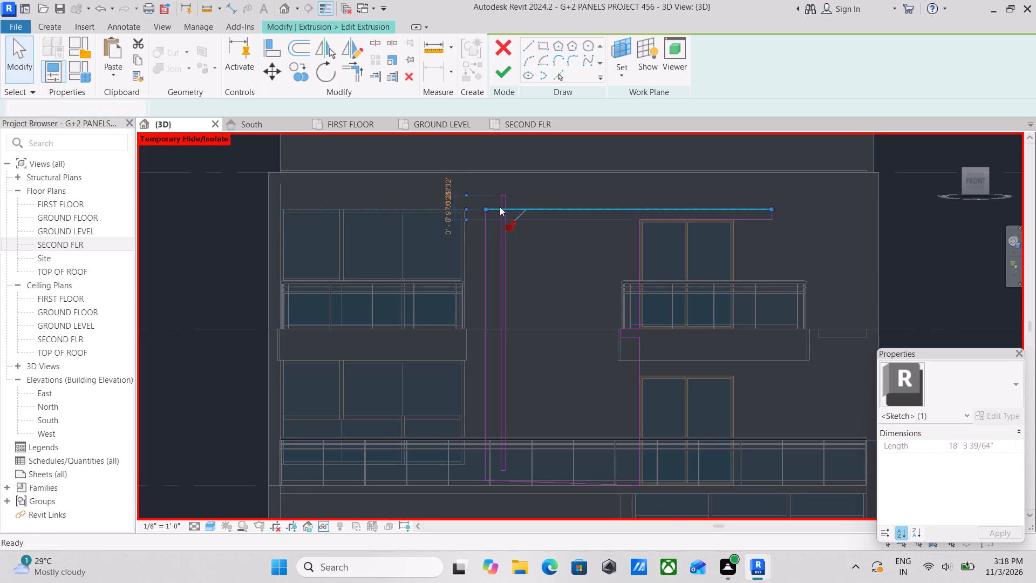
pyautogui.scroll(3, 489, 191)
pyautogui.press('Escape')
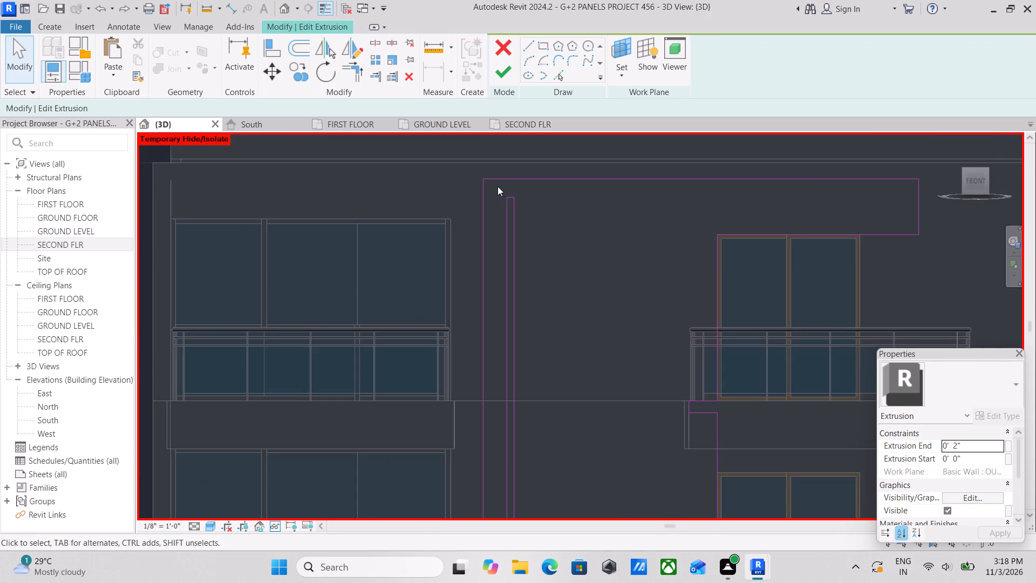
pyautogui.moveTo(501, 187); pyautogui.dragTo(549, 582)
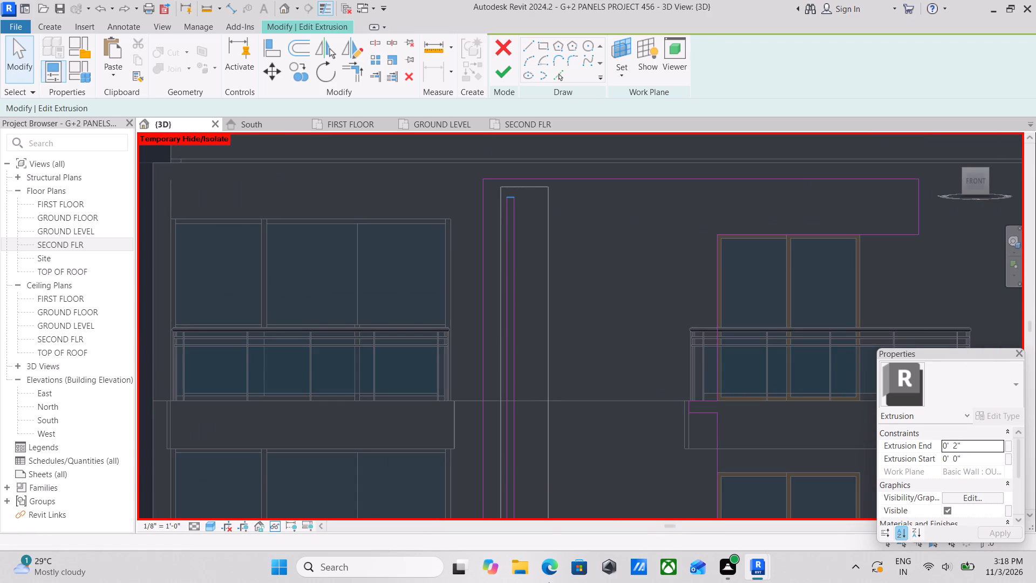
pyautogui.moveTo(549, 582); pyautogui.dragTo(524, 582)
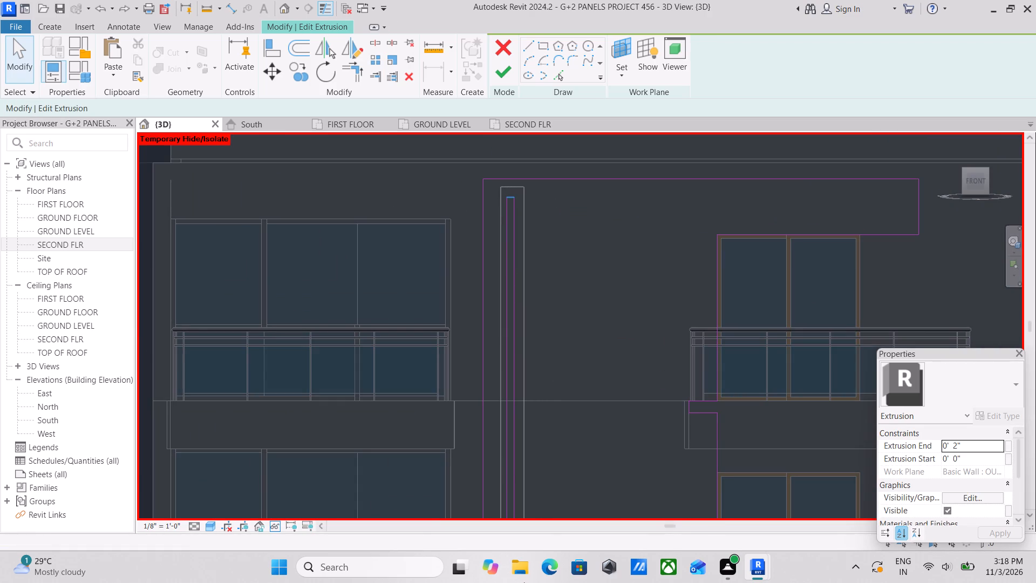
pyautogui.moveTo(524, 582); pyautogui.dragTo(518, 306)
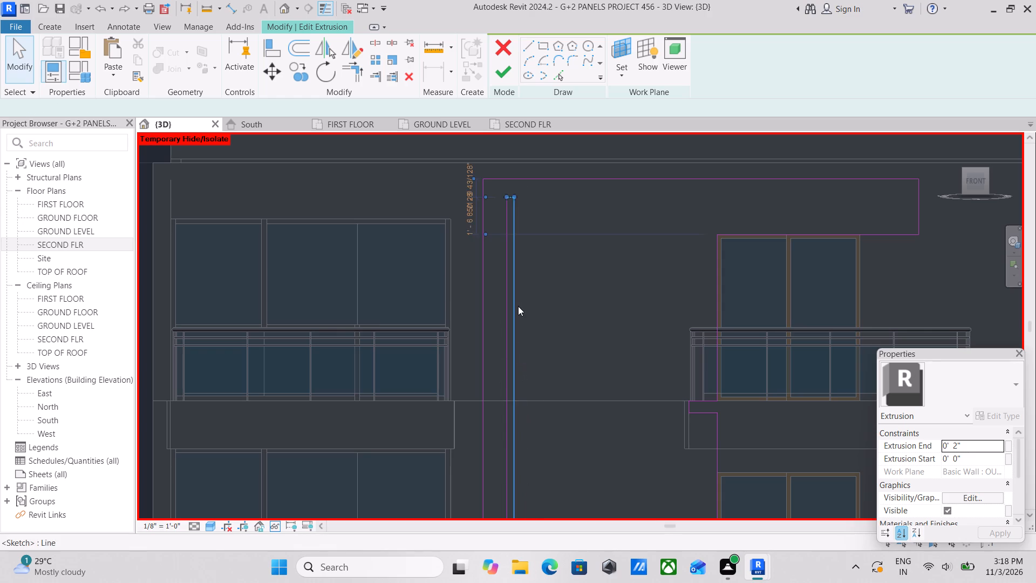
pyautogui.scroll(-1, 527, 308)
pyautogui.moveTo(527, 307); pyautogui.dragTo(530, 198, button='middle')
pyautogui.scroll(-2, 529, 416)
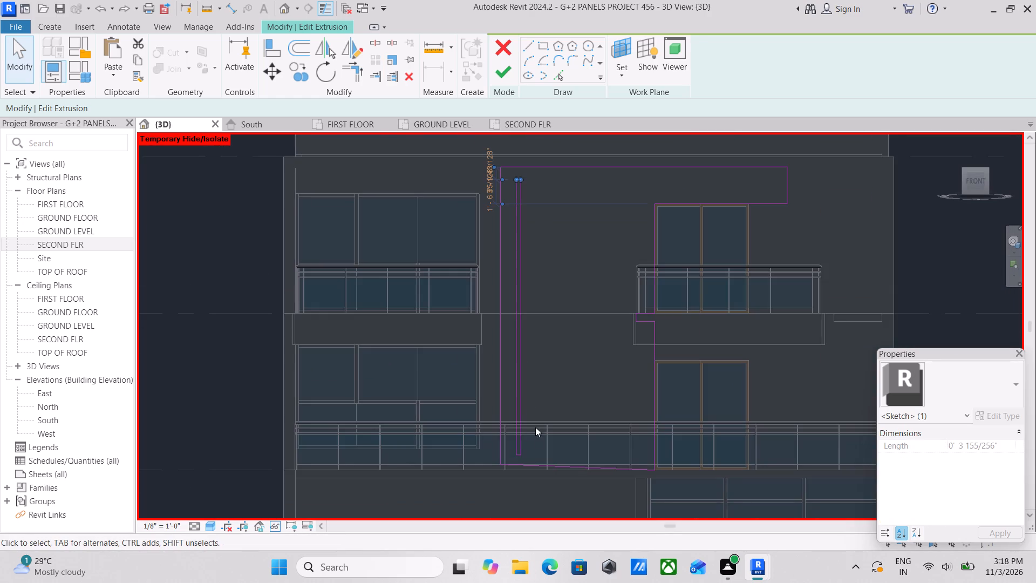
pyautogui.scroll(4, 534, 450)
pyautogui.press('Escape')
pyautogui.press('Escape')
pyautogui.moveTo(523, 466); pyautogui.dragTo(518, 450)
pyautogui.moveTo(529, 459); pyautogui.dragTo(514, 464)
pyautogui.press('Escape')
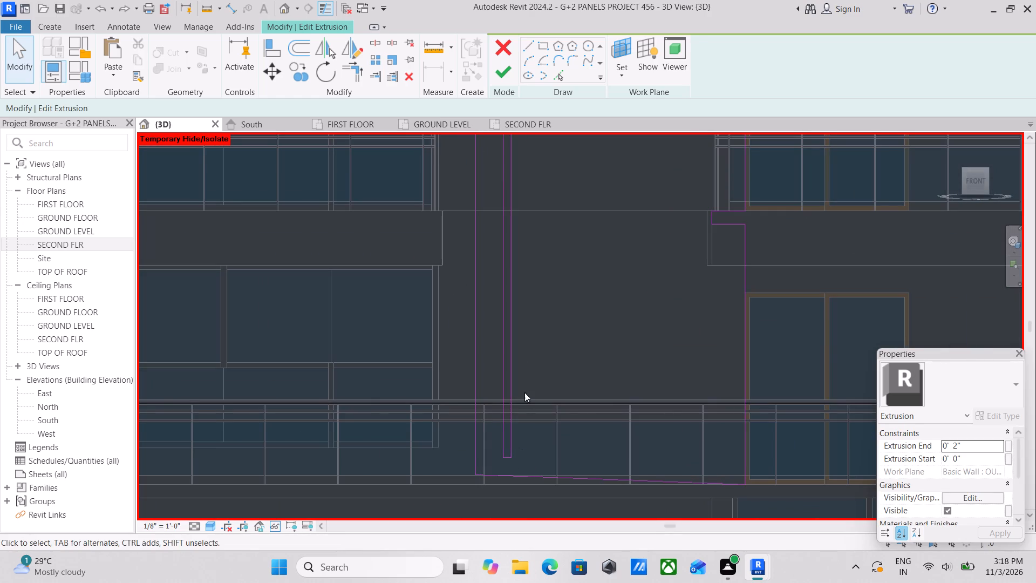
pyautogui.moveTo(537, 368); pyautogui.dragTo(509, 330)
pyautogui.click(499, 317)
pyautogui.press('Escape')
# Copy the narrow slot rectangle four times across the inverted-L panel toward the balcony doors, spaced about 4" apart.
pyautogui.moveTo(538, 342); pyautogui.dragTo(496, 294)
pyautogui.scroll(3, 519, 410)
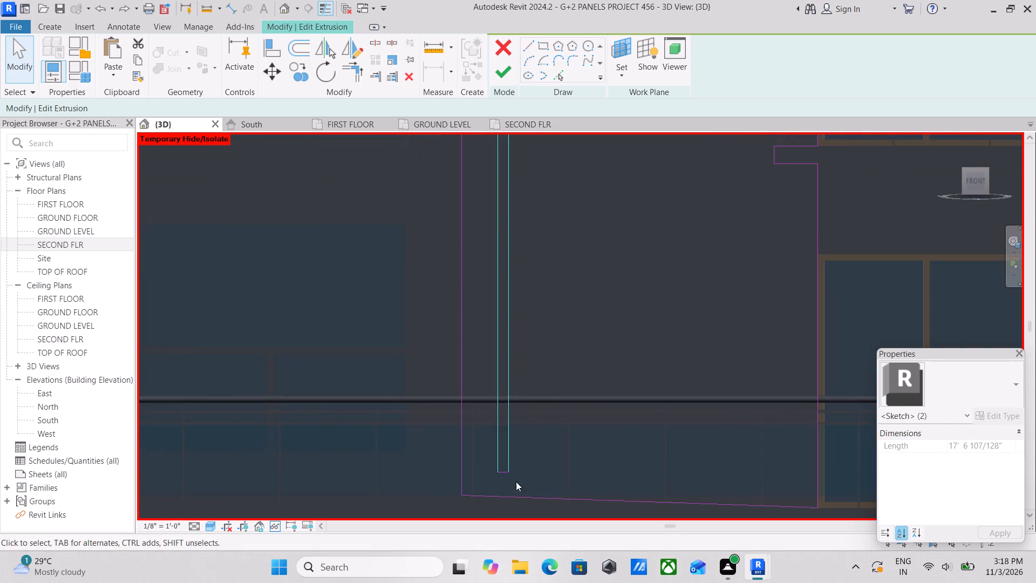
pyautogui.scroll(2, 516, 482)
pyautogui.moveTo(512, 403); pyautogui.dragTo(502, 245, button='middle')
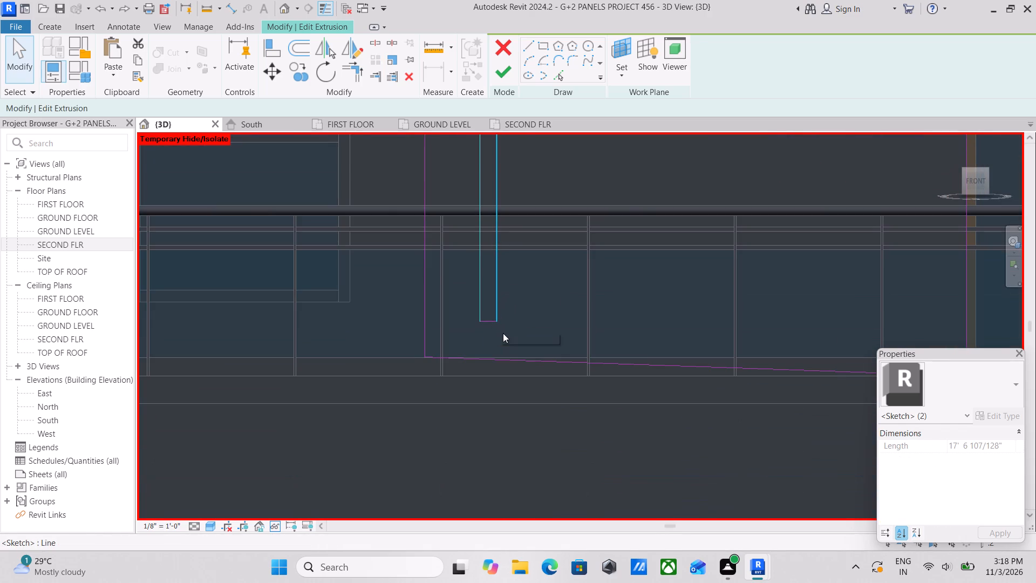
pyautogui.keyDown('ctrl'); pyautogui.moveTo(461, 297); pyautogui.dragTo(469, 311); pyautogui.keyUp('ctrl')
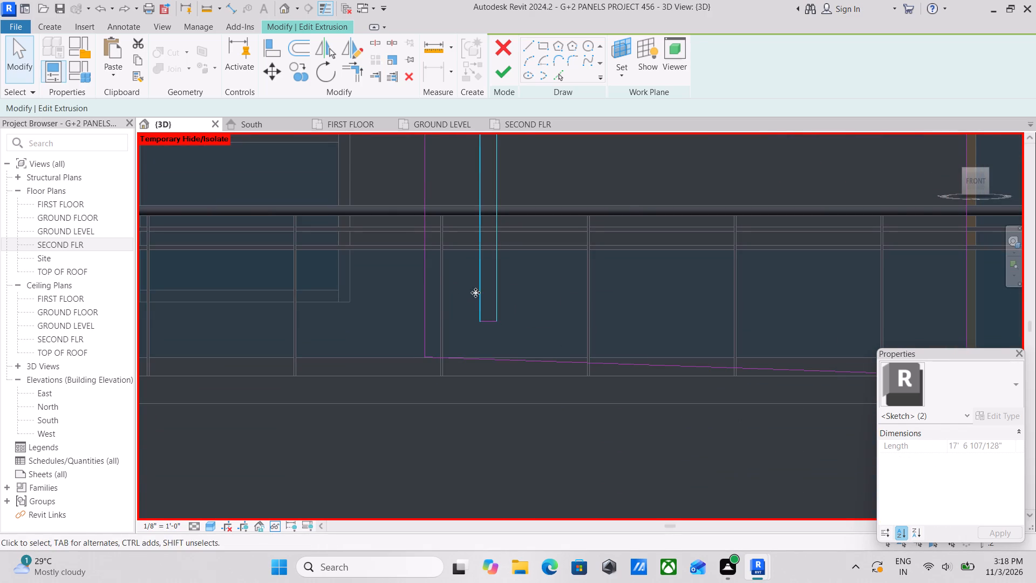
pyautogui.scroll(-5, 478, 263)
pyautogui.keyDown('shift'); pyautogui.moveTo(497, 209); pyautogui.dragTo(523, 296, button='middle'); pyautogui.keyUp('shift')
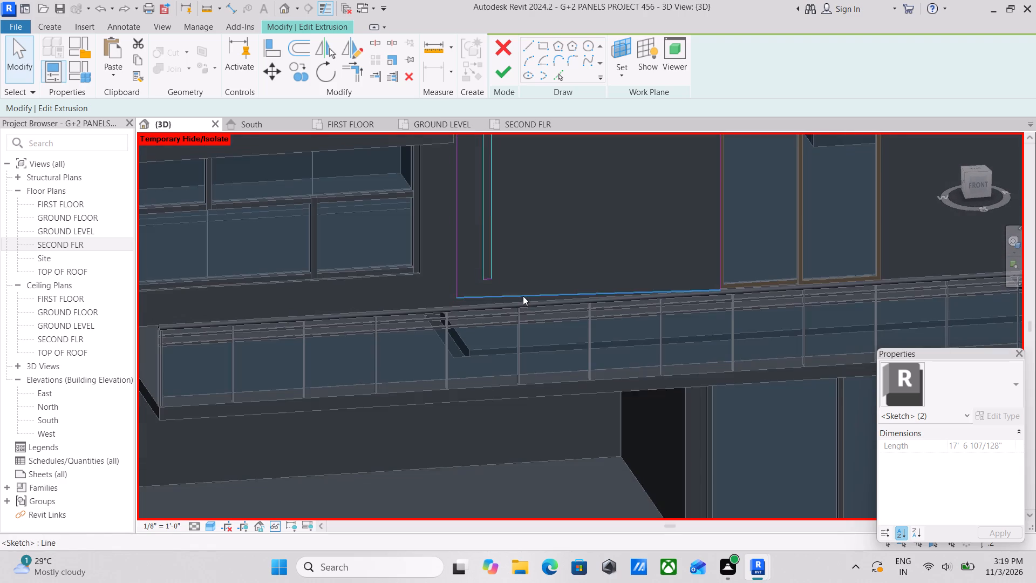
pyautogui.scroll(7, 523, 270)
pyautogui.moveTo(511, 293); pyautogui.dragTo(475, 275)
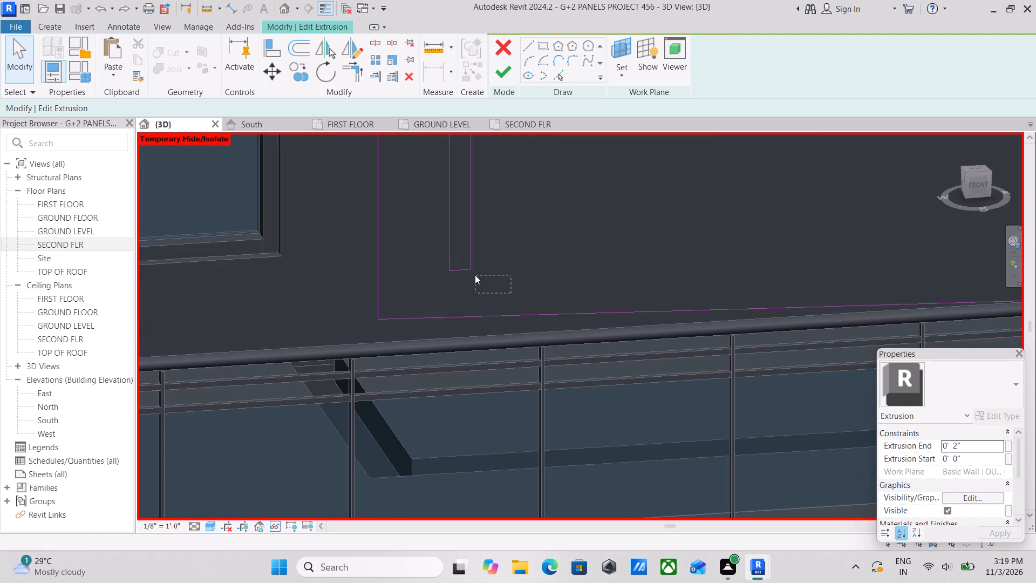
pyautogui.moveTo(475, 275); pyautogui.dragTo(427, 235)
pyautogui.scroll(-6, 475, 214)
pyautogui.moveTo(519, 204); pyautogui.dragTo(477, 582, button='middle')
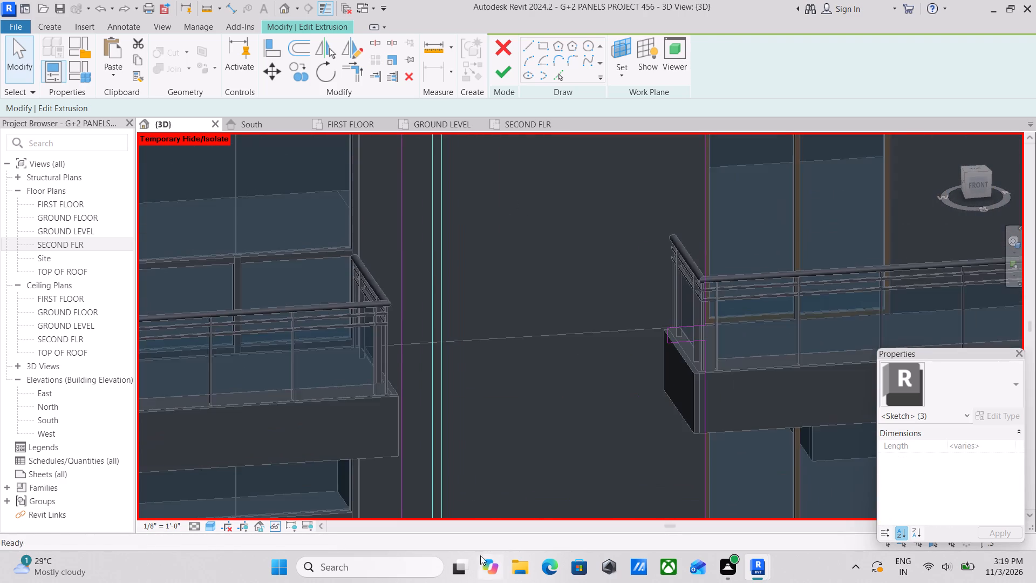
pyautogui.scroll(-3, 485, 330)
pyautogui.moveTo(479, 333); pyautogui.dragTo(469, 485, button='middle')
pyautogui.scroll(10, 435, 293)
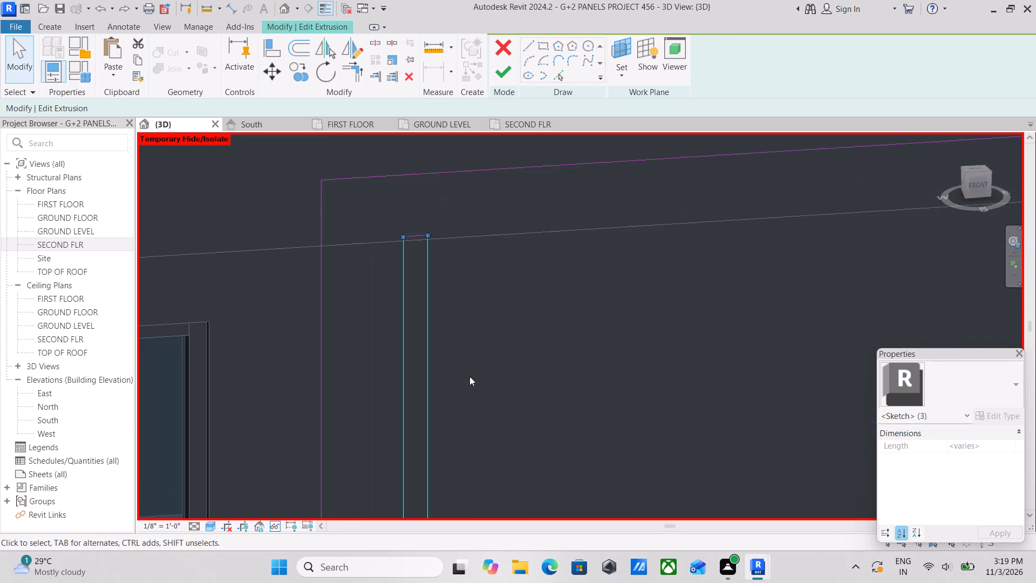
pyautogui.keyDown('ctrl'); pyautogui.scroll(1, 425, 240); pyautogui.keyUp('ctrl')
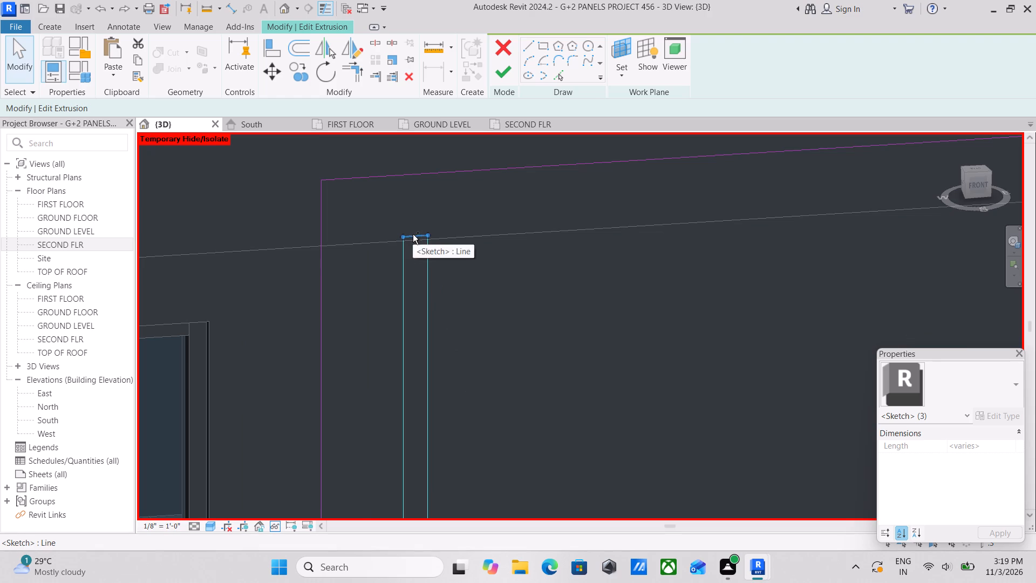
pyautogui.keyDown('ctrl'); pyautogui.click(413, 234); pyautogui.keyUp('ctrl')
pyautogui.scroll(-6, 458, 227)
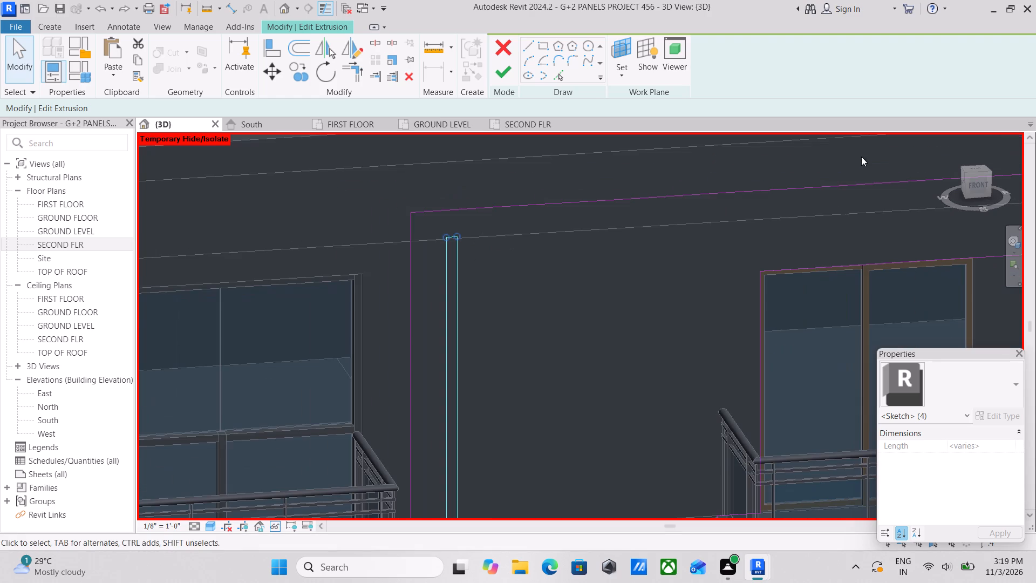
pyautogui.click(977, 181)
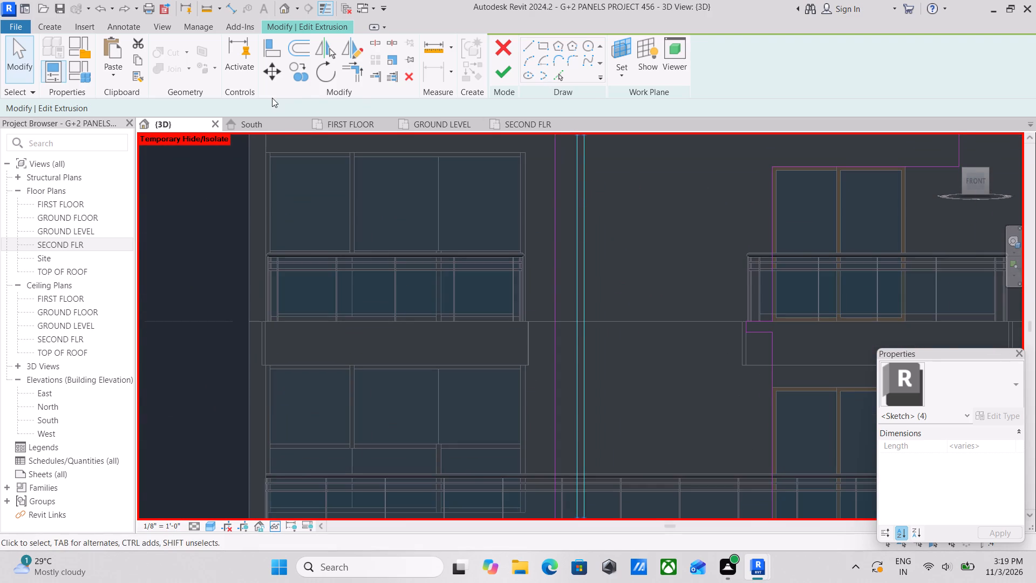
pyautogui.click(304, 70)
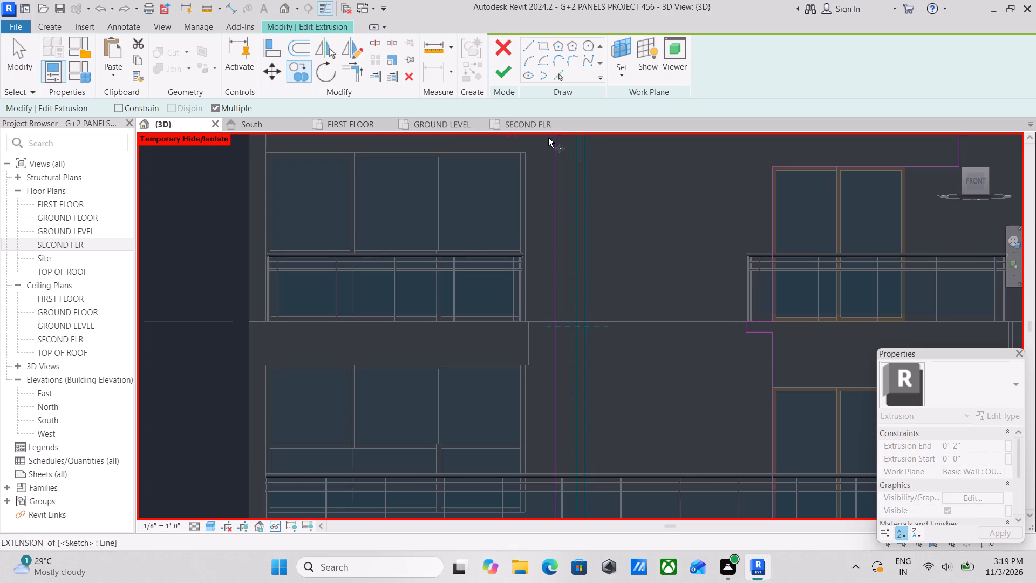
pyautogui.moveTo(628, 165); pyautogui.dragTo(530, 300, button='middle')
pyautogui.scroll(6, 478, 268)
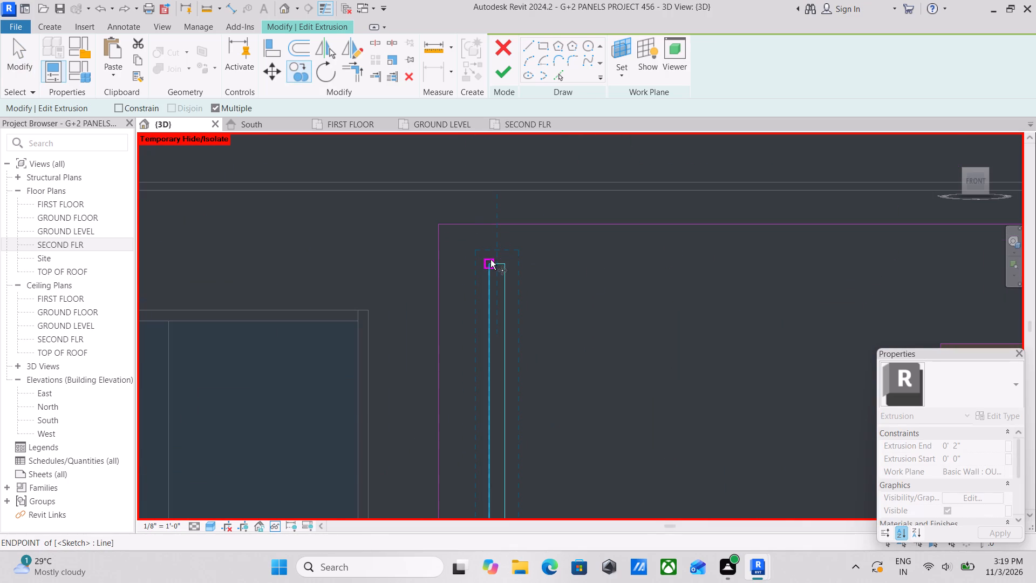
pyautogui.scroll(7, 490, 260)
pyautogui.click(501, 266)
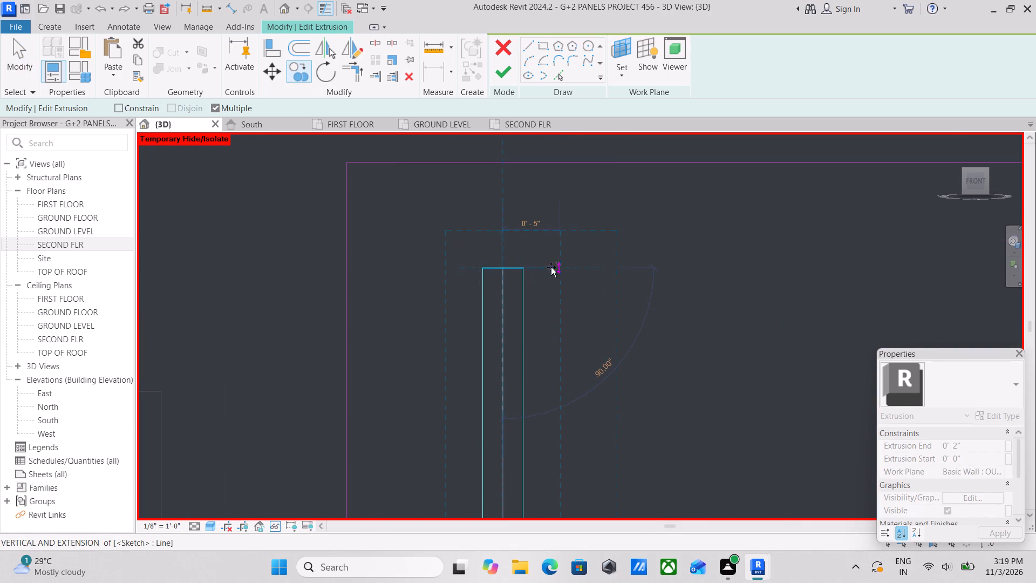
pyautogui.moveTo(548, 267); pyautogui.dragTo(421, 218, button='middle')
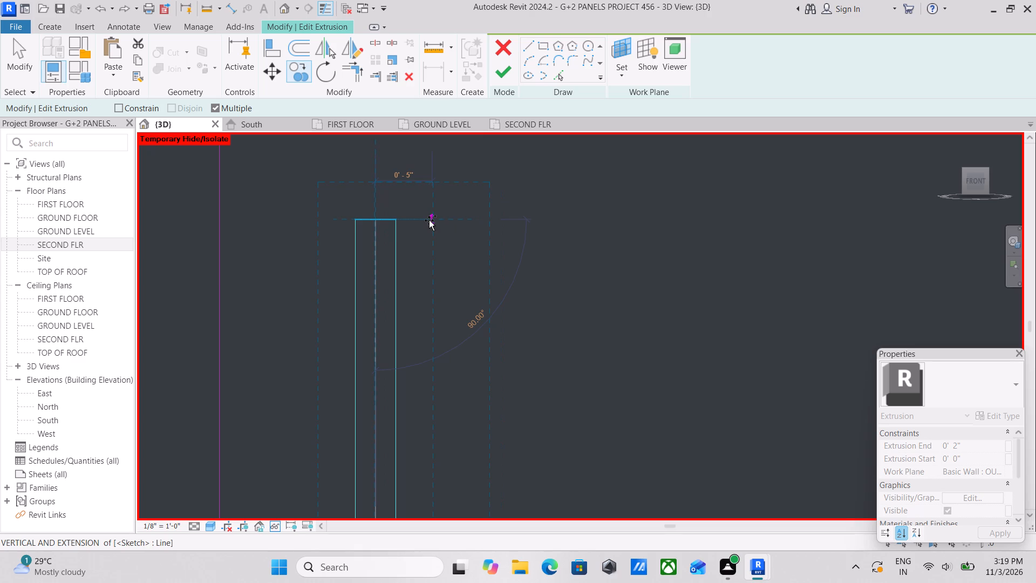
pyautogui.click(421, 221)
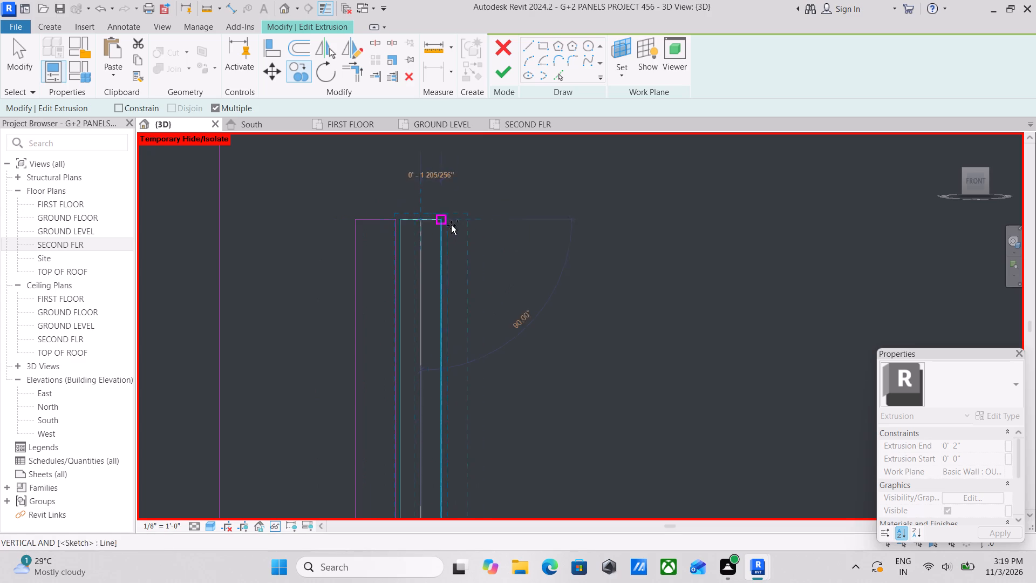
pyautogui.moveTo(459, 227); pyautogui.dragTo(390, 221, button='middle')
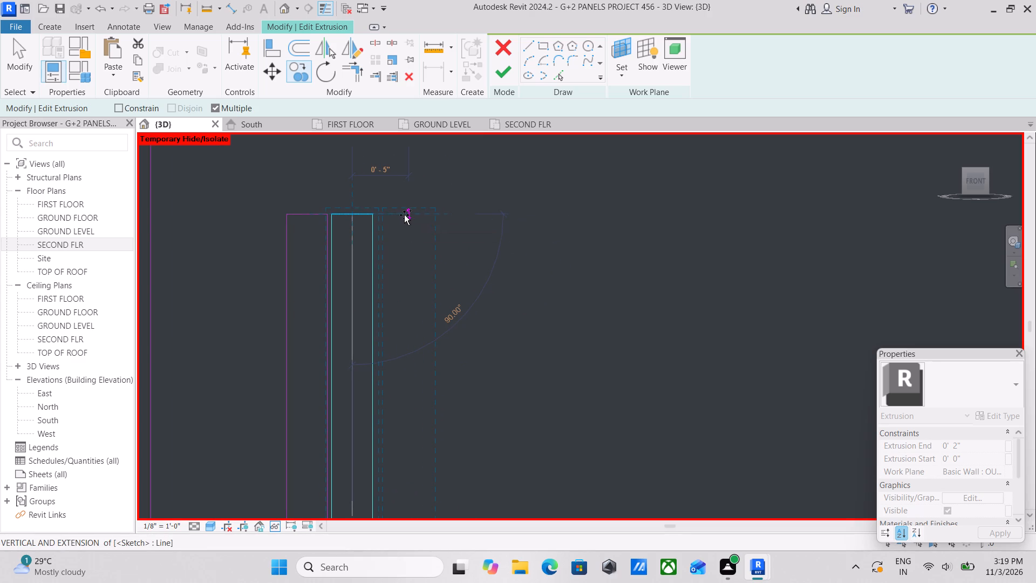
pyautogui.click(401, 214)
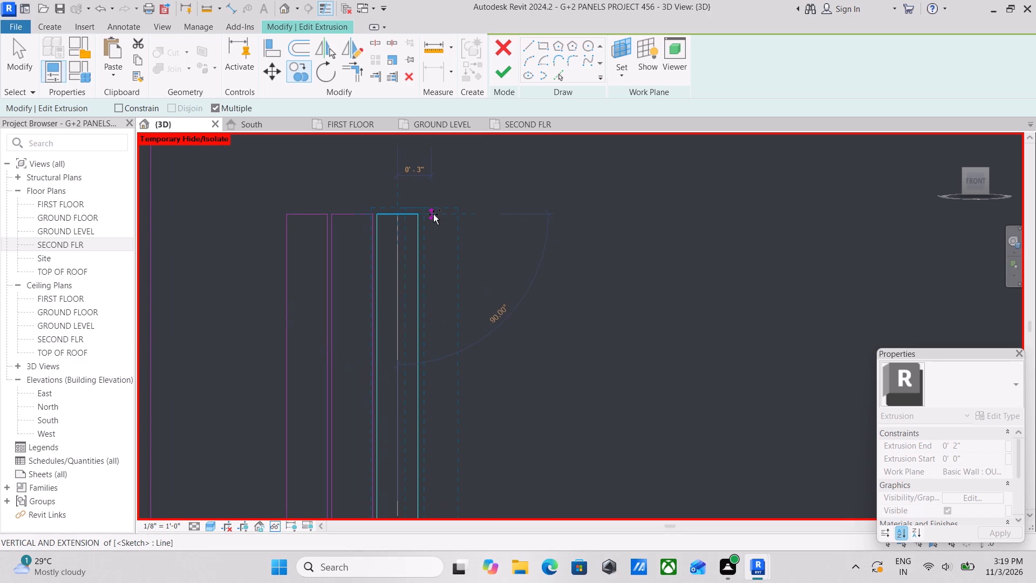
pyautogui.click(438, 214)
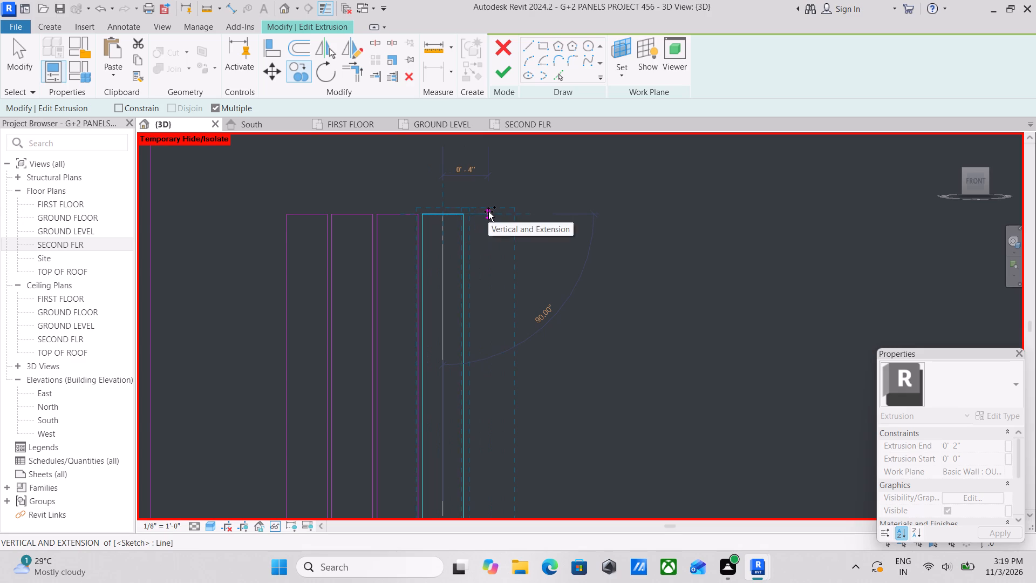
pyautogui.click(488, 212)
# Add four more copies of the slot rectangle at the same spacing of about 4", continuing the row toward the balcony doors.
pyautogui.moveTo(488, 211); pyautogui.dragTo(347, 187, button='middle')
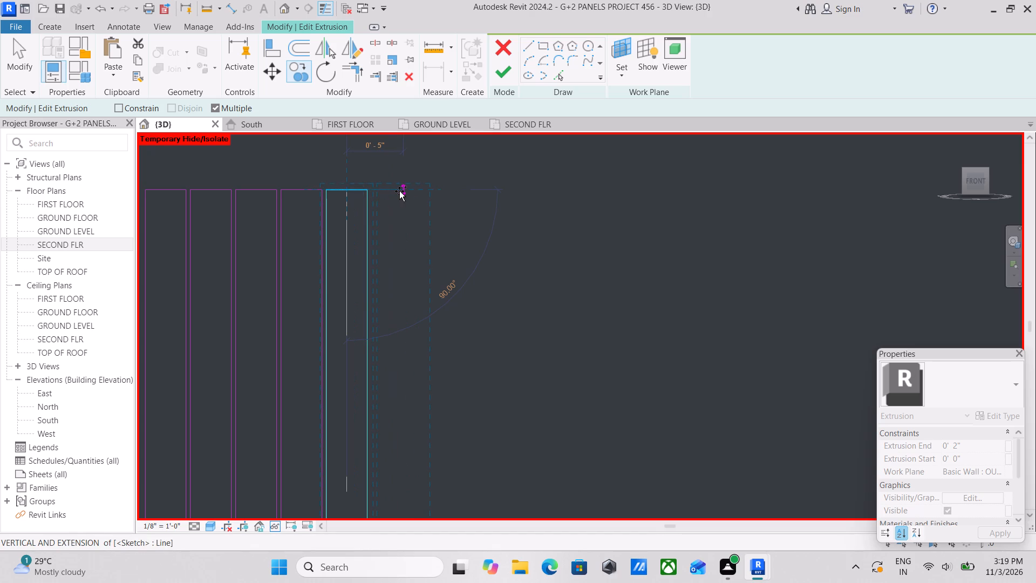
pyautogui.scroll(5, 399, 191)
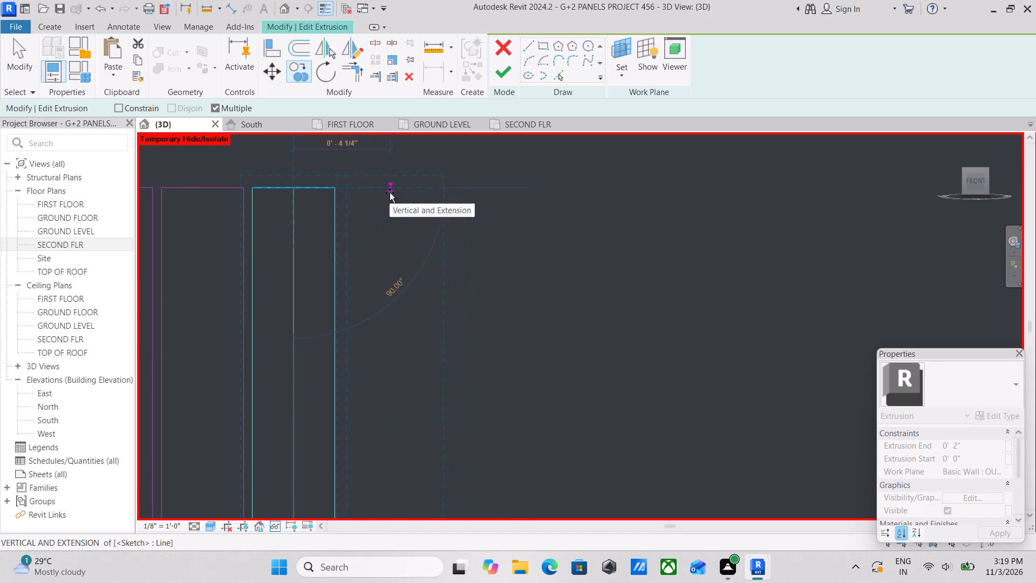
pyautogui.click(387, 193)
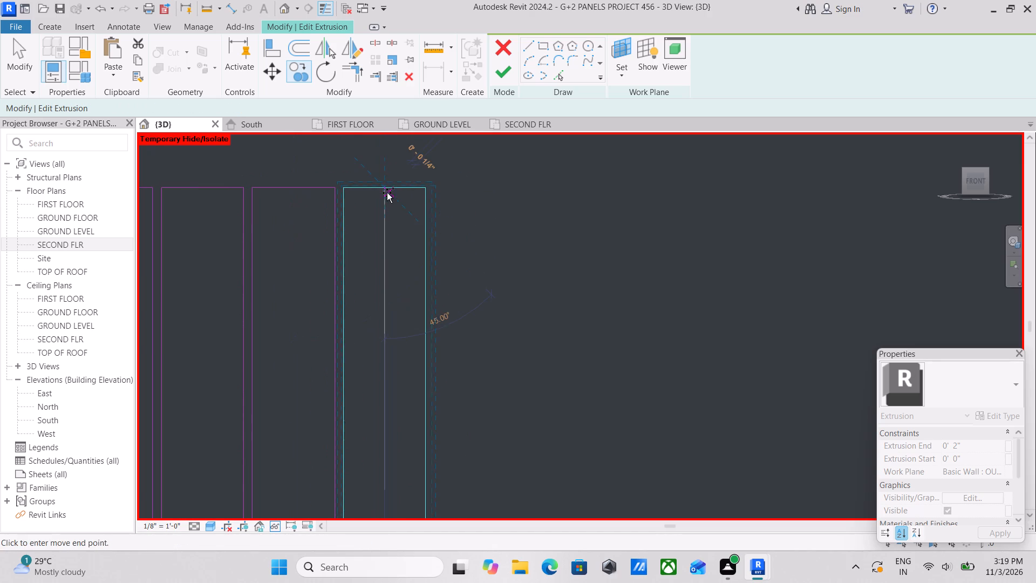
pyautogui.scroll(-1, 409, 193)
pyautogui.moveTo(405, 193); pyautogui.dragTo(327, 202, button='middle')
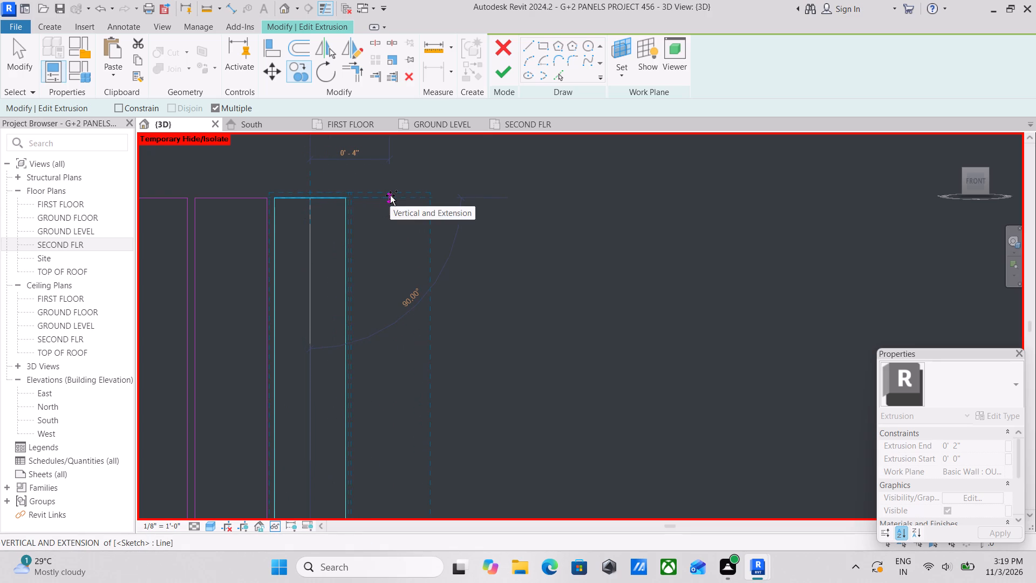
pyautogui.click(390, 195)
pyautogui.scroll(-2, 390, 195)
pyautogui.moveTo(390, 195); pyautogui.dragTo(329, 191, button='middle')
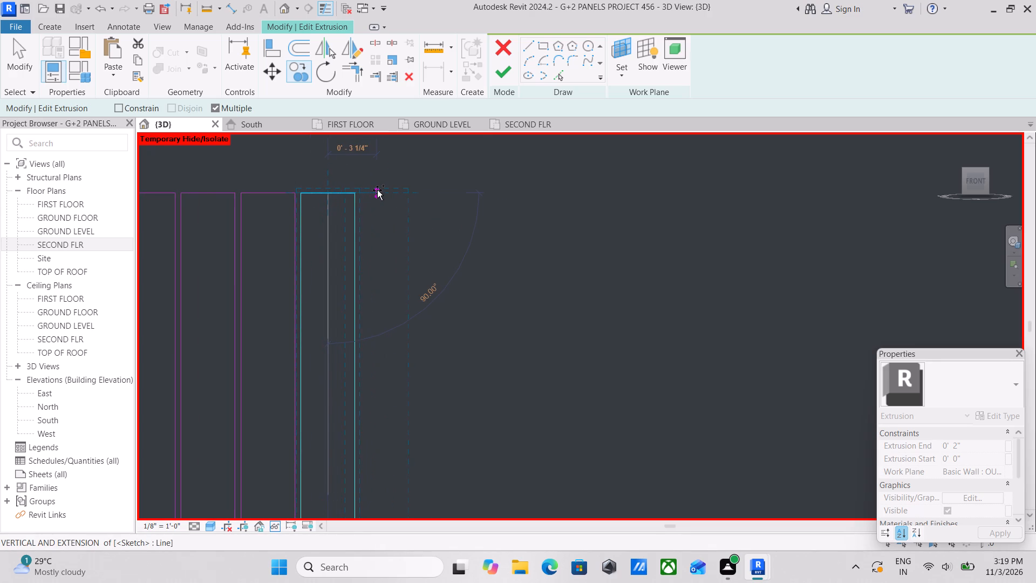
pyautogui.click(387, 189)
pyautogui.scroll(-1, 402, 185)
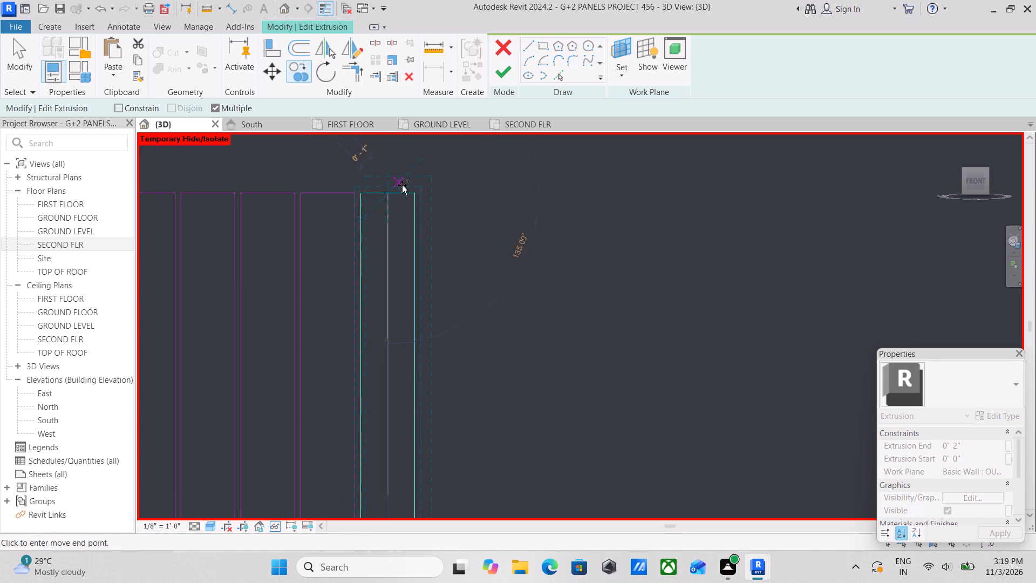
pyautogui.scroll(-1, 402, 185)
pyautogui.moveTo(402, 185); pyautogui.dragTo(285, 192, button='middle')
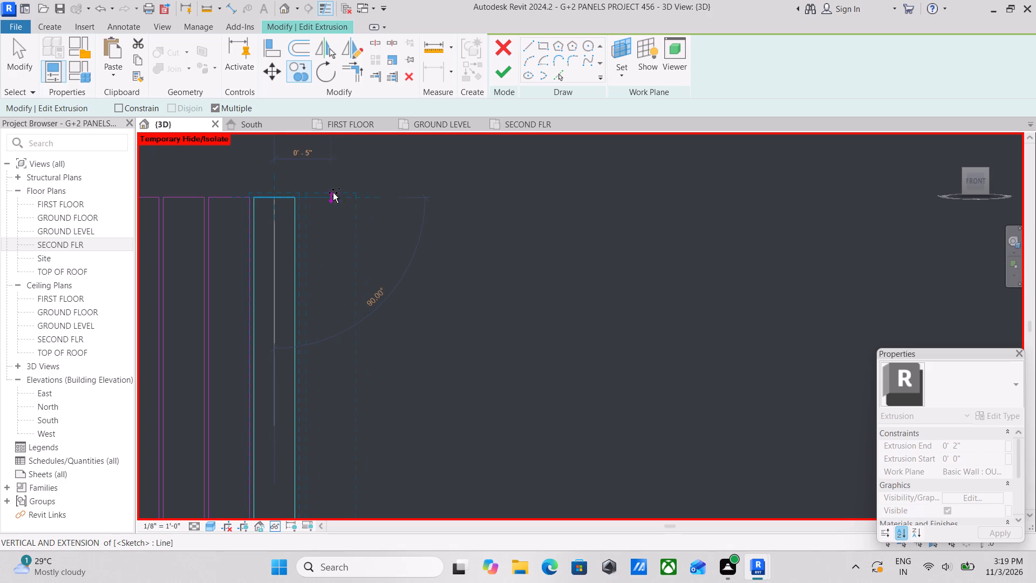
pyautogui.click(321, 193)
pyautogui.scroll(-3, 390, 205)
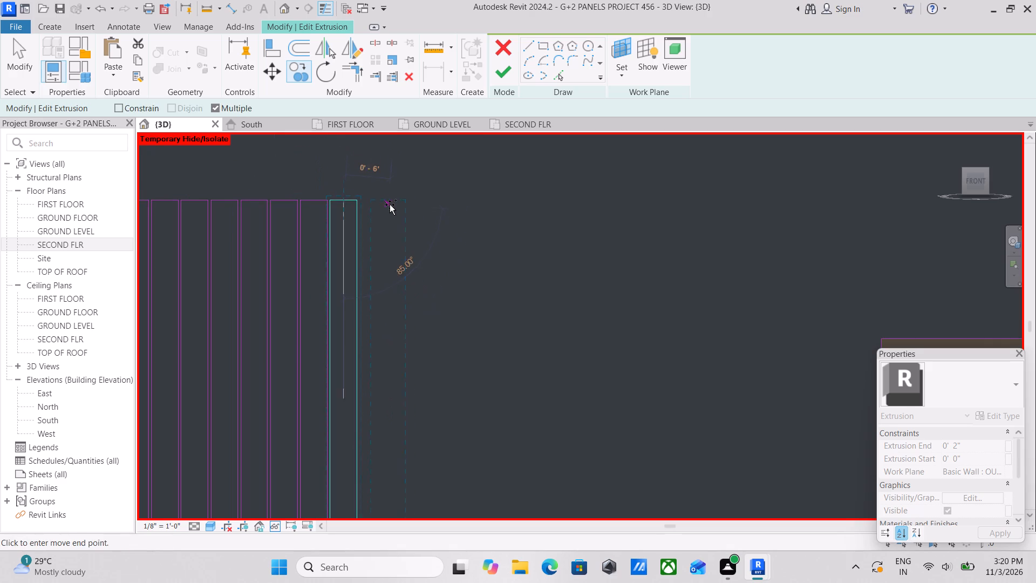
pyautogui.press('Escape')
pyautogui.scroll(-4, 420, 192)
pyautogui.press('Escape')
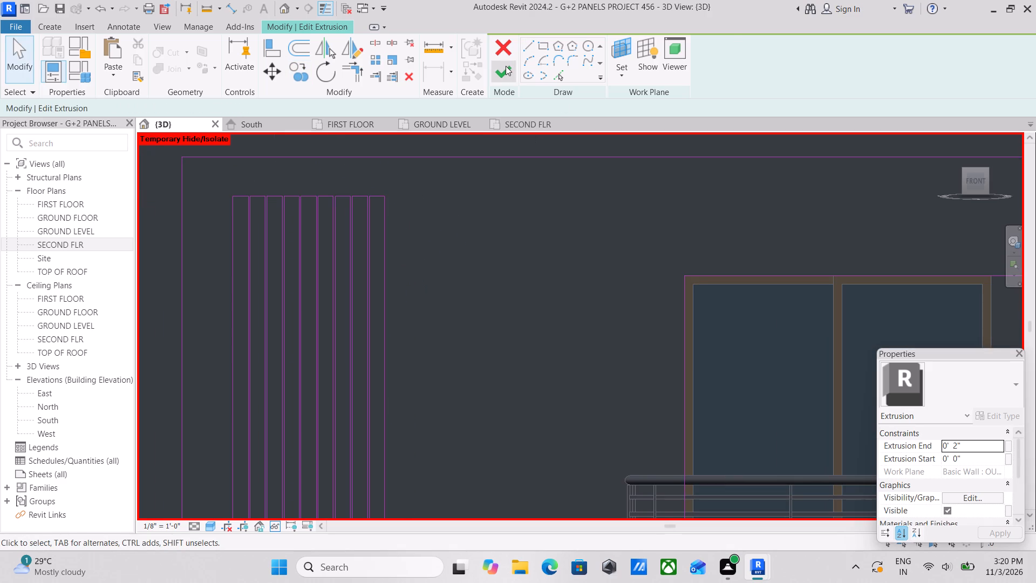
# Finish the extrusion sketch and complete the in-place edit of the slotted inverted-L wall panel.
pyautogui.click(506, 66)
pyautogui.scroll(-7, 471, 234)
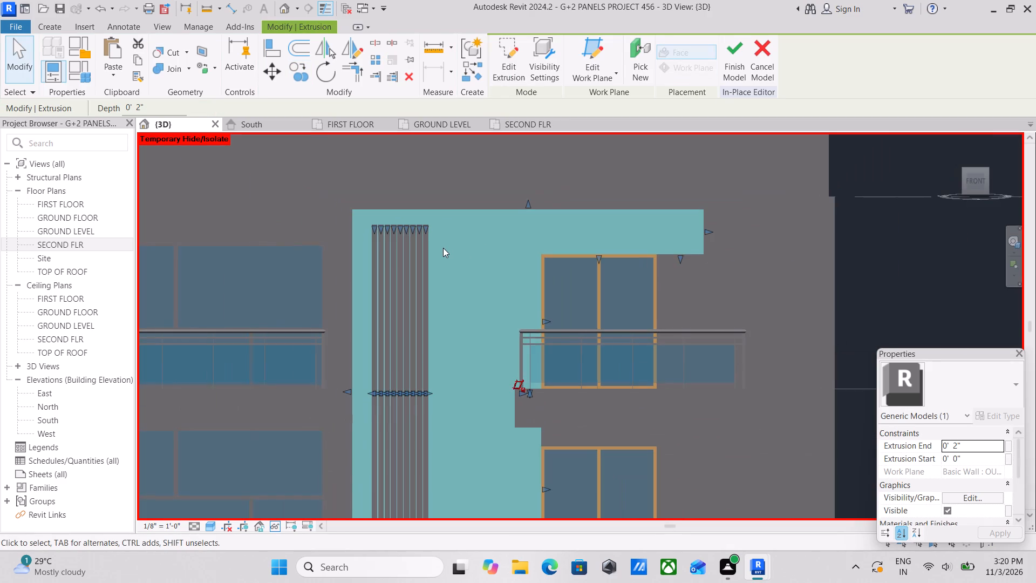
pyautogui.press('Escape')
pyautogui.scroll(-3, 442, 248)
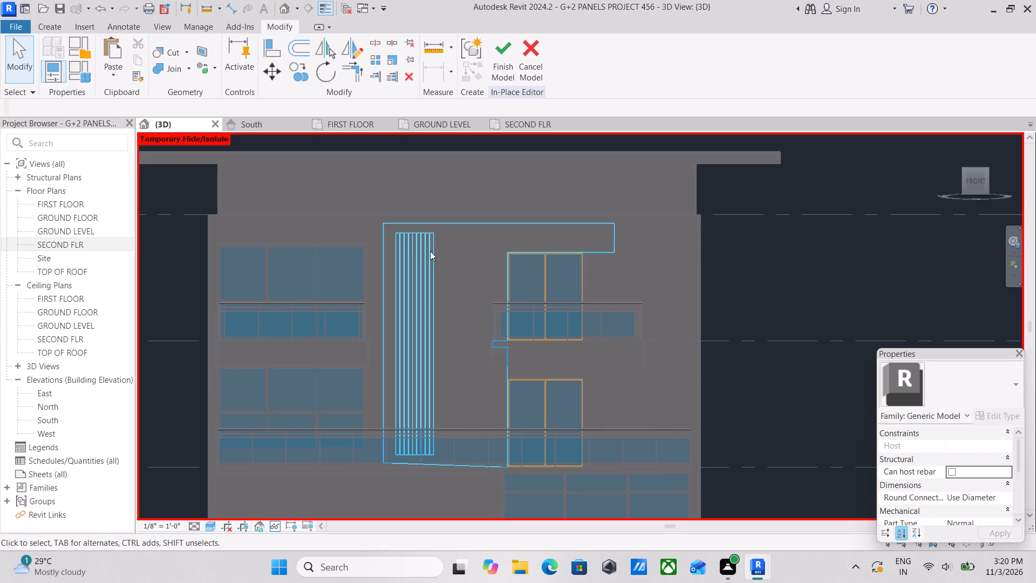
pyautogui.keyDown('shift'); pyautogui.moveTo(431, 252); pyautogui.dragTo(493, 363, button='middle'); pyautogui.keyUp('shift')
pyautogui.keyDown('shift'); pyautogui.moveTo(455, 324); pyautogui.dragTo(326, 318, button='middle'); pyautogui.keyUp('shift')
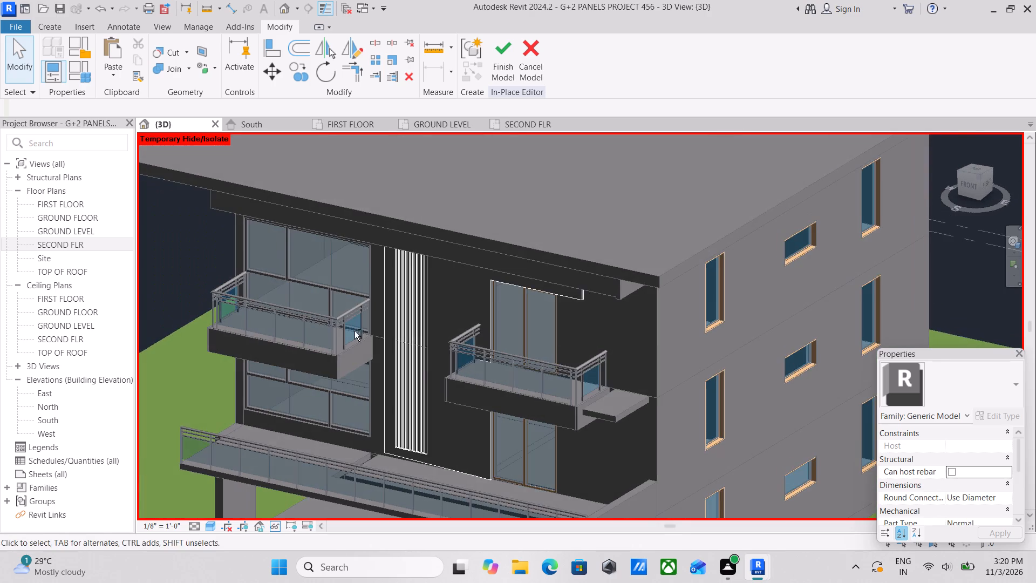
pyautogui.moveTo(425, 369); pyautogui.dragTo(575, 299, button='middle')
pyautogui.keyDown('shift'); pyautogui.moveTo(528, 289); pyautogui.dragTo(475, 301, button='middle'); pyautogui.keyUp('shift')
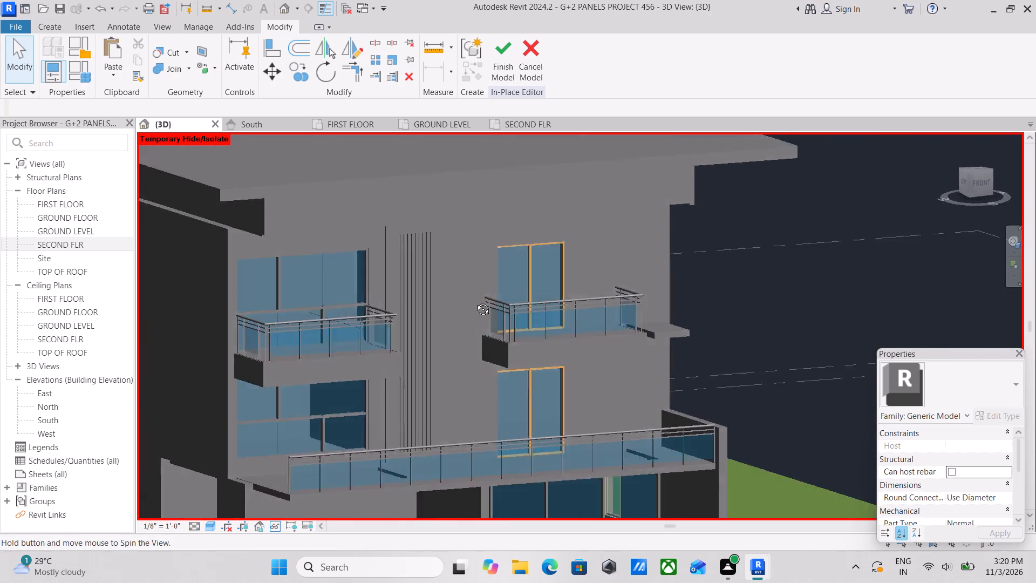
pyautogui.keyDown('shift'); pyautogui.moveTo(475, 301); pyautogui.dragTo(426, 314, button='middle'); pyautogui.keyUp('shift')
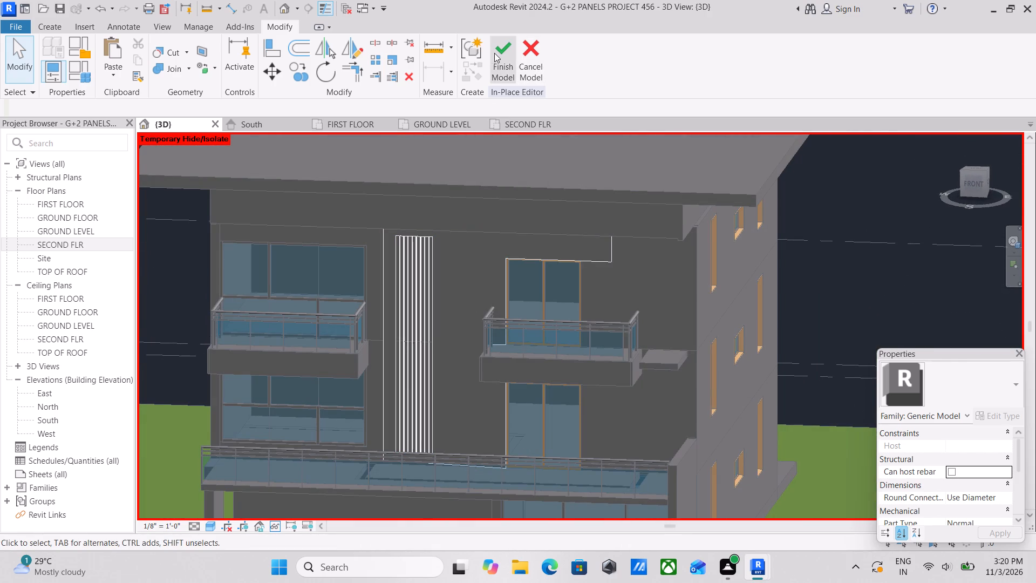
pyautogui.click(496, 48)
# Reset the temporary hide/isolate in the 3D view to bring back the hidden facade elements.
pyautogui.scroll(-1, 428, 361)
pyautogui.moveTo(431, 300); pyautogui.dragTo(466, 318, button='middle')
pyautogui.write('HR')
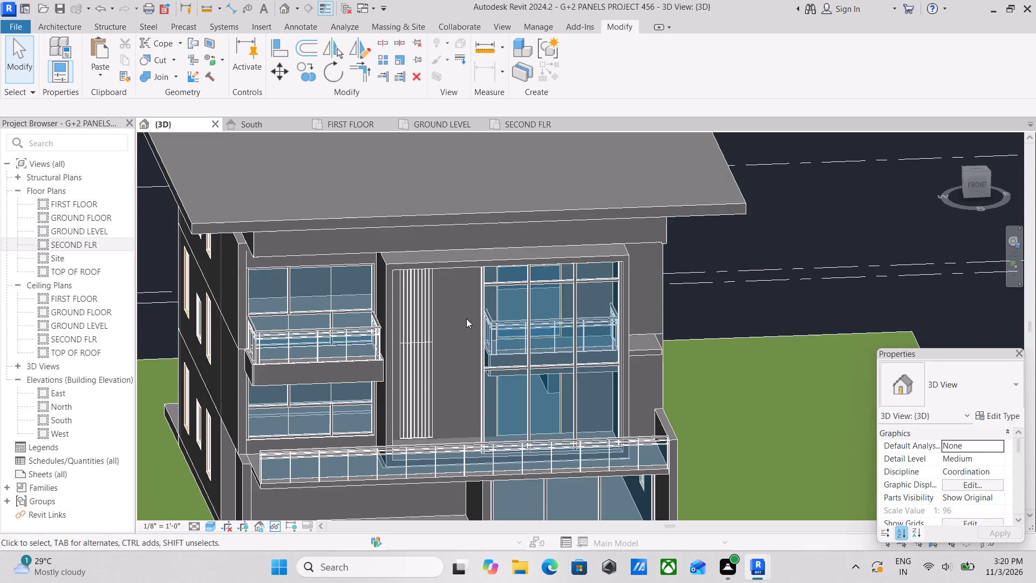
# Set the 3D view's visual style to Realistic.
pyautogui.scroll(-1, 466, 318)
pyautogui.moveTo(464, 317); pyautogui.dragTo(441, 252, button='middle')
pyautogui.keyDown('shift'); pyautogui.moveTo(444, 299); pyautogui.dragTo(431, 226, button='middle'); pyautogui.keyUp('shift')
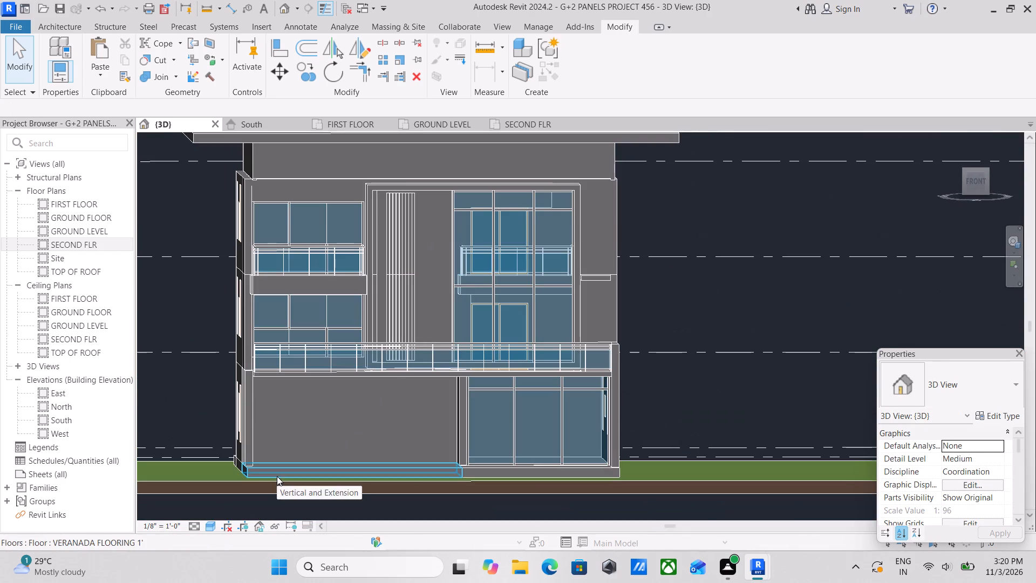
pyautogui.click(204, 528)
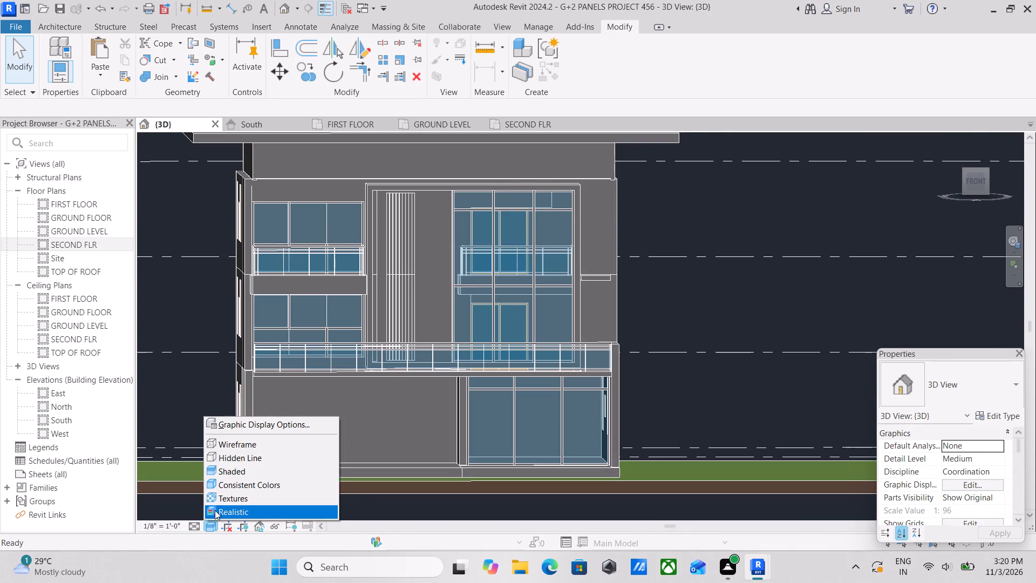
pyautogui.click(215, 509)
# Examine the slotted inverted-L panel and the surrounding front facade up close and from several angles.
pyautogui.scroll(3, 444, 219)
pyautogui.scroll(3, 437, 265)
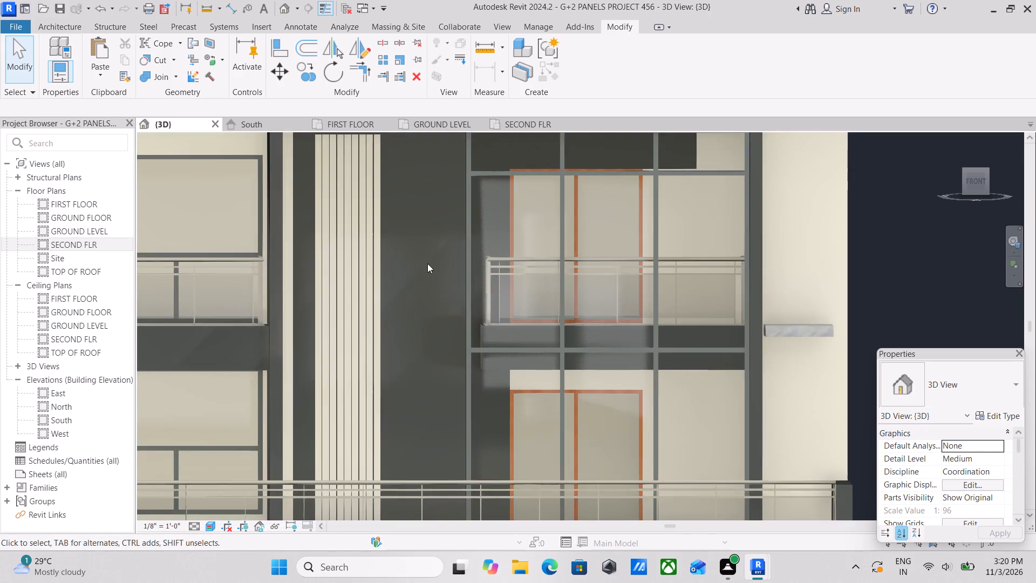
pyautogui.scroll(-2, 417, 253)
pyautogui.keyDown('shift'); pyautogui.moveTo(411, 250); pyautogui.dragTo(496, 343, button='middle'); pyautogui.keyUp('shift')
pyautogui.keyDown('shift'); pyautogui.moveTo(432, 309); pyautogui.dragTo(314, 310, button='middle'); pyautogui.keyUp('shift')
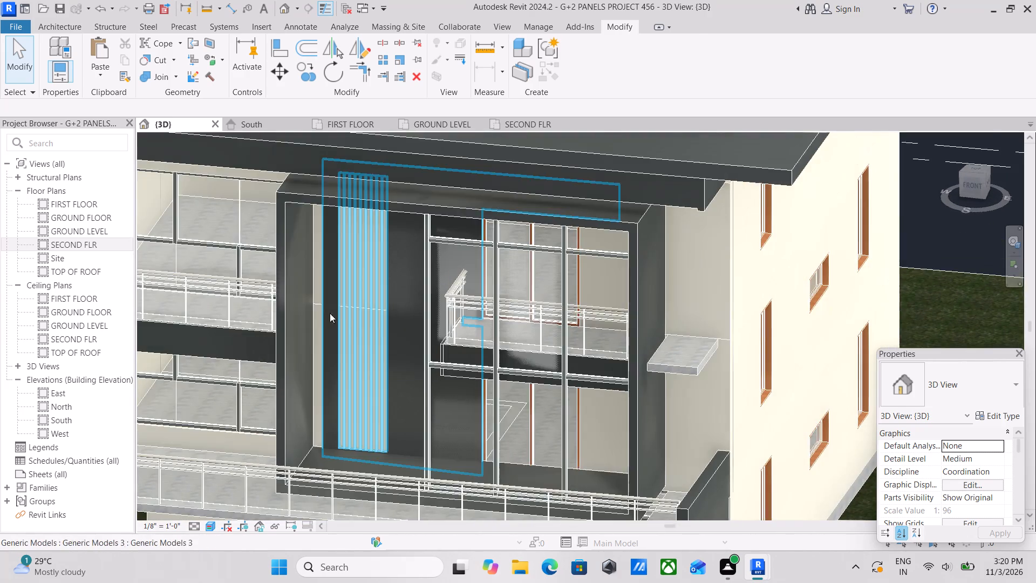
pyautogui.scroll(12, 370, 354)
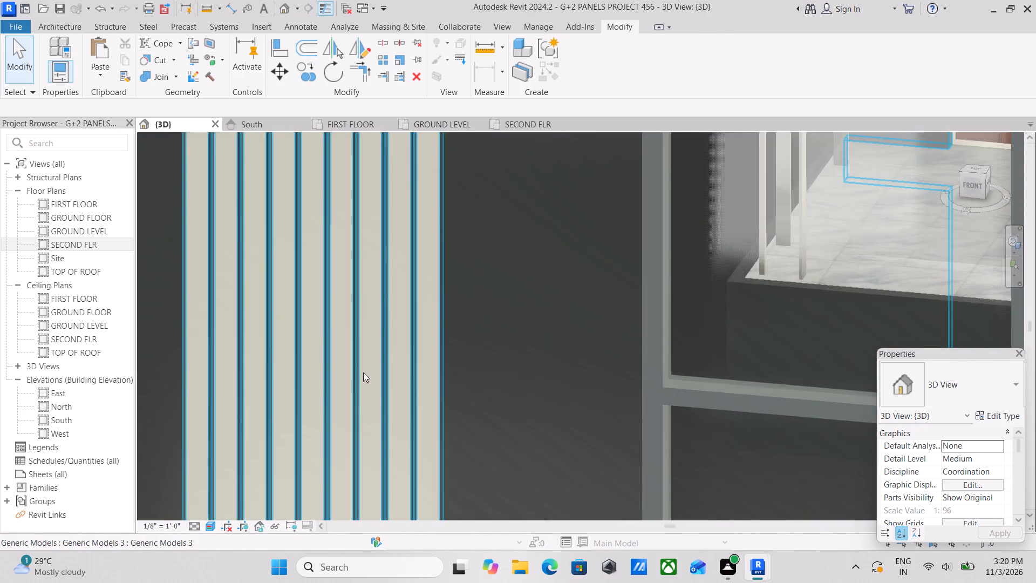
pyautogui.scroll(6, 363, 372)
pyautogui.scroll(-16, 361, 377)
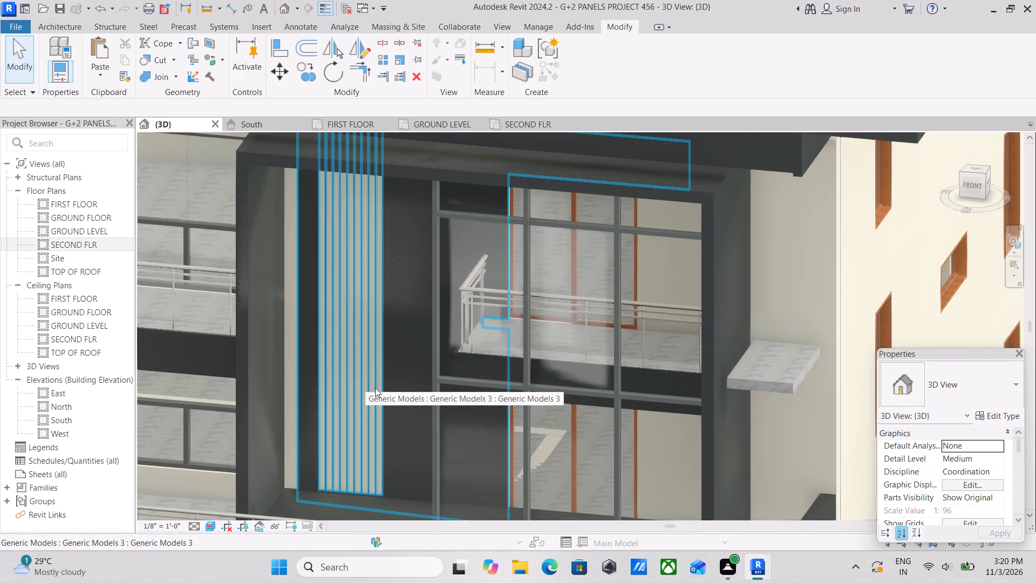
pyautogui.scroll(-4, 375, 388)
pyautogui.scroll(-3, 421, 391)
pyautogui.keyDown('shift'); pyautogui.moveTo(378, 390); pyautogui.dragTo(459, 357, button='middle'); pyautogui.keyUp('shift')
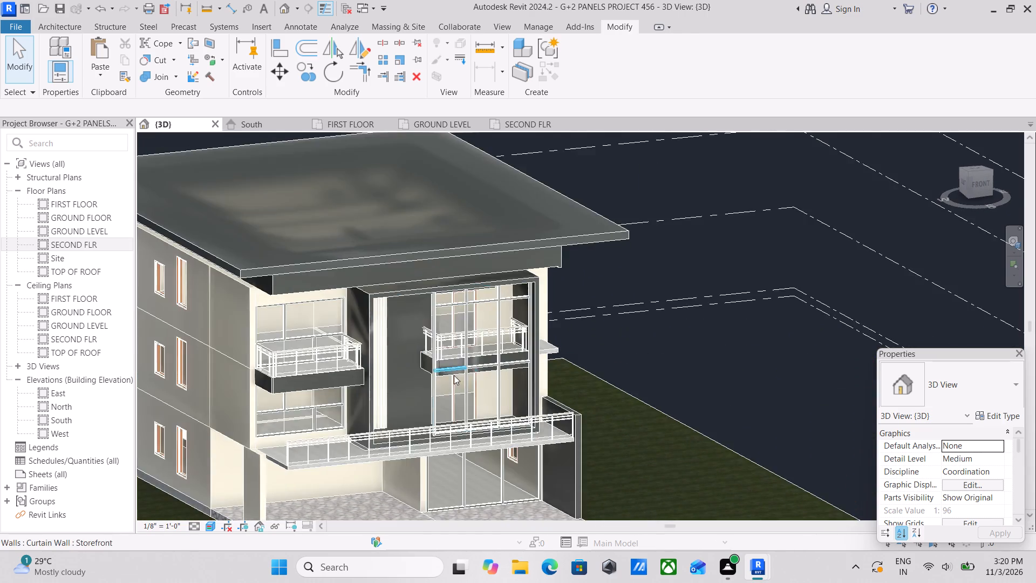
pyautogui.scroll(6, 433, 377)
pyautogui.scroll(6, 349, 347)
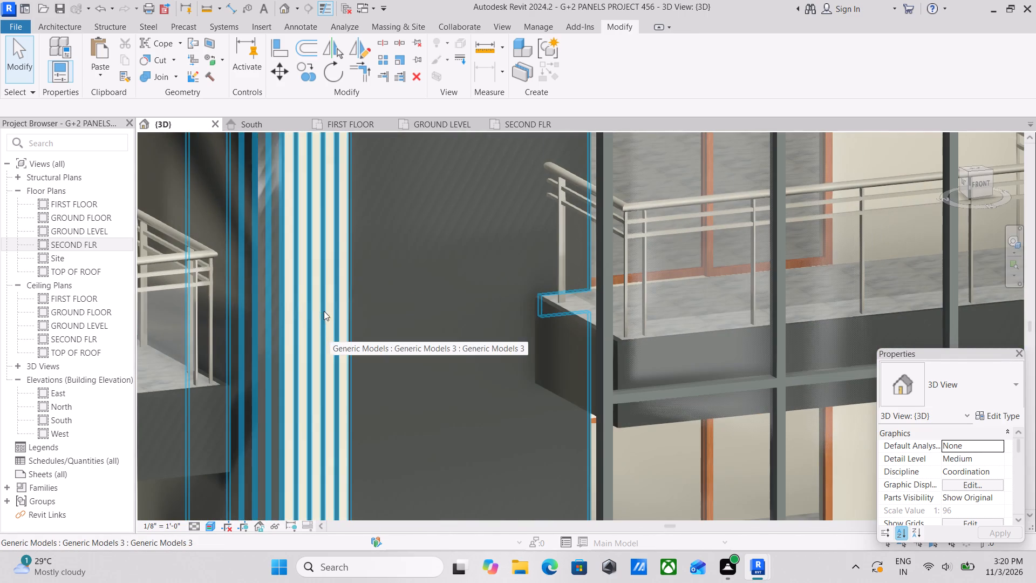
# Widen the second and fifth solid strips between the panel's slots, counting toward the balcony doors, by shifting both edges of each outward.
pyautogui.click(330, 306)
pyautogui.scroll(-3, 383, 311)
pyautogui.keyDown('shift'); pyautogui.moveTo(367, 313); pyautogui.dragTo(299, 340, button='middle'); pyautogui.keyUp('shift')
pyautogui.scroll(15, 295, 313)
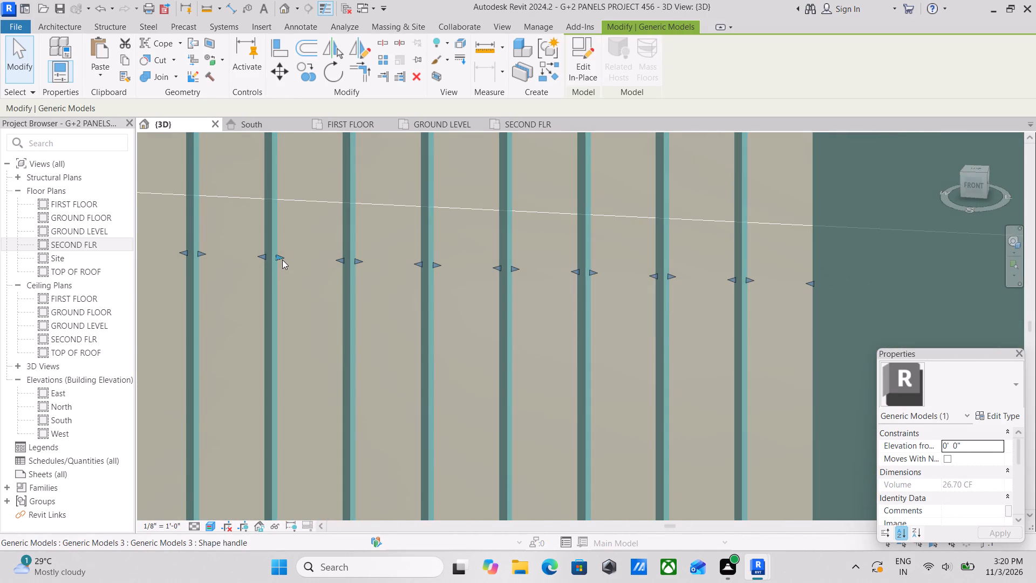
pyautogui.click(282, 257)
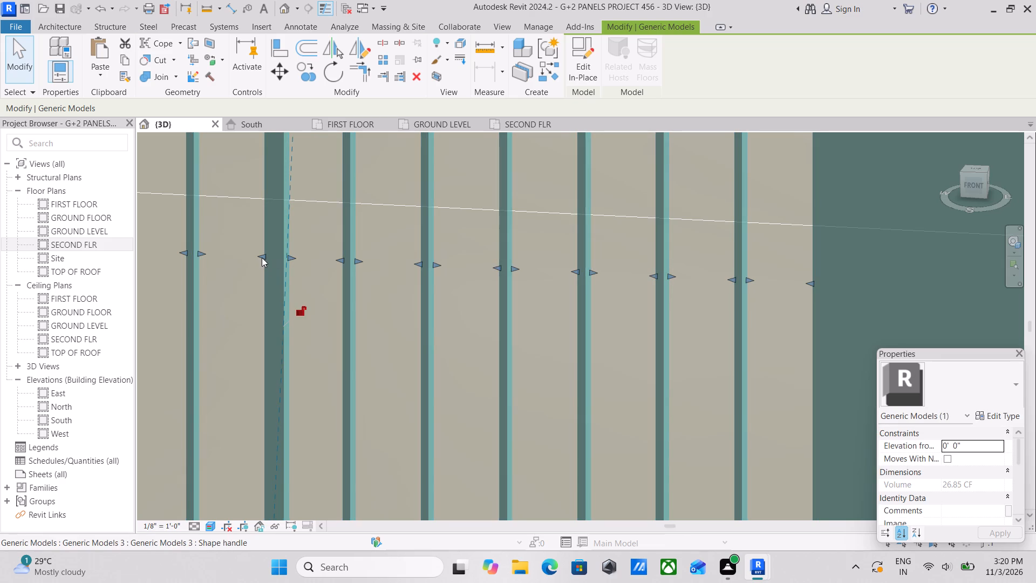
pyautogui.click(262, 257)
pyautogui.scroll(-4, 285, 260)
pyautogui.scroll(-4, 353, 301)
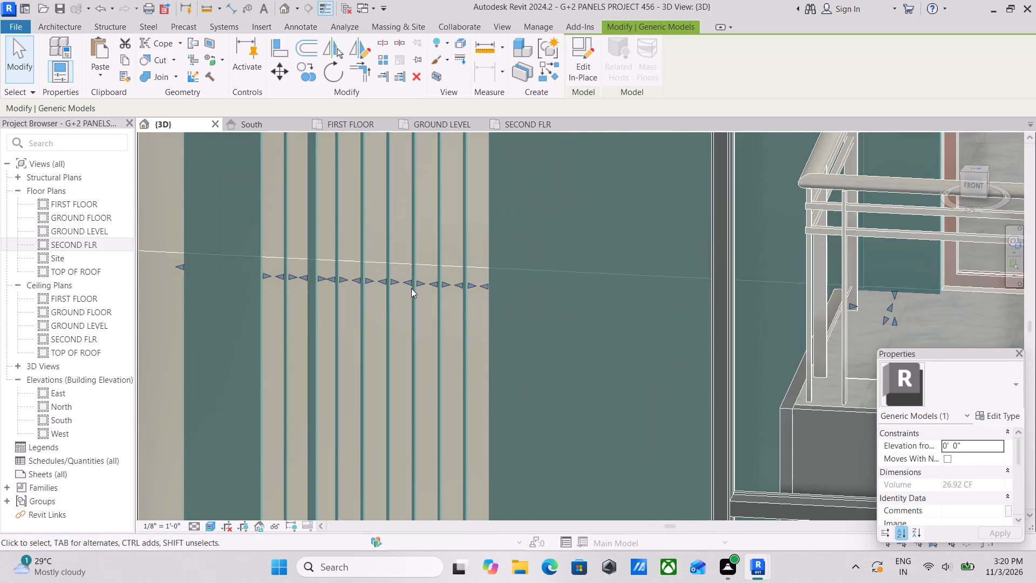
pyautogui.scroll(3, 403, 283)
pyautogui.click(387, 280)
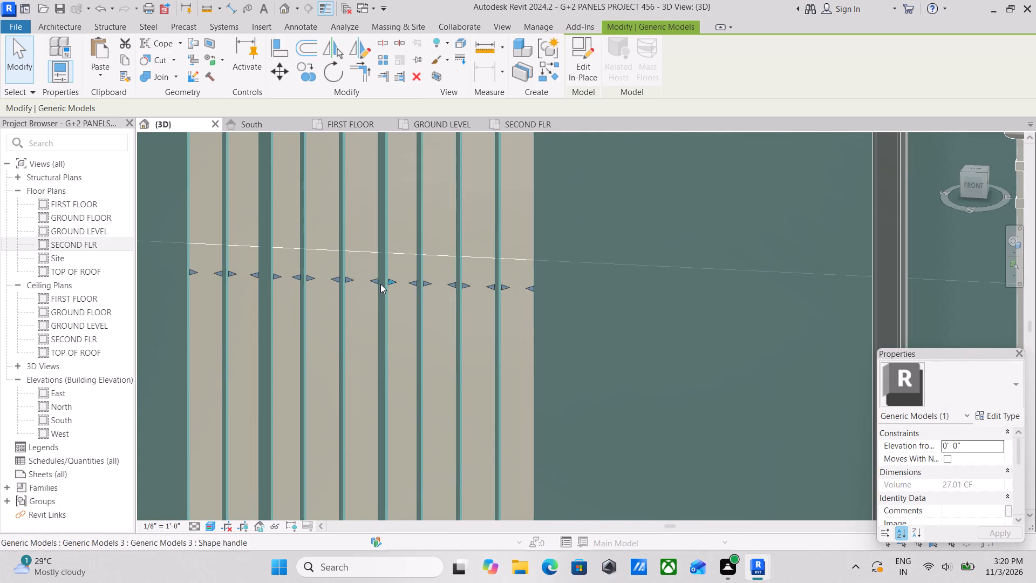
pyautogui.click(377, 281)
# Widen the sixth solid strip between the panel's slots by moving both of its edges outward.
pyautogui.scroll(-4, 397, 290)
pyautogui.scroll(-3, 462, 327)
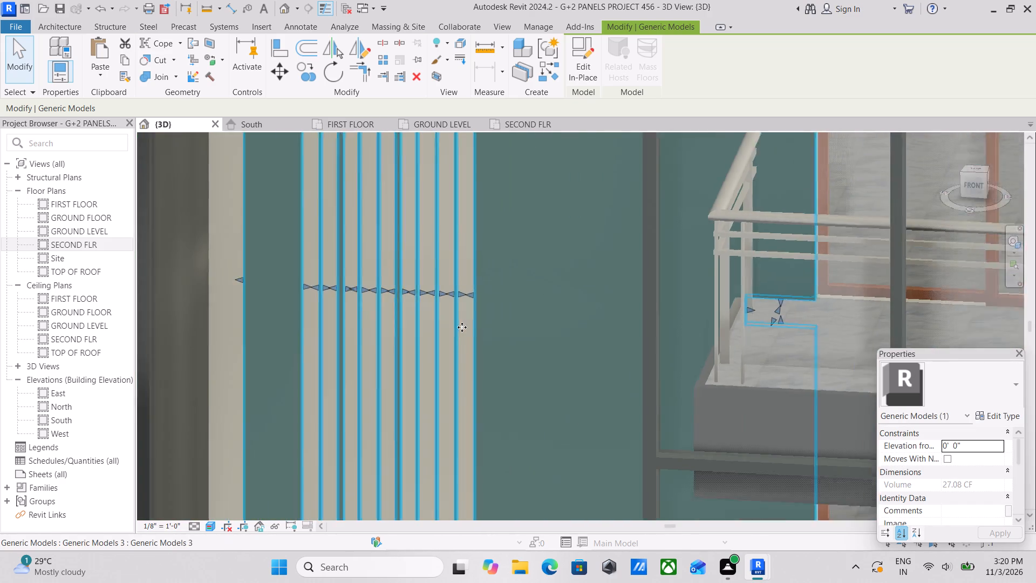
pyautogui.scroll(-2, 462, 327)
pyautogui.scroll(3, 427, 288)
pyautogui.scroll(-8, 421, 324)
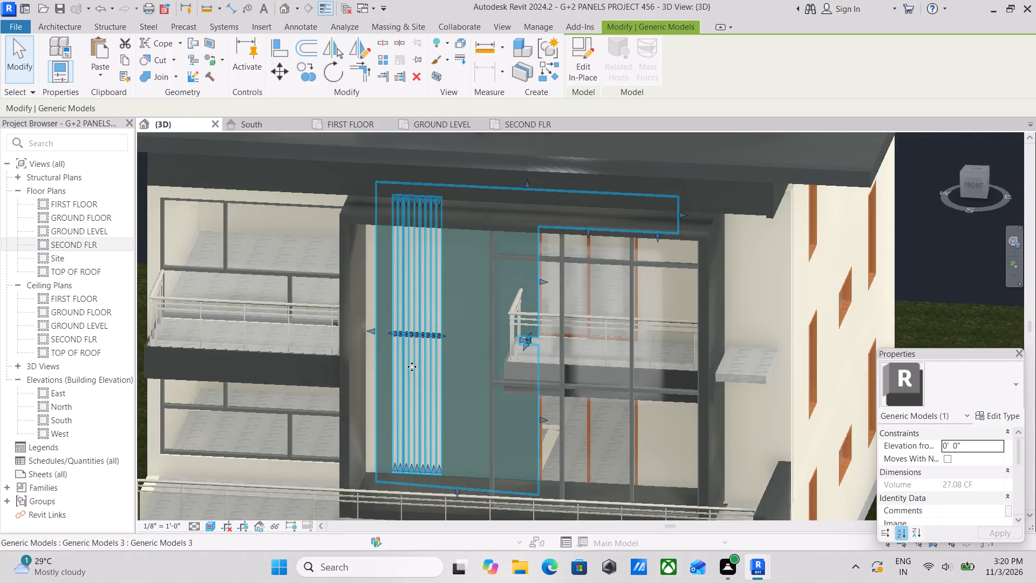
pyautogui.keyDown('shift'); pyautogui.moveTo(412, 365); pyautogui.dragTo(470, 368, button='middle'); pyautogui.keyUp('shift')
pyautogui.scroll(-2, 466, 373)
pyautogui.keyDown('shift'); pyautogui.moveTo(461, 372); pyautogui.dragTo(418, 316, button='middle'); pyautogui.keyUp('shift')
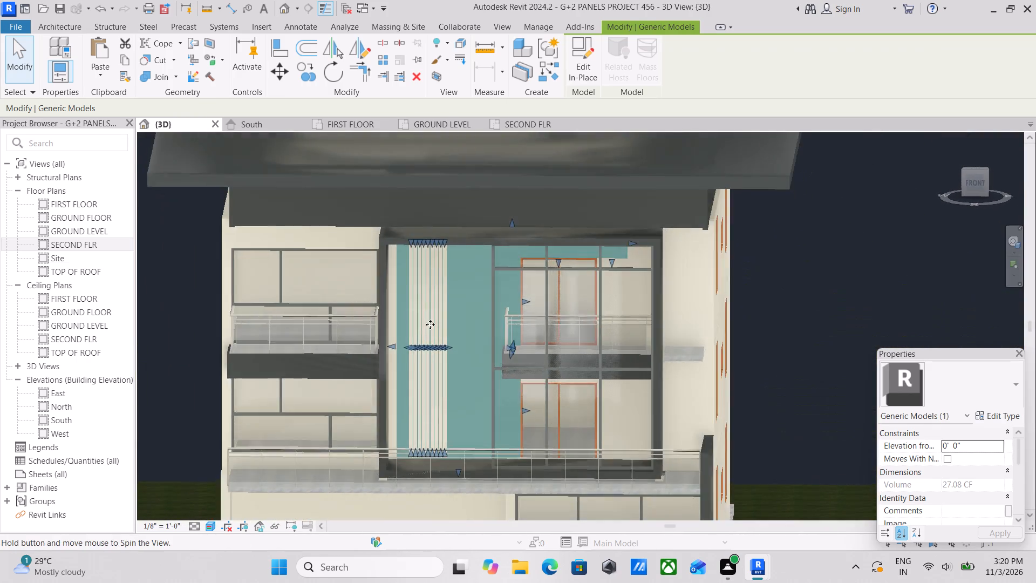
pyautogui.scroll(13, 433, 331)
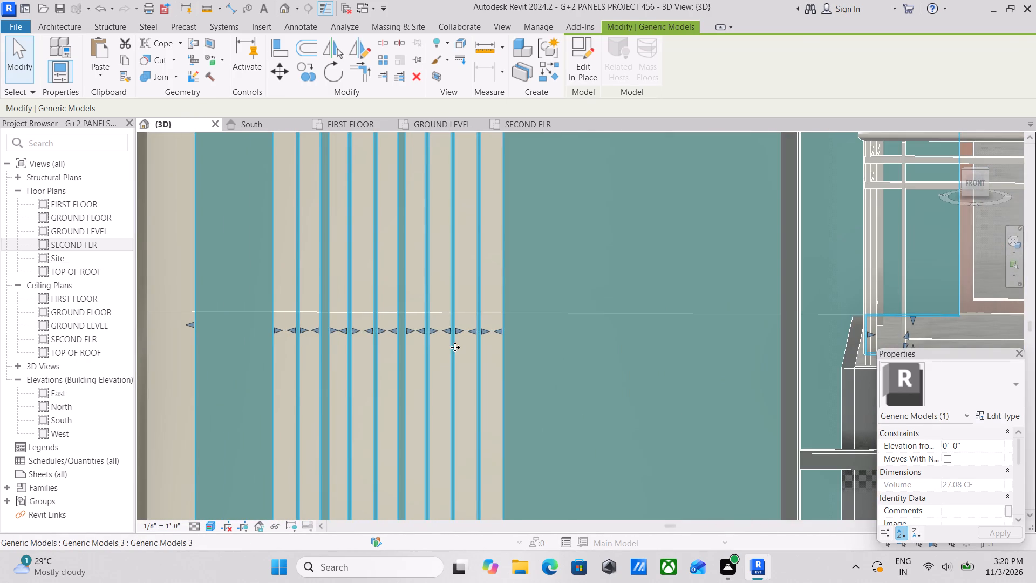
pyautogui.scroll(4, 441, 333)
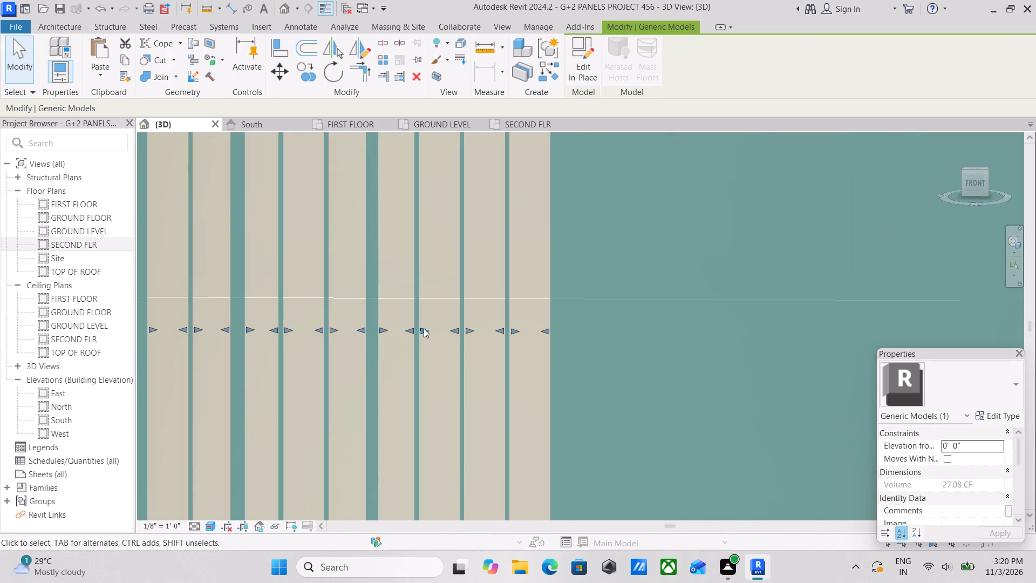
pyautogui.click(424, 328)
pyautogui.moveTo(411, 331); pyautogui.dragTo(406, 331)
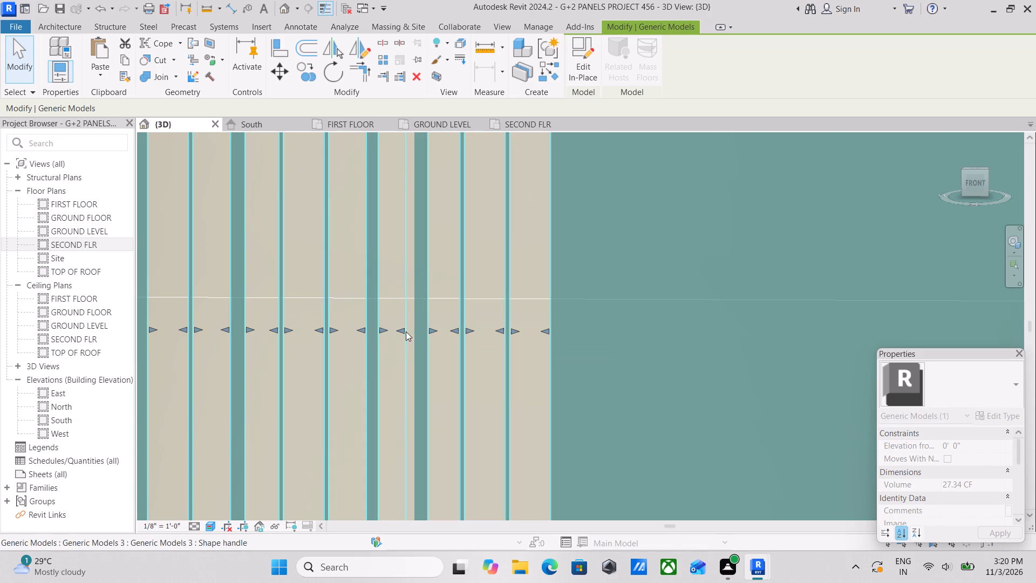
# Open the slotted inverted-L panel for in-place editing.
pyautogui.scroll(-12, 406, 331)
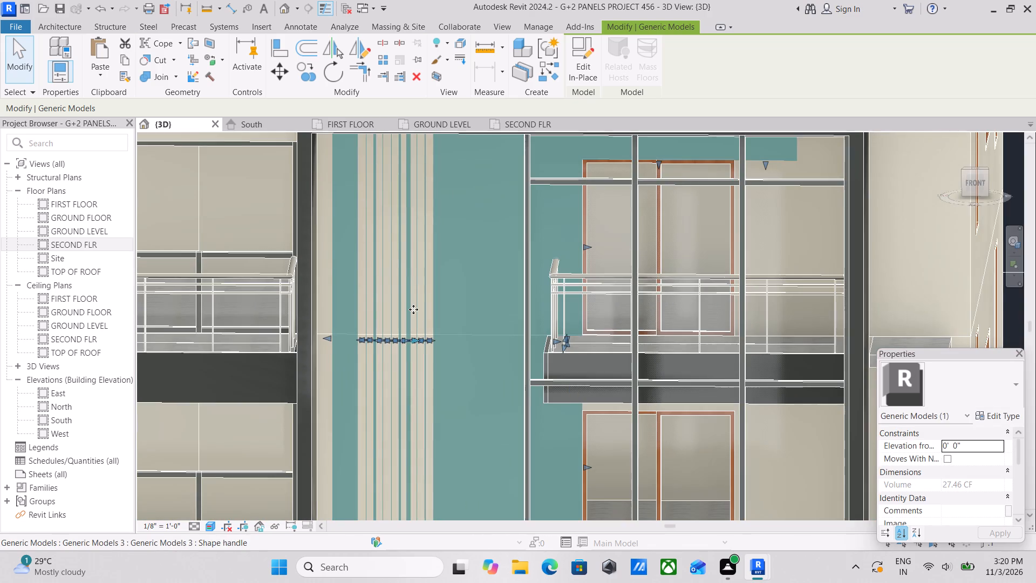
pyautogui.scroll(-3, 413, 308)
pyautogui.click(414, 308)
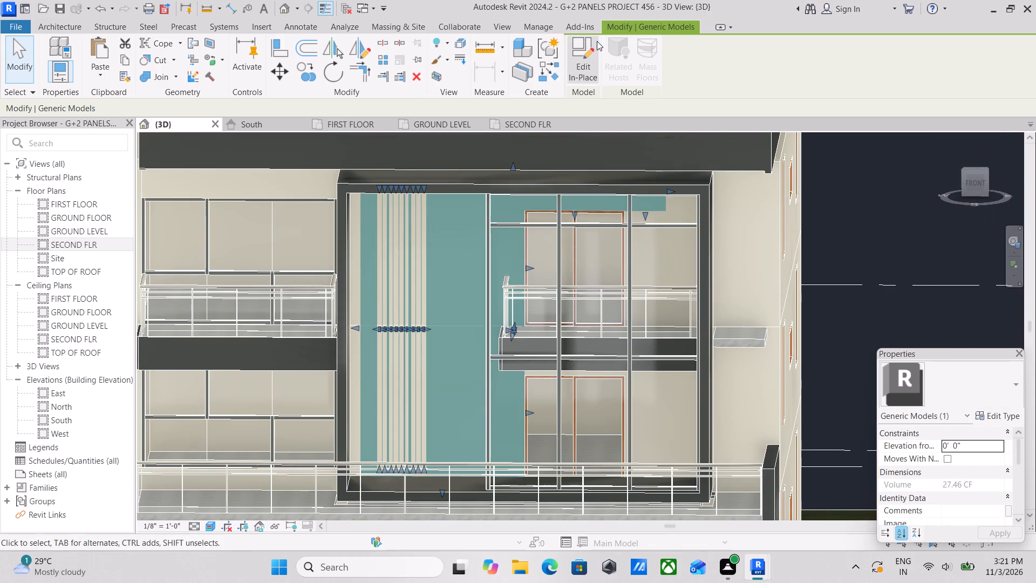
pyautogui.click(598, 36)
pyautogui.scroll(3, 431, 287)
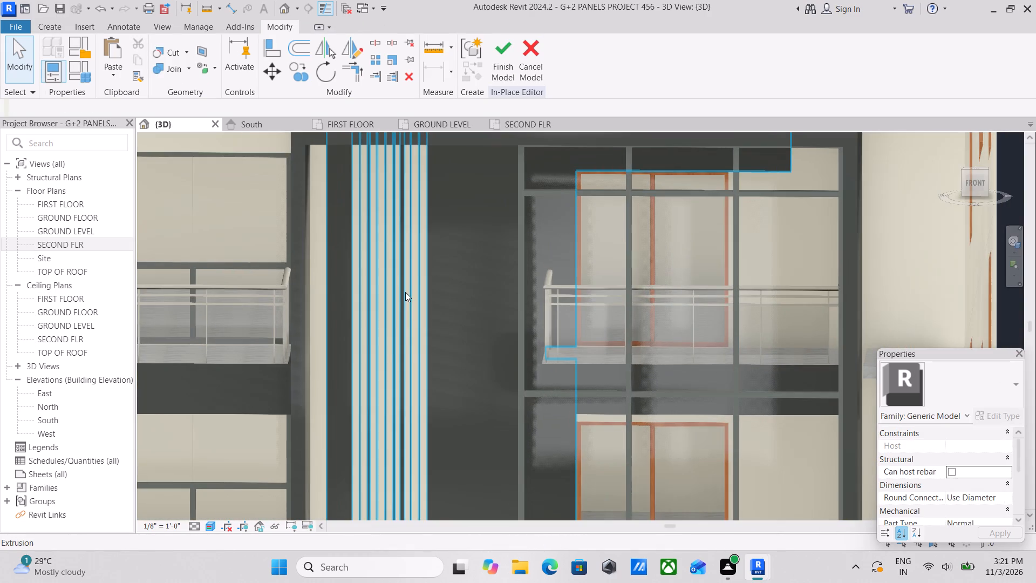
# Open the panel's extrusion sketch, examine the spacing of the slot lines, and close the sketch without edits.
pyautogui.click(405, 292)
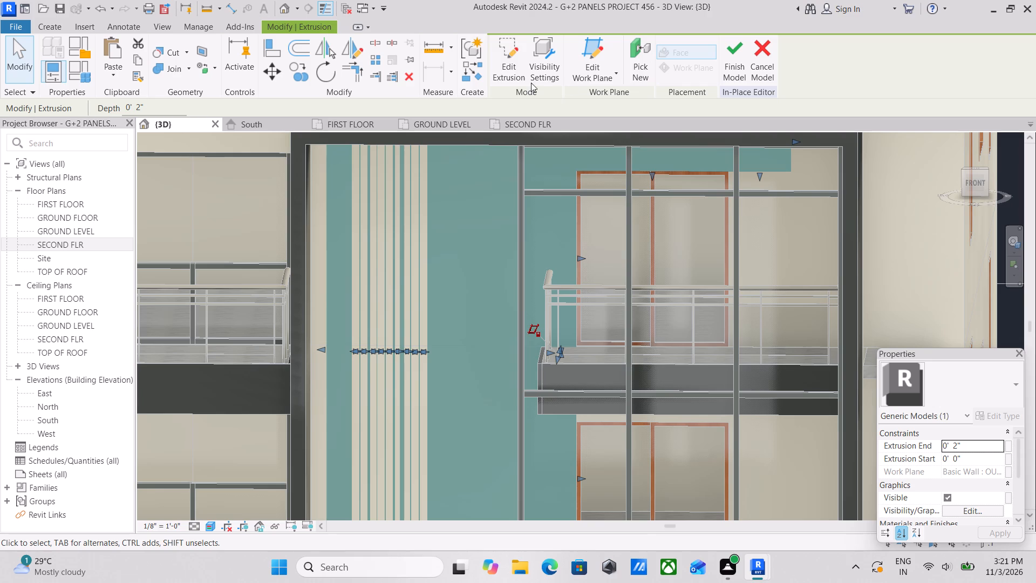
pyautogui.click(497, 71)
pyautogui.scroll(3, 375, 294)
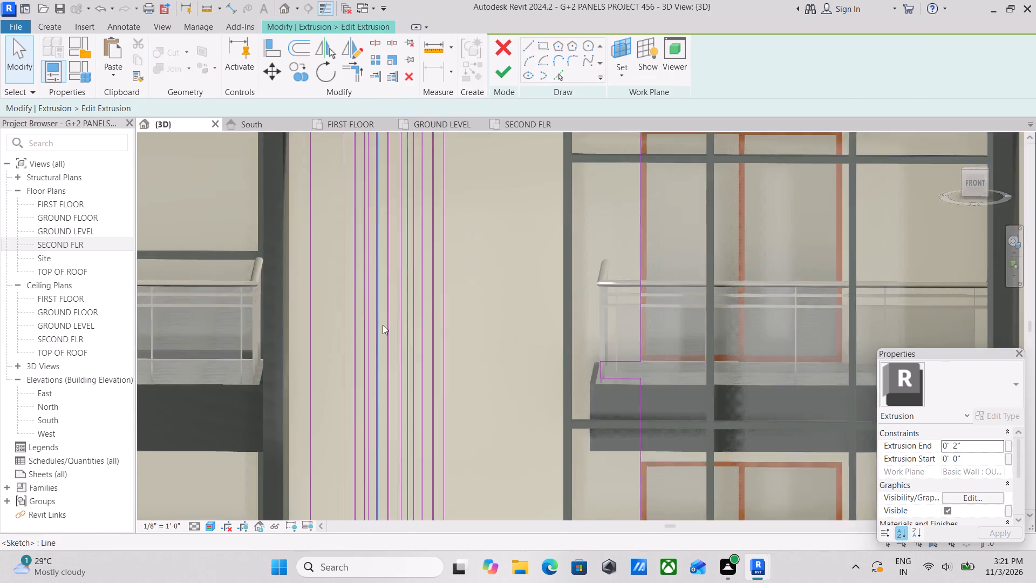
pyautogui.scroll(8, 385, 323)
pyautogui.scroll(-5, 393, 322)
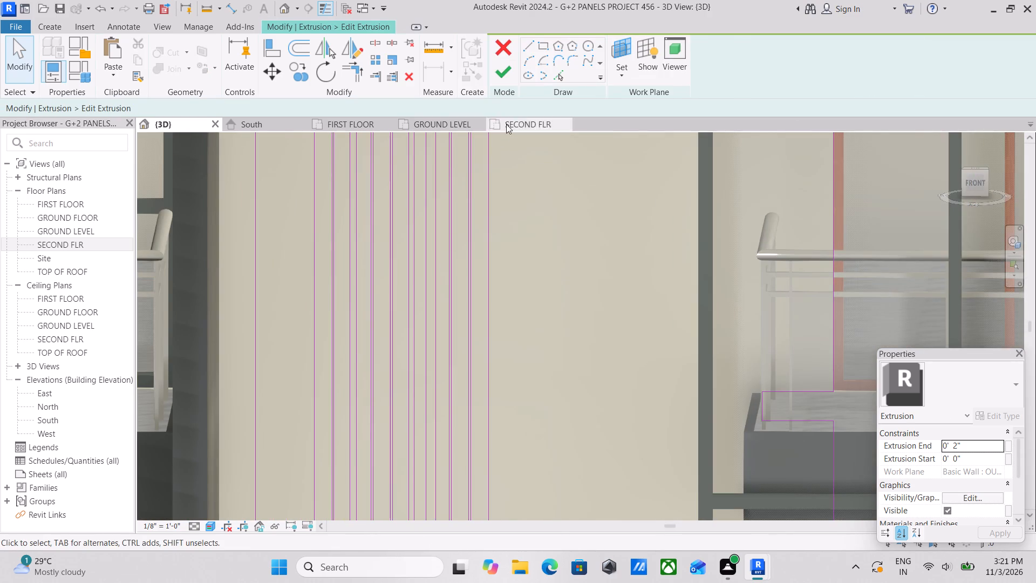
pyautogui.click(506, 71)
pyautogui.scroll(-5, 441, 305)
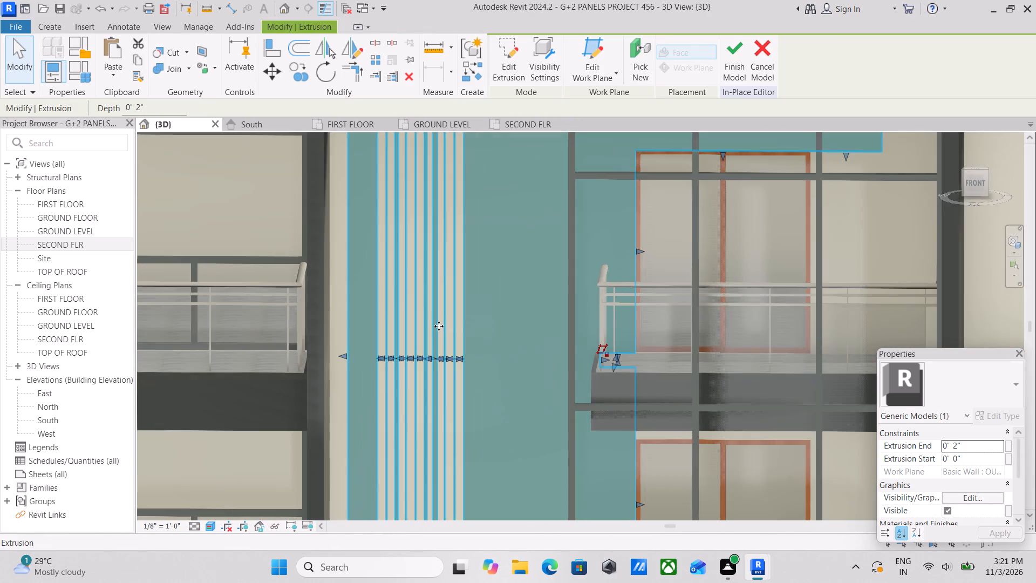
pyautogui.scroll(12, 431, 369)
pyautogui.press('Escape')
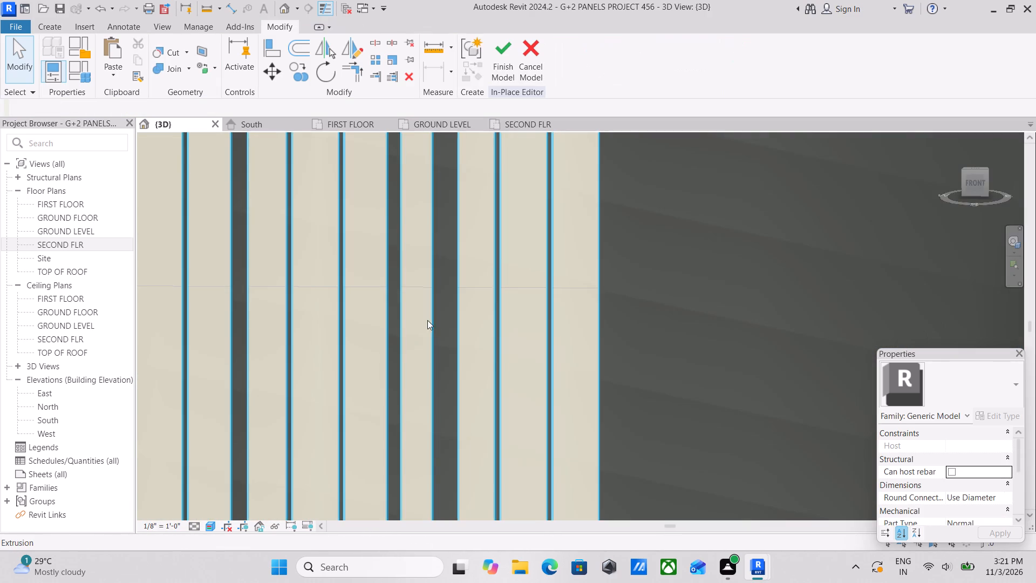
# Narrow the sixth and fifth solid strips between the slots by moving the edges of each inward.
pyautogui.click(434, 323)
pyautogui.scroll(3, 434, 323)
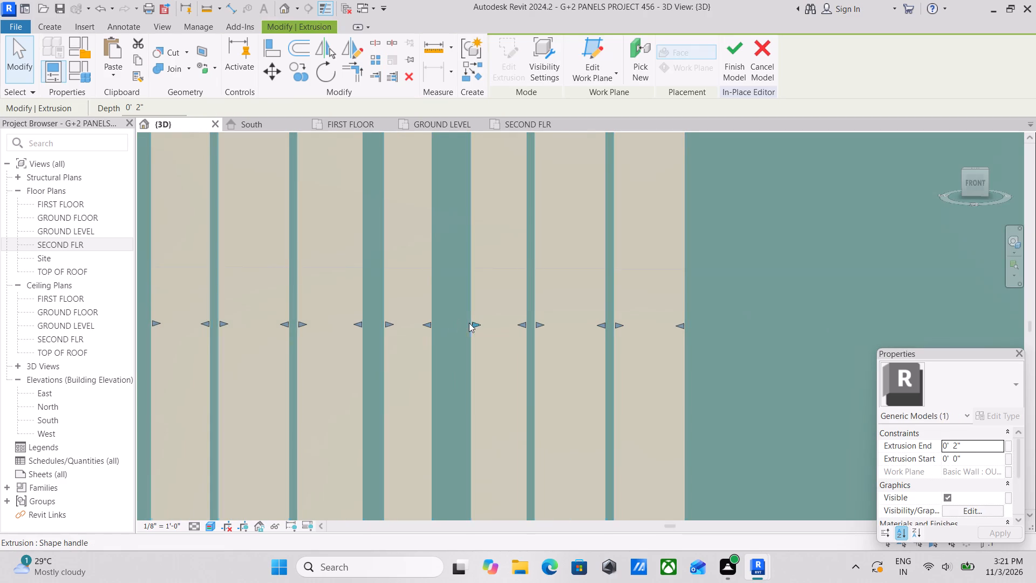
pyautogui.moveTo(471, 322); pyautogui.dragTo(461, 321)
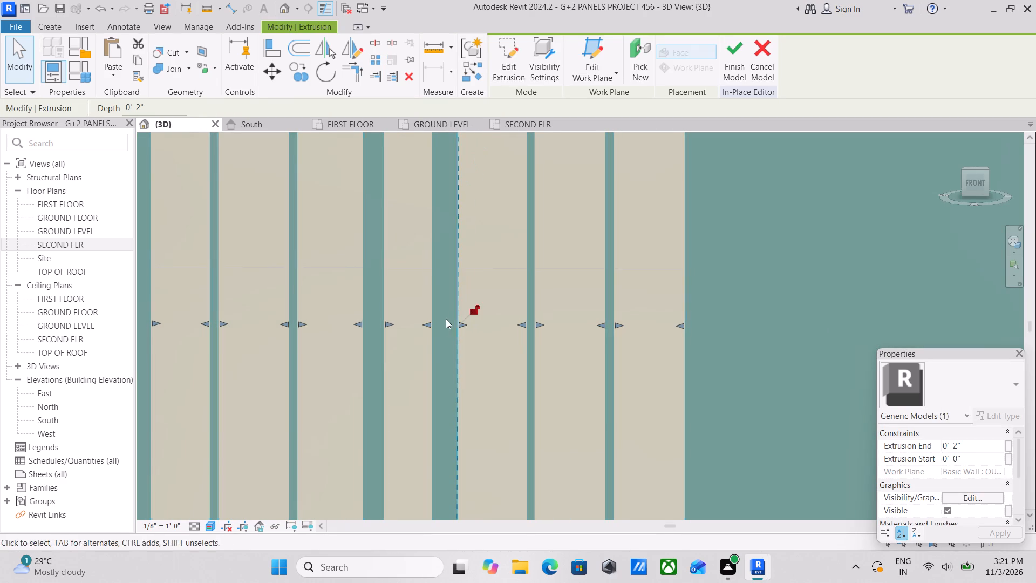
pyautogui.moveTo(432, 321); pyautogui.dragTo(441, 322)
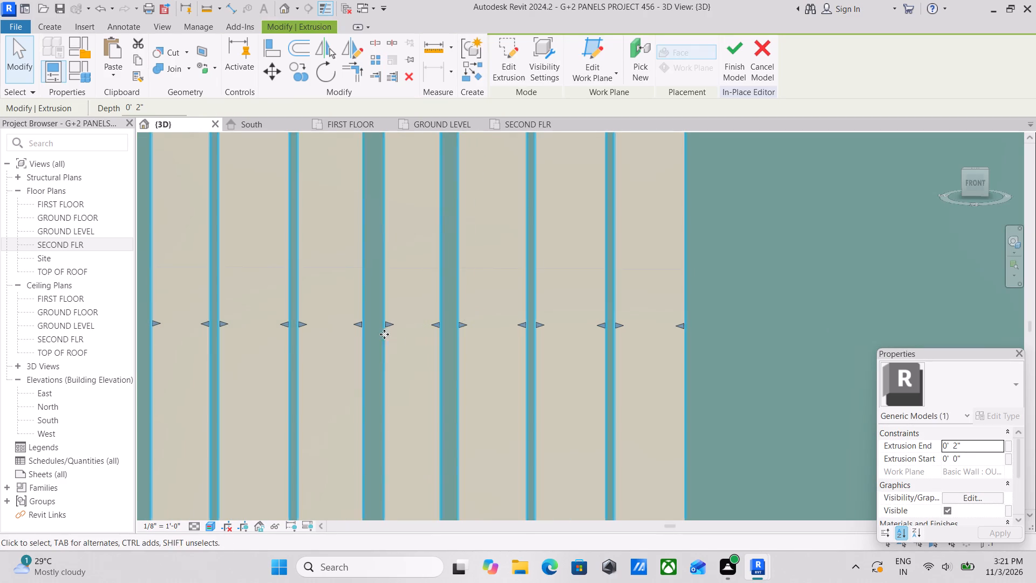
pyautogui.moveTo(385, 326); pyautogui.dragTo(378, 326)
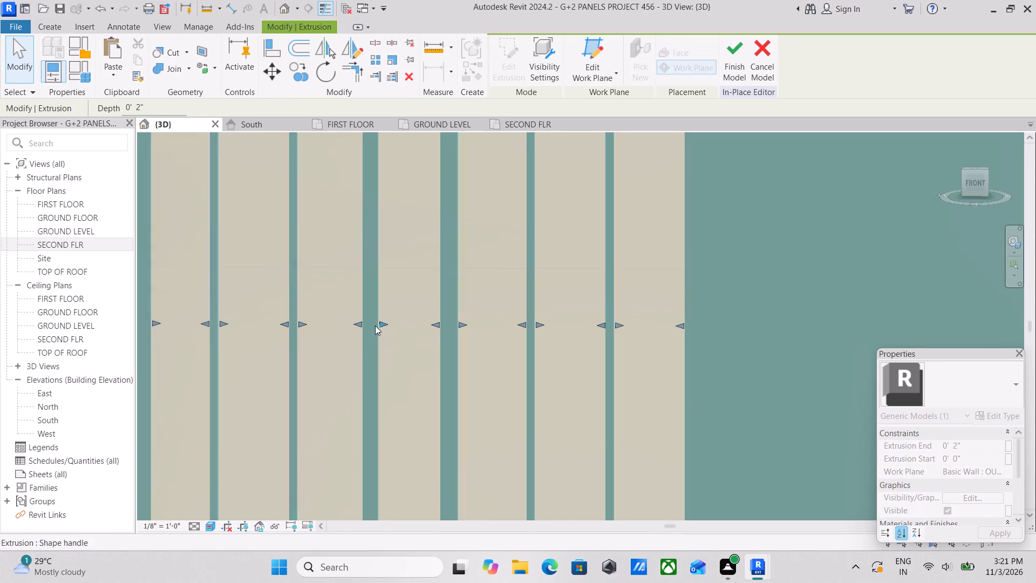
pyautogui.click(363, 322)
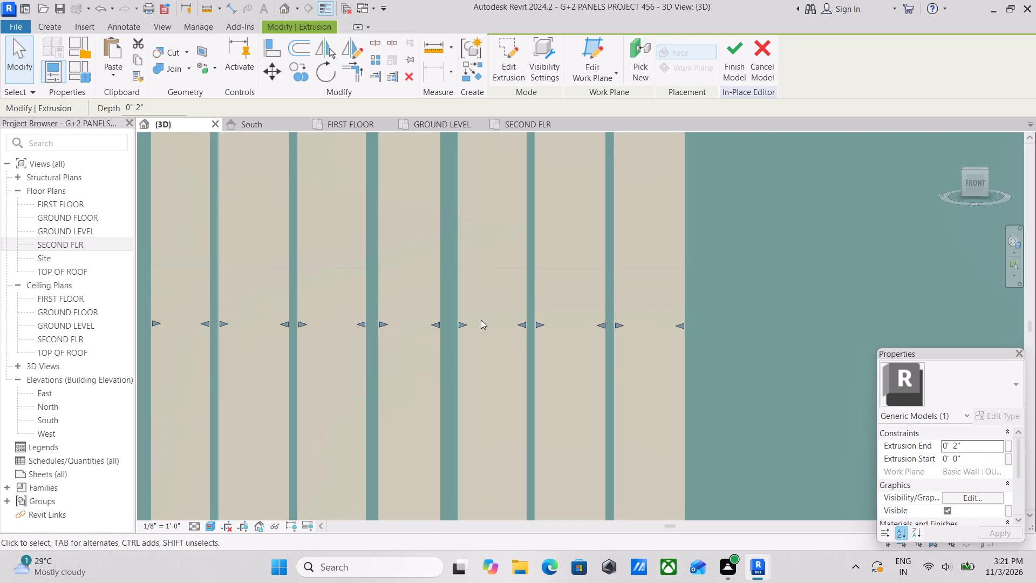
# Narrow the sixth strip further from both edges toward the width of its neighbours, and deselect the extrusion.
pyautogui.moveTo(461, 322); pyautogui.dragTo(453, 322)
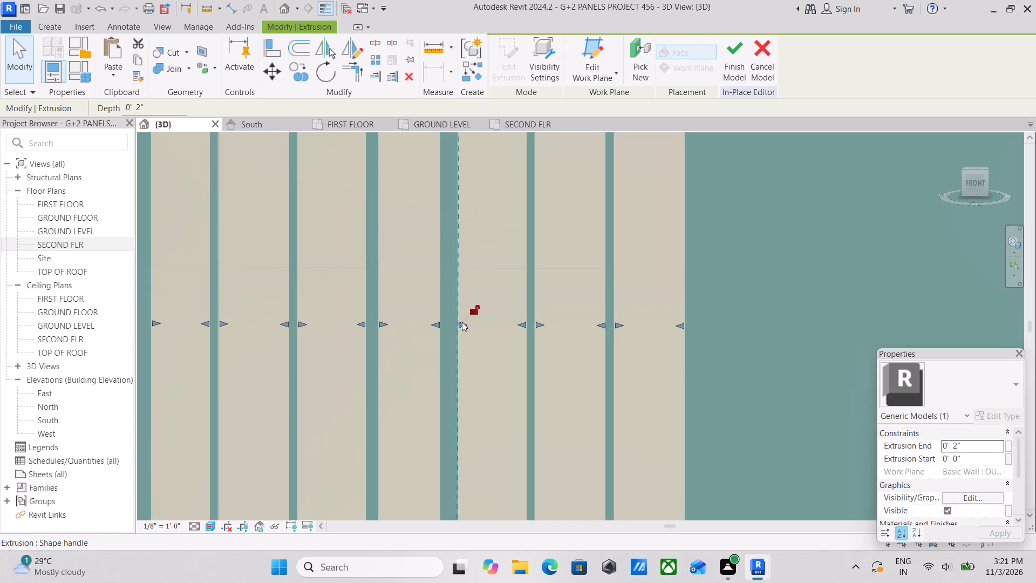
pyautogui.moveTo(462, 322); pyautogui.dragTo(454, 322)
pyautogui.moveTo(440, 323); pyautogui.dragTo(443, 324)
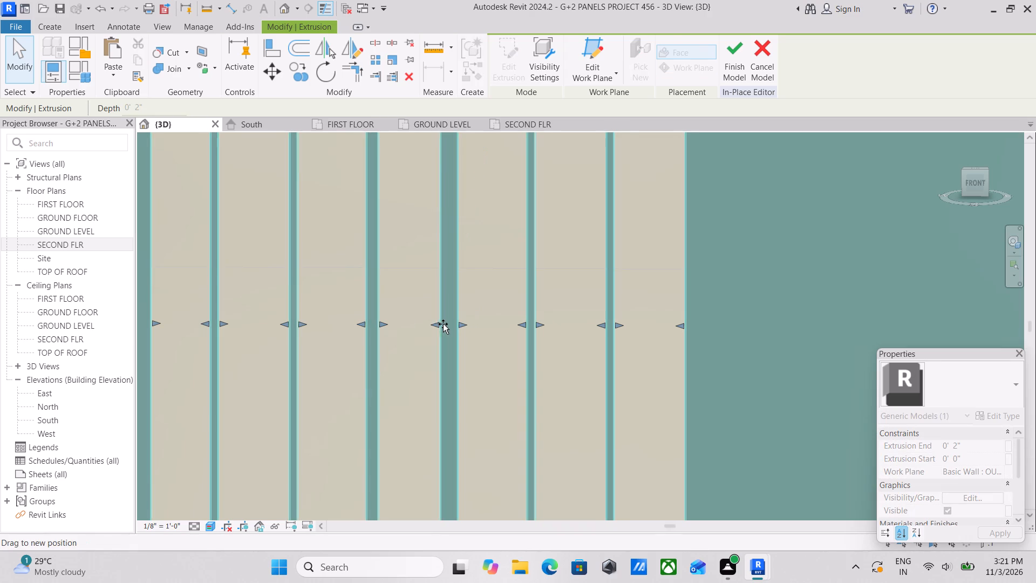
pyautogui.moveTo(443, 324); pyautogui.dragTo(445, 324)
pyautogui.scroll(-13, 456, 325)
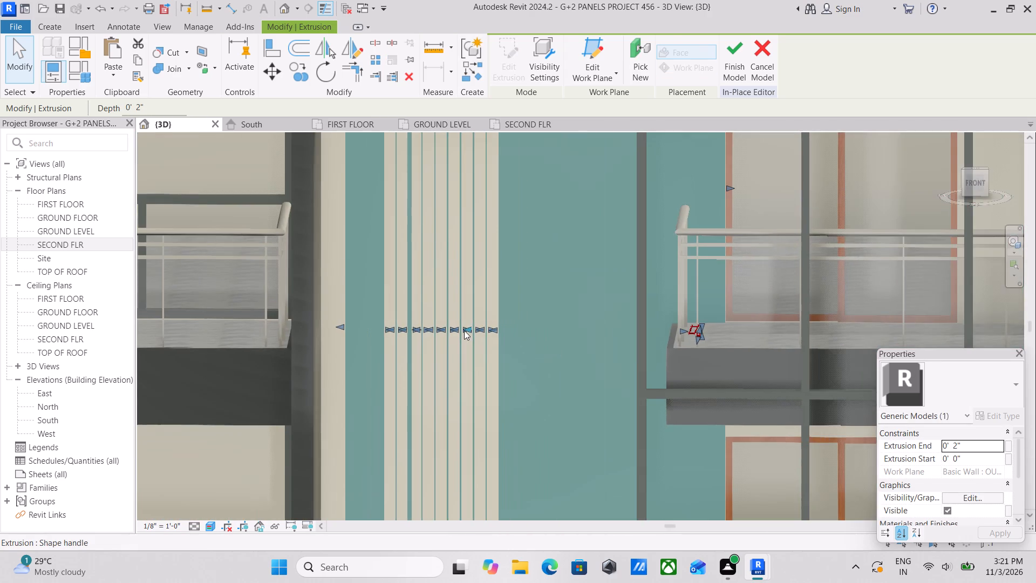
pyautogui.scroll(-5, 380, 328)
pyautogui.press('Escape')
pyautogui.scroll(-3, 418, 356)
pyautogui.scroll(3, 417, 363)
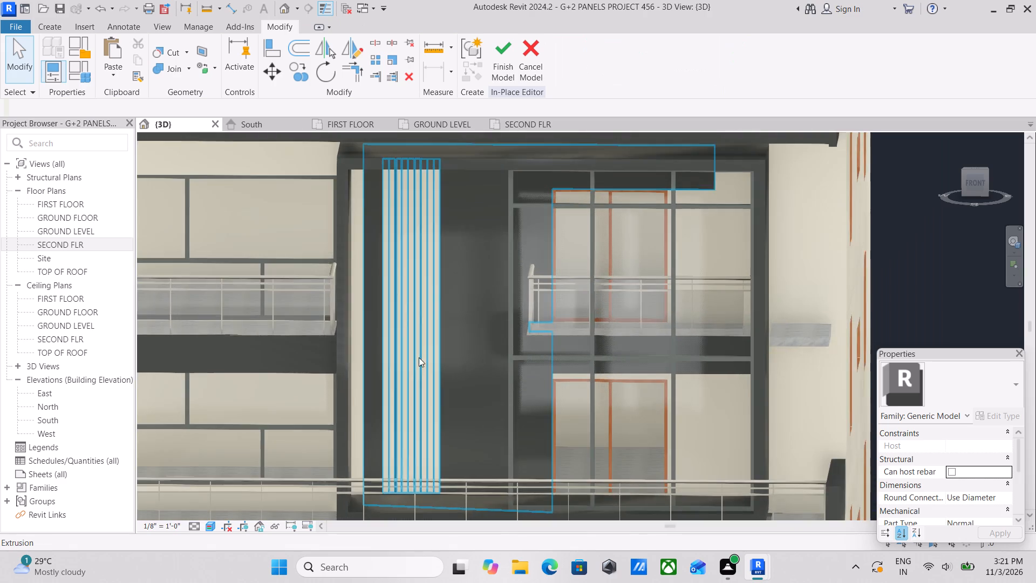
# Stretch the slotted inverted-L panel's outer vertical edge toward the side of the projecting frame and finish the in-place model.
pyautogui.scroll(-3, 420, 354)
pyautogui.press('Escape')
pyautogui.scroll(-4, 299, 314)
pyautogui.scroll(-1, 302, 368)
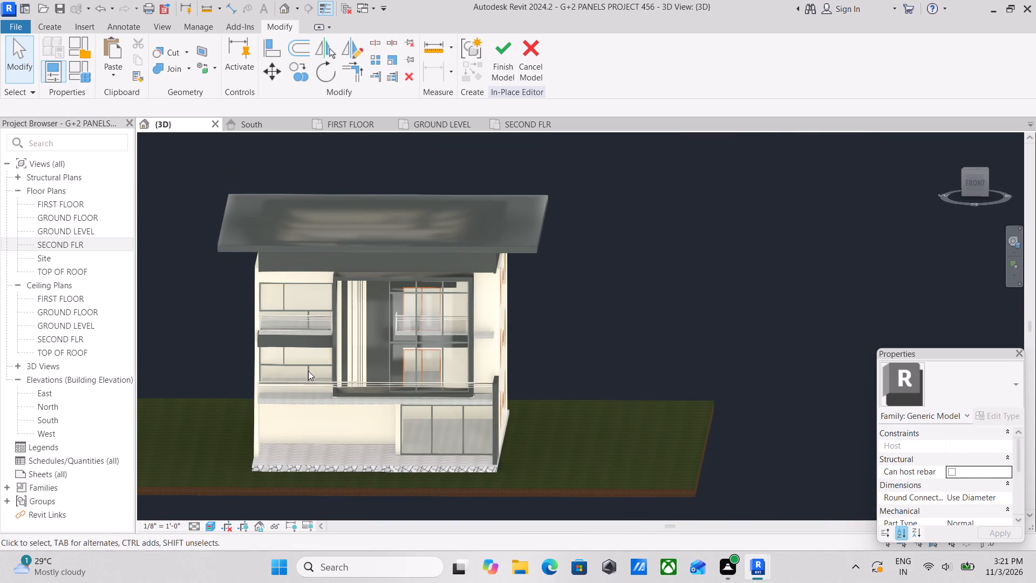
pyautogui.scroll(8, 309, 336)
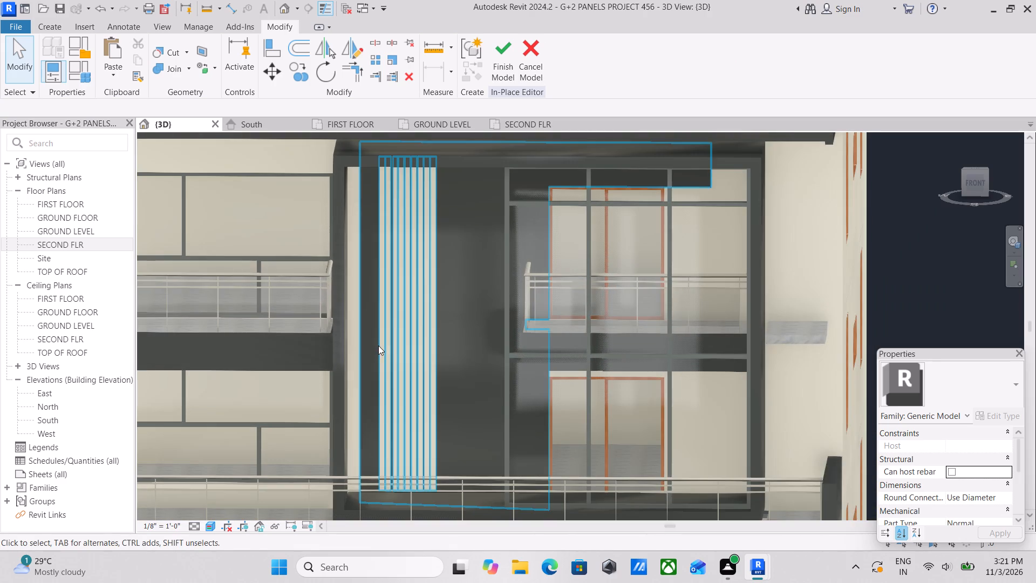
pyautogui.scroll(-2, 378, 345)
pyautogui.keyDown('shift'); pyautogui.moveTo(382, 347); pyautogui.dragTo(367, 403, button='middle'); pyautogui.keyUp('shift')
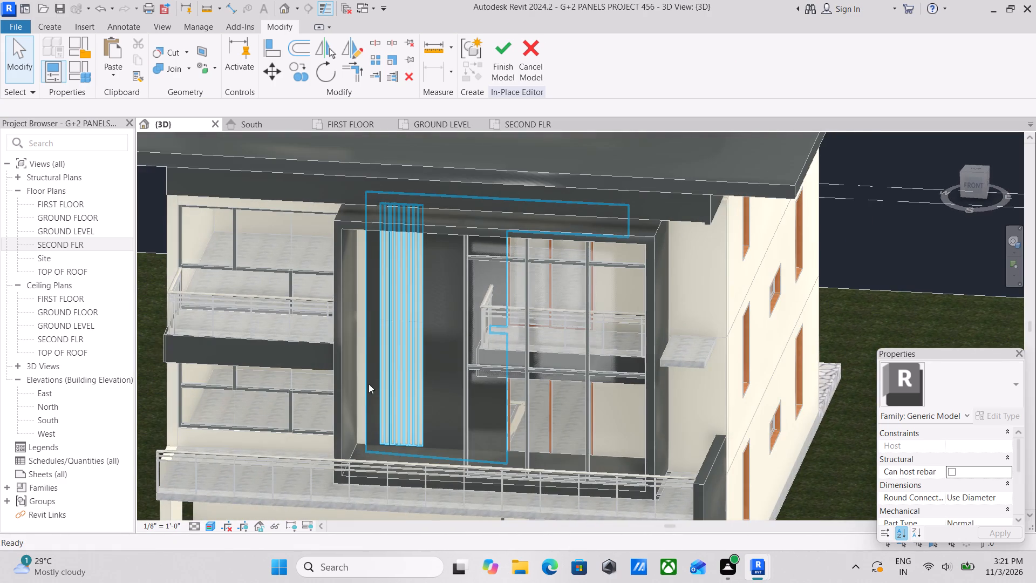
pyautogui.click(369, 358)
pyautogui.scroll(2, 368, 335)
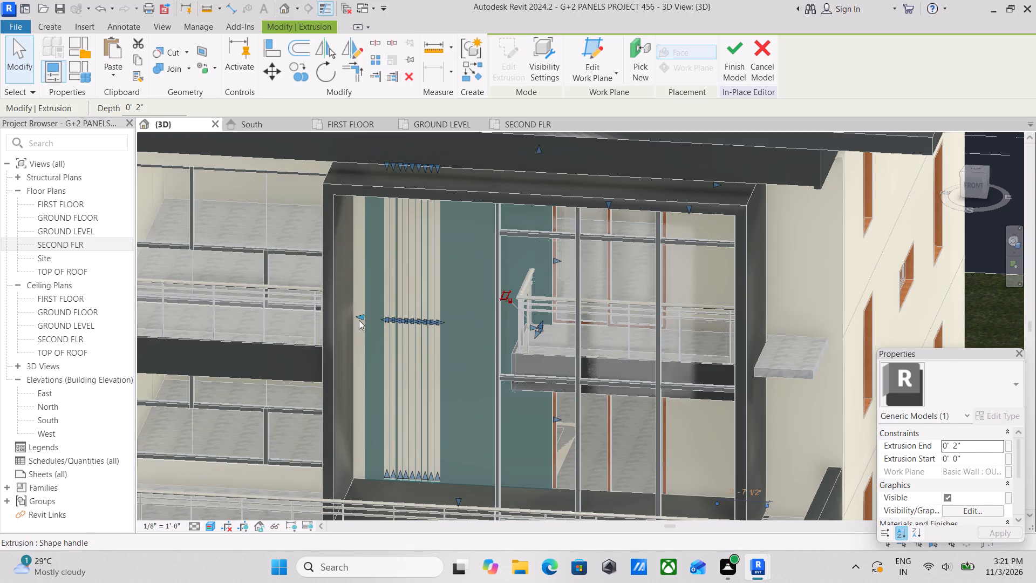
pyautogui.moveTo(359, 319); pyautogui.dragTo(351, 317)
pyautogui.scroll(-2, 373, 327)
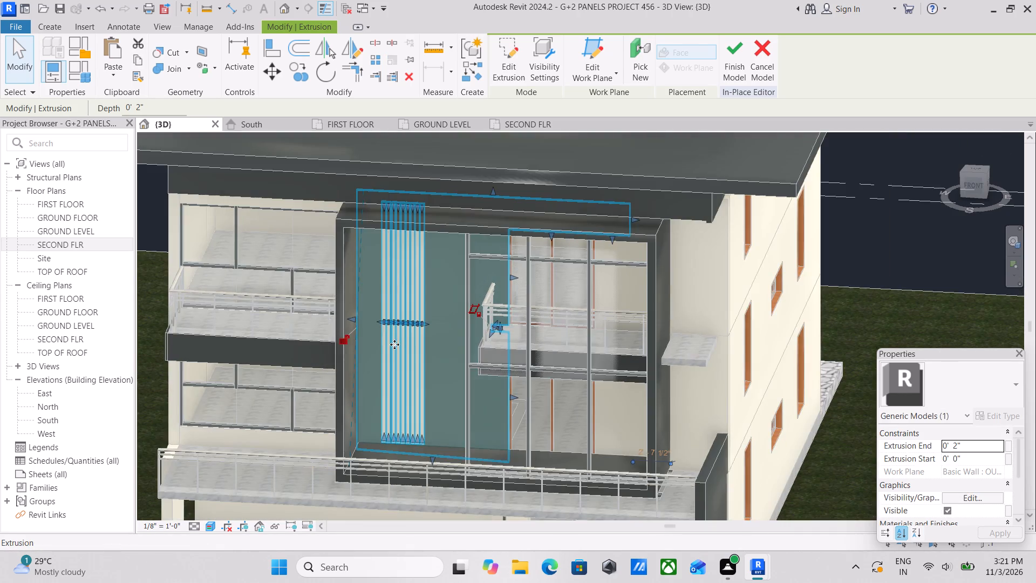
pyautogui.press('Escape')
pyautogui.scroll(-5, 394, 344)
pyautogui.click(502, 55)
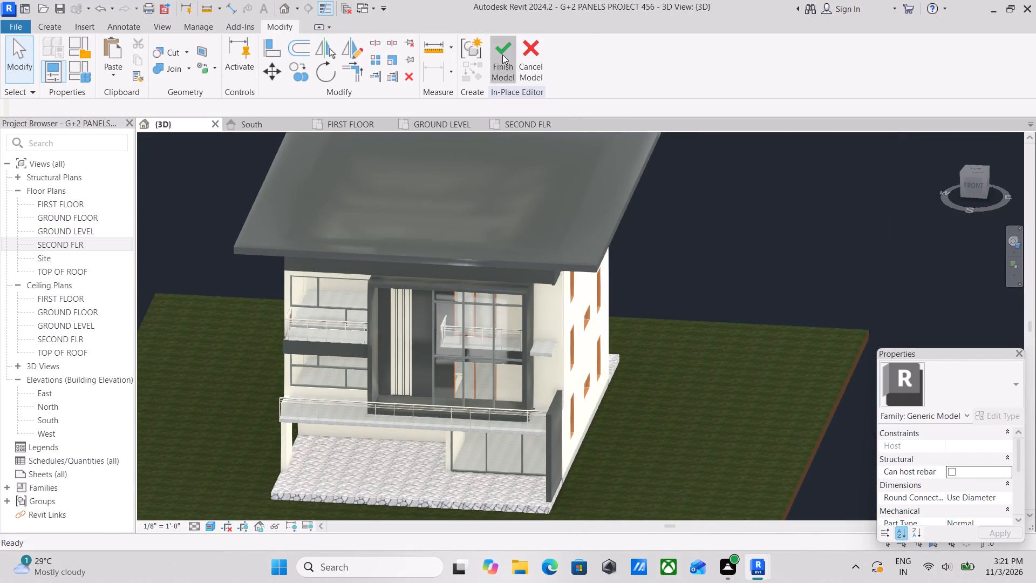
# Examine the slotted panel, balconies and glazing within the projecting frame from the front, above and the side.
pyautogui.scroll(3, 435, 340)
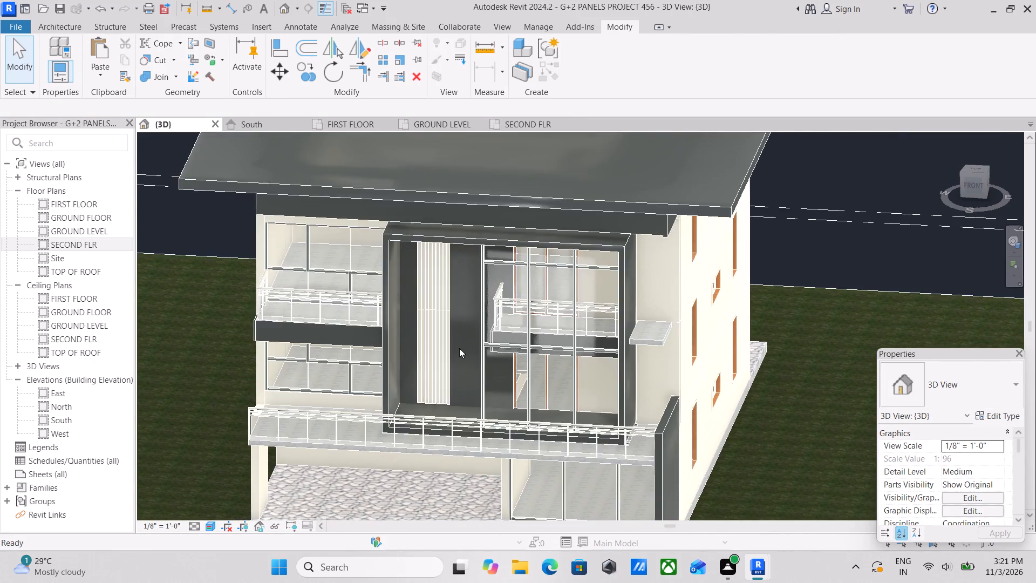
pyautogui.scroll(-3, 459, 348)
pyautogui.keyDown('shift'); pyautogui.moveTo(455, 350); pyautogui.dragTo(514, 303, button='middle'); pyautogui.keyUp('shift')
pyautogui.scroll(5, 501, 353)
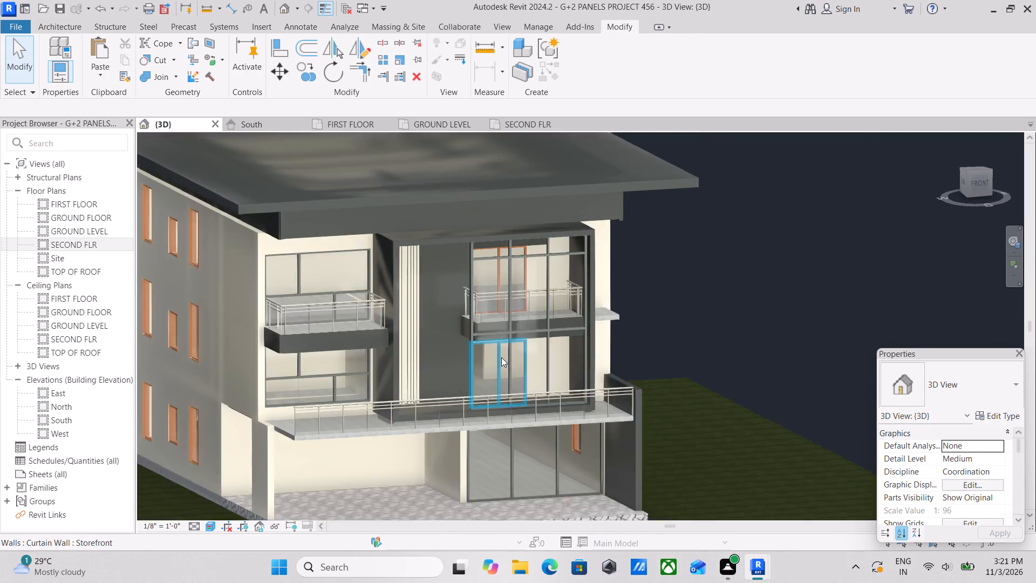
pyautogui.scroll(3, 501, 357)
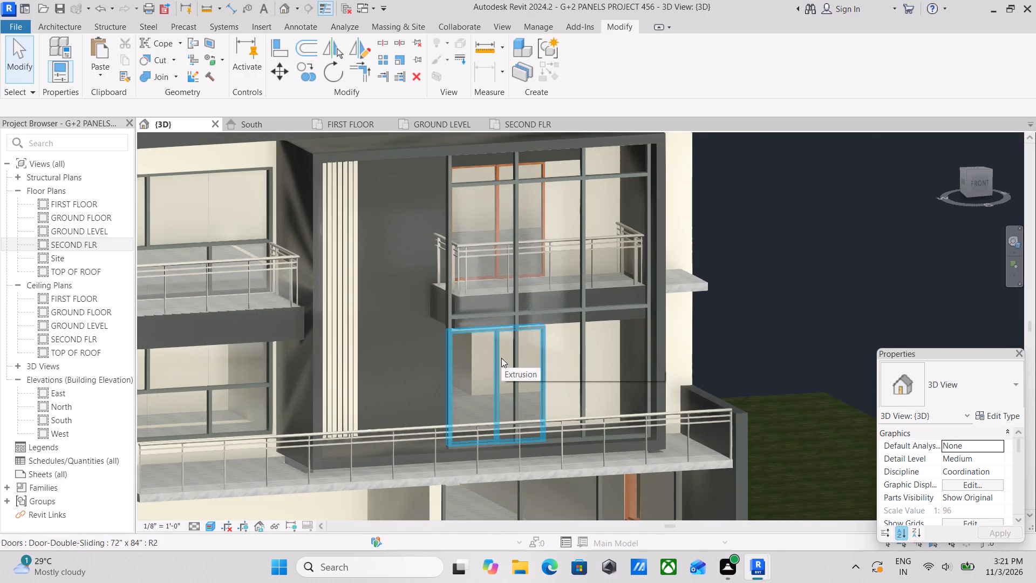
pyautogui.scroll(3, 464, 318)
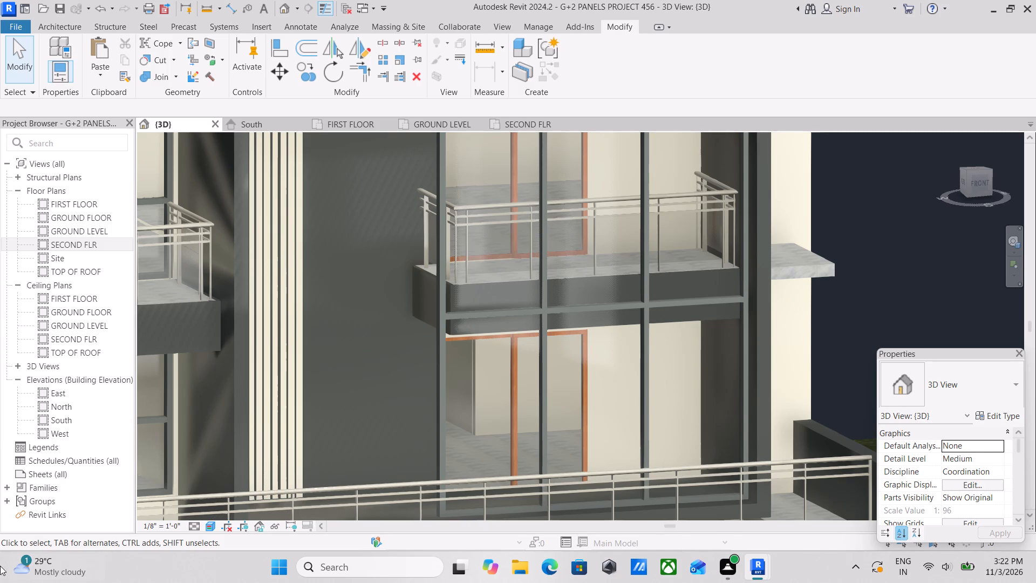
pyautogui.scroll(-1, 136, 404)
pyautogui.scroll(-4, 340, 357)
pyautogui.moveTo(366, 358); pyautogui.dragTo(472, 410, button='middle')
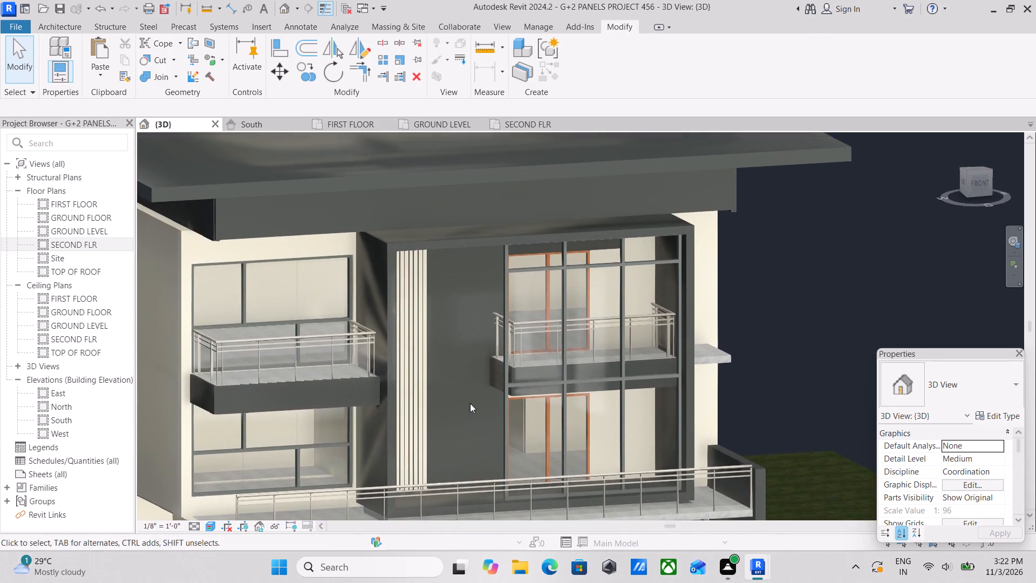
pyautogui.scroll(13, 427, 361)
pyautogui.scroll(-6, 406, 354)
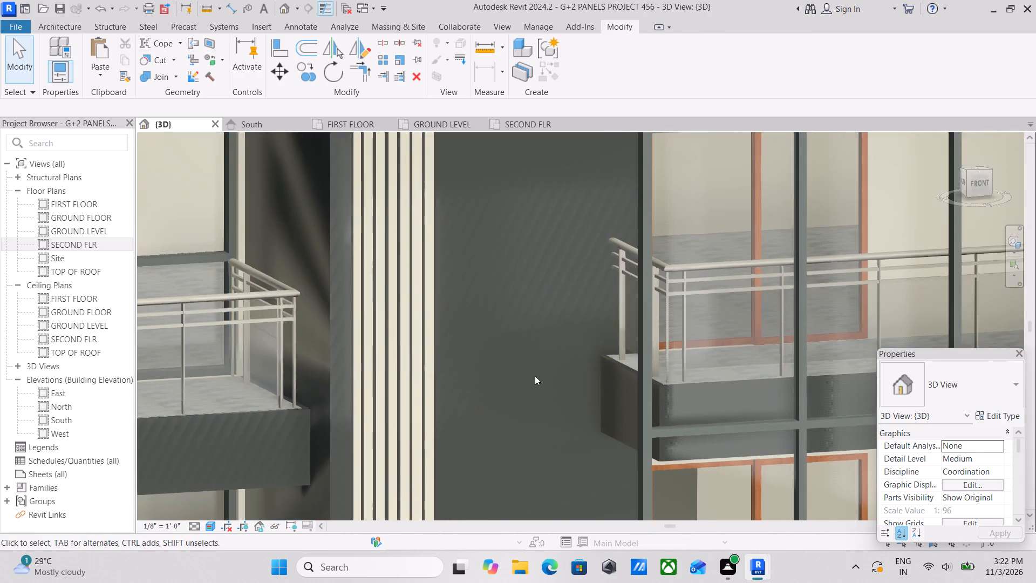
pyautogui.scroll(-7, 536, 376)
pyautogui.scroll(-3, 599, 369)
pyautogui.moveTo(593, 363); pyautogui.dragTo(587, 348, button='middle')
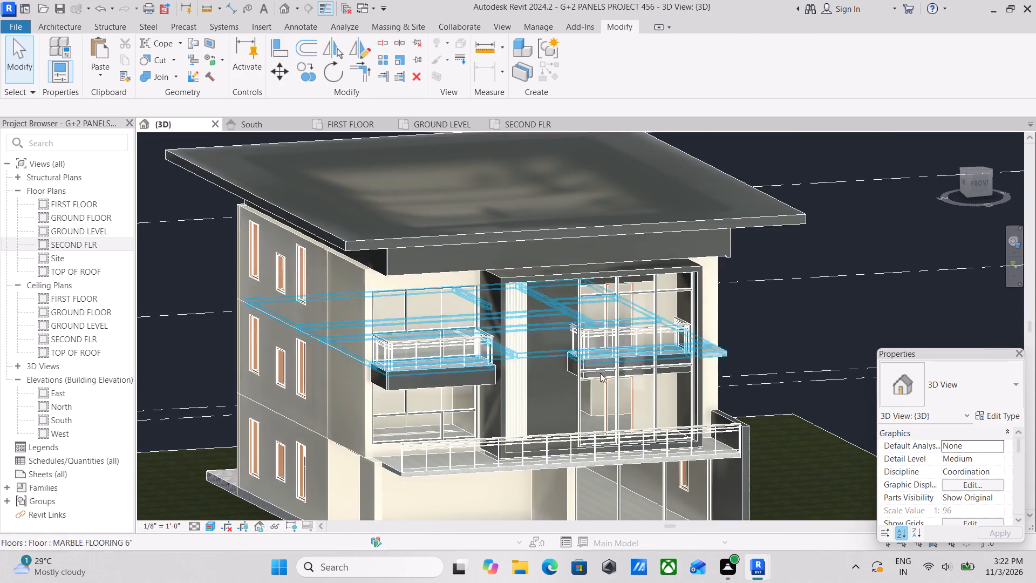
pyautogui.scroll(8, 596, 437)
pyautogui.scroll(-2, 598, 409)
pyautogui.moveTo(596, 409); pyautogui.dragTo(546, 458, button='middle')
pyautogui.scroll(1, 546, 459)
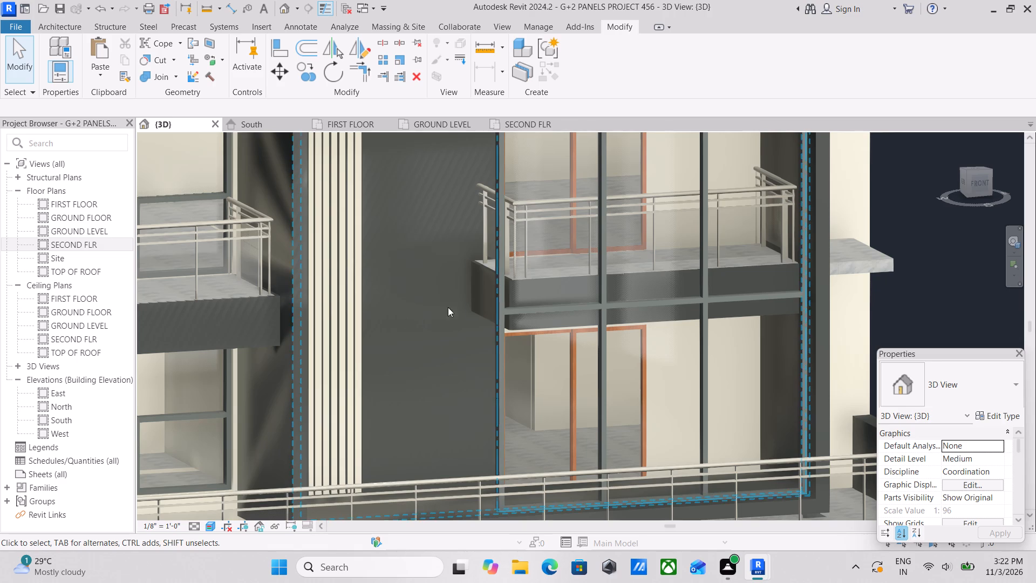
pyautogui.keyDown('shift'); pyautogui.scroll(-2, 487, 296); pyautogui.keyUp('shift')
pyautogui.keyDown('shift'); pyautogui.moveTo(497, 289); pyautogui.dragTo(559, 440, button='middle'); pyautogui.keyUp('shift')
pyautogui.scroll(-1, 570, 413)
pyautogui.moveTo(565, 410); pyautogui.dragTo(455, 185, button='middle')
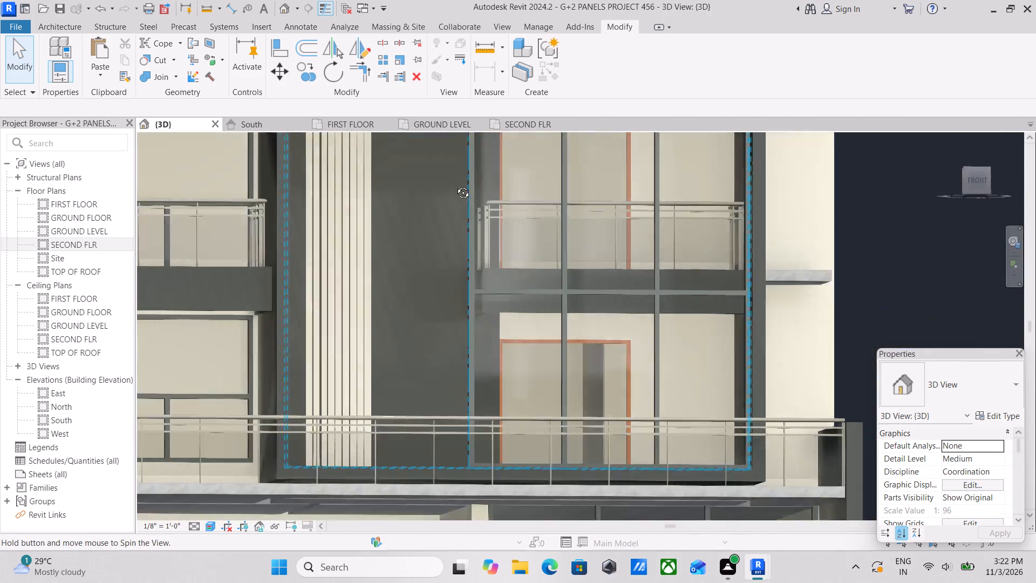
pyautogui.moveTo(455, 185); pyautogui.dragTo(494, 379, button='middle')
pyautogui.keyDown('shift'); pyautogui.scroll(-1, 425, 182); pyautogui.keyUp('shift')
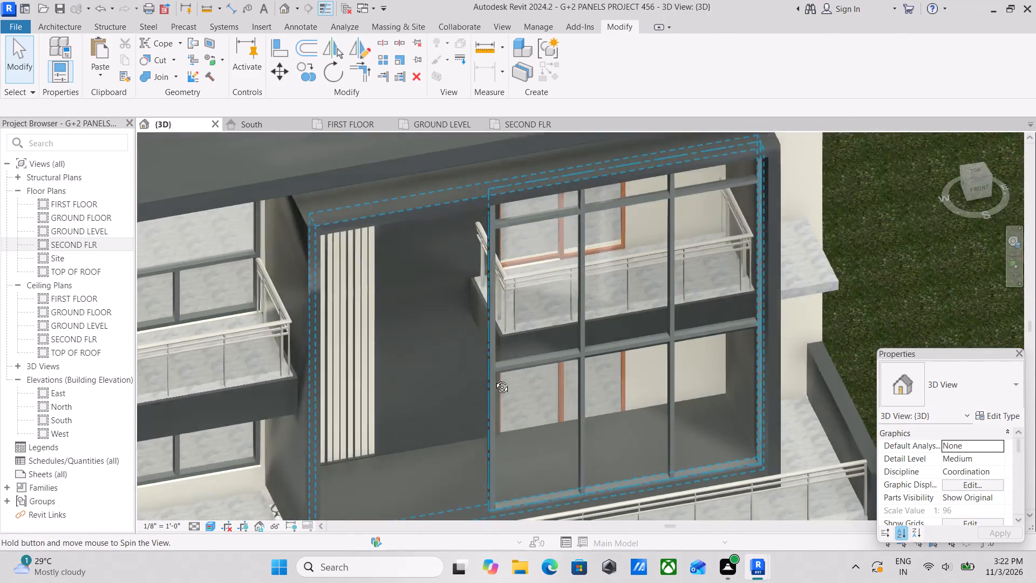
pyautogui.moveTo(494, 379); pyautogui.dragTo(495, 365, button='middle')
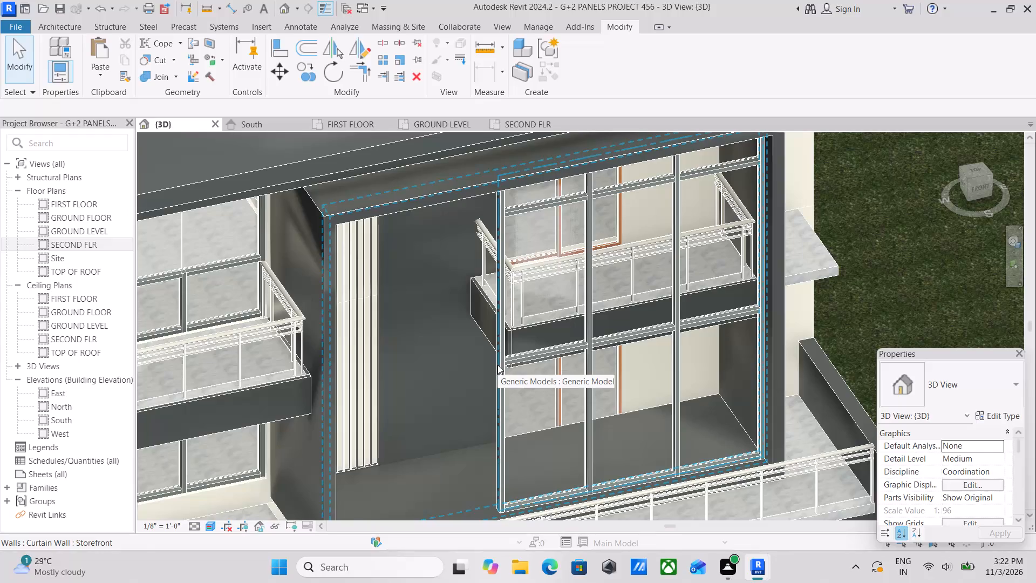
pyautogui.keyDown('shift'); pyautogui.moveTo(497, 365); pyautogui.dragTo(530, 276, button='middle'); pyautogui.keyUp('shift')
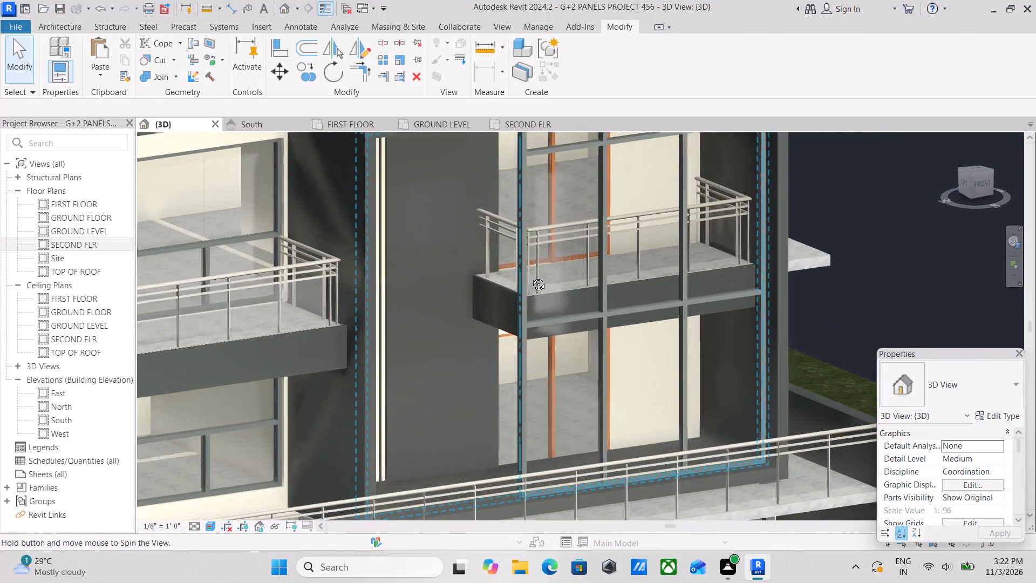
pyautogui.keyDown('shift'); pyautogui.moveTo(530, 276); pyautogui.dragTo(554, 287, button='middle'); pyautogui.keyUp('shift')
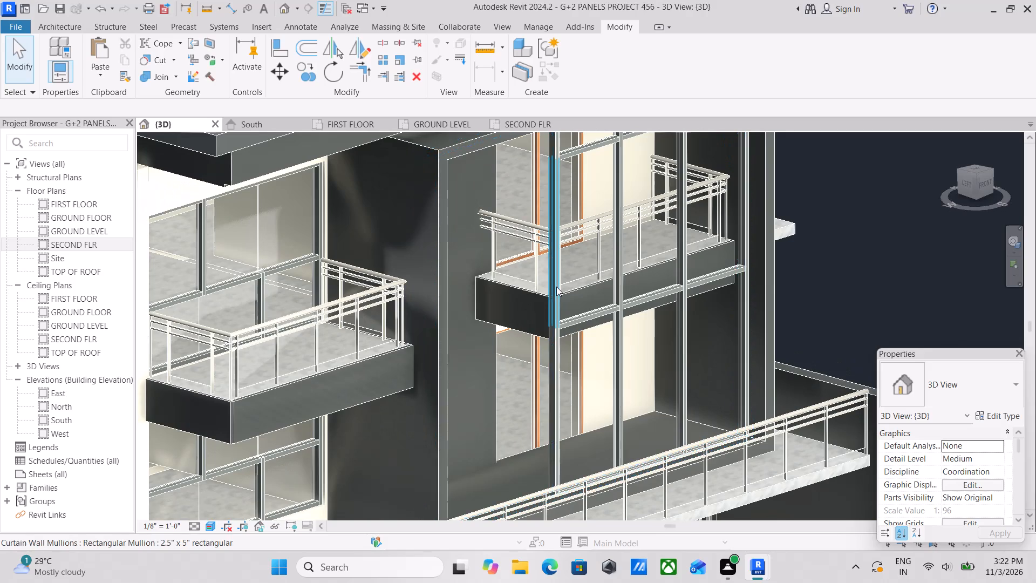
# Deepen the projecting box frame around the glazing by pulling its front face outward from the facade, and deselect it.
pyautogui.scroll(-1, 556, 287)
pyautogui.moveTo(556, 287); pyautogui.dragTo(537, 370, button='middle')
pyautogui.click(543, 227)
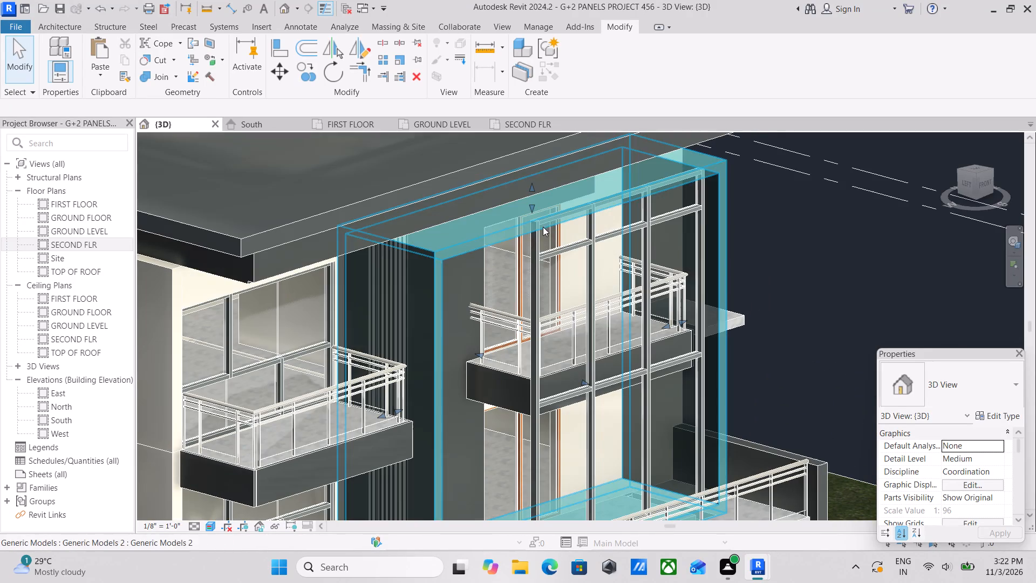
pyautogui.scroll(2, 551, 219)
pyautogui.scroll(-2, 558, 229)
pyautogui.keyDown('shift'); pyautogui.moveTo(559, 229); pyautogui.dragTo(660, 214, button='middle'); pyautogui.keyUp('shift')
pyautogui.keyDown('shift'); pyautogui.scroll(-1, 630, 229); pyautogui.keyUp('shift')
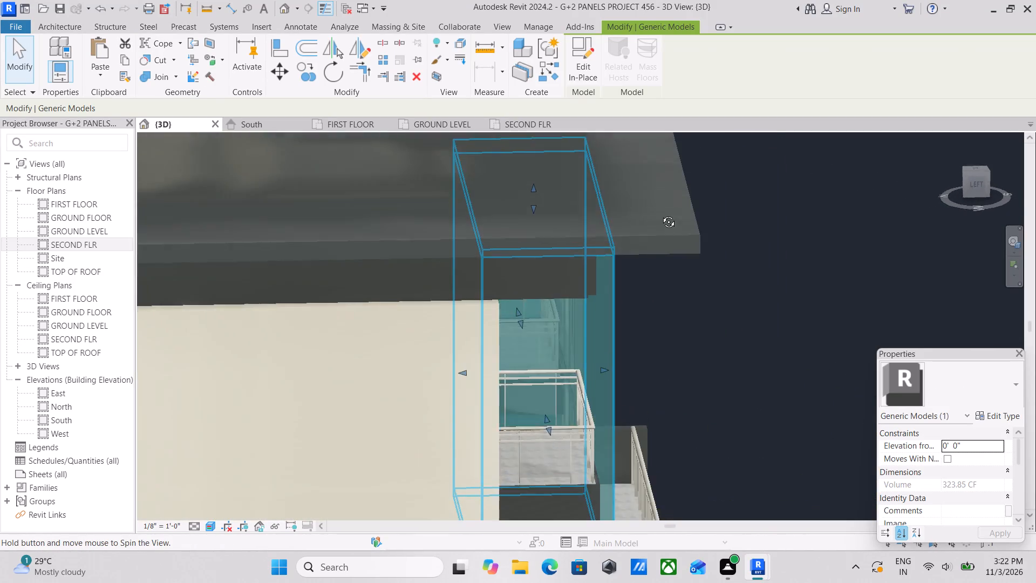
pyautogui.keyDown('shift'); pyautogui.moveTo(660, 214); pyautogui.dragTo(647, 180, button='middle'); pyautogui.keyUp('shift')
pyautogui.moveTo(612, 374); pyautogui.dragTo(630, 376)
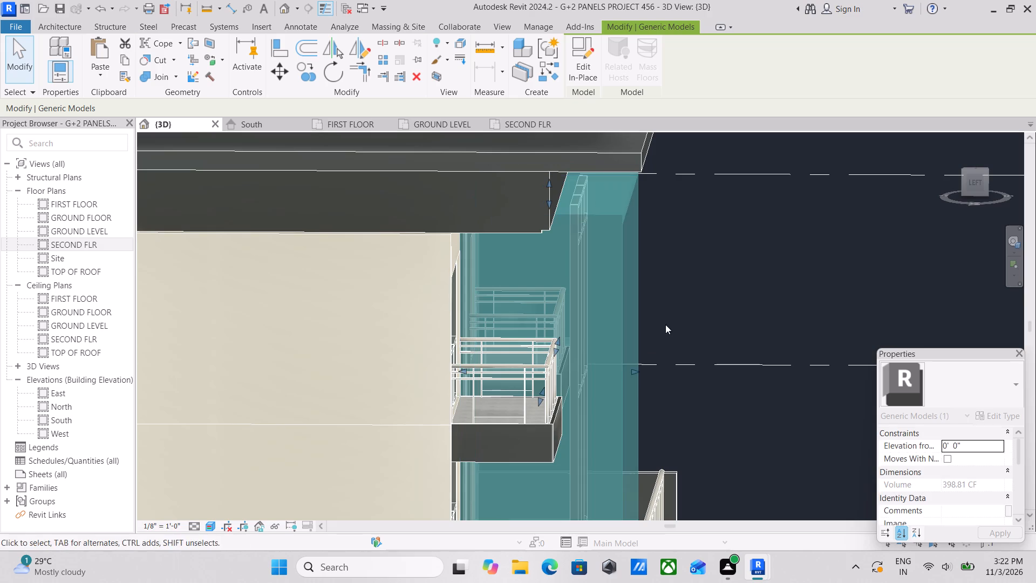
pyautogui.keyDown('shift'); pyautogui.moveTo(665, 324); pyautogui.dragTo(561, 310, button='middle'); pyautogui.keyUp('shift')
pyautogui.press('Escape')
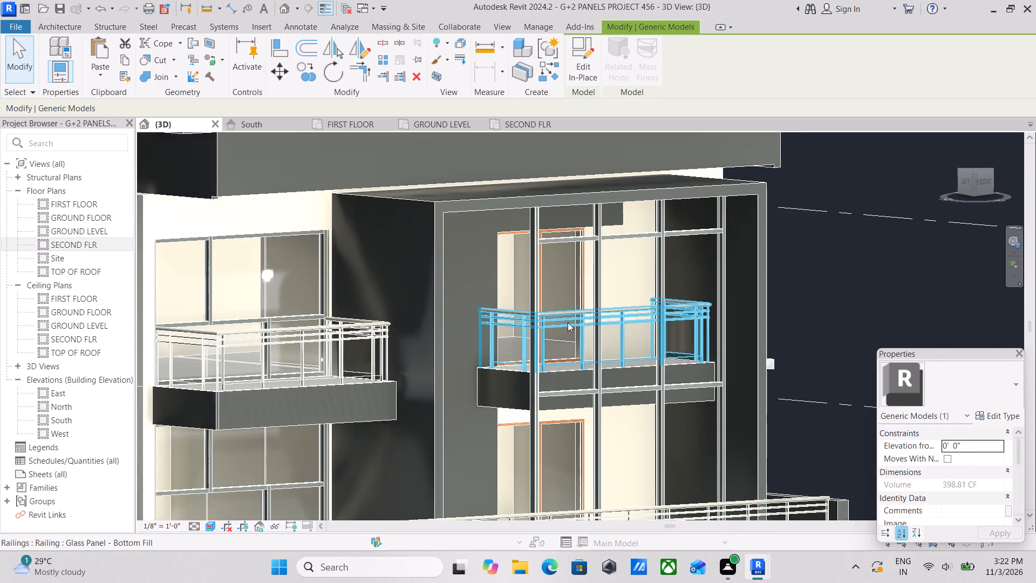
# Review the deepened frame against the roof, balconies and curtain wall from the front, the side and below.
pyautogui.scroll(-2, 598, 303)
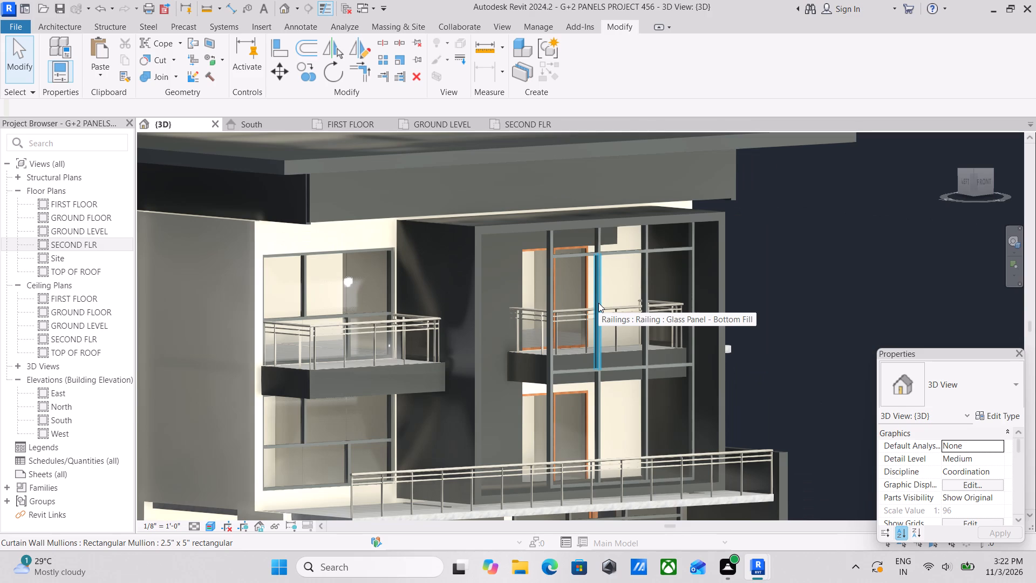
pyautogui.keyDown('shift'); pyautogui.moveTo(598, 301); pyautogui.dragTo(487, 226, button='middle'); pyautogui.keyUp('shift')
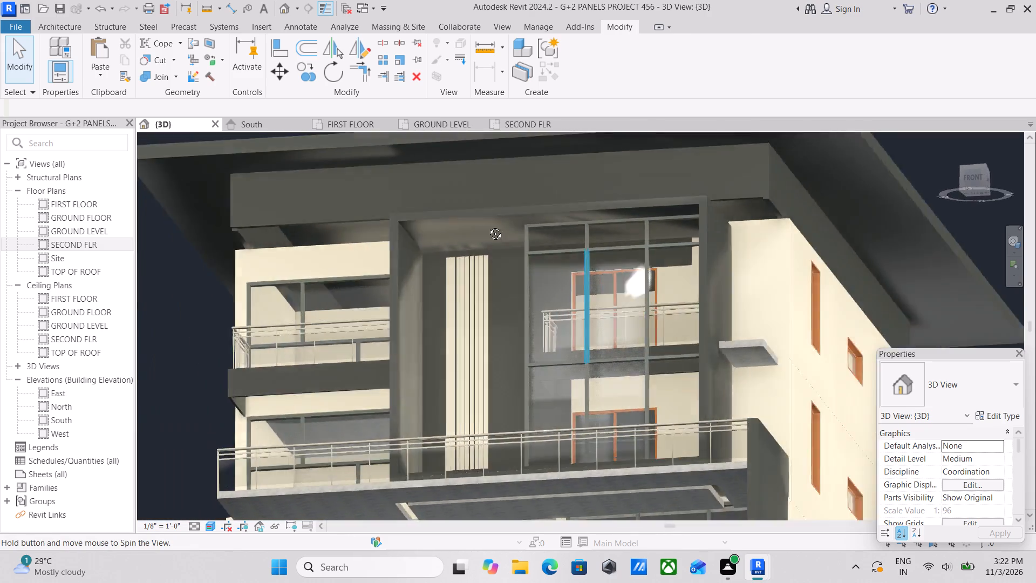
pyautogui.keyDown('shift'); pyautogui.moveTo(487, 226); pyautogui.dragTo(515, 276, button='middle'); pyautogui.keyUp('shift')
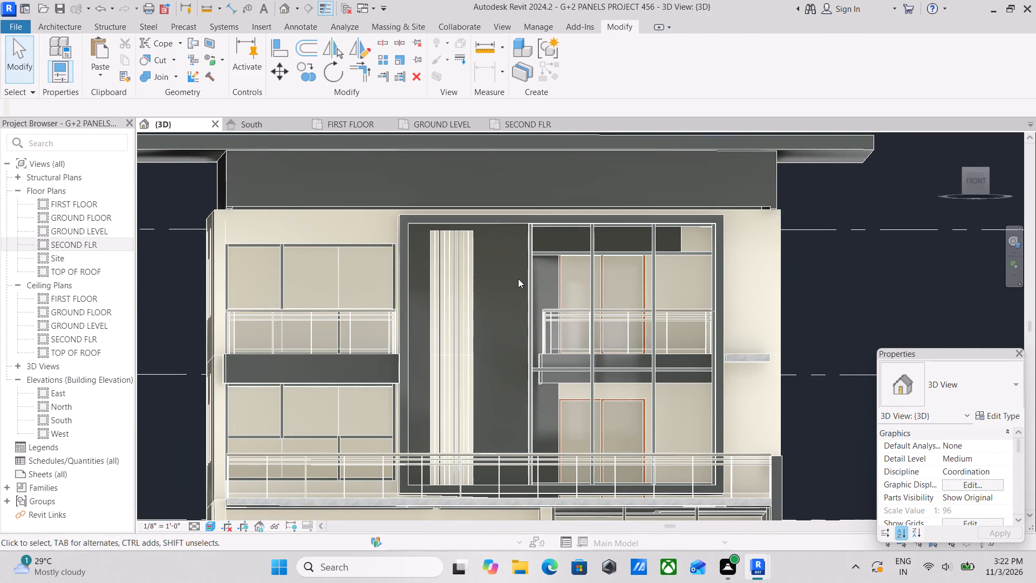
pyautogui.keyDown('shift'); pyautogui.moveTo(524, 289); pyautogui.dragTo(538, 296, button='middle'); pyautogui.keyUp('shift')
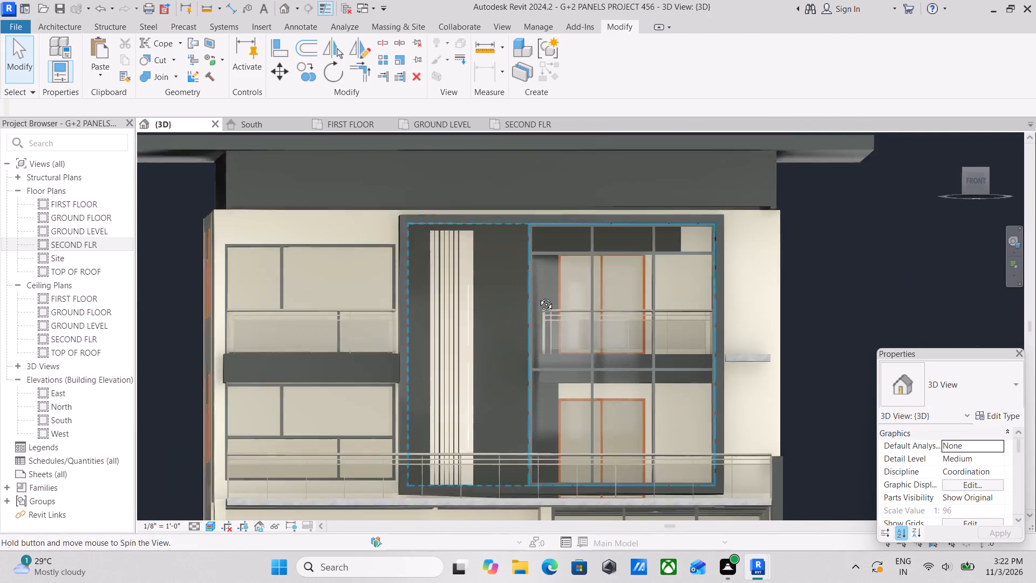
pyautogui.keyDown('shift'); pyautogui.moveTo(538, 296); pyautogui.dragTo(596, 300, button='middle'); pyautogui.keyUp('shift')
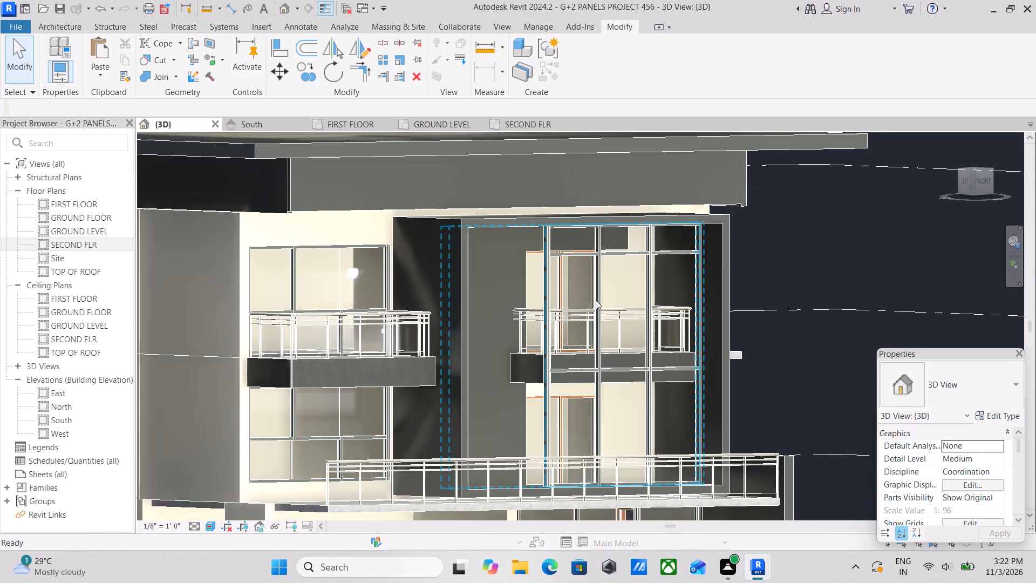
pyautogui.keyDown('shift'); pyautogui.moveTo(596, 300); pyautogui.dragTo(558, 179, button='middle'); pyautogui.keyUp('shift')
pyautogui.scroll(2, 548, 210)
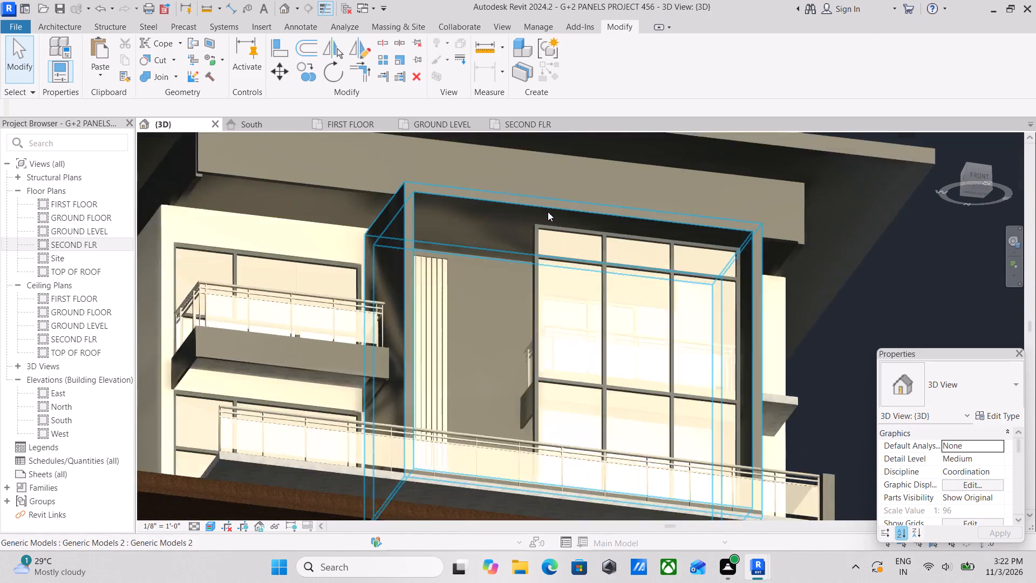
pyautogui.scroll(4, 548, 212)
pyautogui.scroll(-3, 547, 216)
pyautogui.moveTo(547, 216); pyautogui.dragTo(481, 468, button='middle')
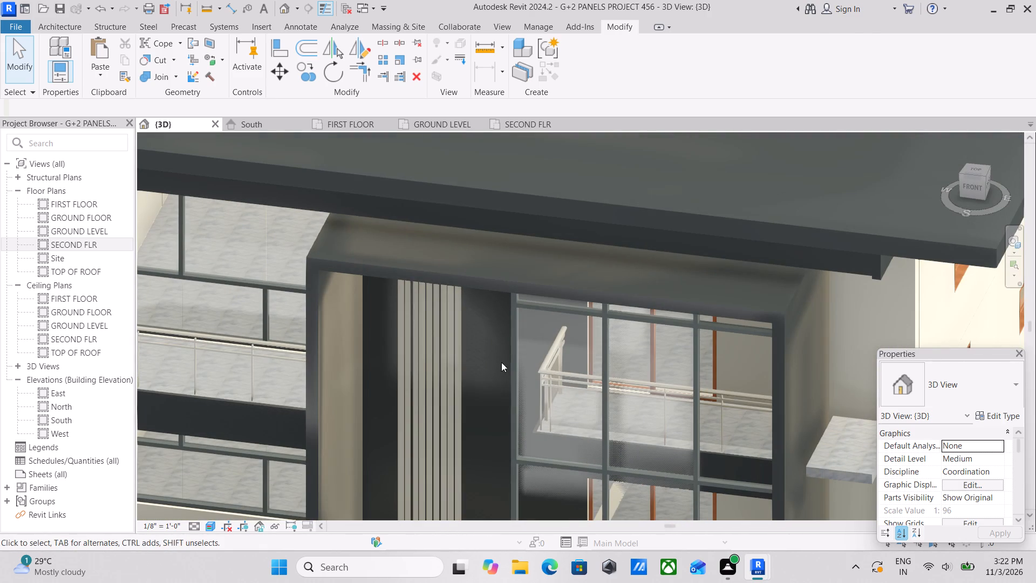
# Set the 3D view's visual style to Shaded.
pyautogui.click(215, 521)
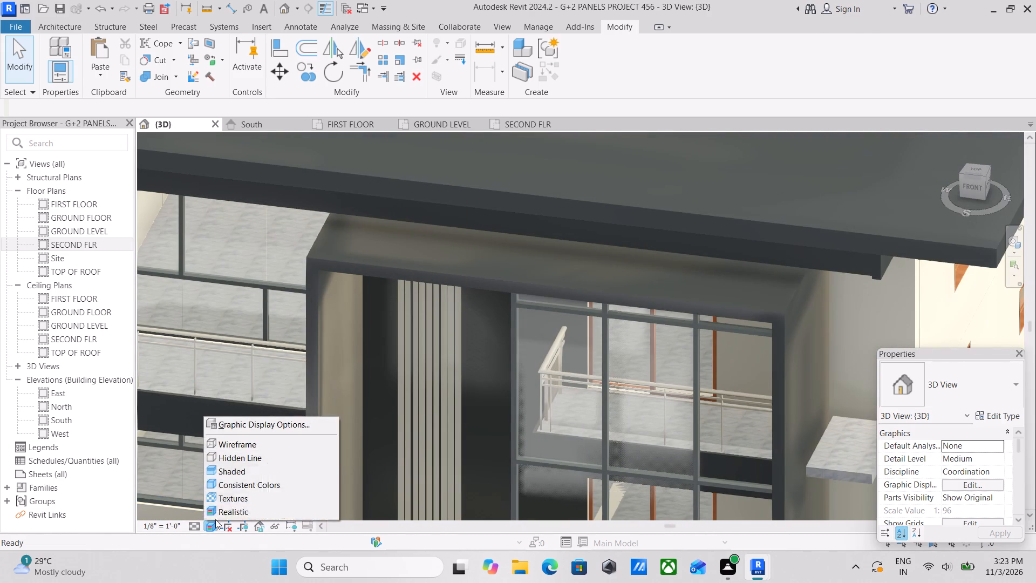
pyautogui.click(230, 465)
# Examine the projecting frame's underside, the slotted panel and the glazing from the front, above and below.
pyautogui.keyDown('shift'); pyautogui.moveTo(522, 367); pyautogui.dragTo(608, 127, button='middle'); pyautogui.keyUp('shift')
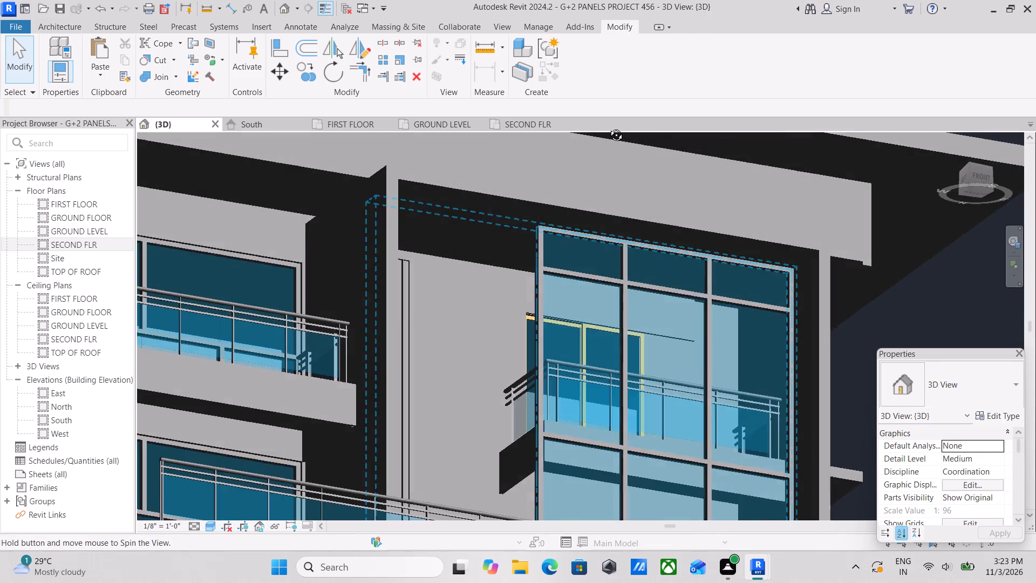
pyautogui.keyDown('shift'); pyautogui.moveTo(608, 127); pyautogui.dragTo(608, 126, button='middle'); pyautogui.keyUp('shift')
pyautogui.scroll(3, 592, 252)
pyautogui.moveTo(576, 222); pyautogui.dragTo(542, 275, button='middle')
pyautogui.keyDown('shift'); pyautogui.moveTo(533, 277); pyautogui.dragTo(506, 318, button='middle'); pyautogui.keyUp('shift')
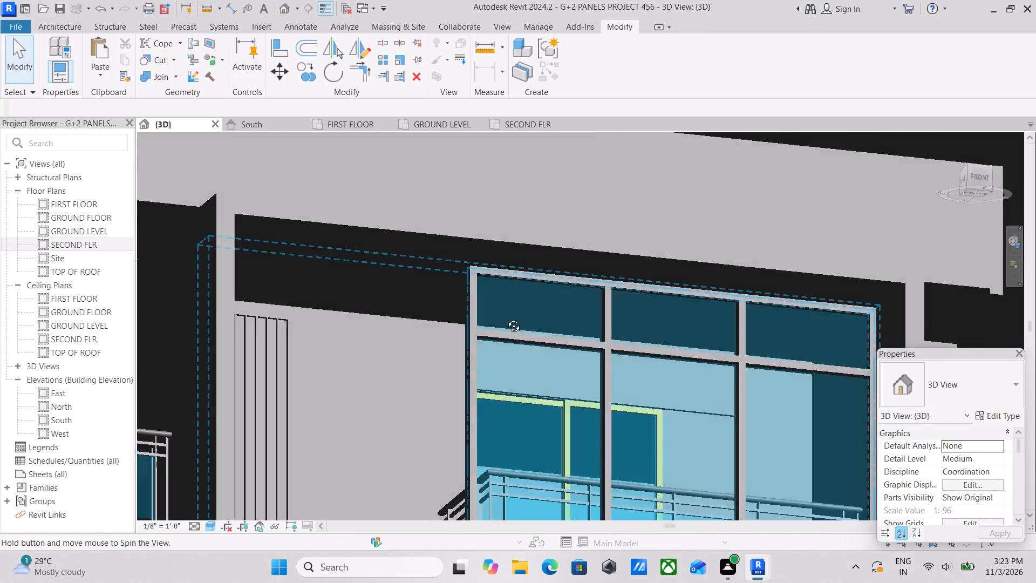
pyautogui.keyDown('shift'); pyautogui.moveTo(506, 318); pyautogui.dragTo(500, 426, button='middle'); pyautogui.keyUp('shift')
pyautogui.scroll(-2, 511, 413)
pyautogui.moveTo(511, 413); pyautogui.dragTo(514, 381, button='middle')
pyautogui.scroll(-2, 514, 381)
pyautogui.moveTo(514, 381); pyautogui.dragTo(514, 286, button='middle')
pyautogui.scroll(-3, 515, 290)
pyautogui.middleClick(515, 290)
pyautogui.scroll(5, 517, 289)
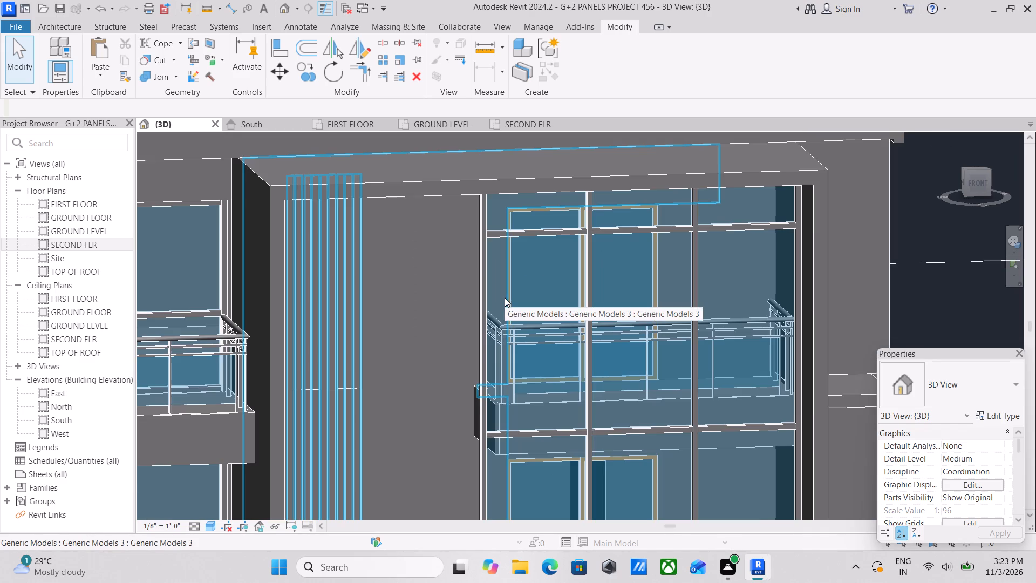
pyautogui.keyDown('shift'); pyautogui.moveTo(505, 297); pyautogui.dragTo(550, 199, button='middle'); pyautogui.keyUp('shift')
pyautogui.moveTo(551, 210); pyautogui.dragTo(531, 323, button='middle')
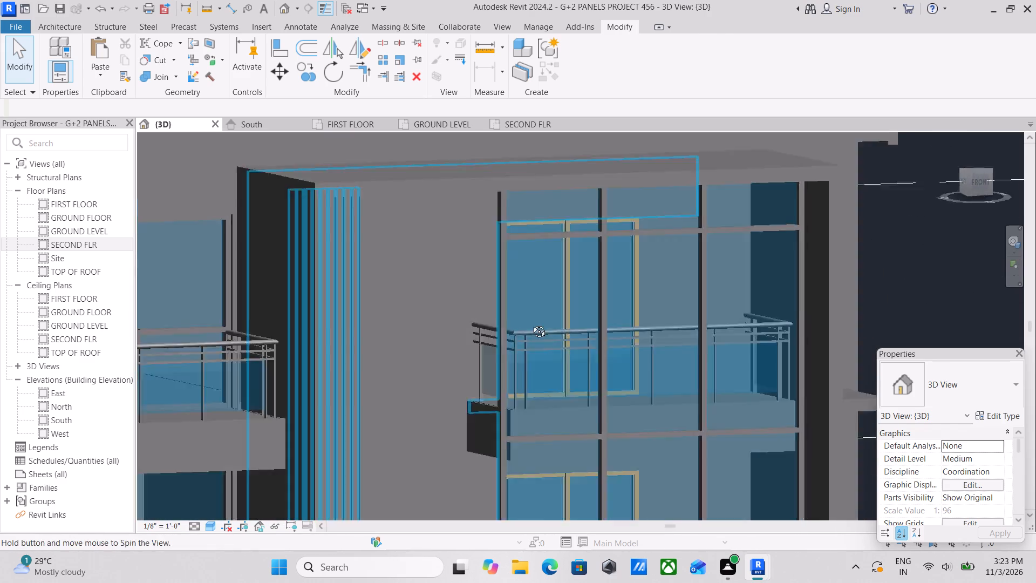
pyautogui.moveTo(531, 323); pyautogui.dragTo(503, 409, button='middle')
pyautogui.keyDown('shift'); pyautogui.moveTo(527, 361); pyautogui.dragTo(585, 166, button='middle'); pyautogui.keyUp('shift')
pyautogui.moveTo(581, 257); pyautogui.dragTo(507, 357, button='middle')
pyautogui.scroll(1, 506, 357)
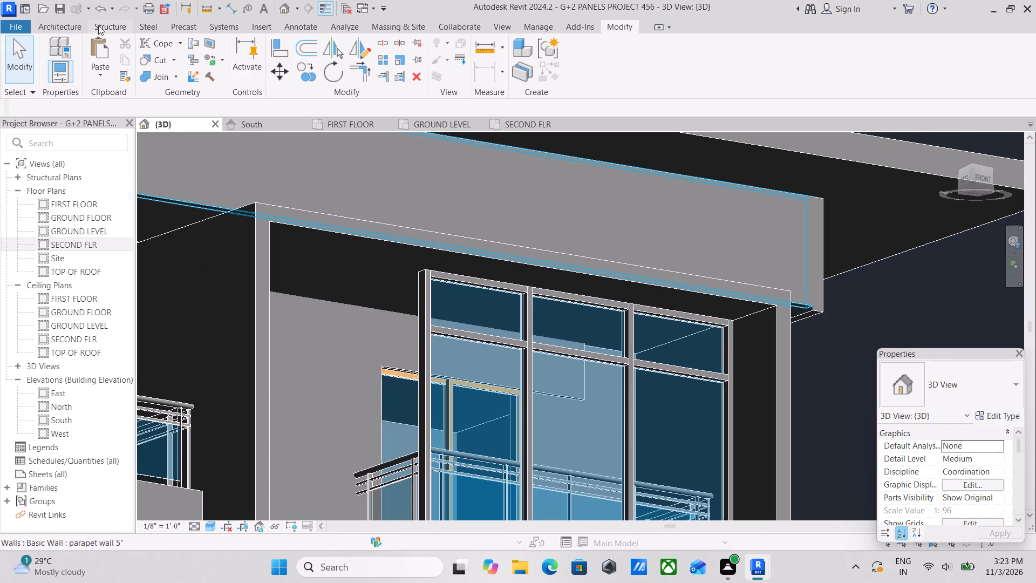
# Start an in-place component in the Generic Models category, accepting the default name.
pyautogui.click(78, 28)
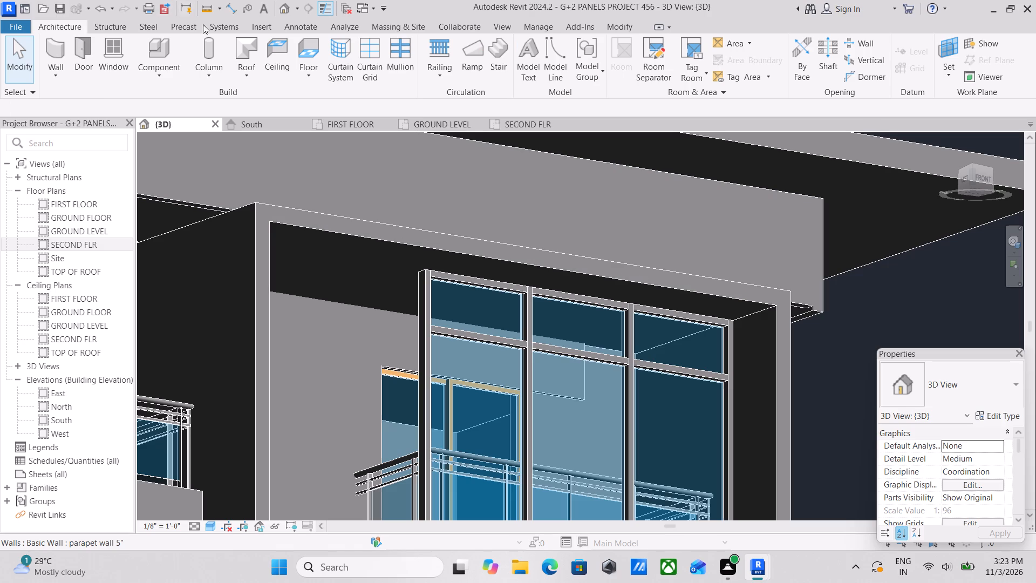
pyautogui.scroll(-2, 219, 0)
pyautogui.scroll(-1, 329, 0)
pyautogui.scroll(-2, 193, 516)
pyautogui.scroll(1, 125, 455)
pyautogui.scroll(3, 432, 397)
pyautogui.moveTo(432, 397); pyautogui.dragTo(434, 423, button='middle')
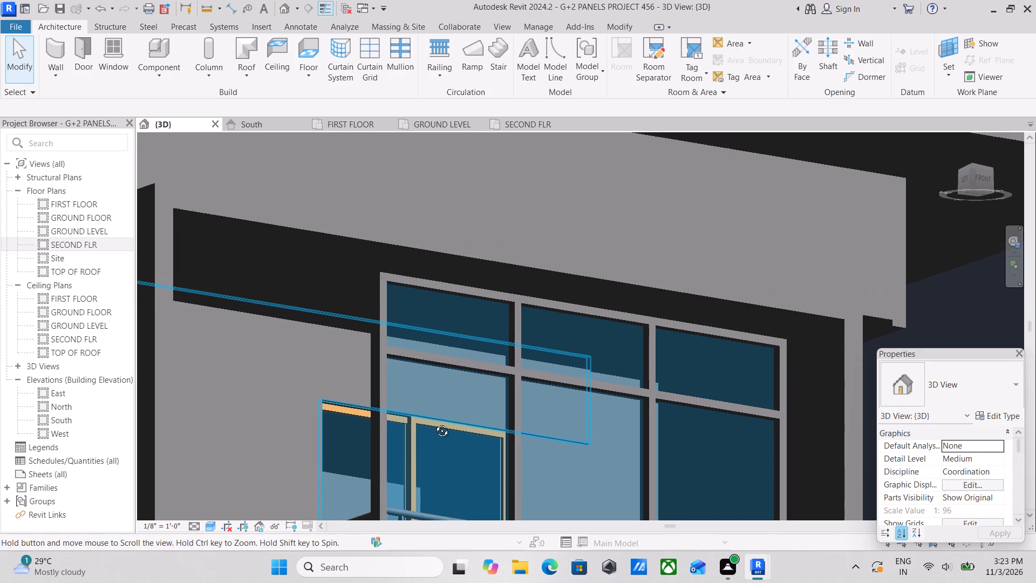
pyautogui.moveTo(434, 423); pyautogui.dragTo(470, 362, button='middle')
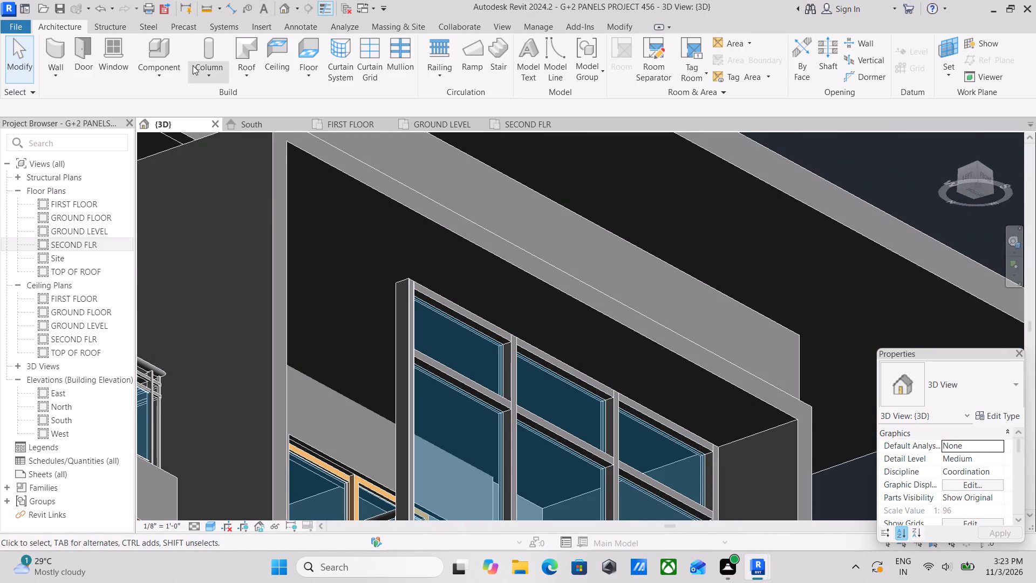
pyautogui.click(154, 76)
pyautogui.click(161, 136)
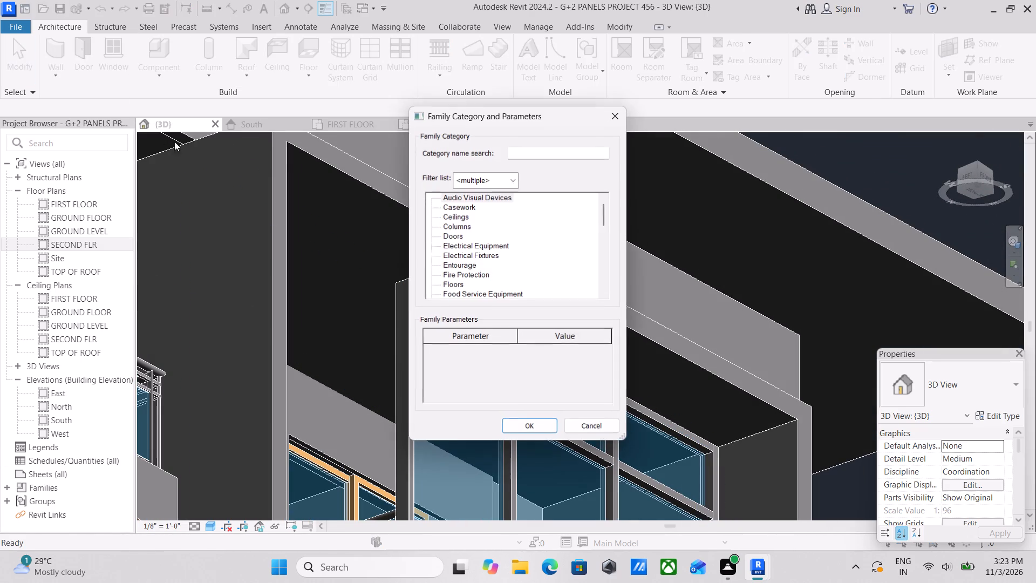
pyautogui.scroll(-2, 526, 290)
pyautogui.scroll(-2, 467, 243)
pyautogui.scroll(1, 467, 243)
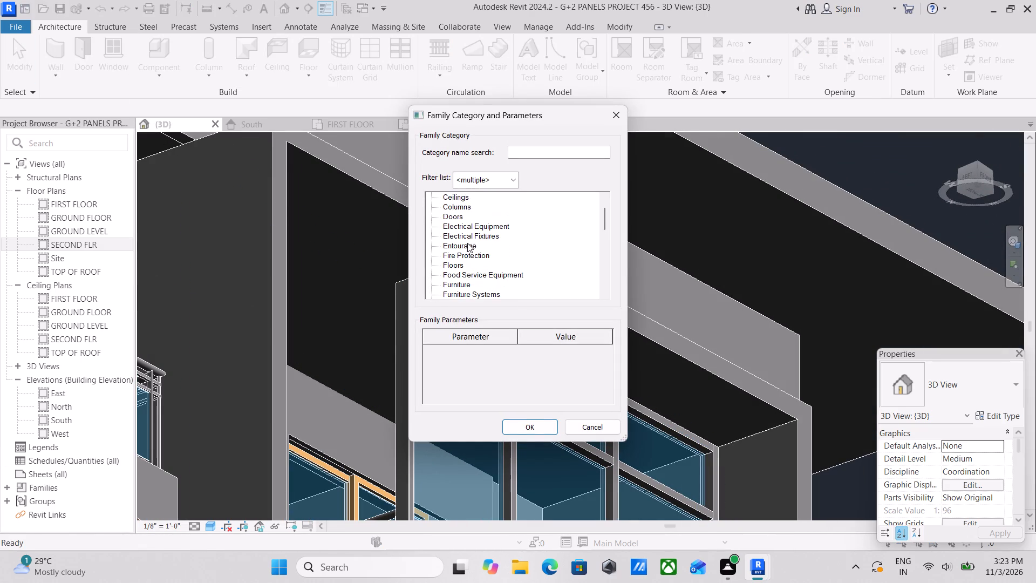
pyautogui.scroll(1, 467, 243)
pyautogui.scroll(-3, 467, 243)
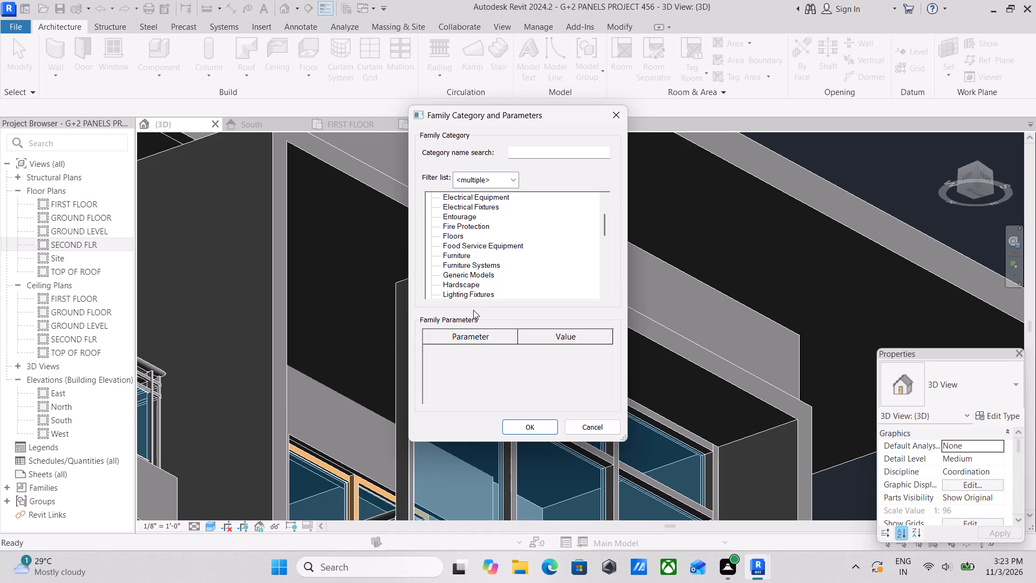
pyautogui.click(453, 274)
pyautogui.click(532, 432)
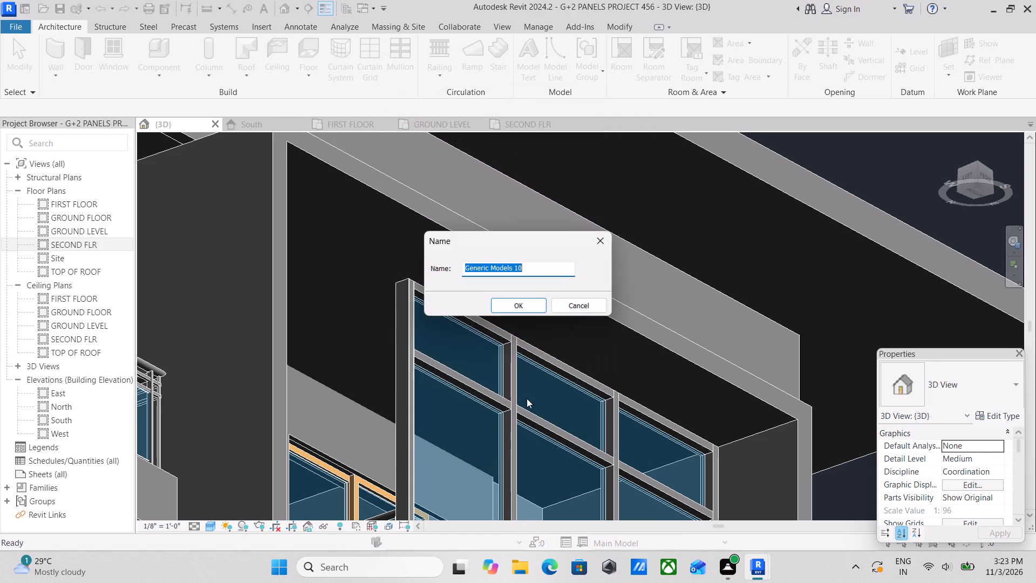
pyautogui.click(513, 315)
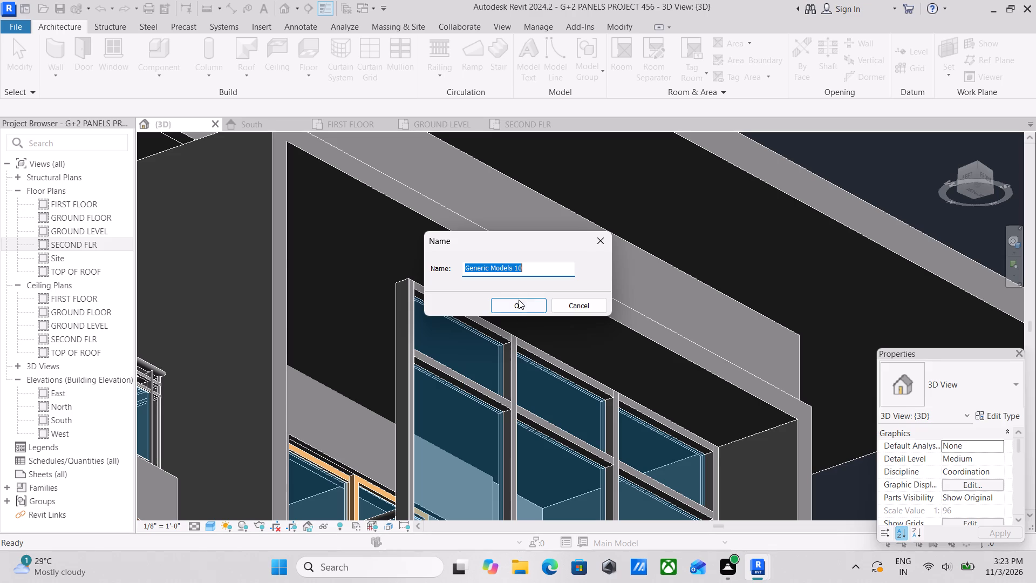
pyautogui.click(522, 302)
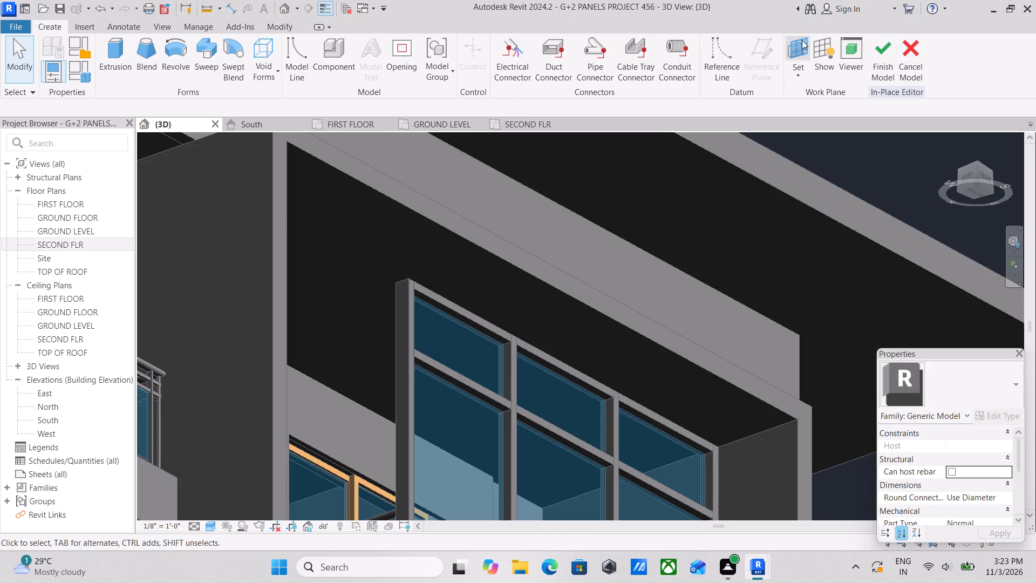
# Set the work plane by picking the underside of the projecting frame's top slab.
pyautogui.click(796, 74)
pyautogui.click(807, 127)
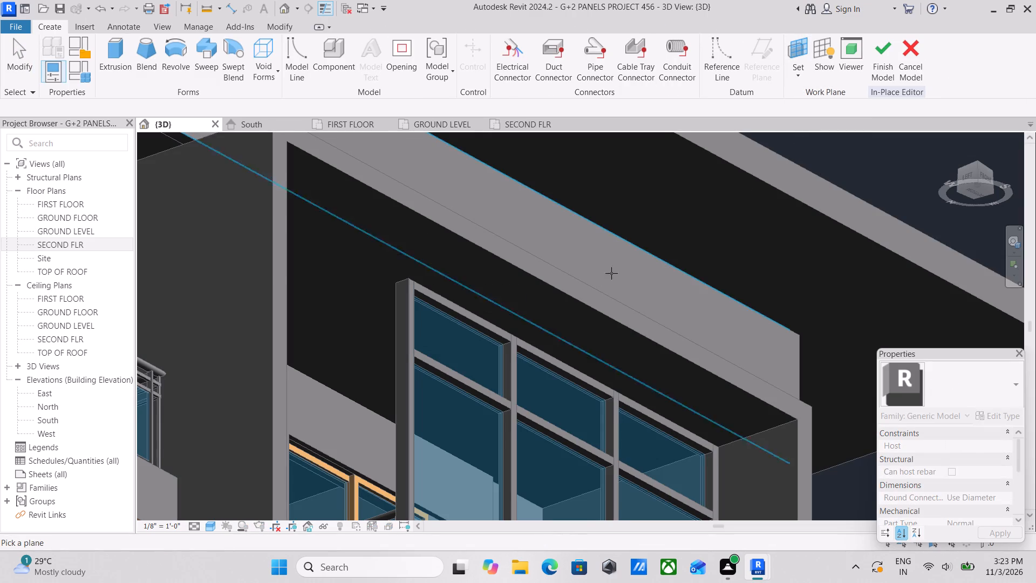
pyautogui.scroll(2, 508, 304)
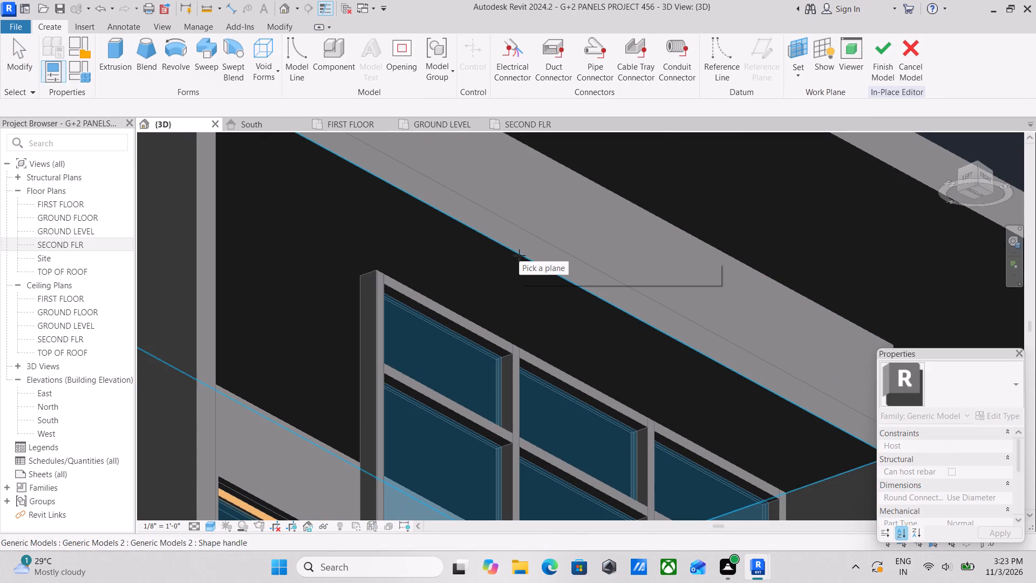
pyautogui.scroll(-7, 519, 268)
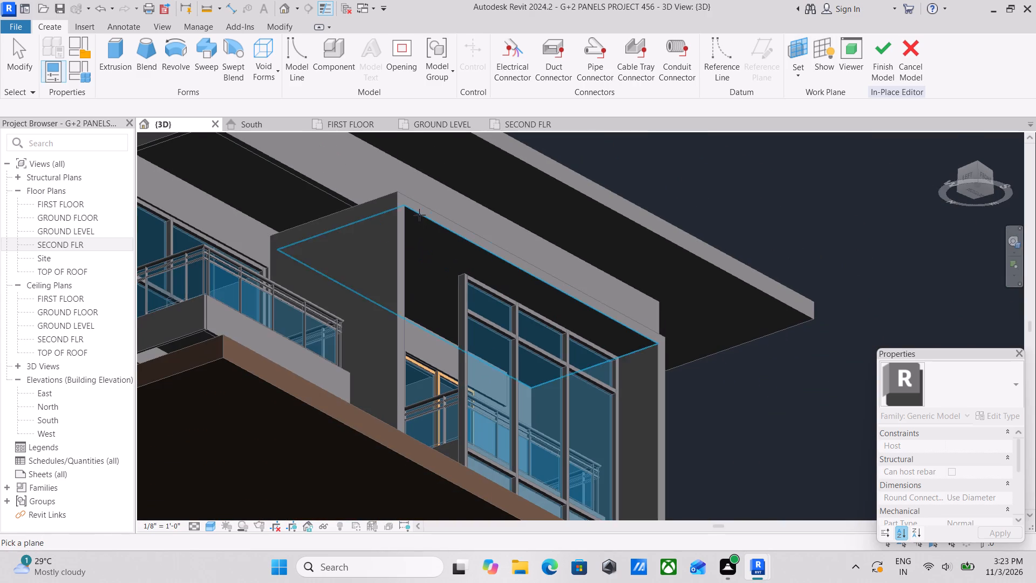
pyautogui.click(469, 242)
pyautogui.scroll(3, 482, 262)
pyautogui.moveTo(487, 266); pyautogui.dragTo(466, 277, button='middle')
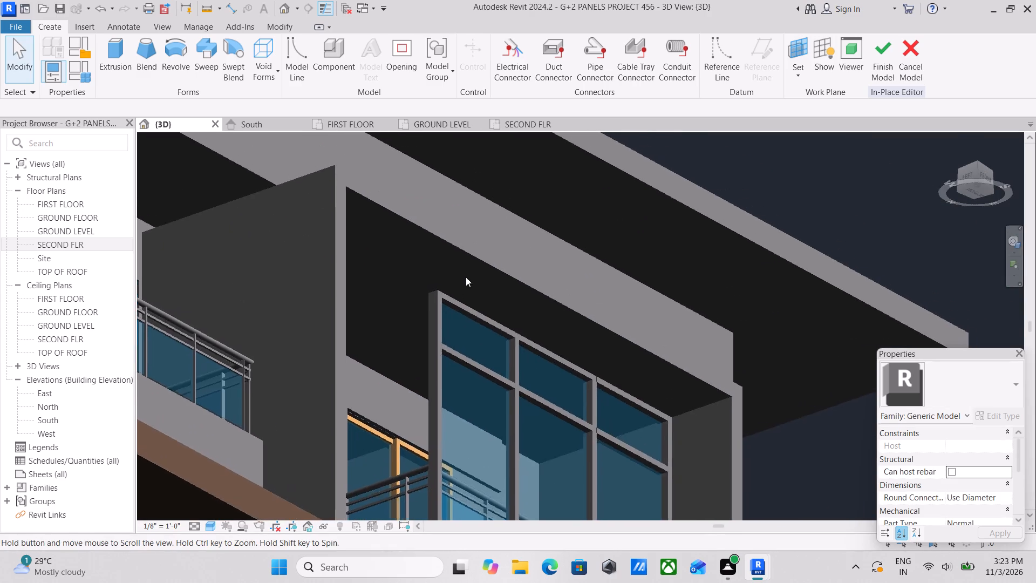
pyautogui.moveTo(466, 277); pyautogui.dragTo(466, 277, button='middle')
pyautogui.scroll(1, 456, 281)
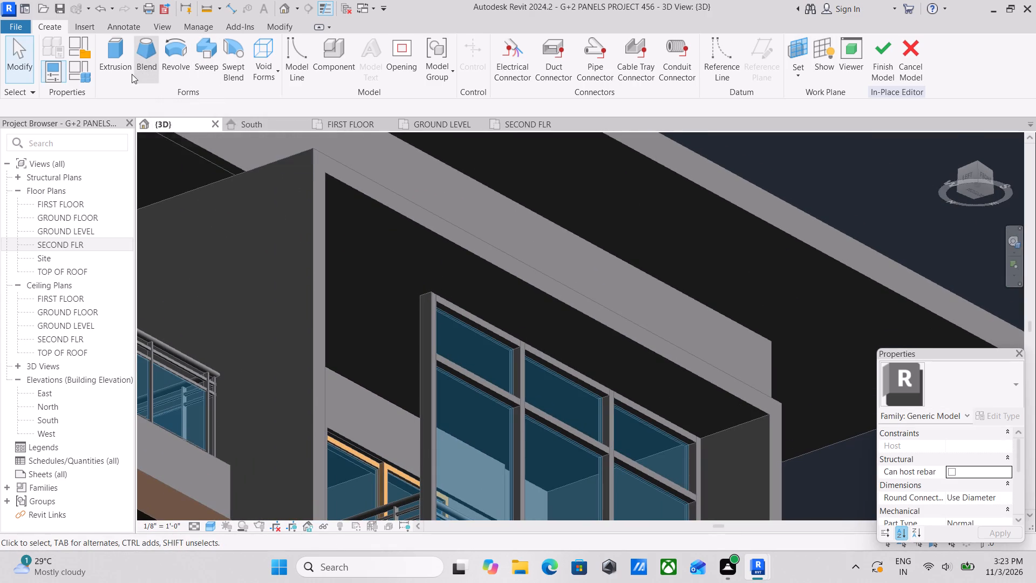
# Start an extrusion and sketch a circle of about 7" radius on the frame's soffit, near the glazing's upper corner.
pyautogui.click(115, 70)
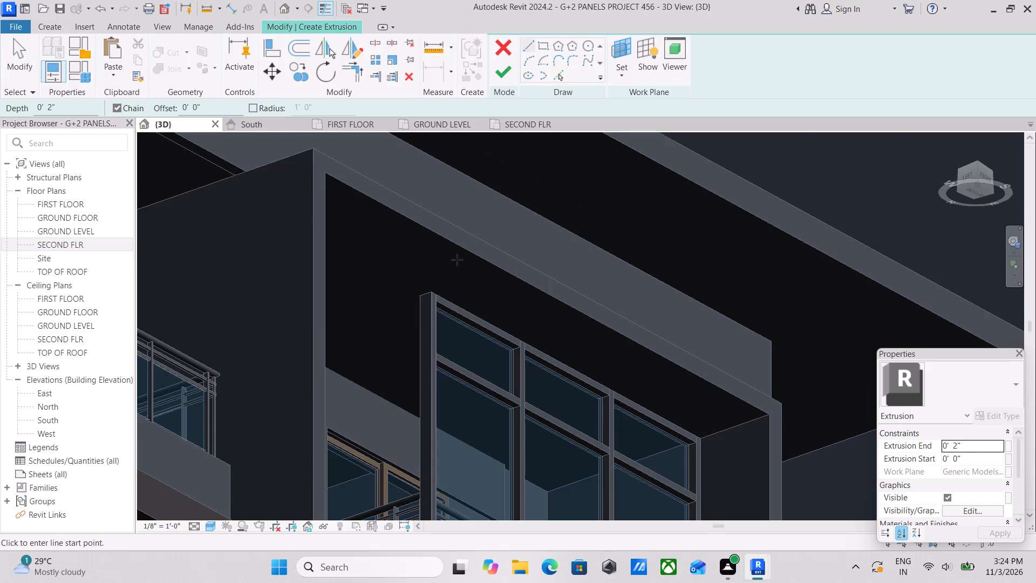
pyautogui.scroll(3, 457, 260)
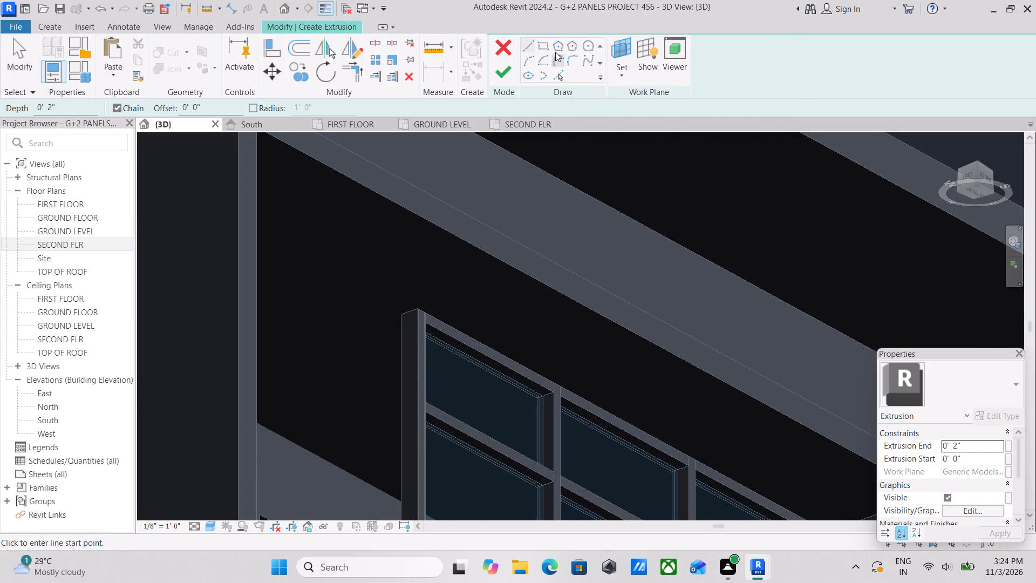
pyautogui.click(590, 44)
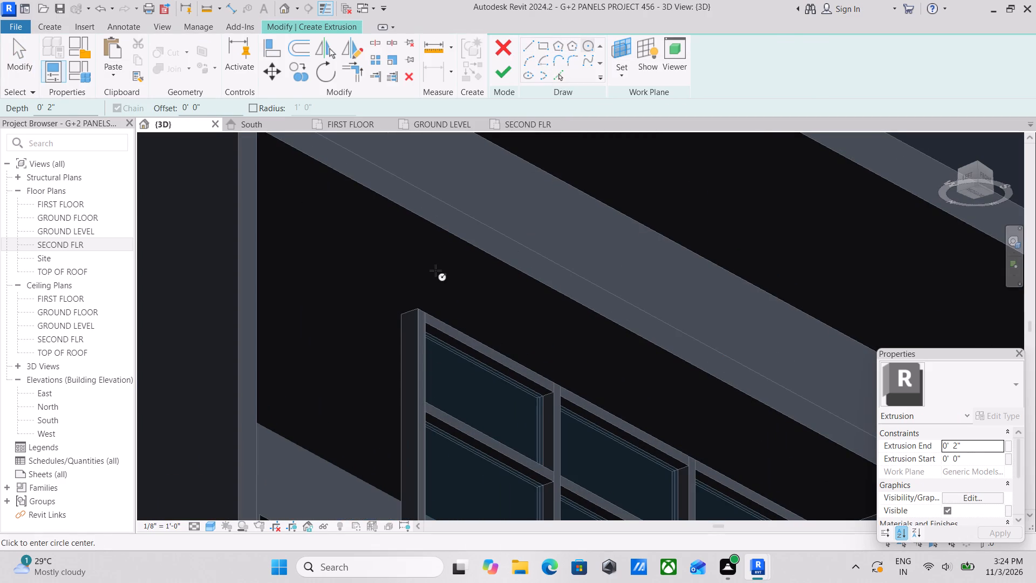
pyautogui.click(435, 270)
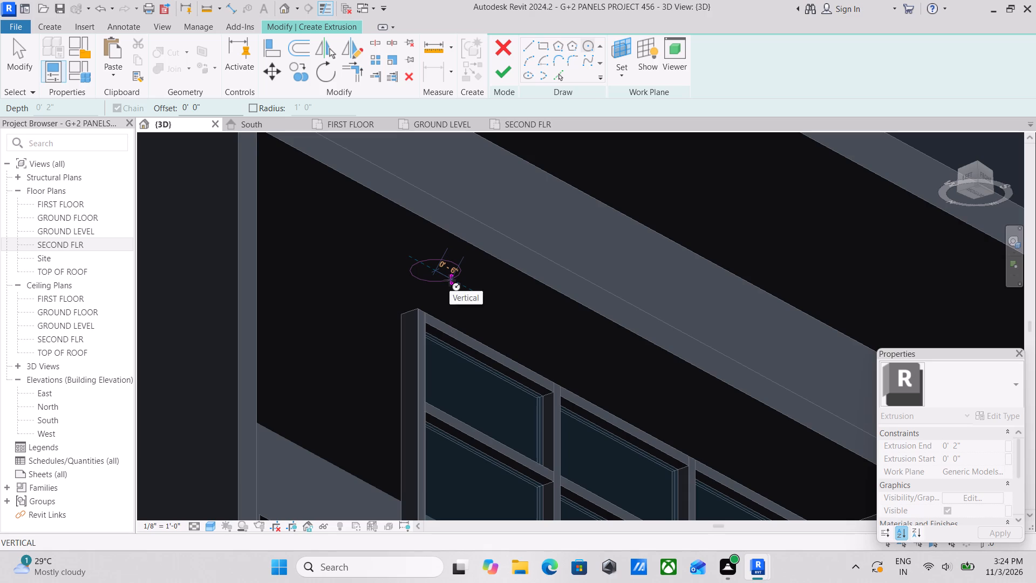
pyautogui.click(451, 281)
pyautogui.scroll(-1, 490, 293)
pyautogui.press('Escape')
pyautogui.scroll(2, 459, 290)
pyautogui.press('Escape')
# Select the sketched circle and check its size and position against the frame, slotted panel and glazing, and deselect it.
pyautogui.moveTo(372, 229); pyautogui.dragTo(437, 280)
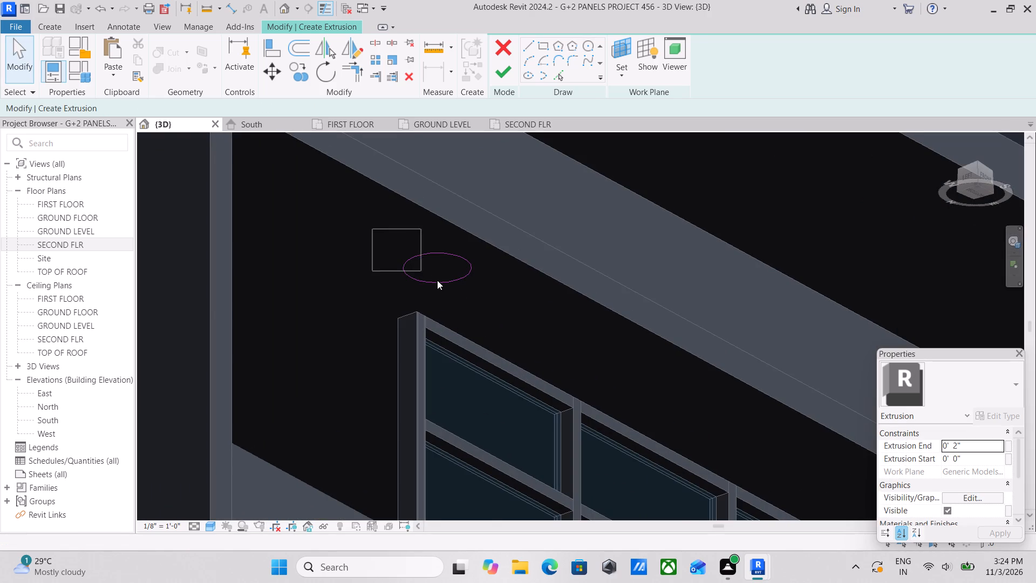
pyautogui.moveTo(437, 280); pyautogui.dragTo(486, 306)
pyautogui.scroll(-4, 514, 306)
pyautogui.moveTo(536, 319); pyautogui.dragTo(485, 362, button='middle')
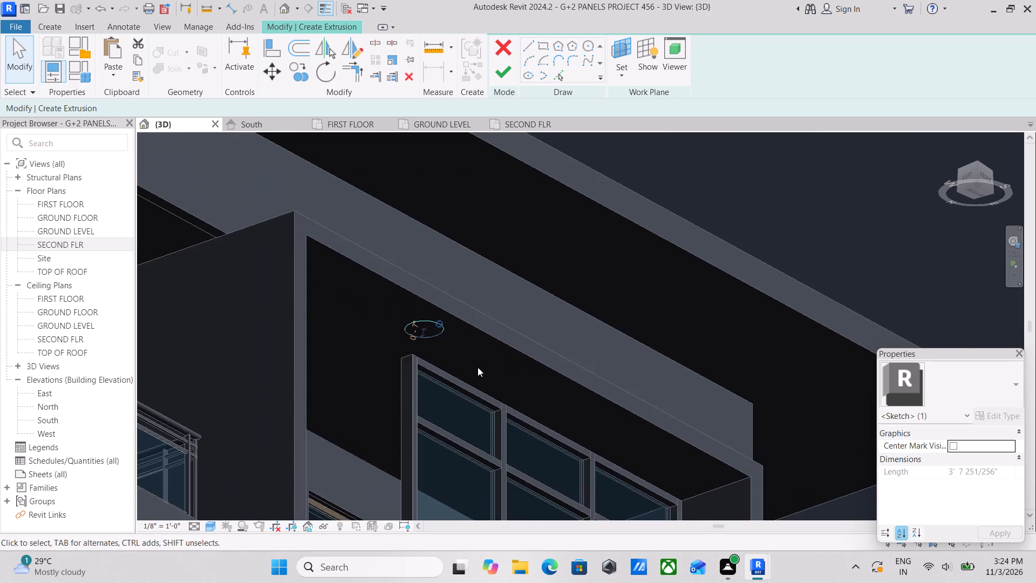
pyautogui.scroll(3, 447, 328)
pyautogui.scroll(-2, 452, 351)
pyautogui.keyDown('shift'); pyautogui.moveTo(448, 370); pyautogui.dragTo(397, 548, button='middle'); pyautogui.keyUp('shift')
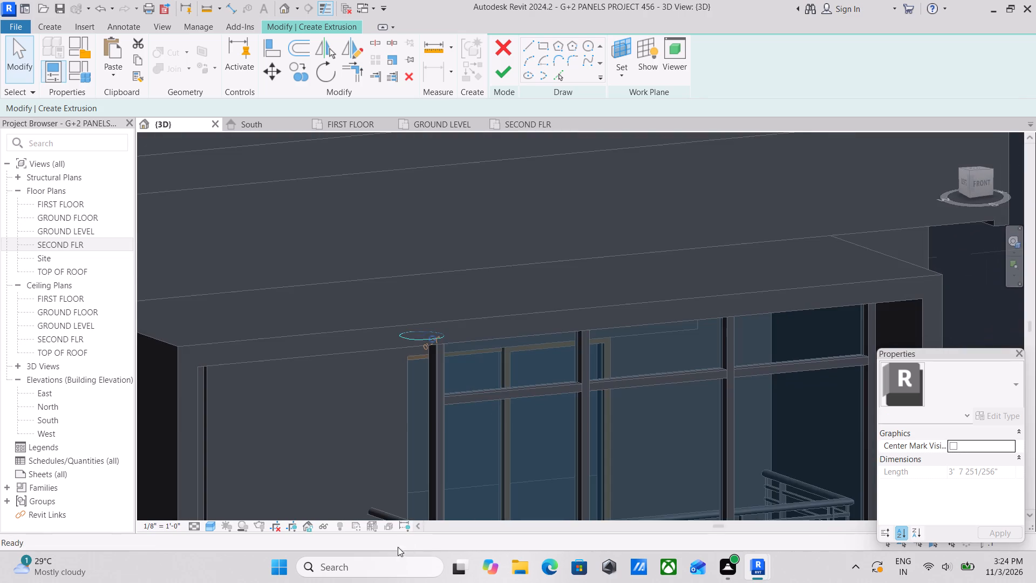
pyautogui.keyDown('shift'); pyautogui.moveTo(472, 437); pyautogui.dragTo(425, 409, button='middle'); pyautogui.keyUp('shift')
pyautogui.keyDown('shift'); pyautogui.scroll(-1, 425, 409); pyautogui.keyUp('shift')
pyautogui.scroll(1, 428, 410)
pyautogui.scroll(-5, 440, 415)
pyautogui.moveTo(466, 410); pyautogui.dragTo(444, 222, button='middle')
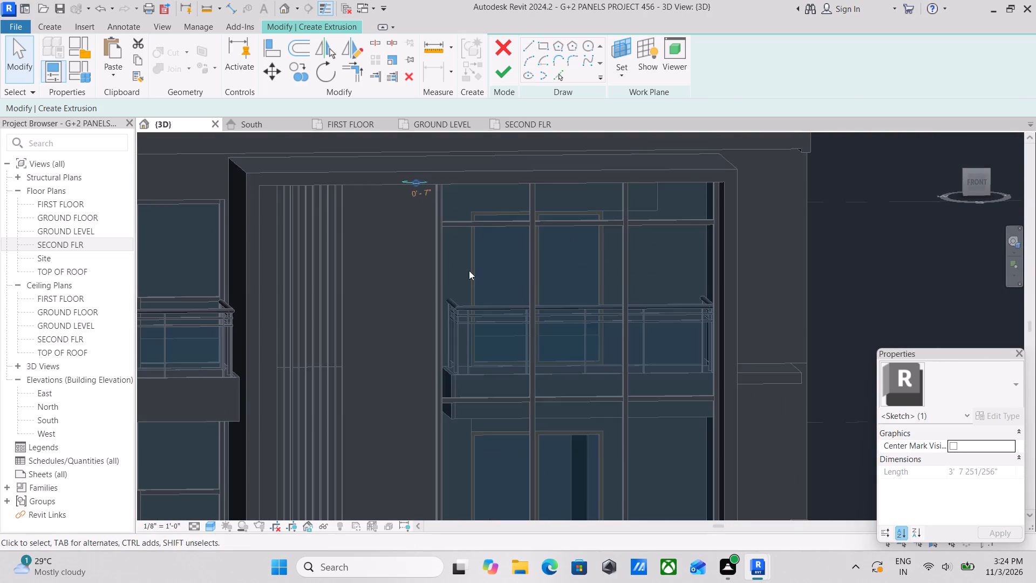
pyautogui.scroll(-2, 469, 325)
pyautogui.moveTo(466, 327); pyautogui.dragTo(452, 275, button='middle')
pyautogui.keyDown('shift'); pyautogui.moveTo(443, 356); pyautogui.dragTo(431, 209, button='middle'); pyautogui.keyUp('shift')
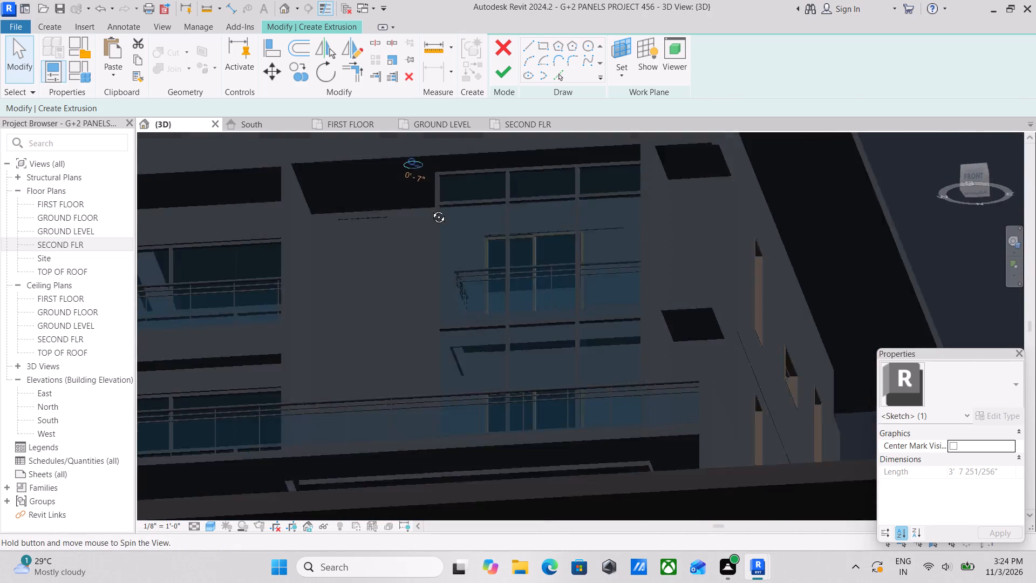
pyautogui.keyDown('shift'); pyautogui.moveTo(431, 209); pyautogui.dragTo(546, 163, button='middle'); pyautogui.keyUp('shift')
pyautogui.moveTo(489, 214); pyautogui.dragTo(433, 433, button='middle')
pyautogui.scroll(9, 427, 433)
pyautogui.press('Escape')
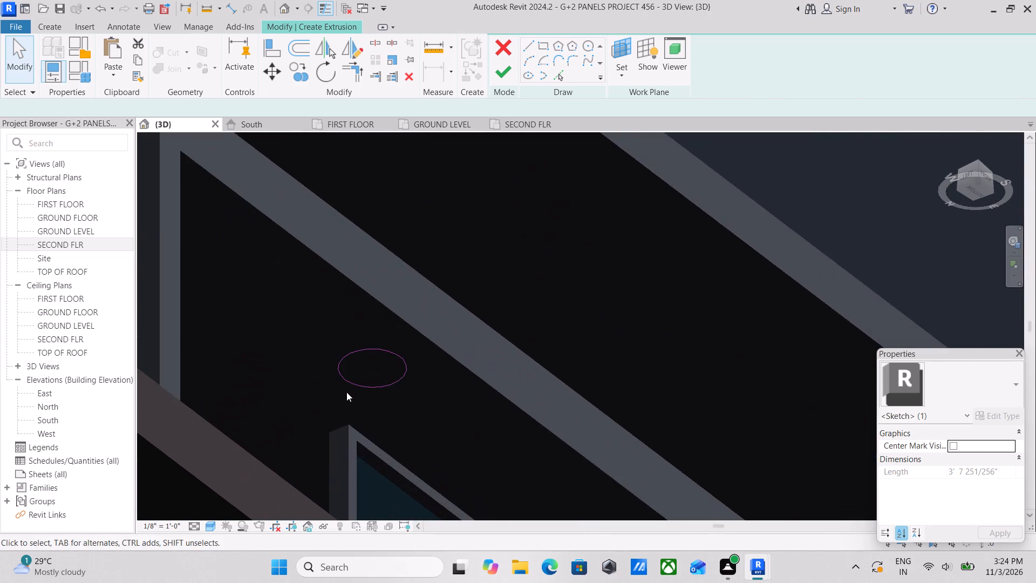
pyautogui.press('Escape')
# Set the soffit circle's radius to 5".
pyautogui.scroll(3, 347, 392)
pyautogui.click(424, 338)
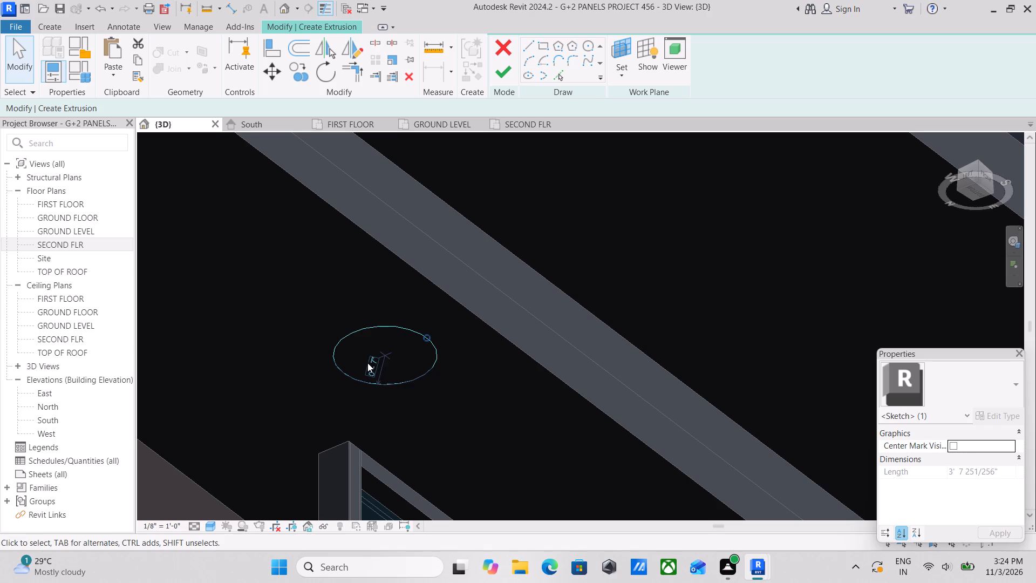
pyautogui.click(367, 363)
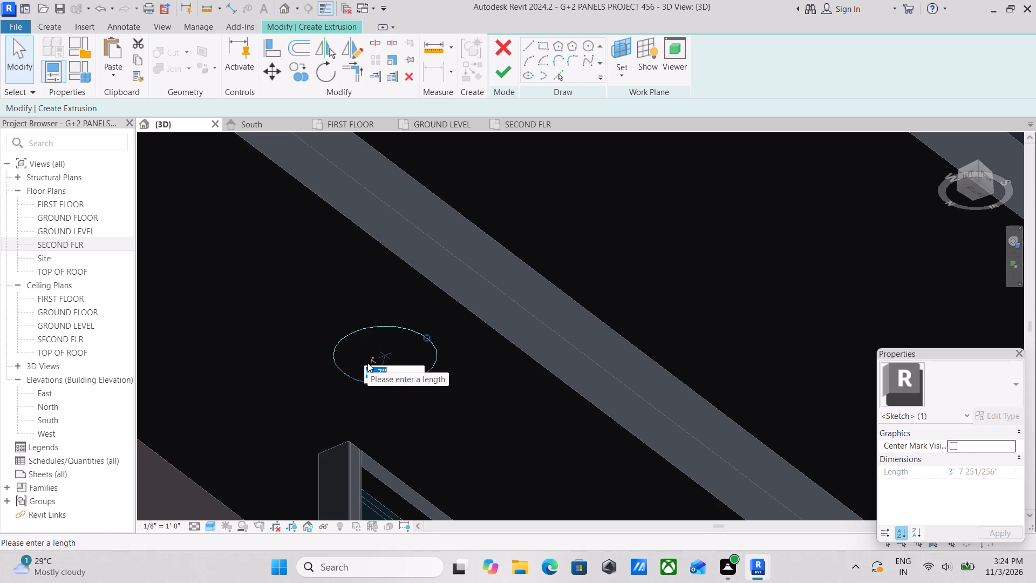
pyautogui.press('5')
pyautogui.hotkey('shift', '"')
pyautogui.press('Return')
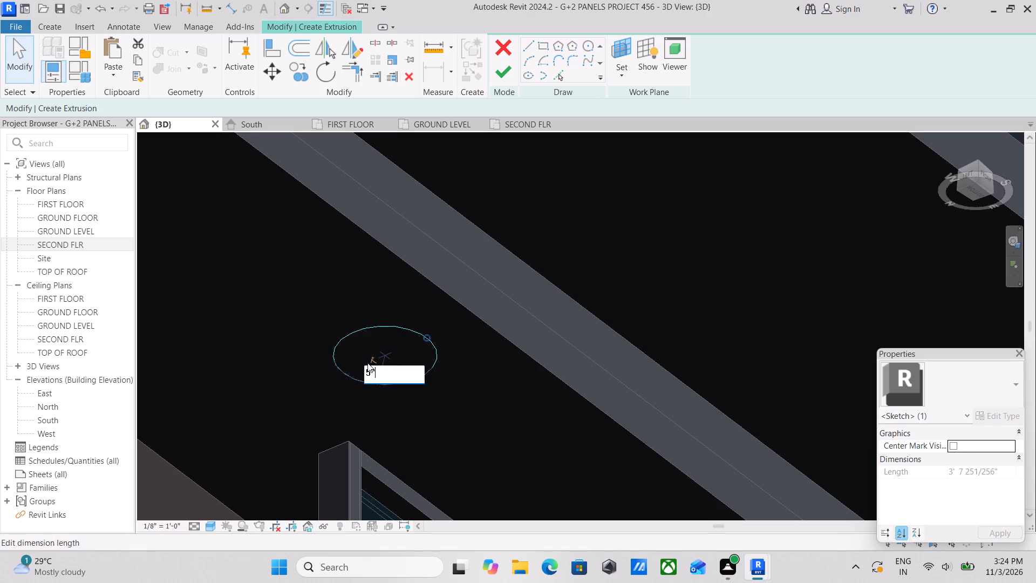
pyautogui.press('Escape')
# Examine the resized circle against the frame's soffit, the glazing and the slotted panel.
pyautogui.scroll(-3, 400, 370)
pyautogui.scroll(-1, 439, 435)
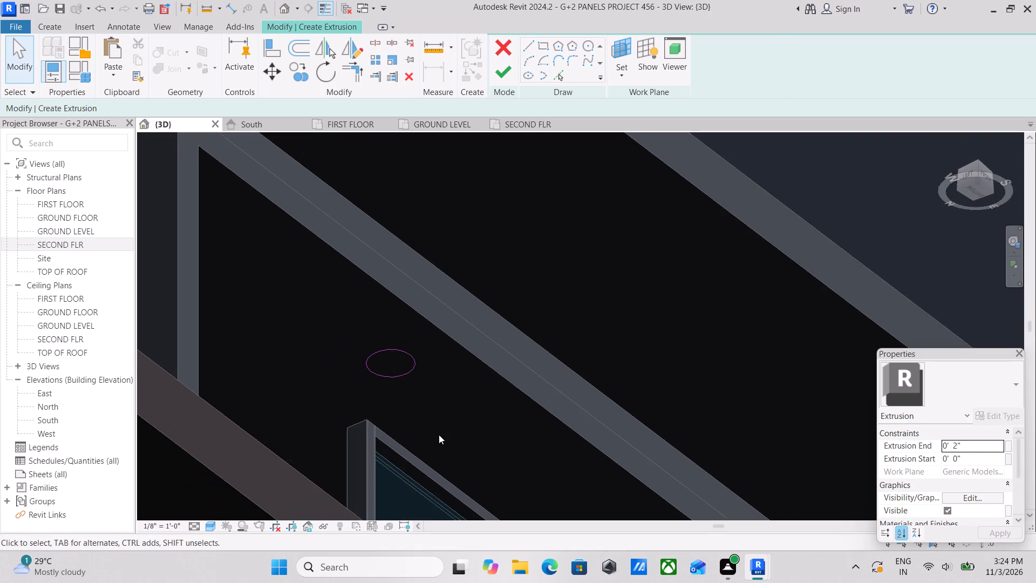
pyautogui.moveTo(440, 431); pyautogui.dragTo(372, 539, button='middle')
pyautogui.moveTo(456, 444); pyautogui.dragTo(446, 325, button='middle')
pyautogui.scroll(-1, 451, 424)
pyautogui.scroll(-2, 479, 365)
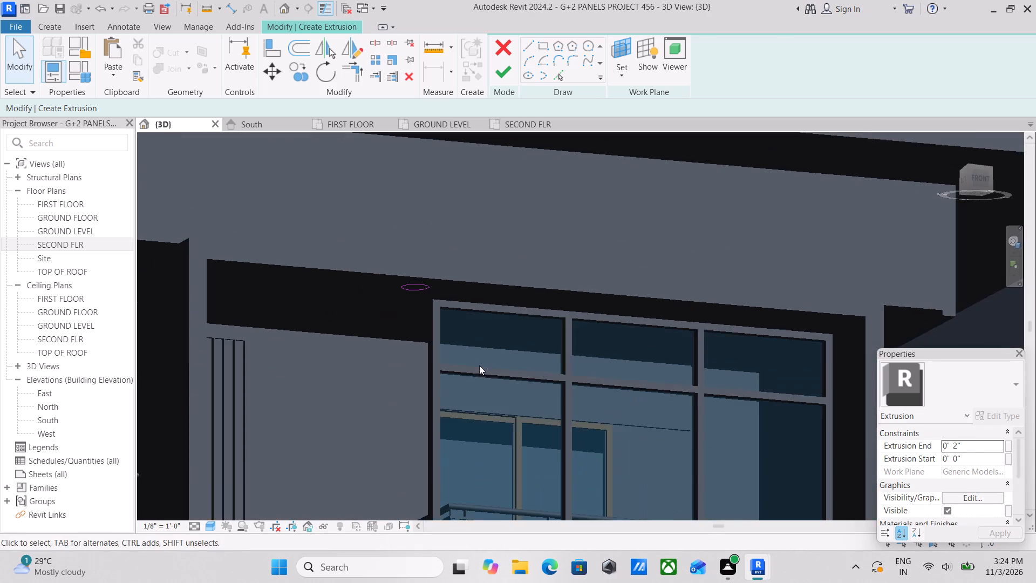
pyautogui.moveTo(472, 365); pyautogui.dragTo(411, 361, button='middle')
pyautogui.scroll(-1, 418, 362)
pyautogui.scroll(3, 351, 313)
pyautogui.keyDown('shift'); pyautogui.moveTo(419, 352); pyautogui.dragTo(495, 243, button='middle'); pyautogui.keyUp('shift')
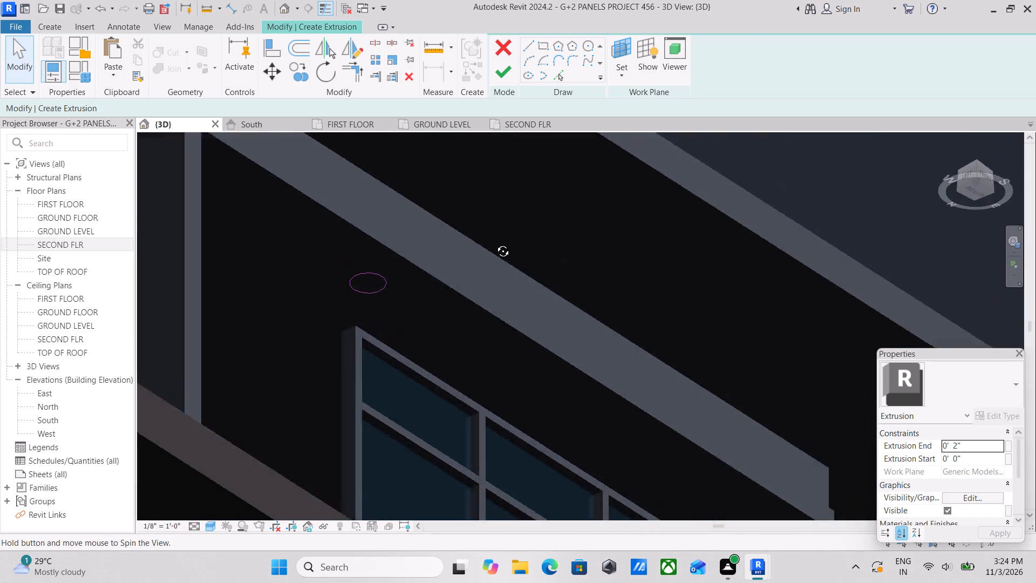
pyautogui.keyDown('shift'); pyautogui.moveTo(495, 243); pyautogui.dragTo(519, 238, button='middle'); pyautogui.keyUp('shift')
pyautogui.keyDown('shift'); pyautogui.moveTo(524, 250); pyautogui.dragTo(528, 234, button='middle'); pyautogui.keyUp('shift')
pyautogui.scroll(-1, 386, 275)
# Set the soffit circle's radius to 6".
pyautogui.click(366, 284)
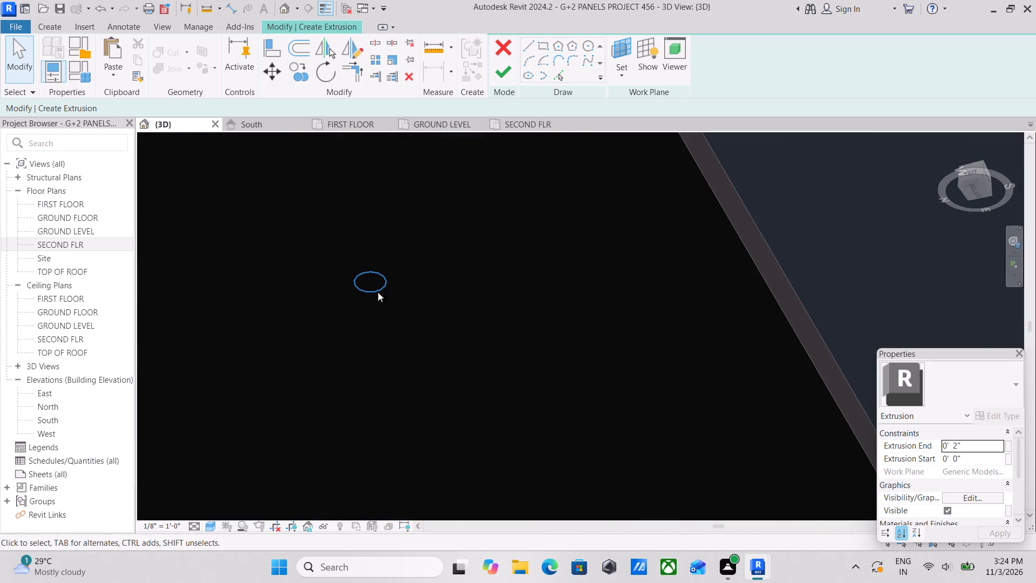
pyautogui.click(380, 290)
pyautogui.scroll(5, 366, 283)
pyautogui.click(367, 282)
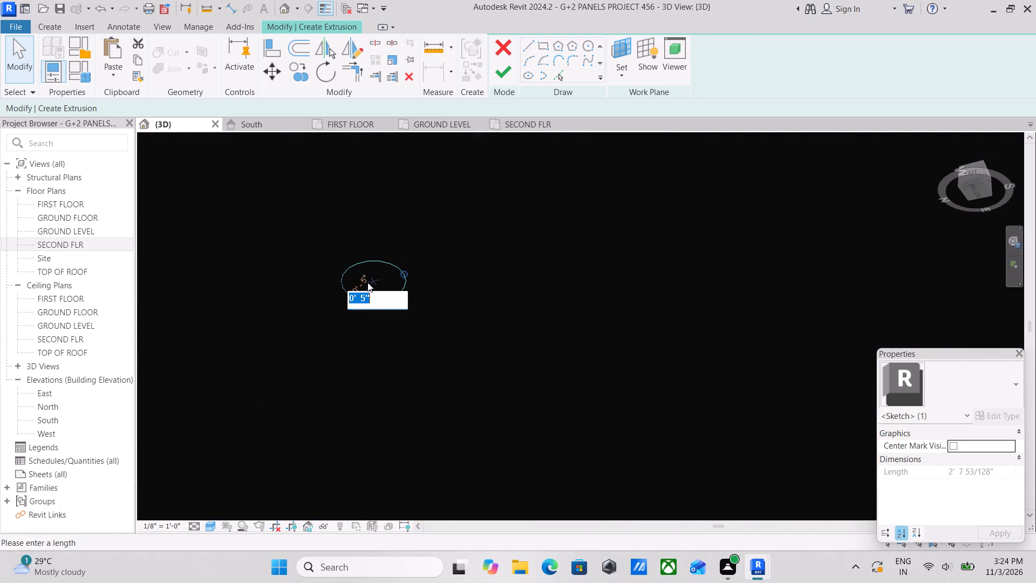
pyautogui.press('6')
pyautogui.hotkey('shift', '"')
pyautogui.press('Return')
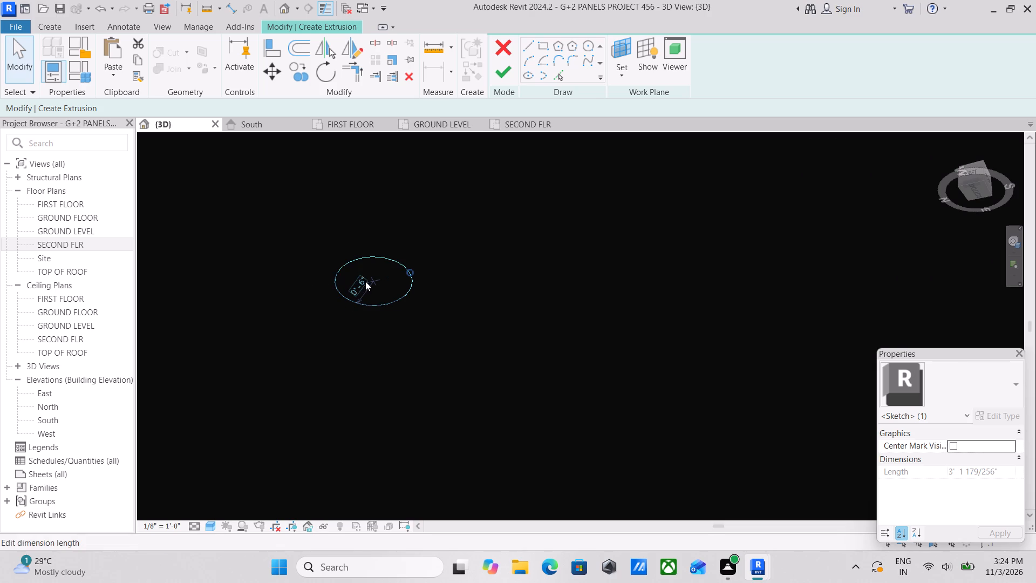
# Set the soffit circle's radius to 7" and deselect it.
pyautogui.click(362, 279)
pyautogui.press('7')
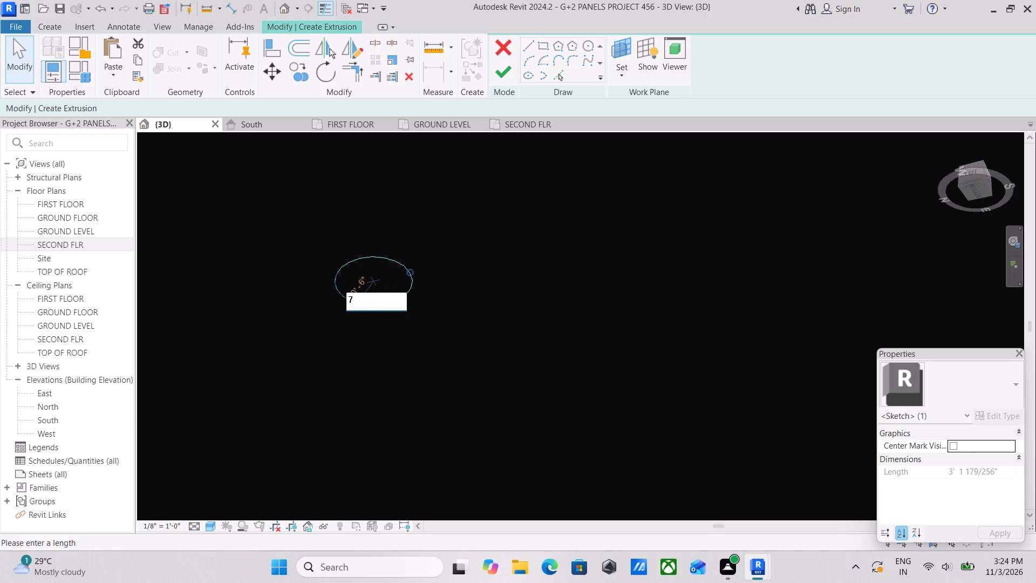
pyautogui.hotkey('shift', '"')
pyautogui.press('Return')
pyautogui.press('Escape')
# Select the soffit circle and examine its size and placement against the whole facade, the projecting frame and the glazing.
pyautogui.scroll(-2, 403, 288)
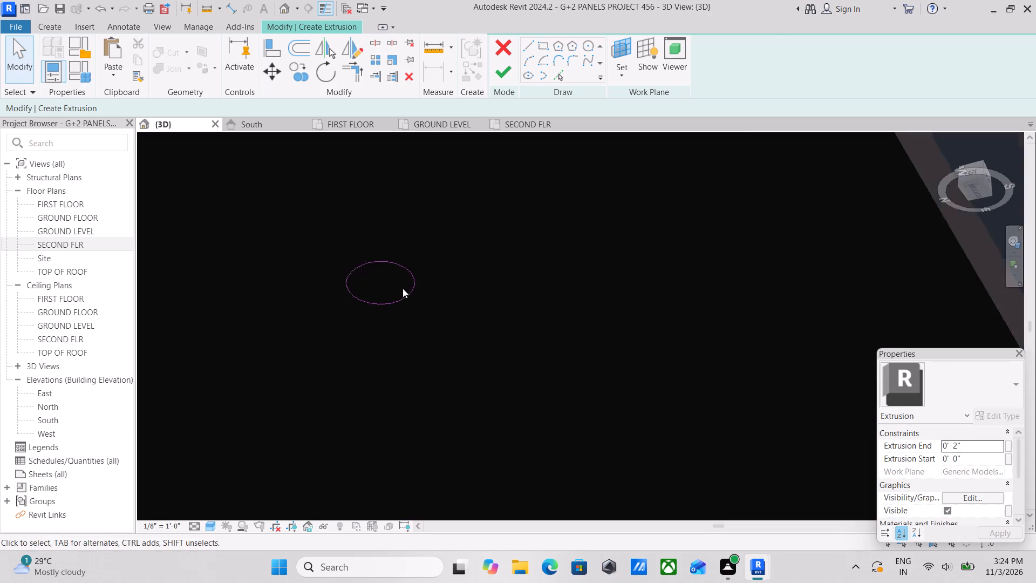
pyautogui.scroll(-5, 403, 288)
pyautogui.moveTo(350, 260); pyautogui.dragTo(412, 307)
pyautogui.scroll(-2, 427, 314)
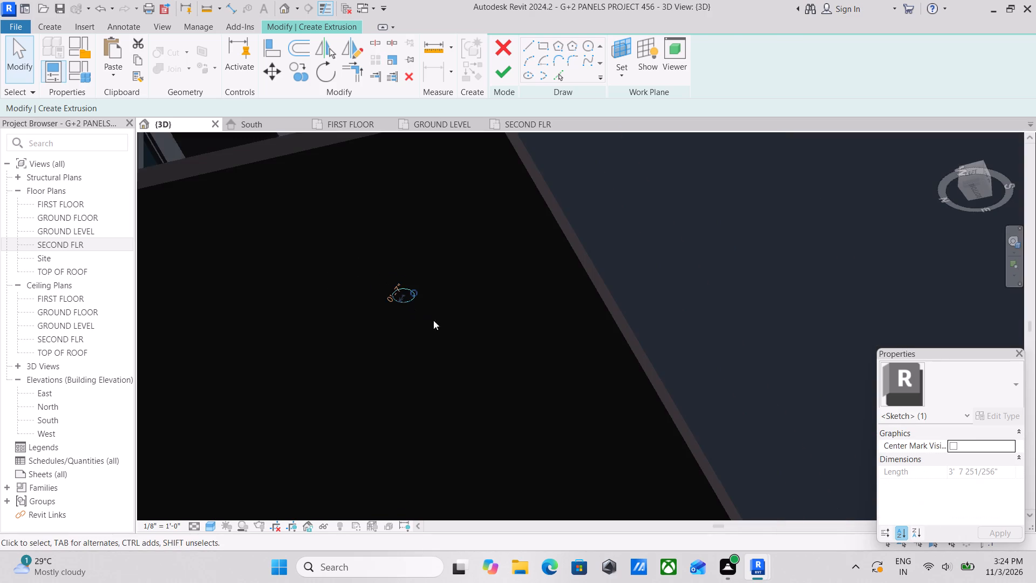
pyautogui.scroll(-6, 433, 320)
pyautogui.scroll(-3, 547, 377)
pyautogui.moveTo(537, 370); pyautogui.dragTo(499, 276, button='middle')
pyautogui.scroll(-4, 551, 364)
pyautogui.scroll(-3, 570, 409)
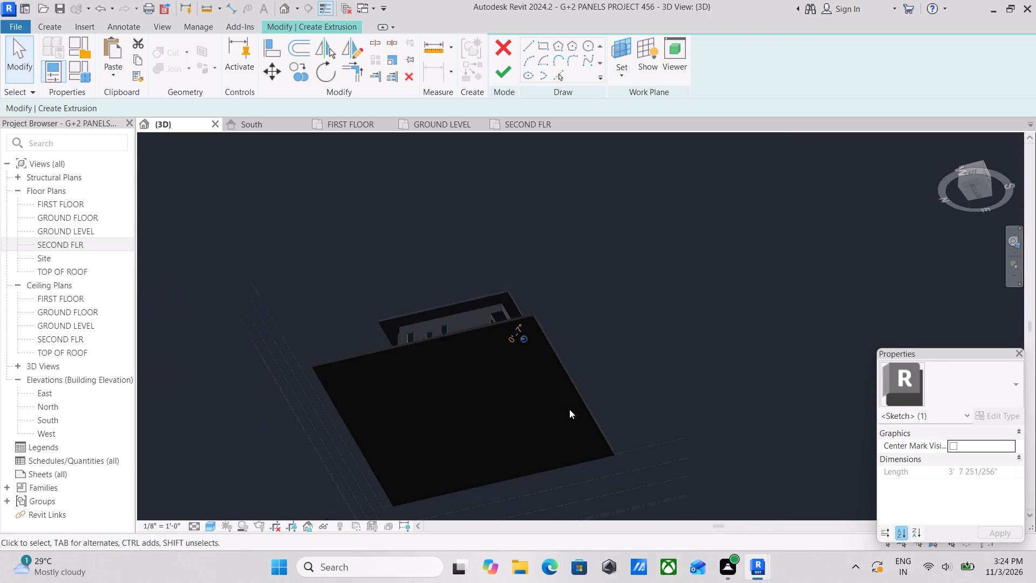
pyautogui.scroll(4, 526, 340)
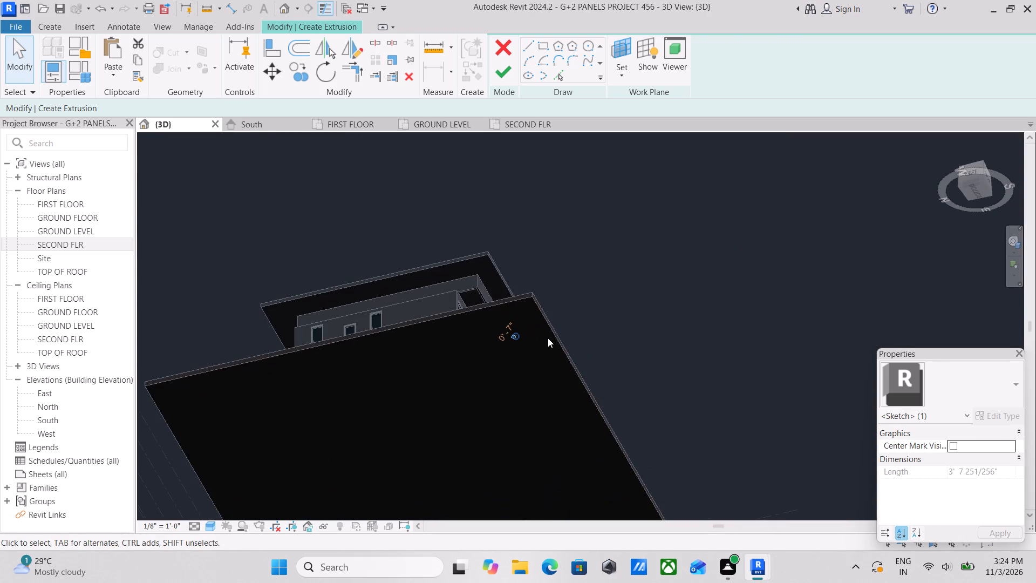
pyautogui.keyDown('shift'); pyautogui.moveTo(551, 338); pyautogui.dragTo(395, 582, button='middle'); pyautogui.keyUp('shift')
pyautogui.moveTo(471, 401); pyautogui.dragTo(571, 306, button='middle')
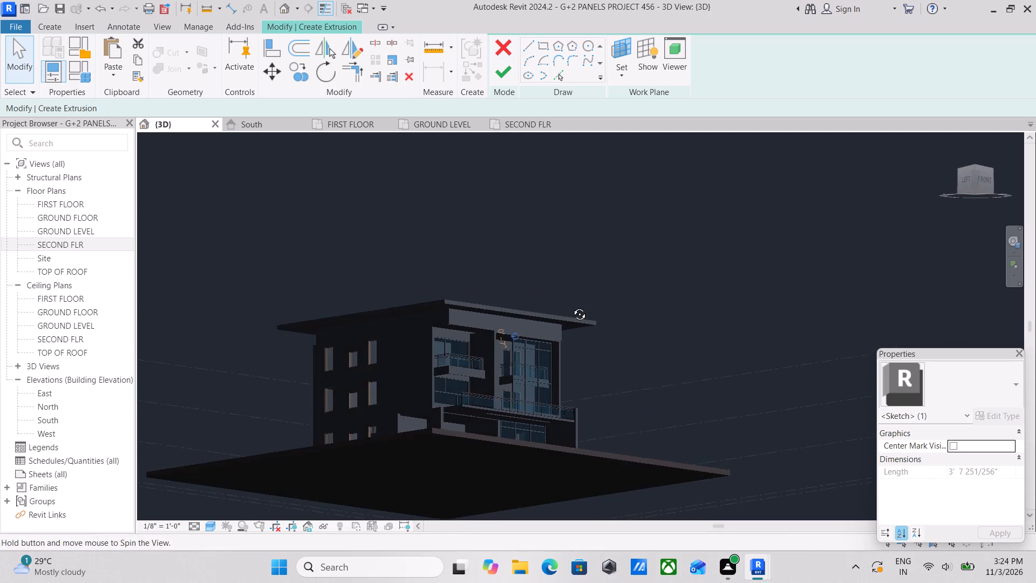
pyautogui.moveTo(571, 306); pyautogui.dragTo(605, 311, button='middle')
pyautogui.scroll(9, 584, 341)
pyautogui.scroll(4, 378, 294)
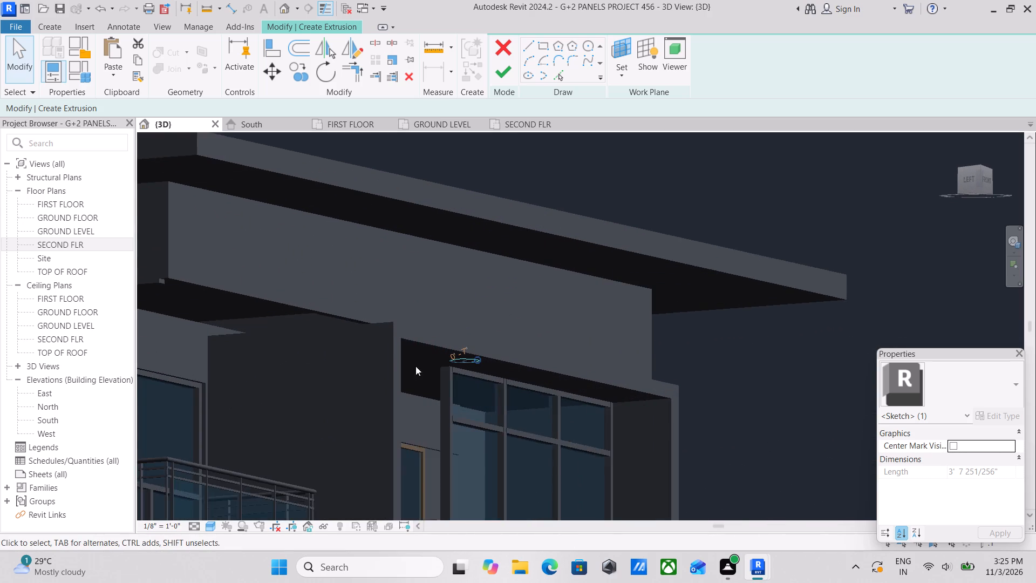
pyautogui.scroll(1, 509, 371)
pyautogui.keyDown('shift'); pyautogui.moveTo(509, 371); pyautogui.dragTo(542, 287, button='middle'); pyautogui.keyUp('shift')
pyautogui.scroll(6, 518, 407)
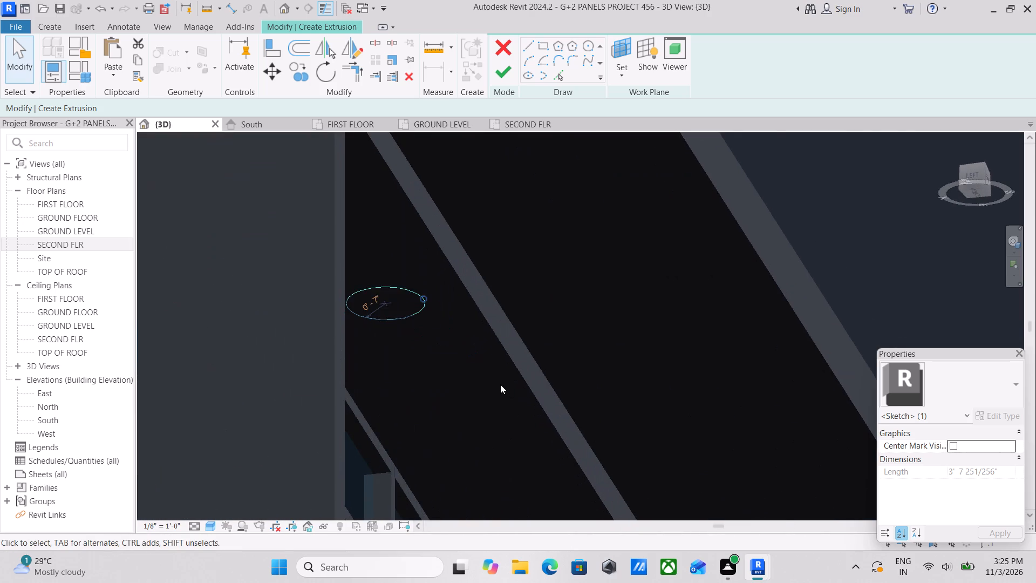
pyautogui.scroll(1, 500, 384)
pyautogui.moveTo(500, 384); pyautogui.dragTo(460, 340, button='middle')
pyautogui.moveTo(452, 364); pyautogui.dragTo(458, 446, button='middle')
pyautogui.scroll(2, 422, 384)
pyautogui.keyDown('shift'); pyautogui.moveTo(408, 394); pyautogui.dragTo(387, 438, button='middle'); pyautogui.keyUp('shift')
pyautogui.scroll(5, 374, 390)
pyautogui.moveTo(369, 387); pyautogui.dragTo(373, 389, button='middle')
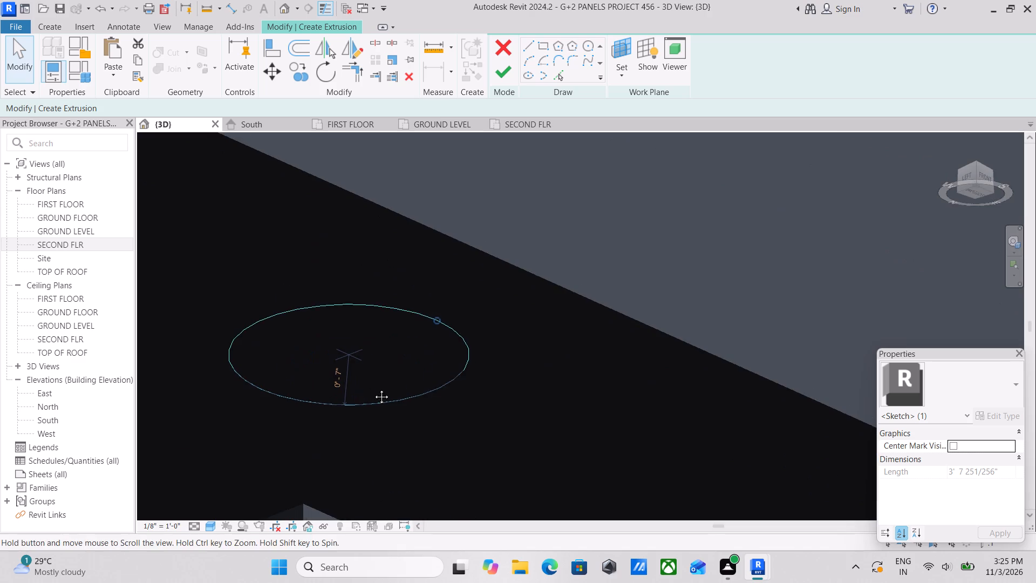
pyautogui.moveTo(373, 389); pyautogui.dragTo(386, 404, button='middle')
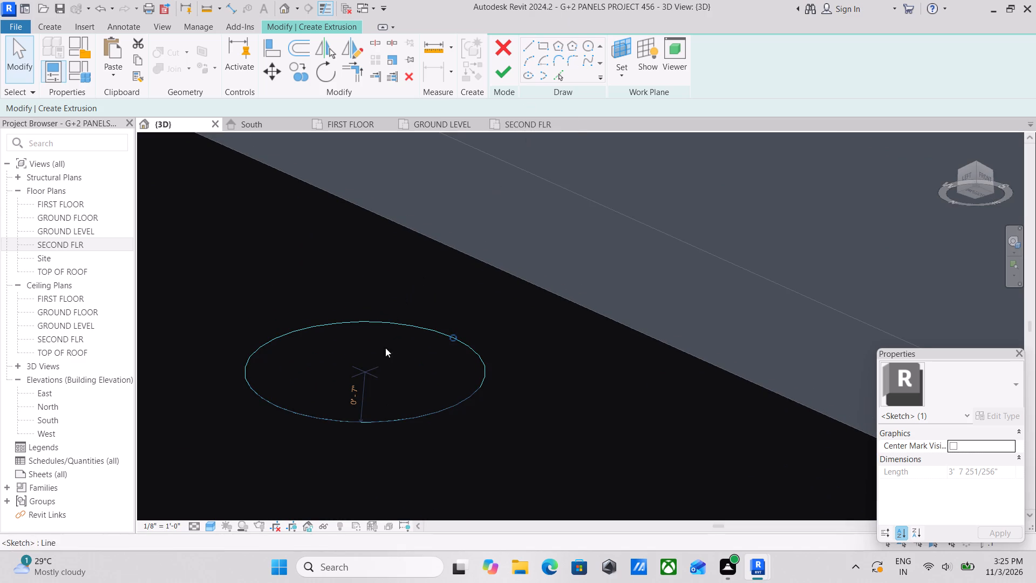
pyautogui.scroll(-2, 386, 368)
pyautogui.middleClick(384, 367)
pyautogui.scroll(1, 385, 366)
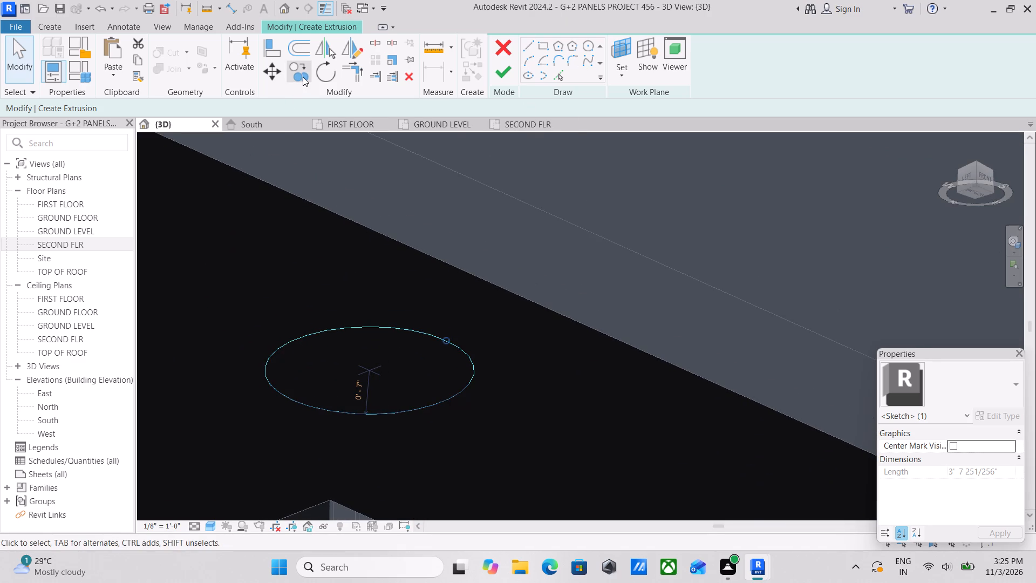
# Copy the selected circle in multiple, placing three copies in a row along the frame's soffit at about 1'-11" spacing.
pyautogui.click(303, 76)
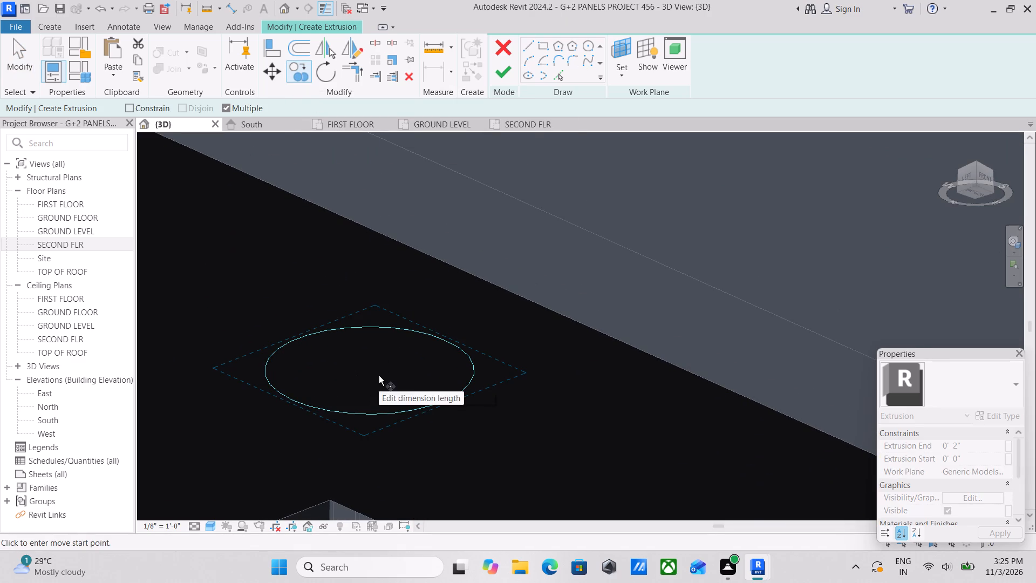
pyautogui.click(379, 376)
pyautogui.moveTo(473, 421); pyautogui.dragTo(430, 353, button='middle')
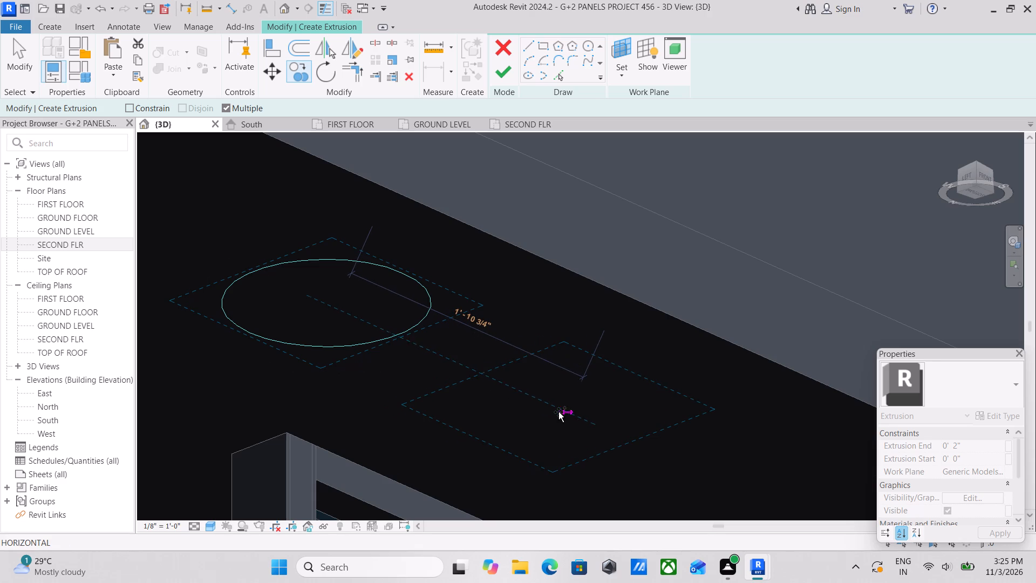
pyautogui.click(568, 414)
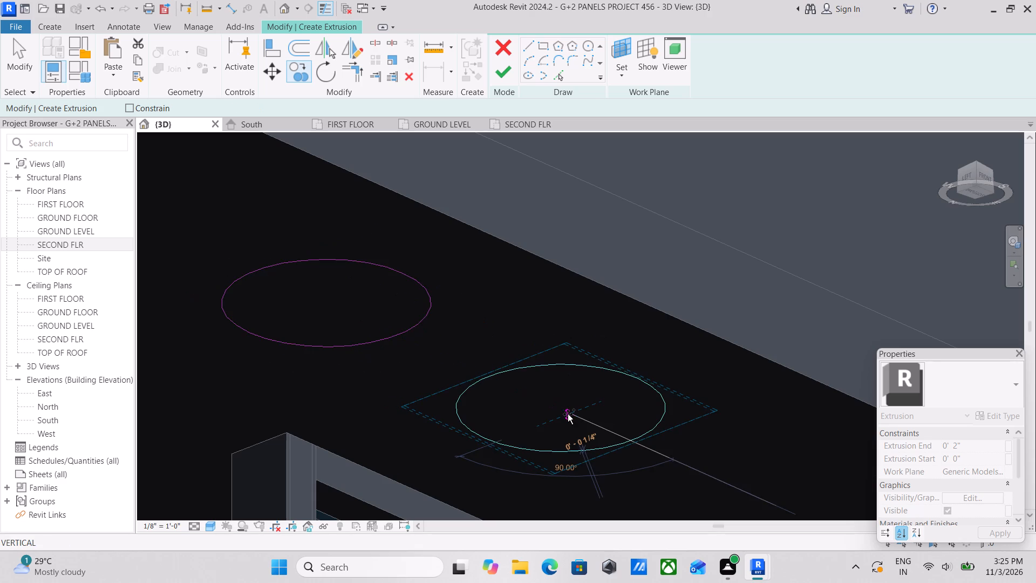
pyautogui.moveTo(565, 411); pyautogui.dragTo(483, 341, button='middle')
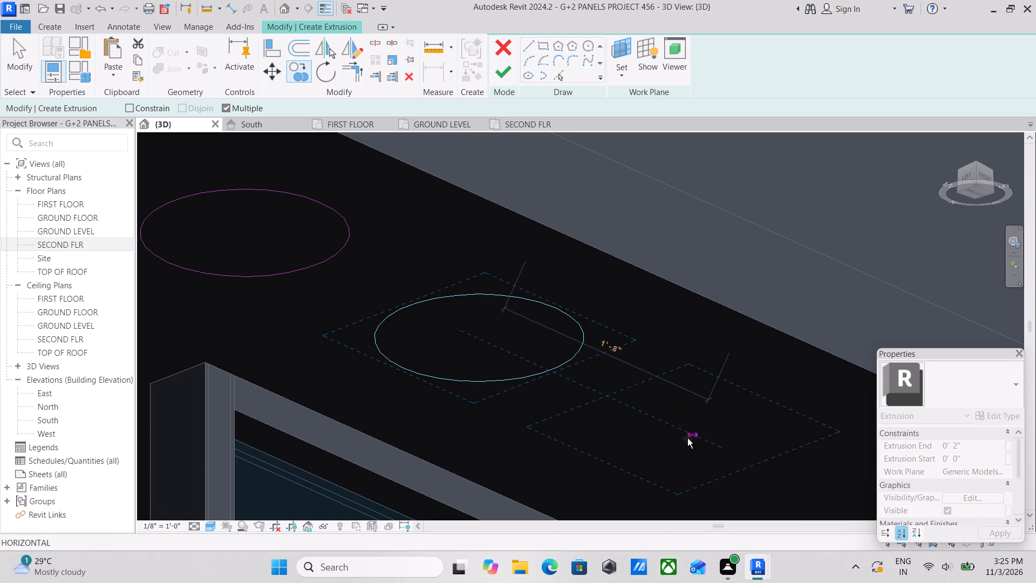
pyautogui.scroll(-1, 701, 444)
pyautogui.moveTo(700, 444); pyautogui.dragTo(558, 363, button='middle')
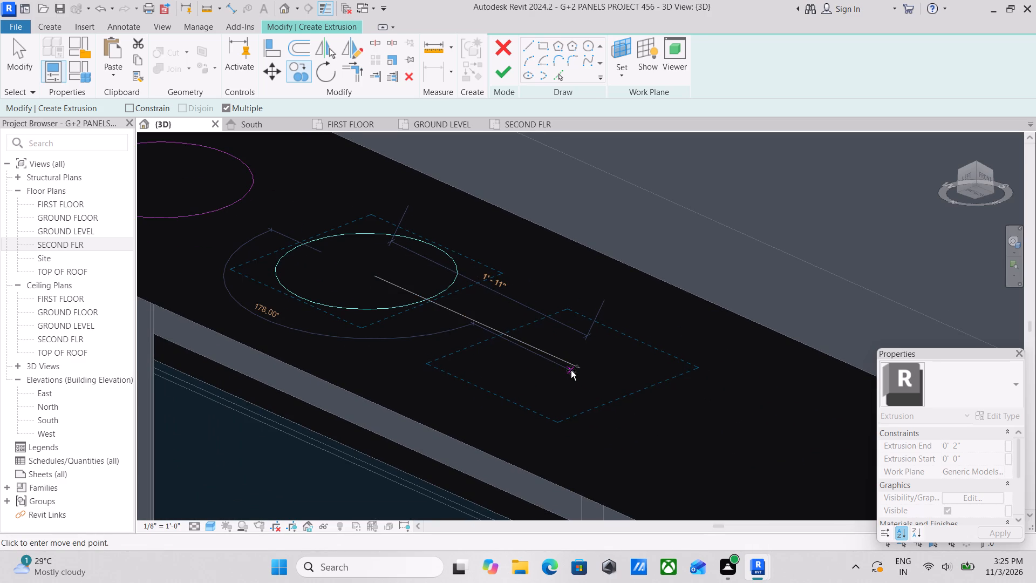
pyautogui.click(571, 370)
pyautogui.moveTo(571, 369); pyautogui.dragTo(449, 306, button='middle')
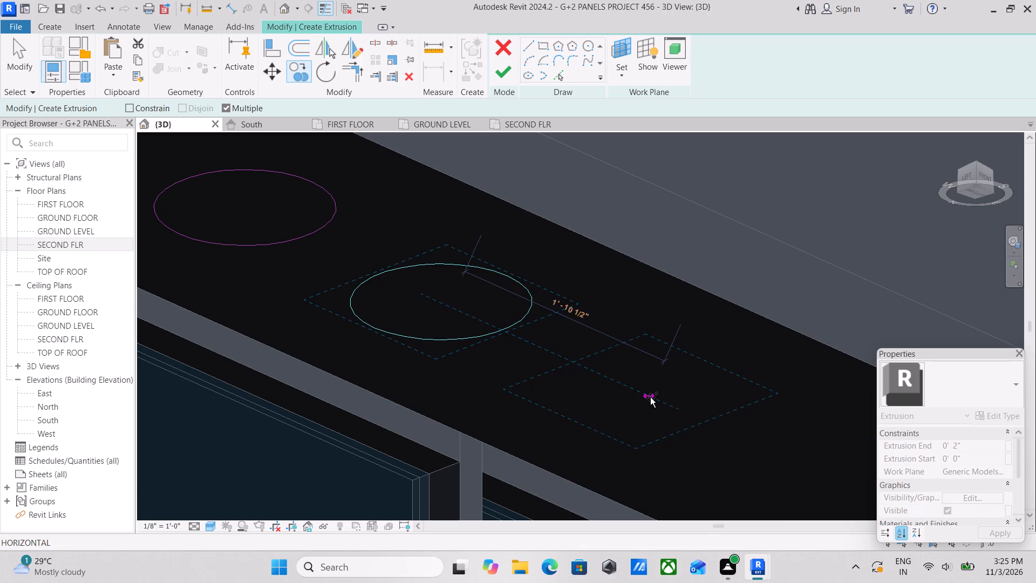
pyautogui.click(651, 398)
# Place four more copies in the same row at about 1'-11" spacing up to the soffit's far end, and finish copying.
pyautogui.scroll(-2, 651, 398)
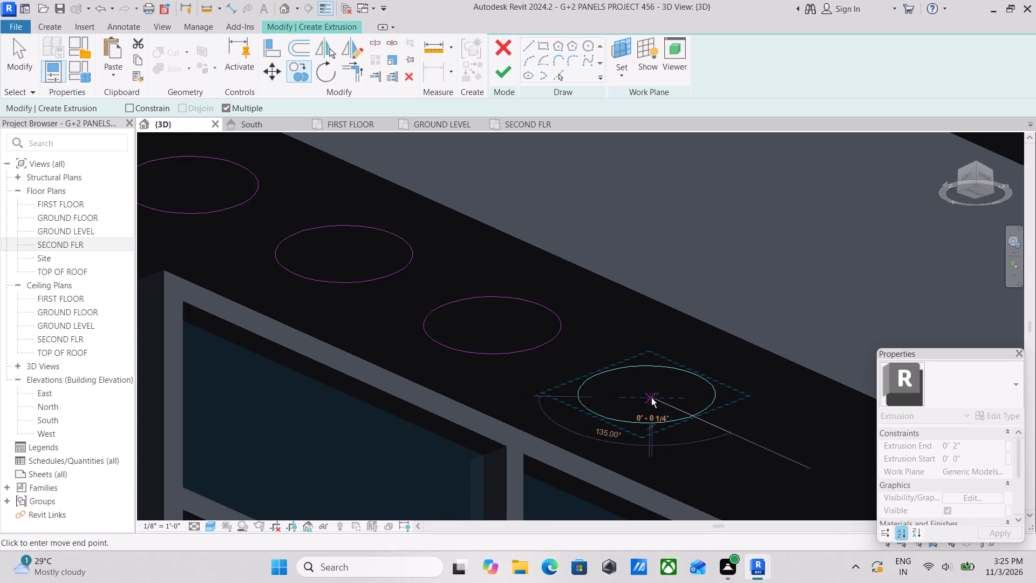
pyautogui.scroll(-5, 651, 398)
pyautogui.moveTo(650, 397); pyautogui.dragTo(394, 265, button='middle')
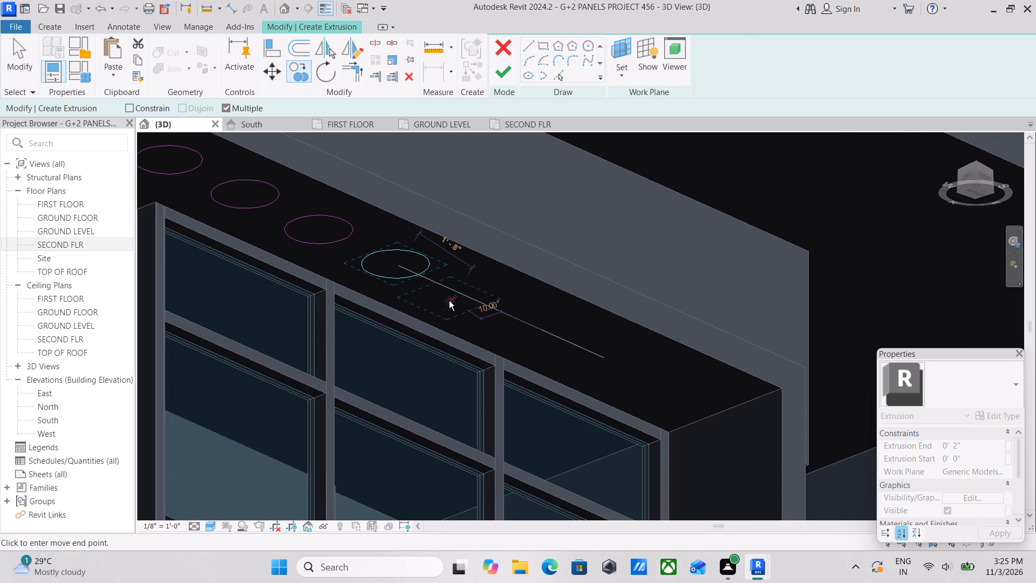
pyautogui.scroll(2, 457, 301)
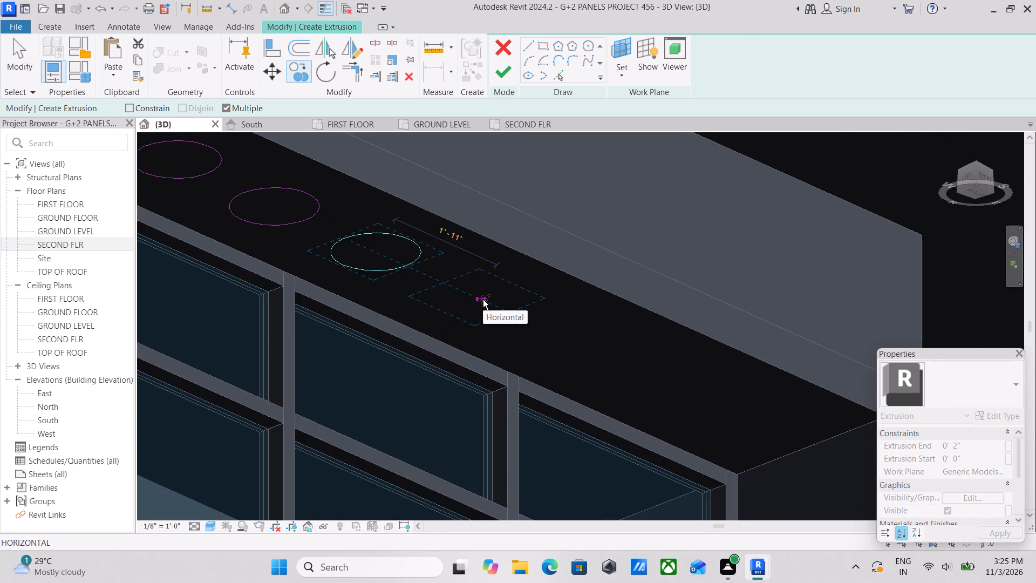
pyautogui.click(483, 300)
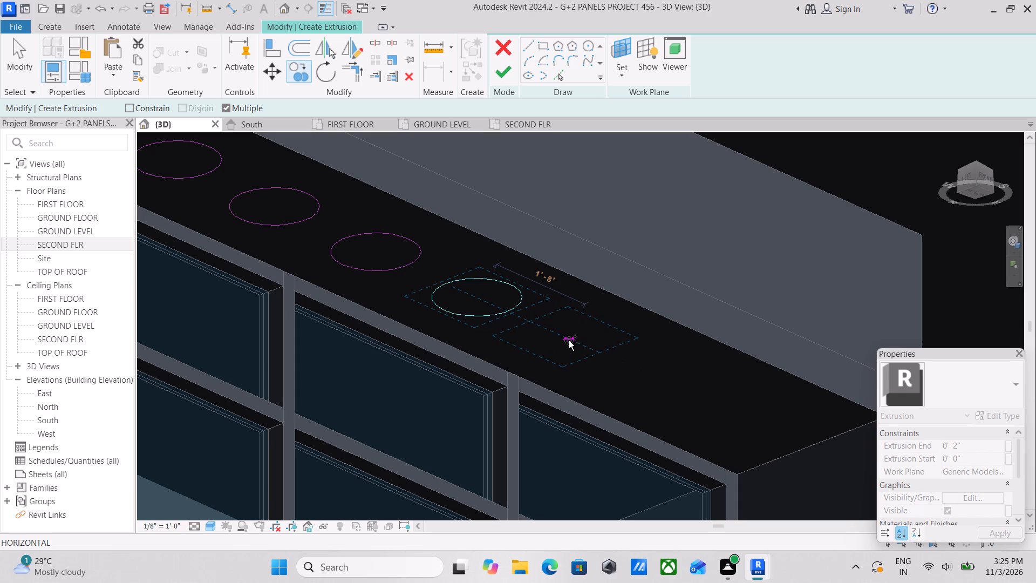
pyautogui.click(585, 344)
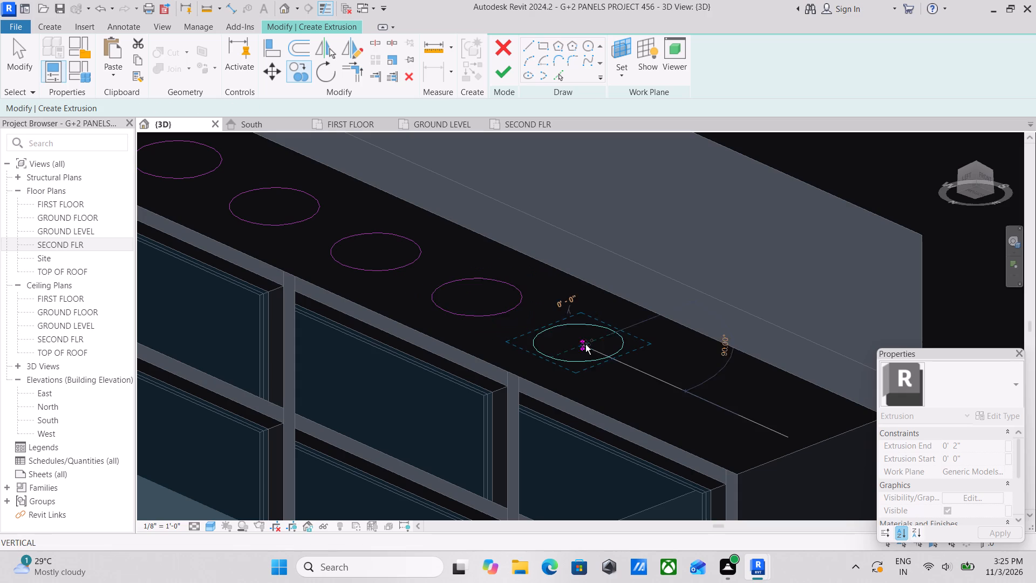
pyautogui.scroll(-4, 592, 347)
pyautogui.moveTo(591, 346); pyautogui.dragTo(528, 286, button='middle')
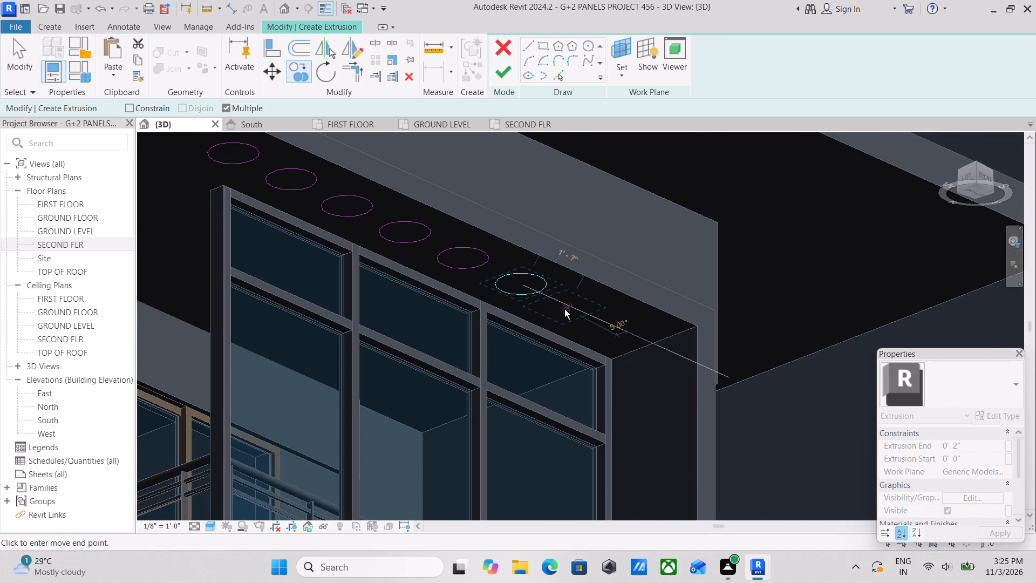
pyautogui.click(581, 311)
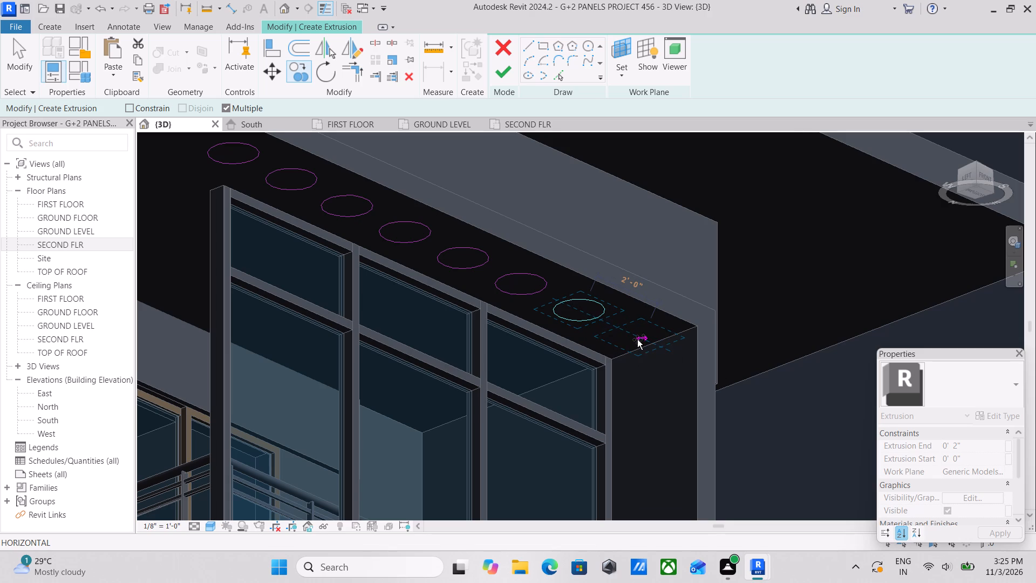
pyautogui.click(636, 338)
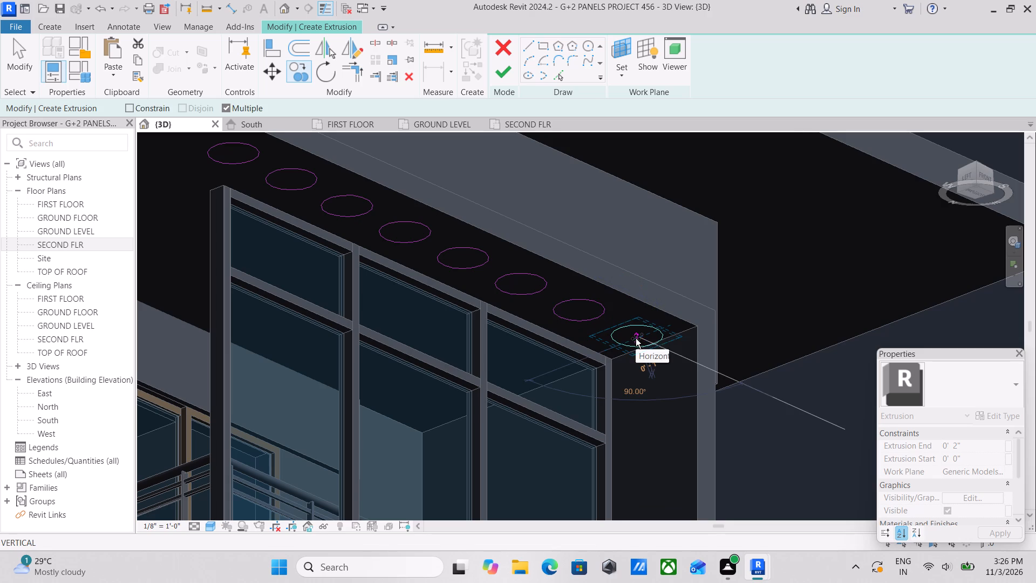
pyautogui.scroll(-3, 639, 330)
pyautogui.press('Escape')
pyautogui.scroll(-2, 740, 401)
pyautogui.scroll(-2, 823, 460)
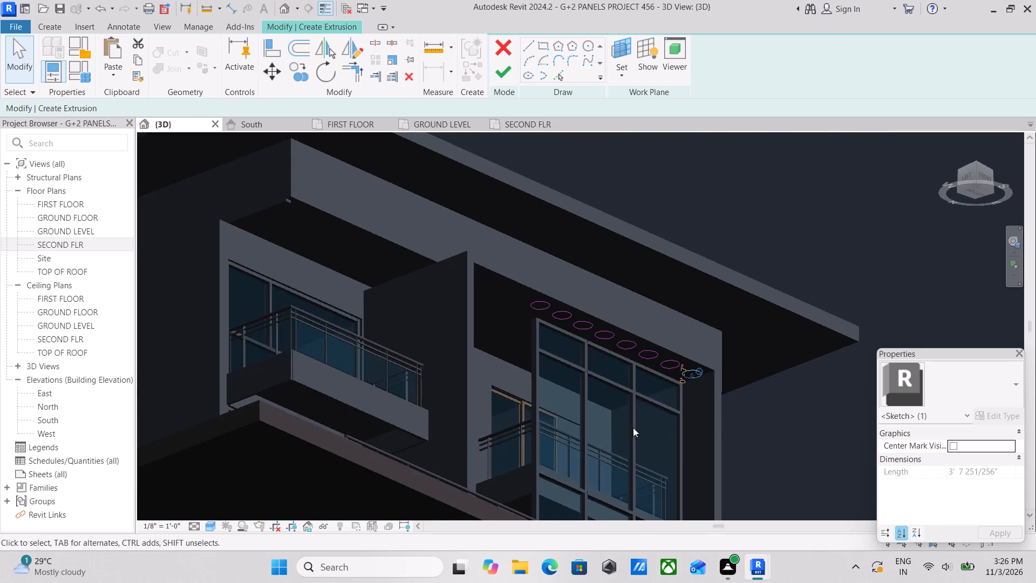
pyautogui.keyDown('shift'); pyautogui.moveTo(546, 394); pyautogui.dragTo(458, 462, button='middle'); pyautogui.keyUp('shift')
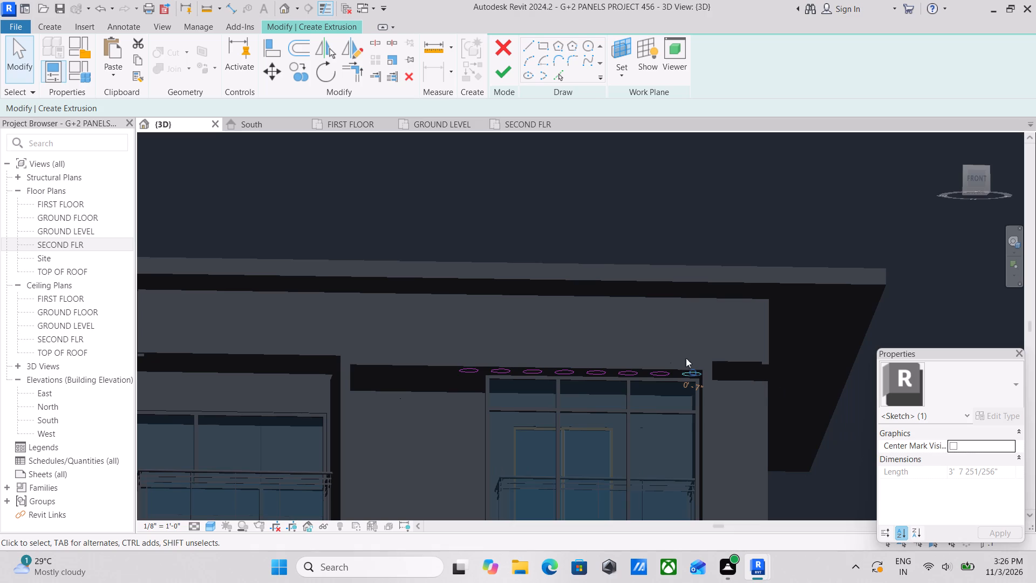
# Finish the sketch of the row of soffit circles as a solid extrusion.
pyautogui.click(501, 76)
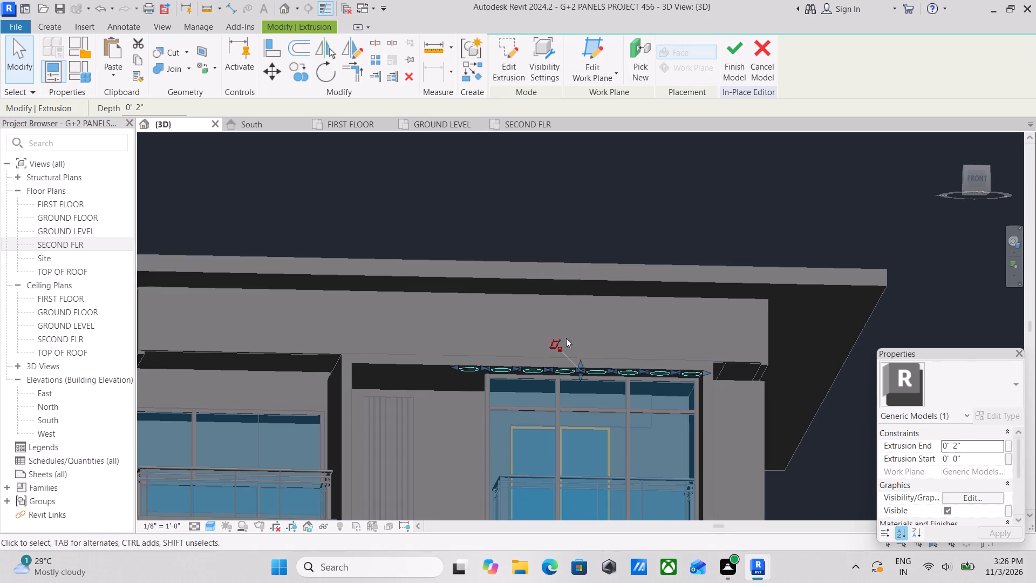
# Open the extrusion's material setting and create a new material named WOODEN SLAT.
pyautogui.scroll(-1, 572, 358)
pyautogui.scroll(-2, 994, 499)
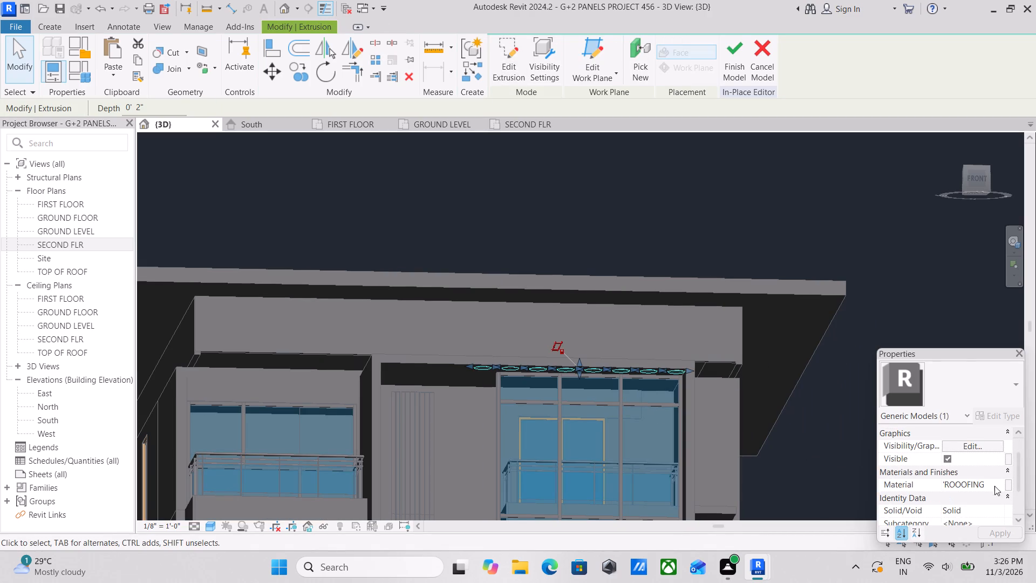
pyautogui.click(998, 486)
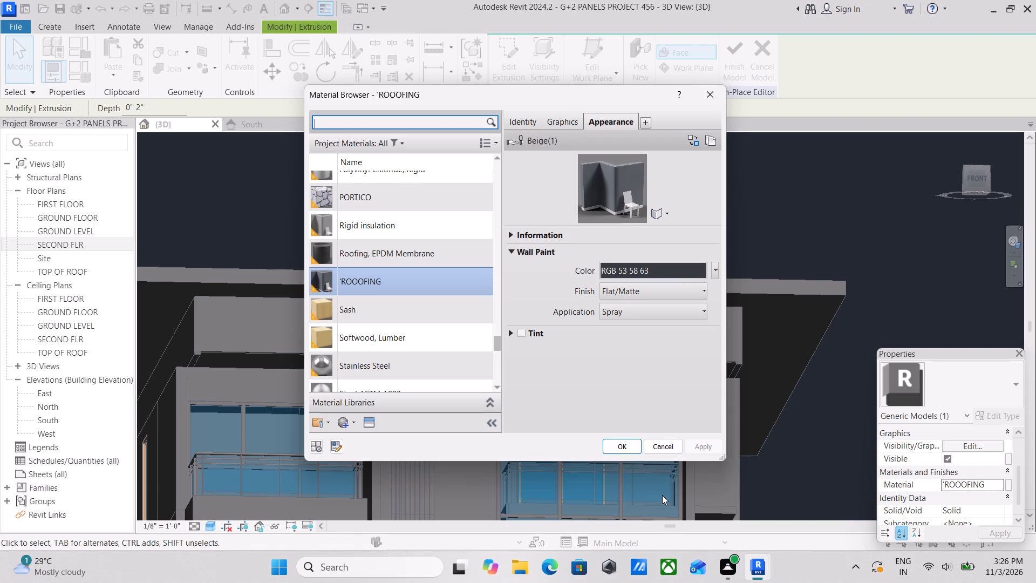
pyautogui.click(338, 425)
pyautogui.click(345, 433)
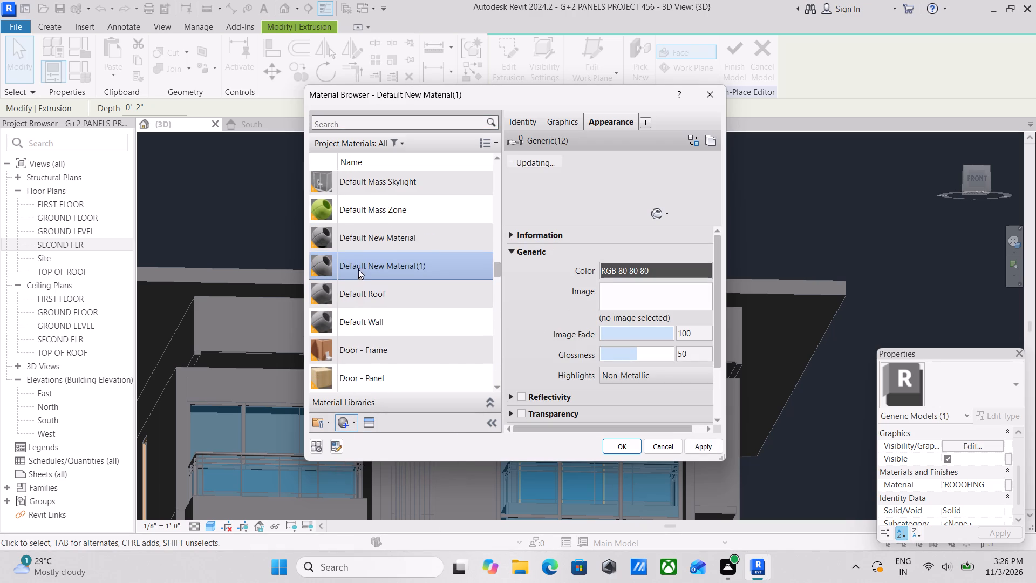
pyautogui.rightClick(362, 266)
pyautogui.click(411, 313)
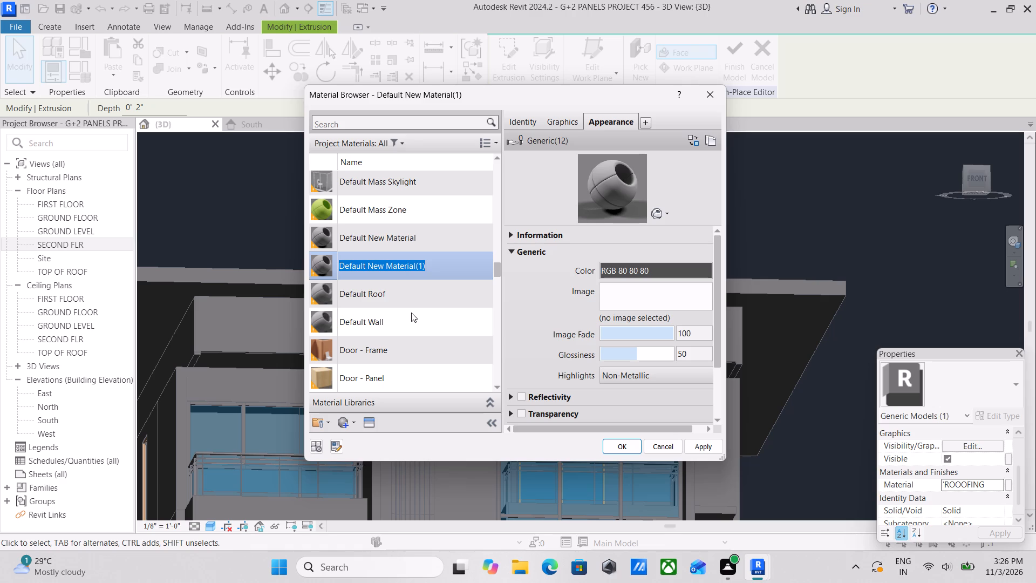
pyautogui.write('WOODEN')
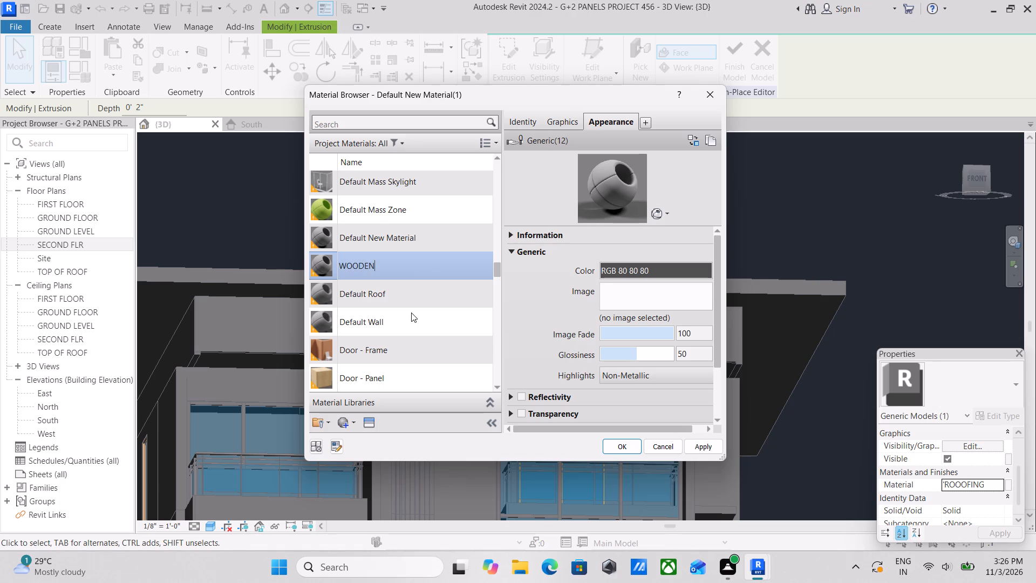
pyautogui.press('space')
pyautogui.write('SLAT')
# Give the WOODEN SLAT material the Brindle wall paint appearance from the Appearance Library.
pyautogui.click(370, 426)
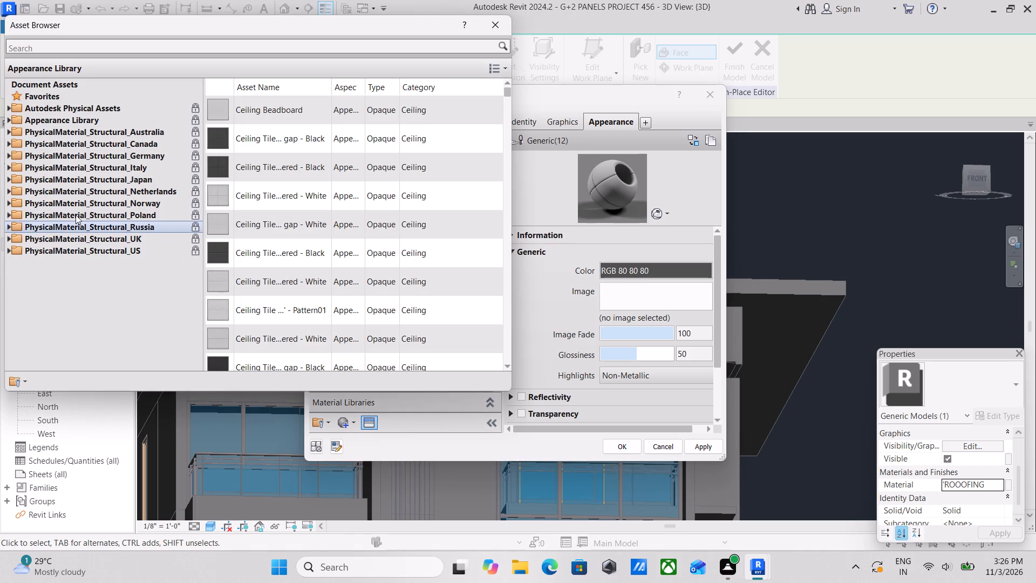
pyautogui.click(5, 120)
pyautogui.scroll(-2, 68, 319)
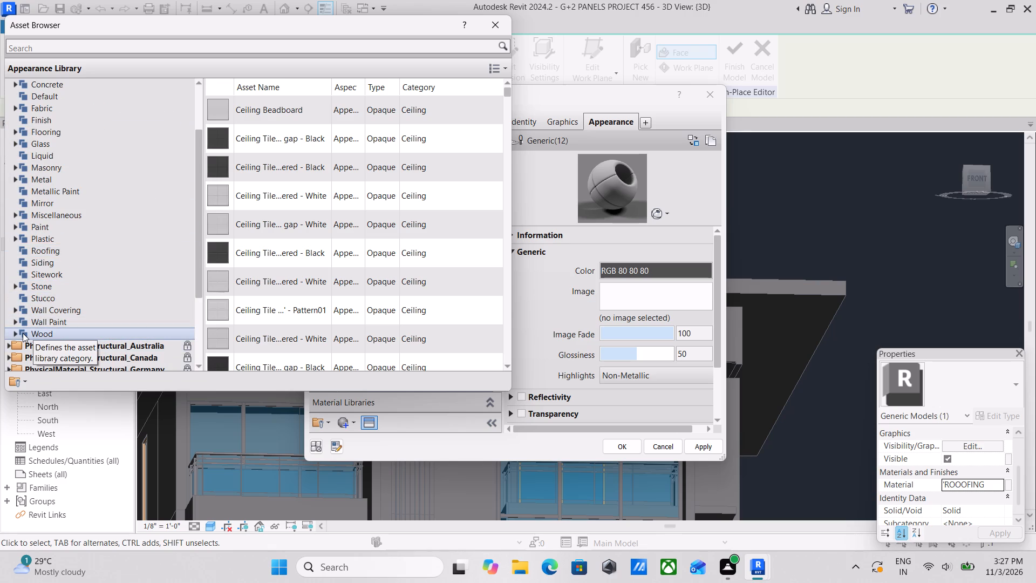
pyautogui.click(30, 320)
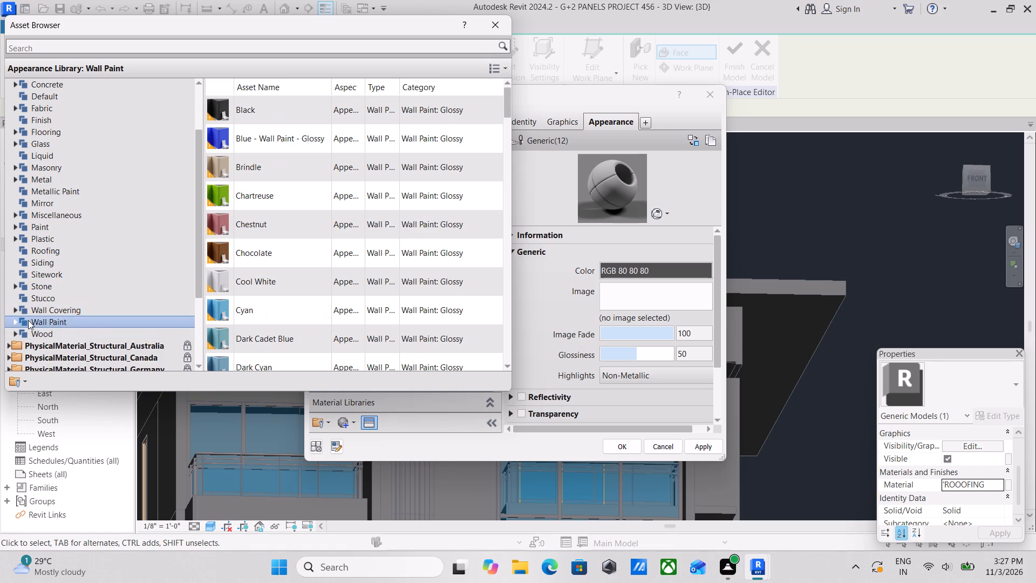
pyautogui.scroll(-1, 289, 237)
pyautogui.scroll(1, 288, 239)
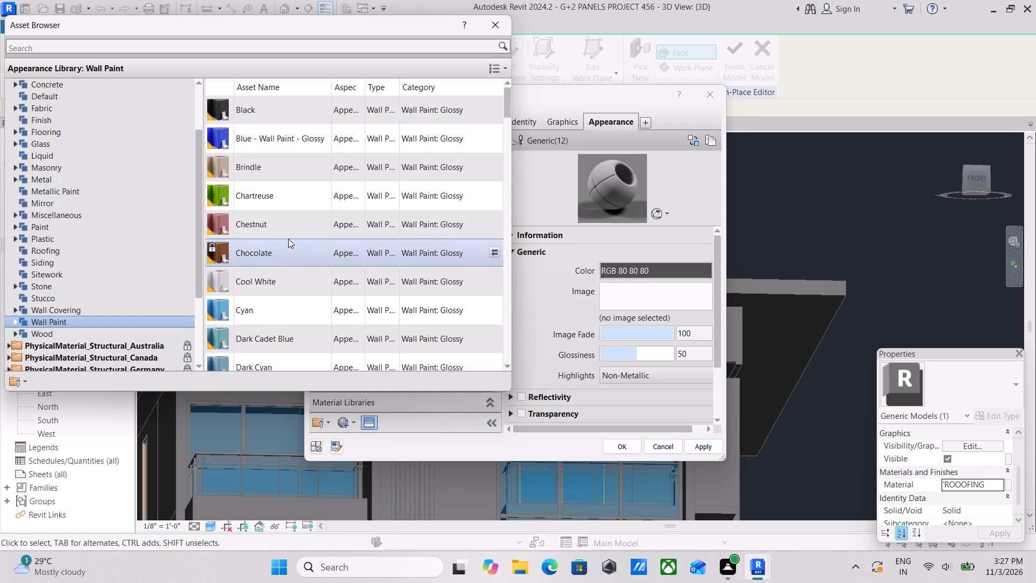
pyautogui.doubleClick(276, 167)
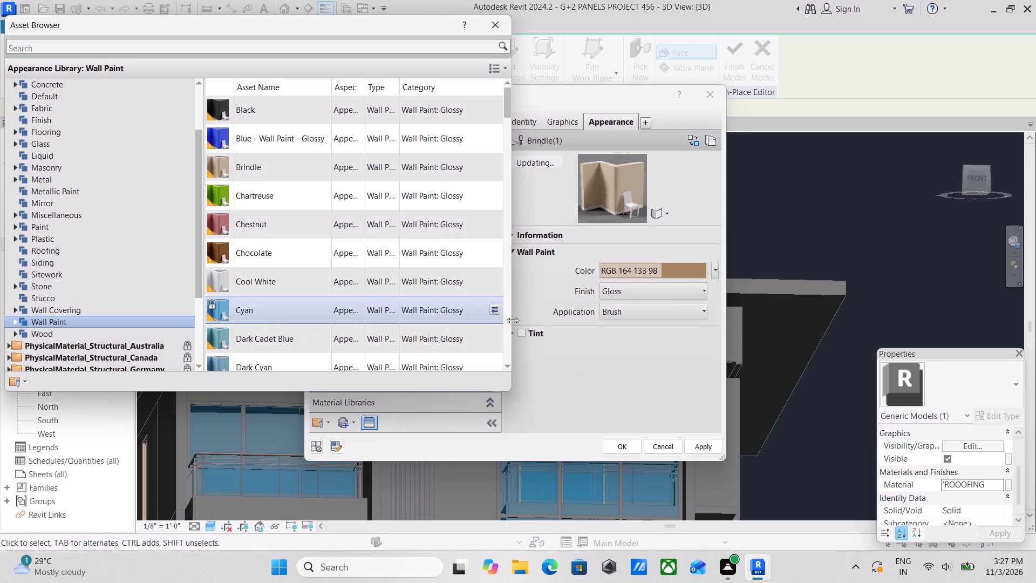
# Set the WOODEN SLAT paint colour to RGB 160, 112, 70 and assign the material to the circular extrusion.
pyautogui.click(626, 267)
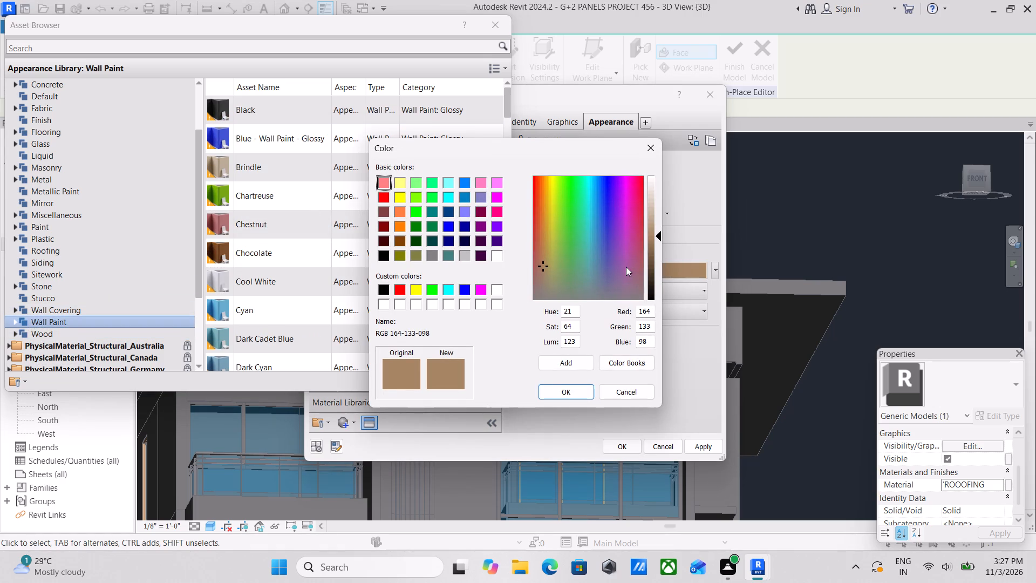
pyautogui.moveTo(653, 308); pyautogui.dragTo(621, 309)
pyautogui.press('1')
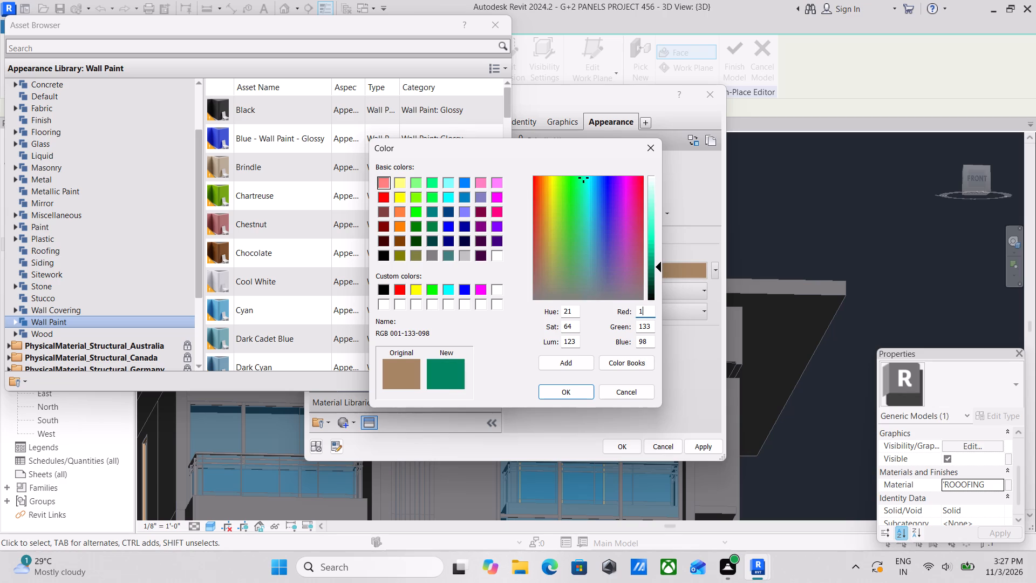
pyautogui.write('60')
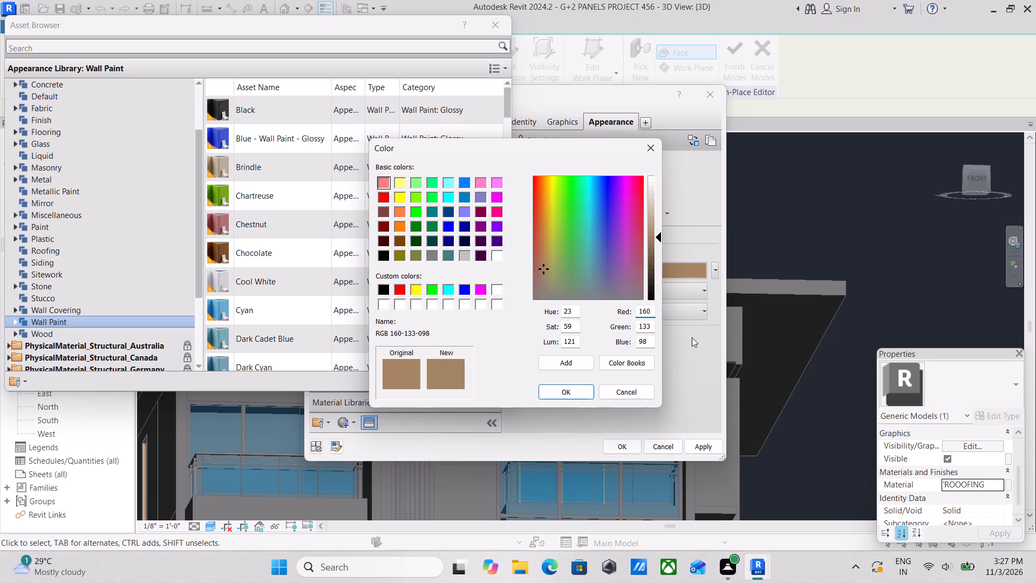
pyautogui.moveTo(652, 327); pyautogui.dragTo(631, 328)
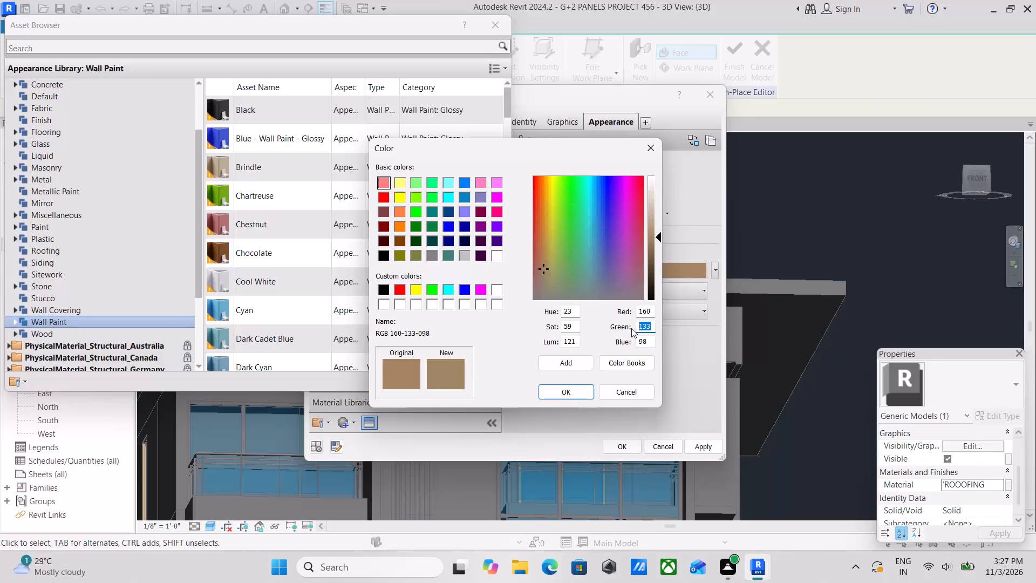
pyautogui.write('112')
pyautogui.moveTo(646, 341); pyautogui.dragTo(627, 343)
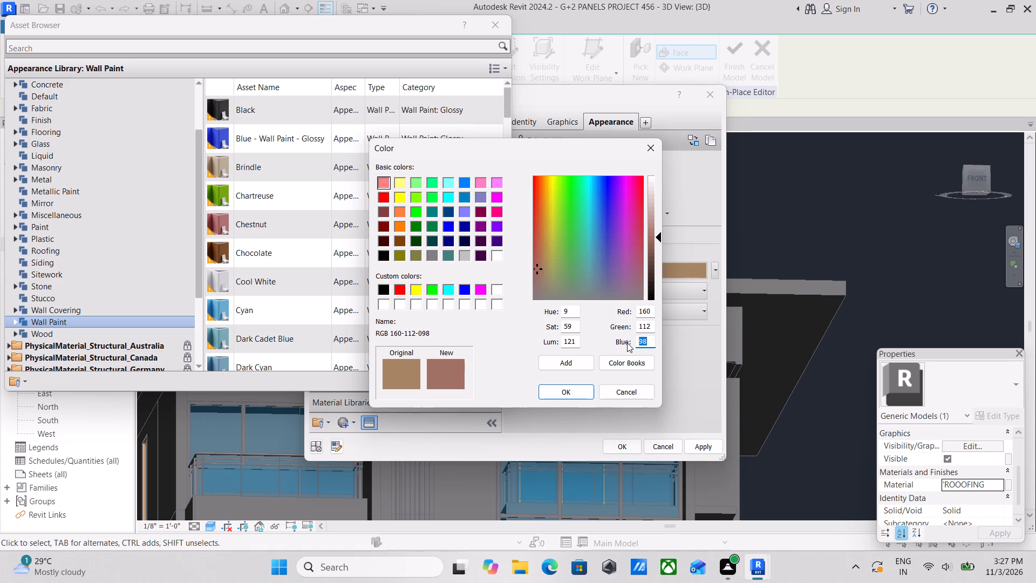
pyautogui.write('70')
pyautogui.click(574, 390)
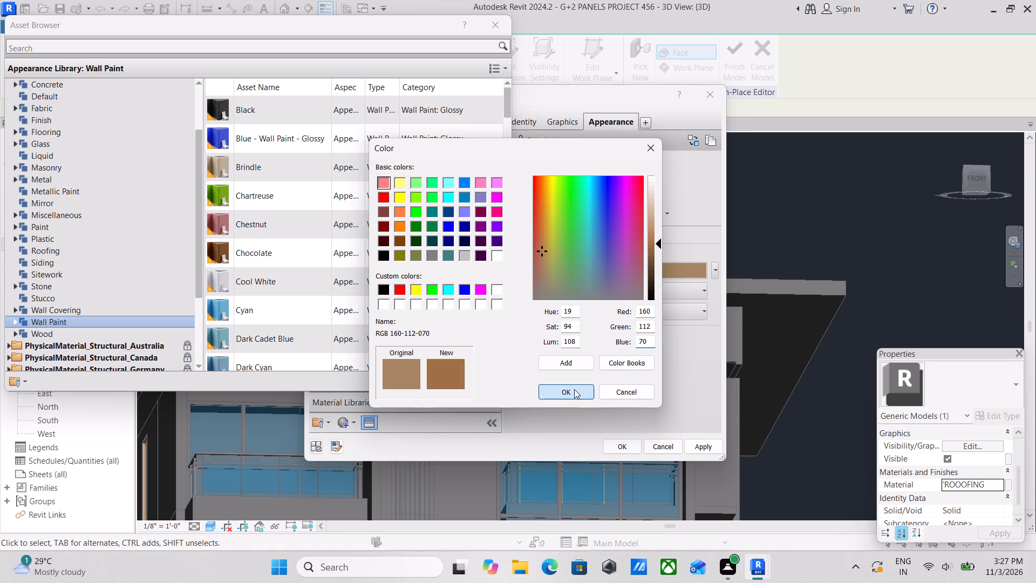
pyautogui.click(713, 446)
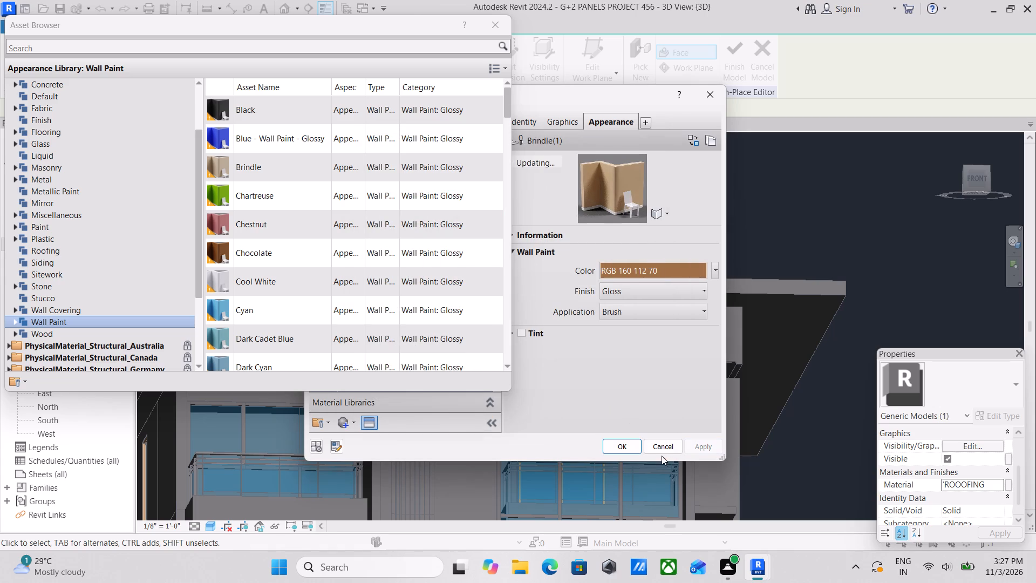
pyautogui.click(621, 447)
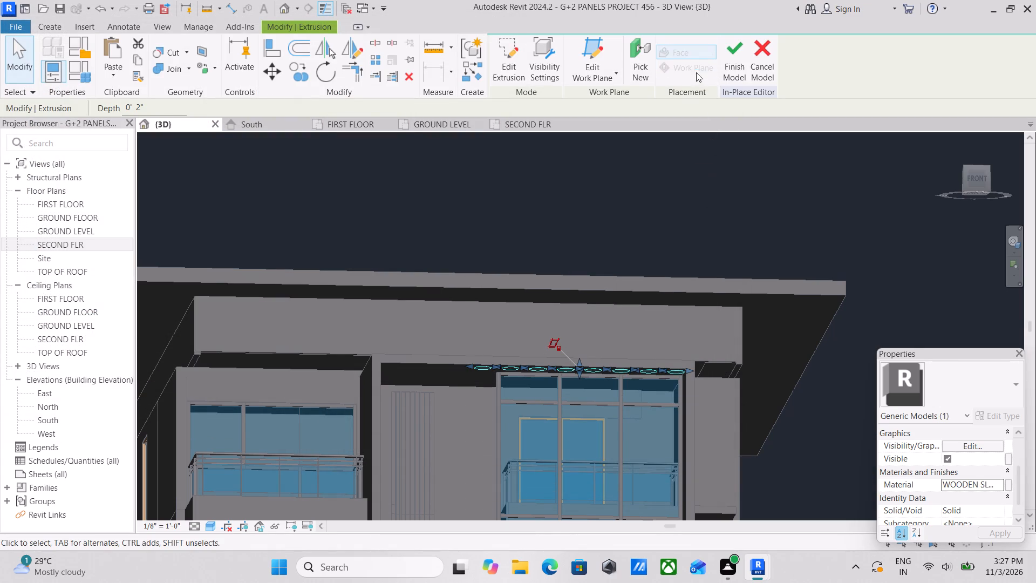
# Finish the in-place model of the circular soffit extrusions.
pyautogui.click(729, 57)
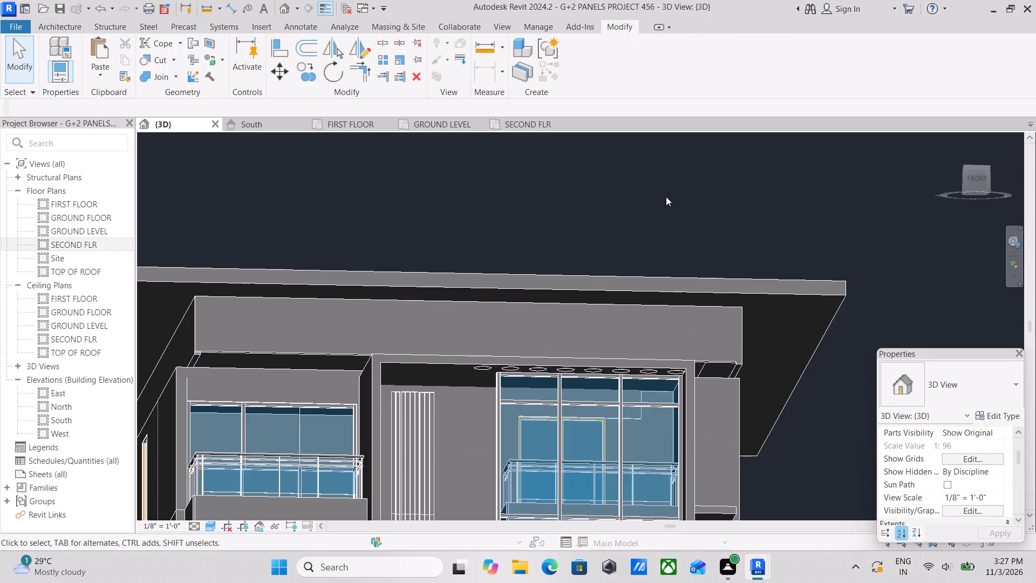
# Stretch the circular extrusions from the frame's soffit down to the base of the storefront glazing behind the long balcony railing, and deselect them.
pyautogui.scroll(-2, 658, 228)
pyautogui.scroll(-2, 628, 384)
pyautogui.keyDown('shift'); pyautogui.moveTo(612, 372); pyautogui.dragTo(630, 491, button='middle'); pyautogui.keyUp('shift')
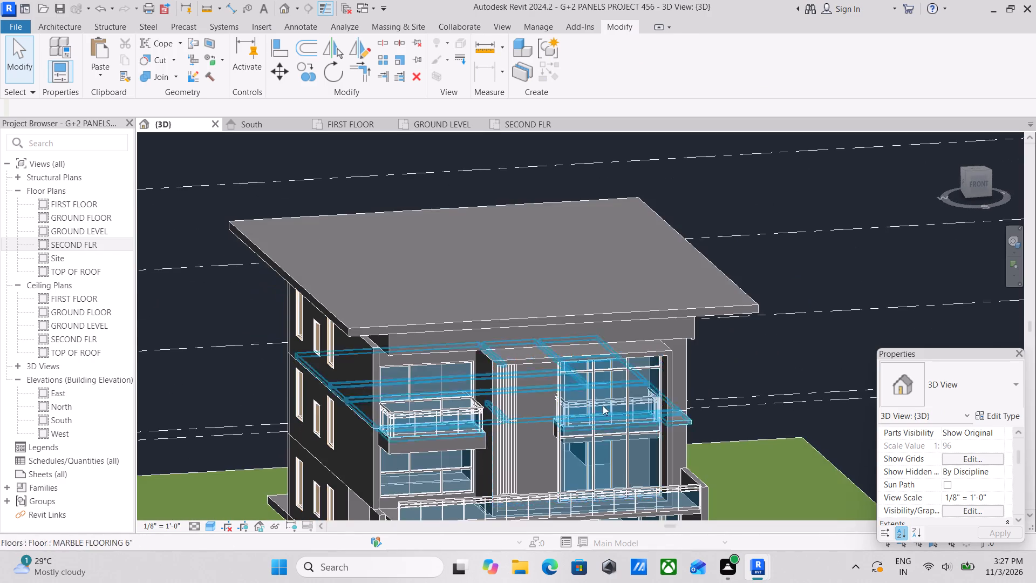
pyautogui.keyDown('shift'); pyautogui.scroll(1, 584, 376); pyautogui.keyUp('shift')
pyautogui.keyDown('shift'); pyautogui.moveTo(584, 376); pyautogui.dragTo(607, 245, button='middle'); pyautogui.keyUp('shift')
pyautogui.scroll(6, 596, 335)
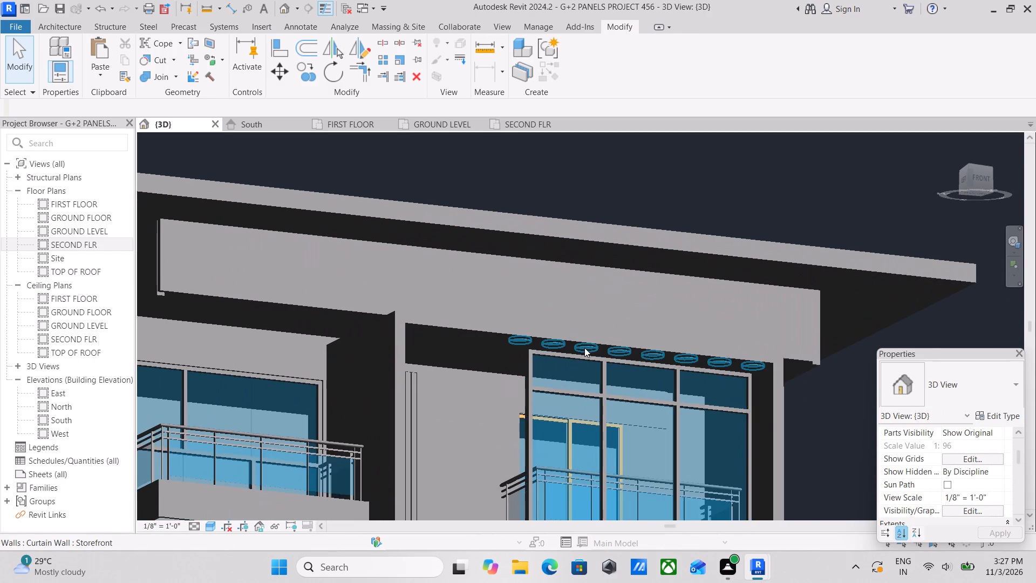
pyautogui.scroll(2, 584, 348)
pyautogui.scroll(-1, 584, 348)
pyautogui.scroll(1, 584, 348)
pyautogui.click(584, 348)
pyautogui.moveTo(653, 366); pyautogui.dragTo(656, 399)
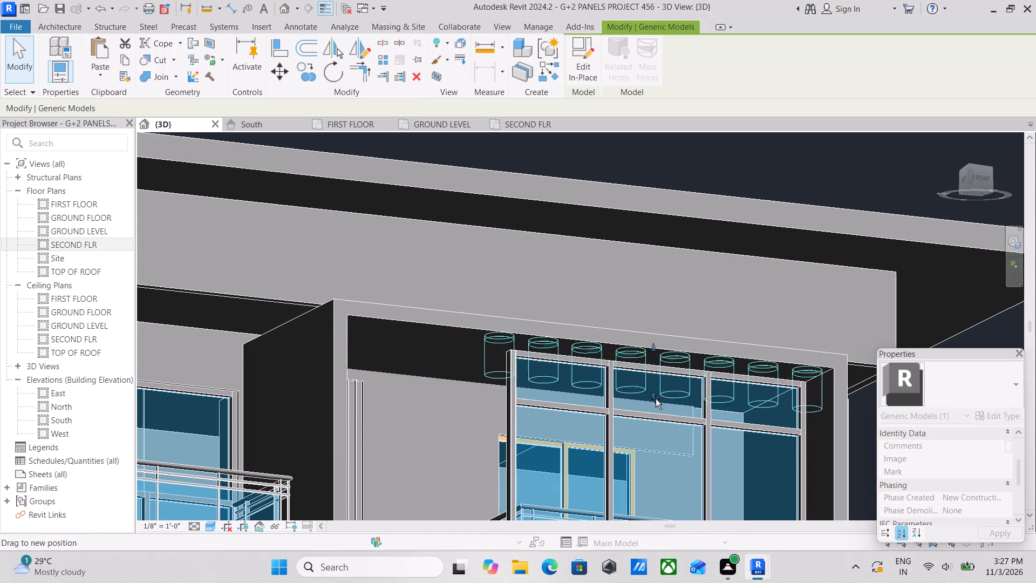
pyautogui.moveTo(656, 399); pyautogui.dragTo(655, 470)
pyautogui.scroll(-2, 655, 470)
pyautogui.moveTo(652, 468); pyautogui.dragTo(616, 346, button='middle')
pyautogui.scroll(-5, 618, 364)
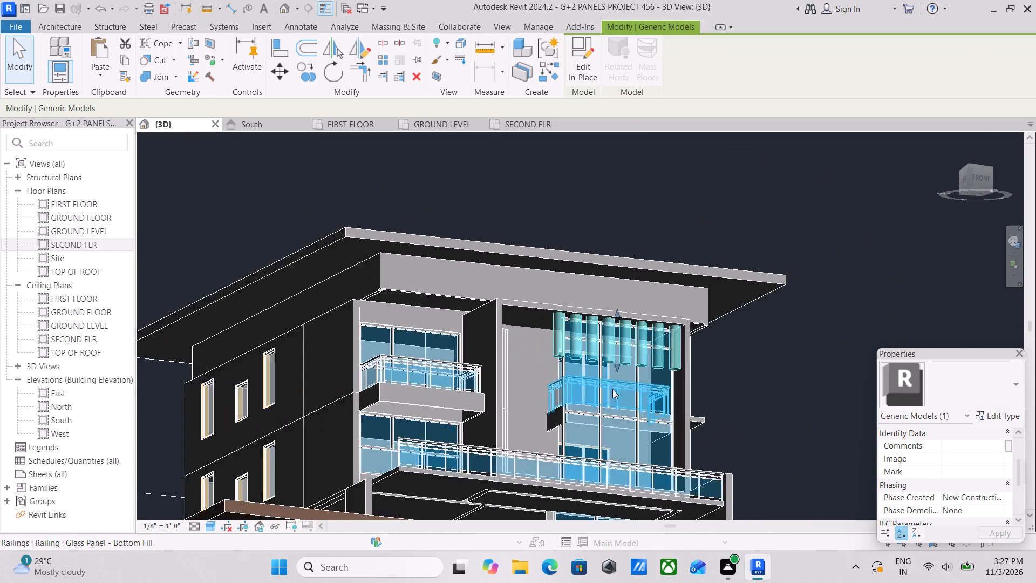
pyautogui.moveTo(612, 389); pyautogui.dragTo(593, 503, button='middle')
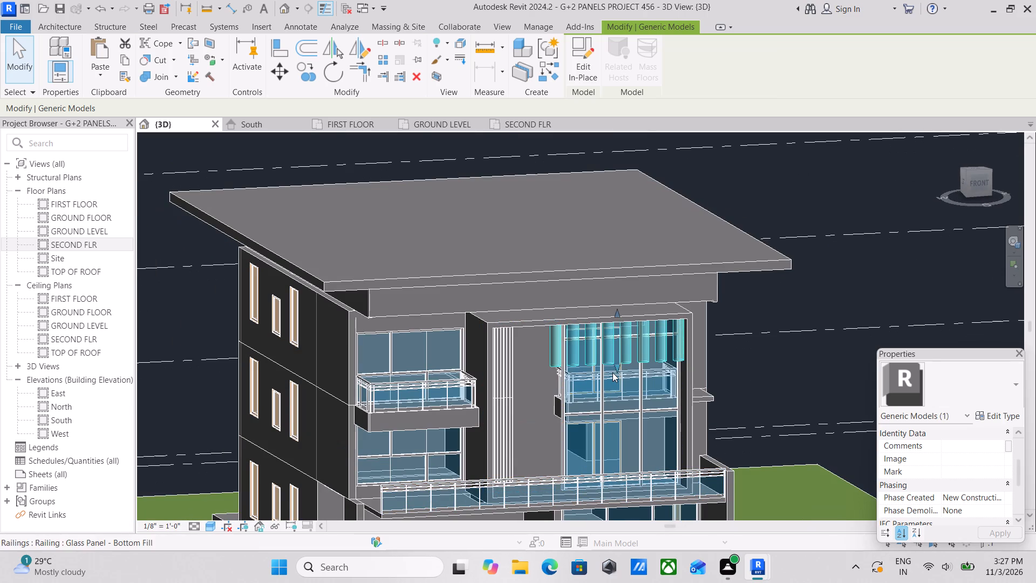
pyautogui.moveTo(612, 372); pyautogui.dragTo(632, 490)
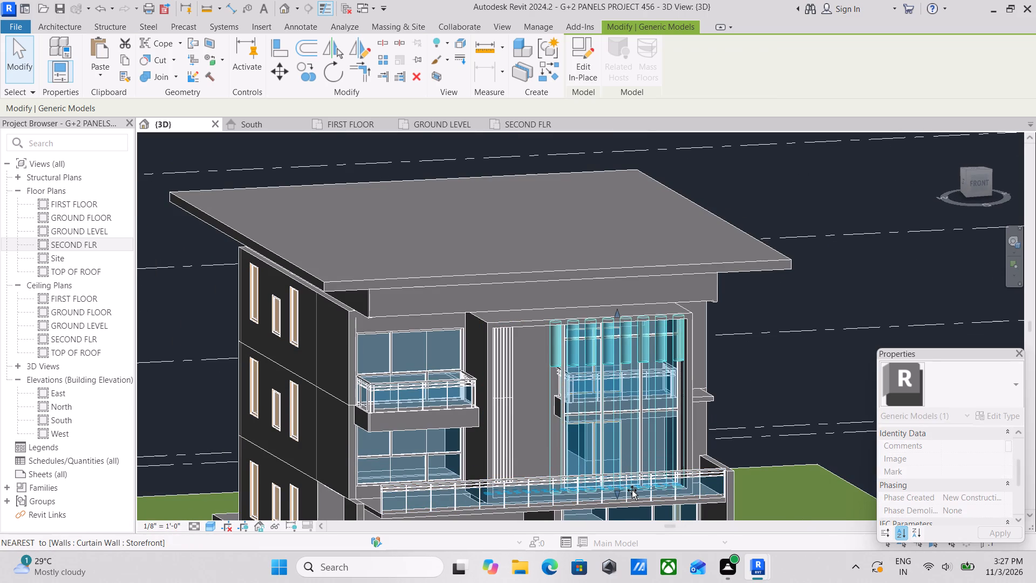
pyautogui.moveTo(632, 490); pyautogui.dragTo(630, 489)
pyautogui.scroll(3, 614, 371)
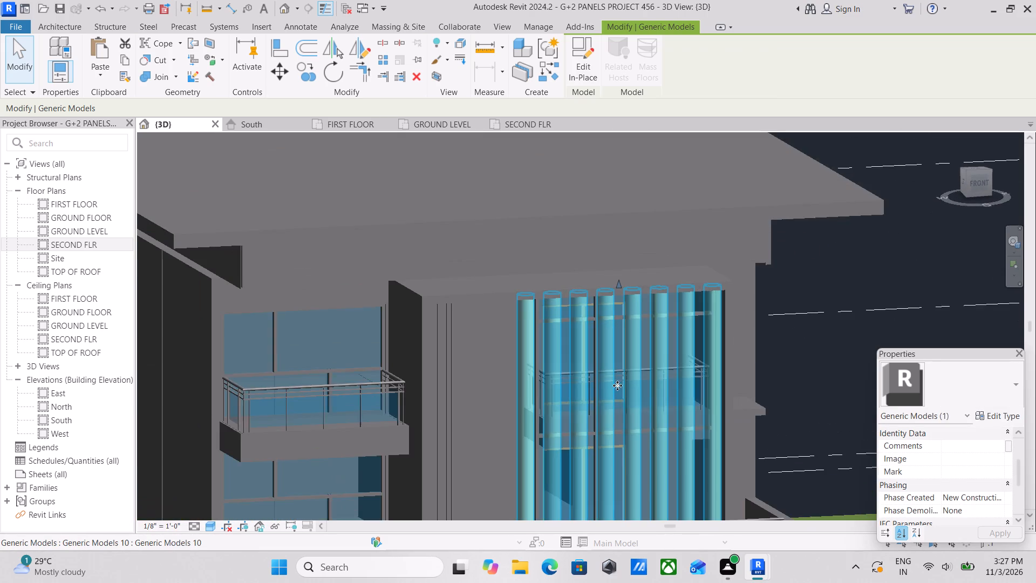
pyautogui.press('`')
pyautogui.press('Escape')
# Examine the row of round vertical slats against the projecting frame and glazing from different angles.
pyautogui.scroll(-6, 640, 405)
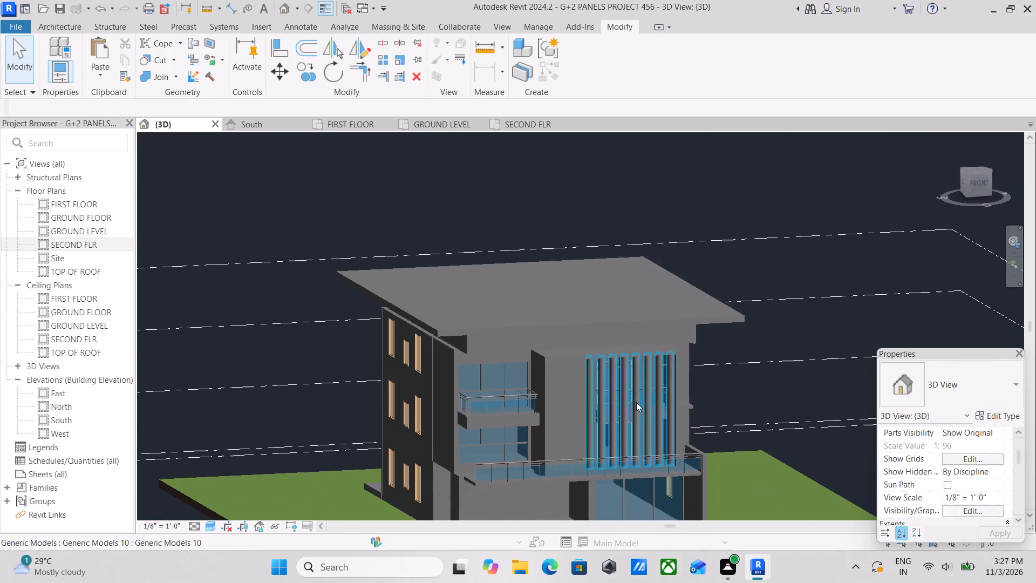
pyautogui.scroll(2, 567, 411)
pyautogui.keyDown('shift'); pyautogui.moveTo(584, 402); pyautogui.dragTo(529, 414, button='middle'); pyautogui.keyUp('shift')
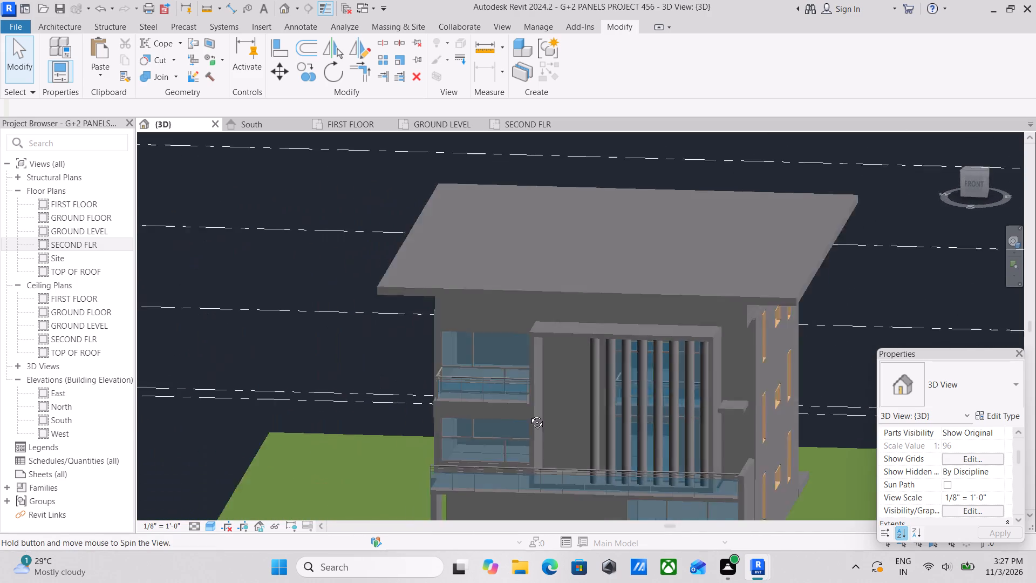
pyautogui.keyDown('shift'); pyautogui.moveTo(529, 414); pyautogui.dragTo(517, 411, button='middle'); pyautogui.keyUp('shift')
pyautogui.keyDown('shift'); pyautogui.moveTo(583, 410); pyautogui.dragTo(633, 402, button='middle'); pyautogui.keyUp('shift')
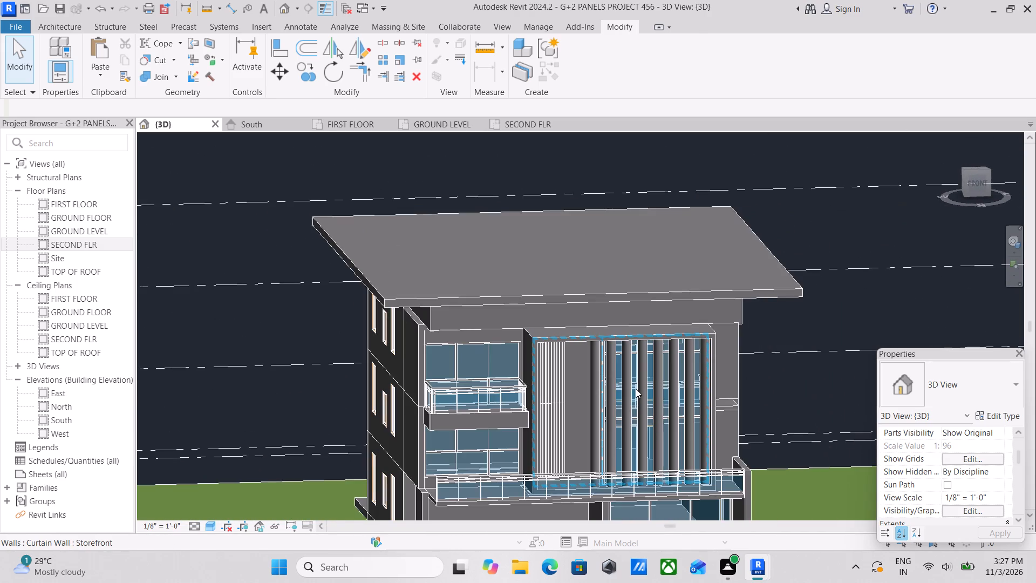
pyautogui.scroll(1, 636, 389)
pyautogui.moveTo(634, 386); pyautogui.dragTo(636, 353, button='middle')
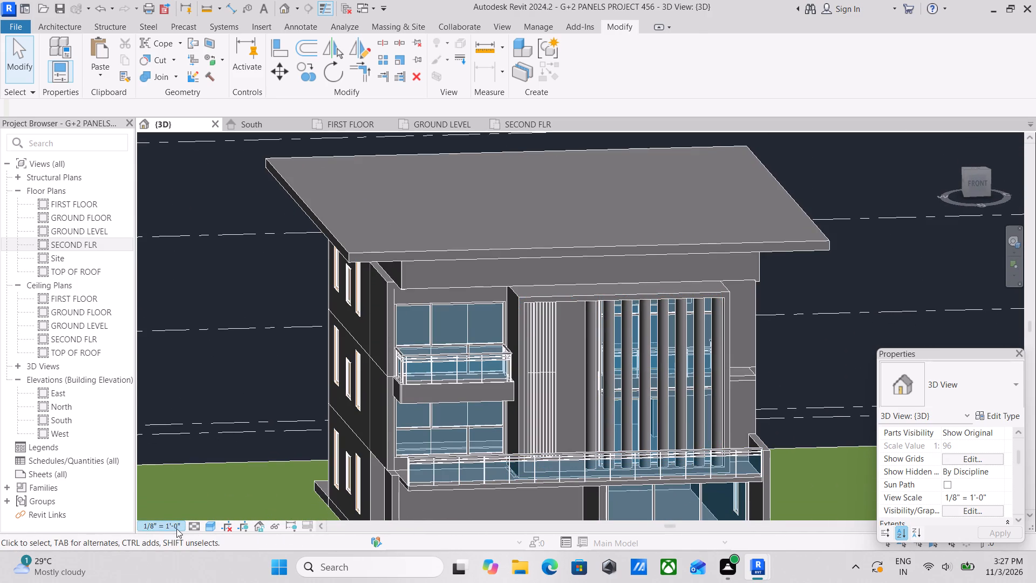
# Set the 3D view to the Realistic visual style and examine the round wood-coloured slats and front facade from different angles.
pyautogui.click(207, 525)
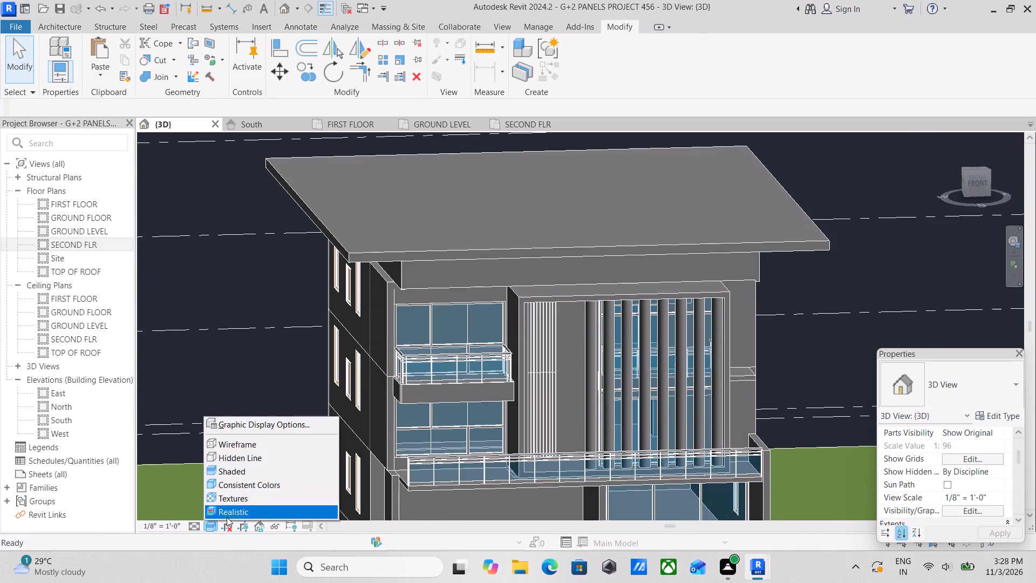
pyautogui.click(227, 517)
pyautogui.scroll(3, 570, 441)
pyautogui.scroll(-2, 598, 398)
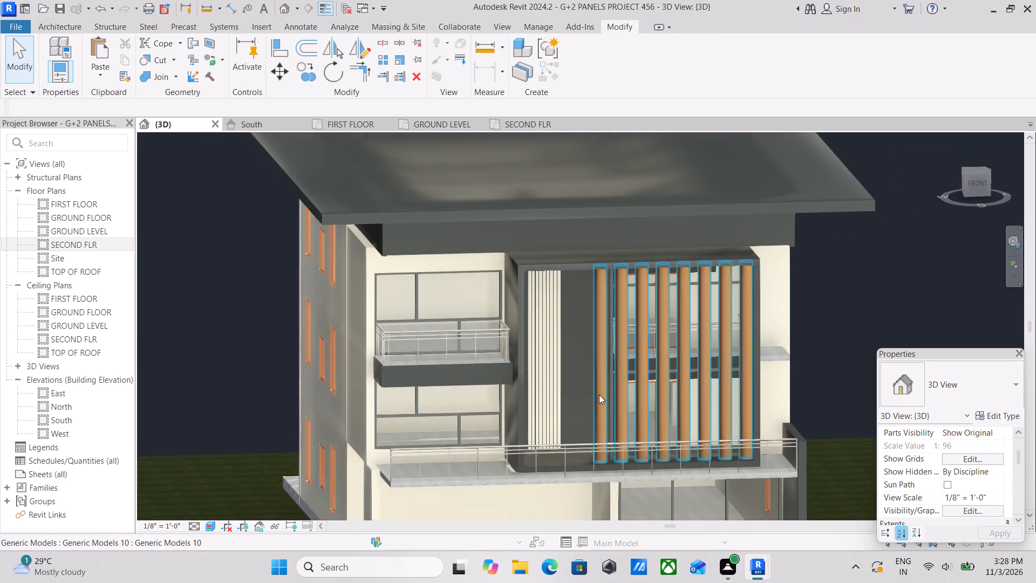
pyautogui.scroll(-2, 601, 396)
pyautogui.moveTo(592, 396); pyautogui.dragTo(701, 387, button='middle')
pyautogui.keyDown('shift'); pyautogui.moveTo(679, 390); pyautogui.dragTo(676, 390, button='middle'); pyautogui.keyUp('shift')
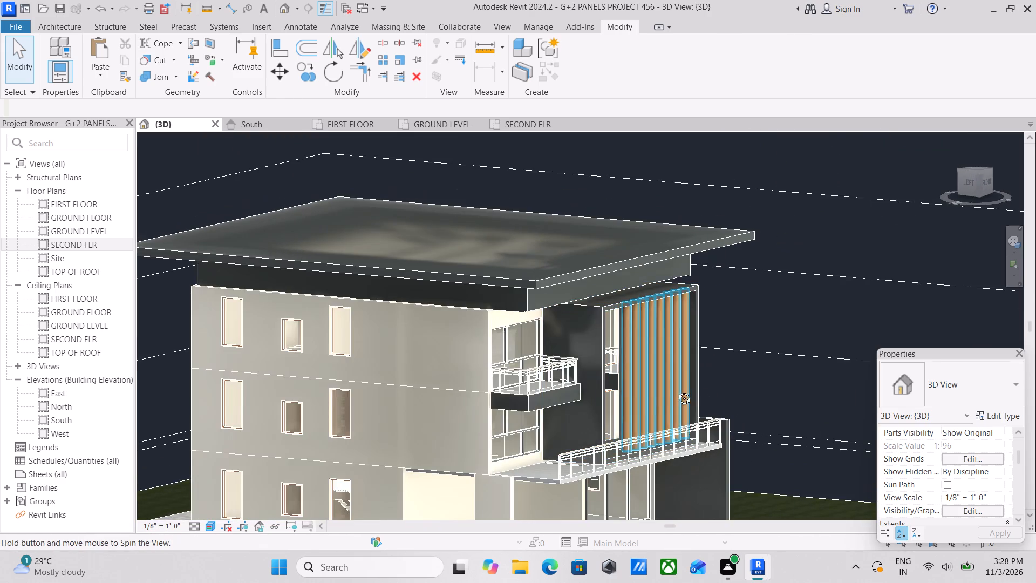
pyautogui.keyDown('shift'); pyautogui.moveTo(676, 390); pyautogui.dragTo(509, 429, button='middle'); pyautogui.keyUp('shift')
pyautogui.moveTo(524, 421); pyautogui.dragTo(486, 411, button='middle')
pyautogui.keyDown('shift'); pyautogui.moveTo(514, 411); pyautogui.dragTo(514, 411, button='middle'); pyautogui.keyUp('shift')
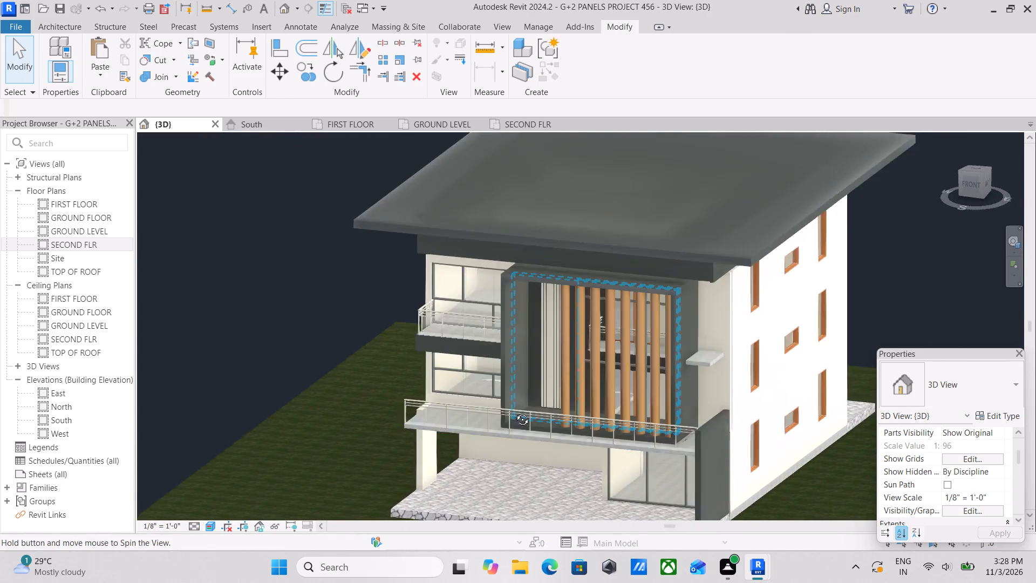
pyautogui.keyDown('shift'); pyautogui.moveTo(514, 411); pyautogui.dragTo(575, 382, button='middle'); pyautogui.keyUp('shift')
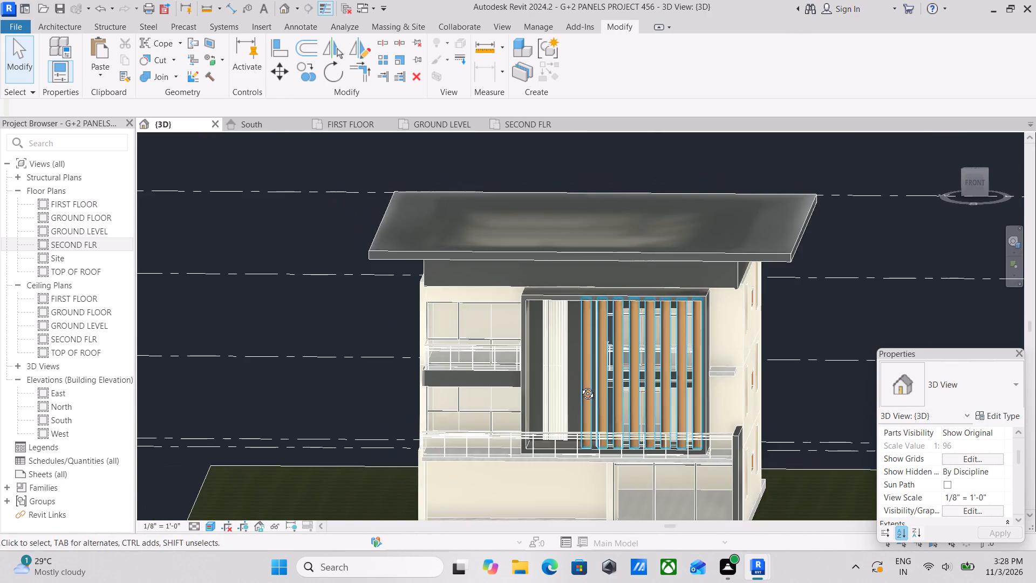
pyautogui.keyDown('shift'); pyautogui.moveTo(580, 385); pyautogui.dragTo(588, 414, button='middle'); pyautogui.keyUp('shift')
pyautogui.keyDown('shift'); pyautogui.moveTo(640, 369); pyautogui.dragTo(734, 412, button='middle'); pyautogui.keyUp('shift')
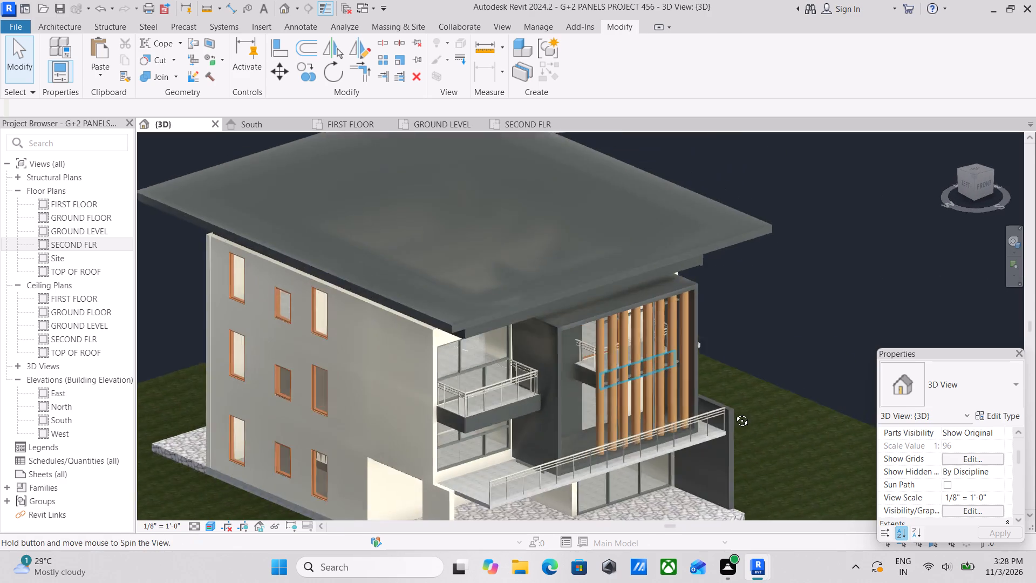
pyautogui.keyDown('shift'); pyautogui.moveTo(734, 412); pyautogui.dragTo(717, 407, button='middle'); pyautogui.keyUp('shift')
pyautogui.scroll(5, 717, 407)
pyautogui.scroll(-1, 625, 403)
pyautogui.moveTo(622, 402); pyautogui.dragTo(587, 378, button='middle')
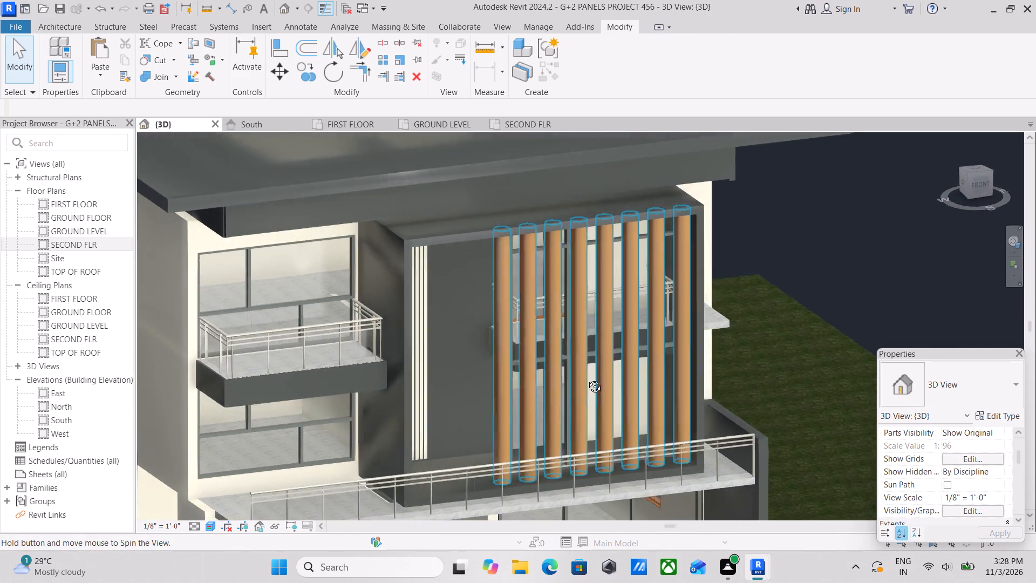
pyautogui.moveTo(587, 378); pyautogui.dragTo(542, 376, button='middle')
pyautogui.keyDown('shift'); pyautogui.scroll(2, 543, 377); pyautogui.keyUp('shift')
pyautogui.scroll(-2, 521, 396)
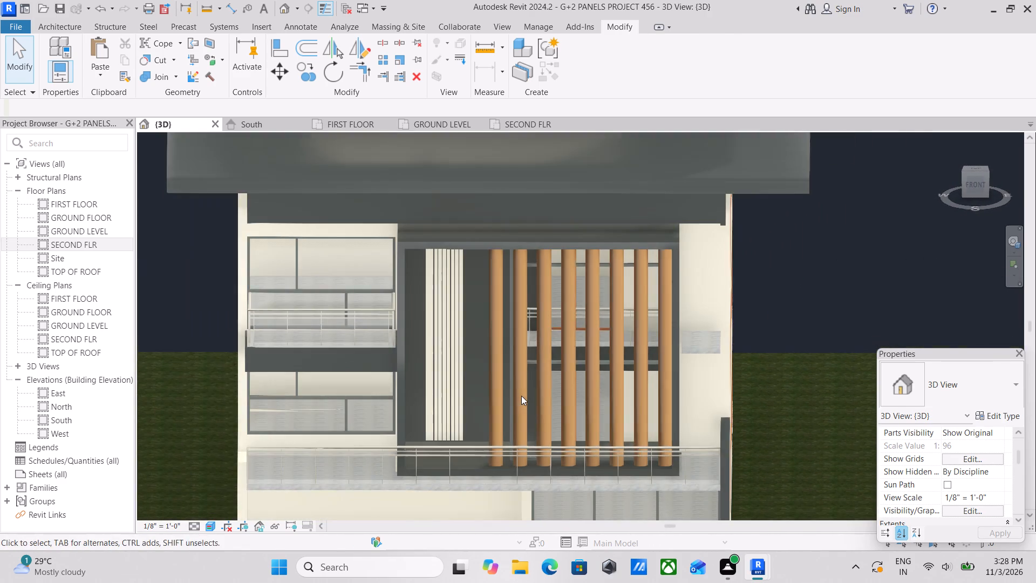
pyautogui.keyDown('shift'); pyautogui.moveTo(521, 396); pyautogui.dragTo(554, 401, button='middle'); pyautogui.keyUp('shift')
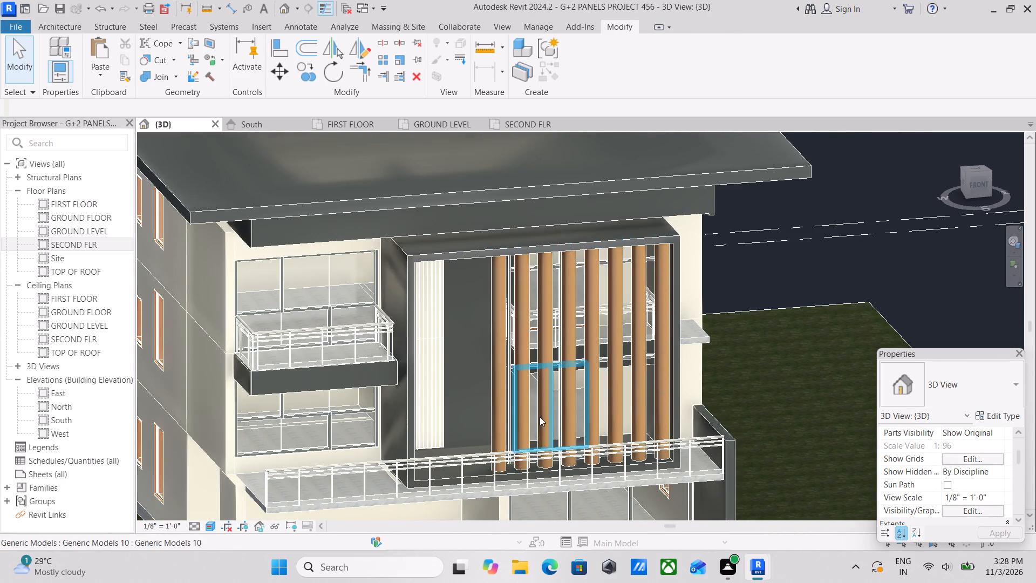
pyautogui.scroll(3, 592, 398)
pyautogui.scroll(-2, 596, 398)
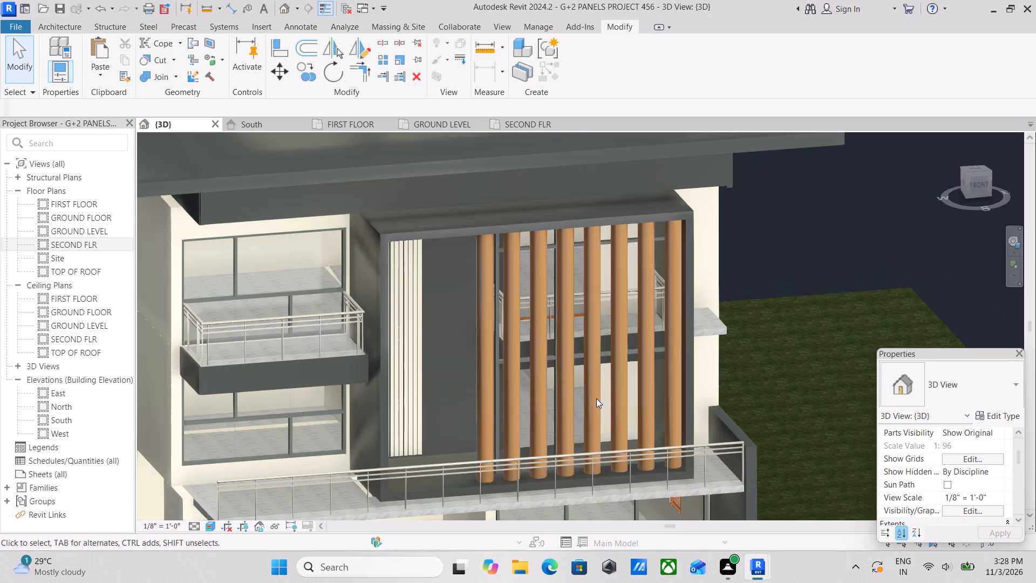
pyautogui.moveTo(595, 457); pyautogui.dragTo(597, 407, button='middle')
pyautogui.scroll(3, 557, 460)
pyautogui.scroll(-2, 477, 433)
pyautogui.moveTo(477, 433); pyautogui.dragTo(479, 433, button='middle')
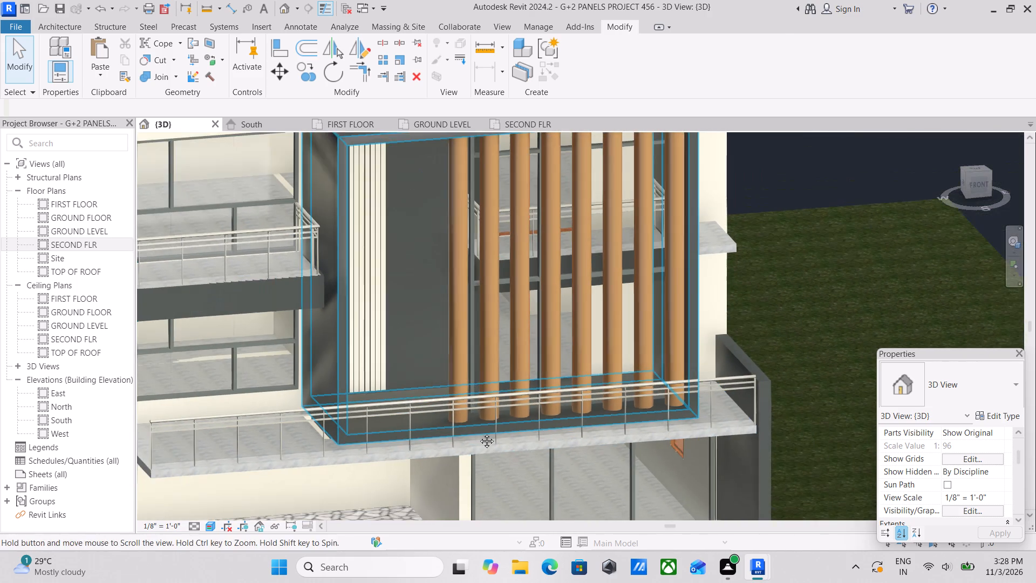
pyautogui.moveTo(479, 433); pyautogui.dragTo(544, 424, button='middle')
pyautogui.scroll(-2, 544, 427)
pyautogui.moveTo(533, 445); pyautogui.dragTo(587, 448, button='middle')
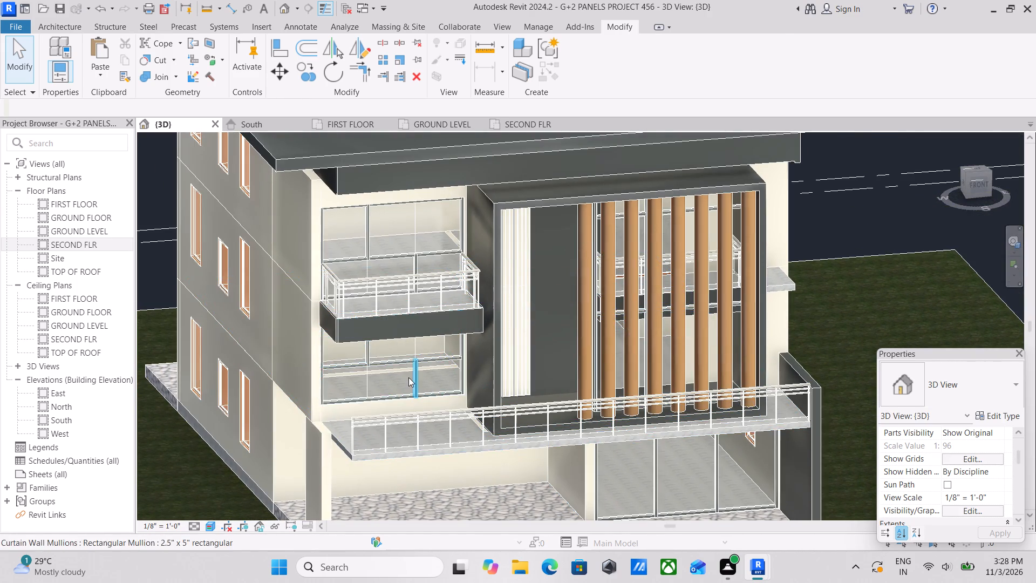
# Stretch the top of the small upper balcony's front fascia panel slightly upward to cover the floor edge, and deselect it.
pyautogui.scroll(1, 312, 348)
pyautogui.scroll(3, 308, 289)
pyautogui.scroll(3, 361, 323)
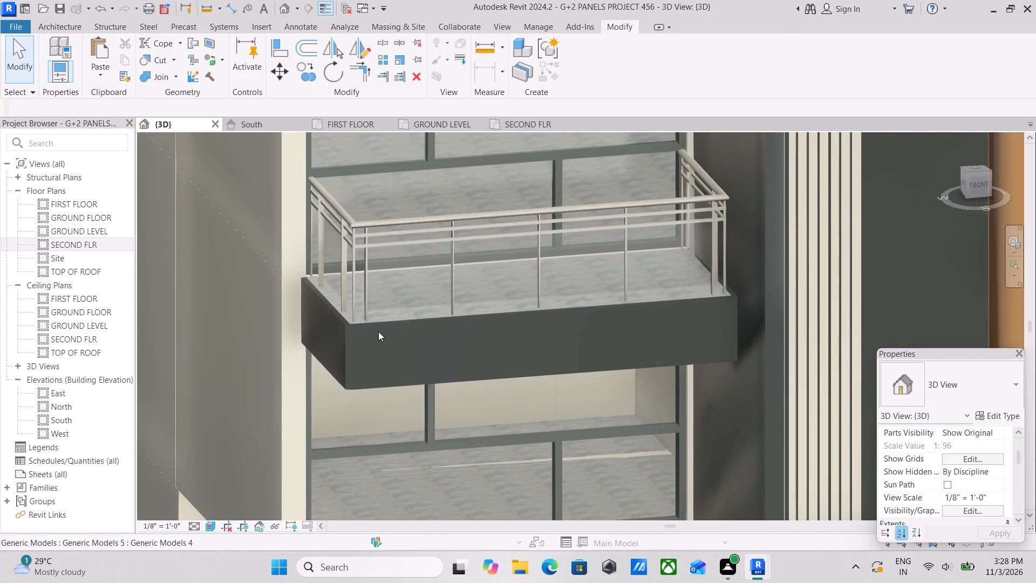
pyautogui.click(376, 321)
pyautogui.scroll(1, 518, 323)
pyautogui.scroll(-3, 521, 343)
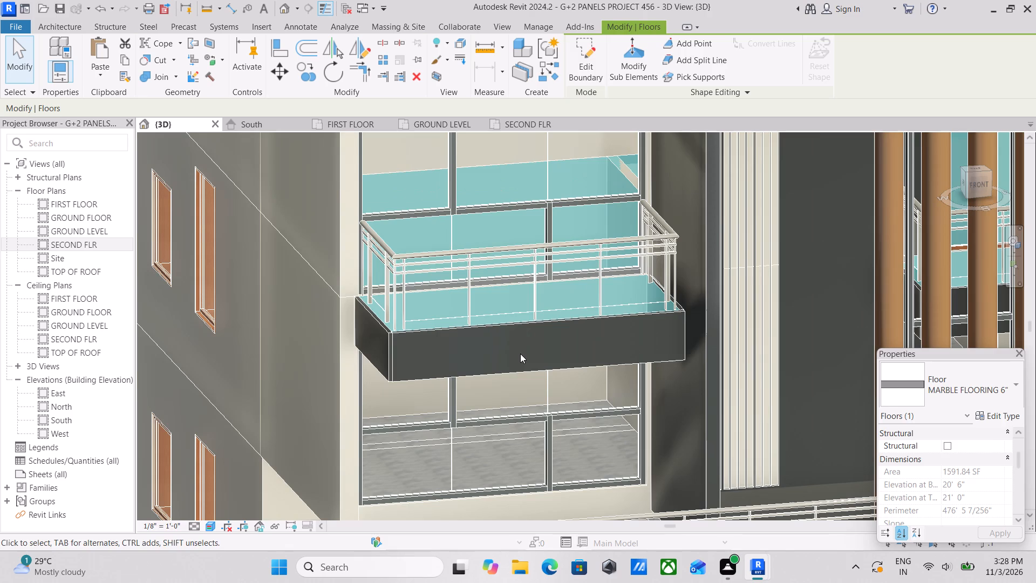
pyautogui.press('Escape')
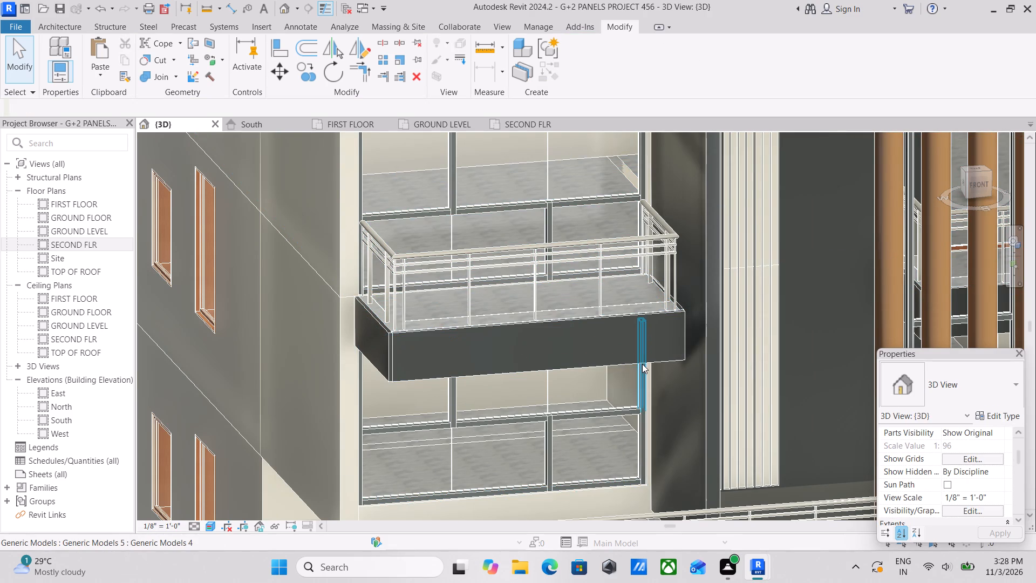
pyautogui.click(659, 356)
pyautogui.scroll(2, 574, 328)
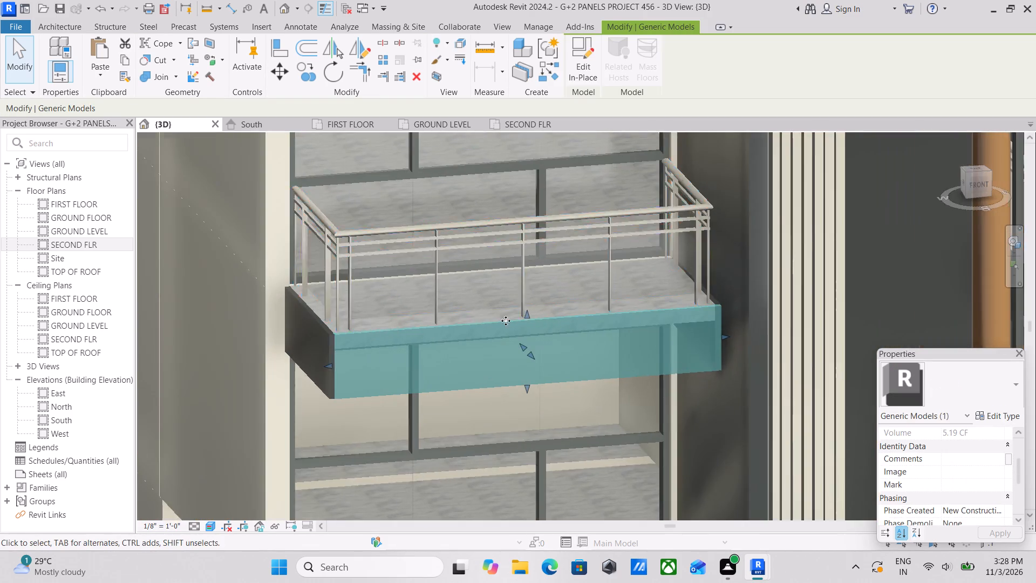
pyautogui.scroll(6, 492, 310)
pyautogui.click(550, 318)
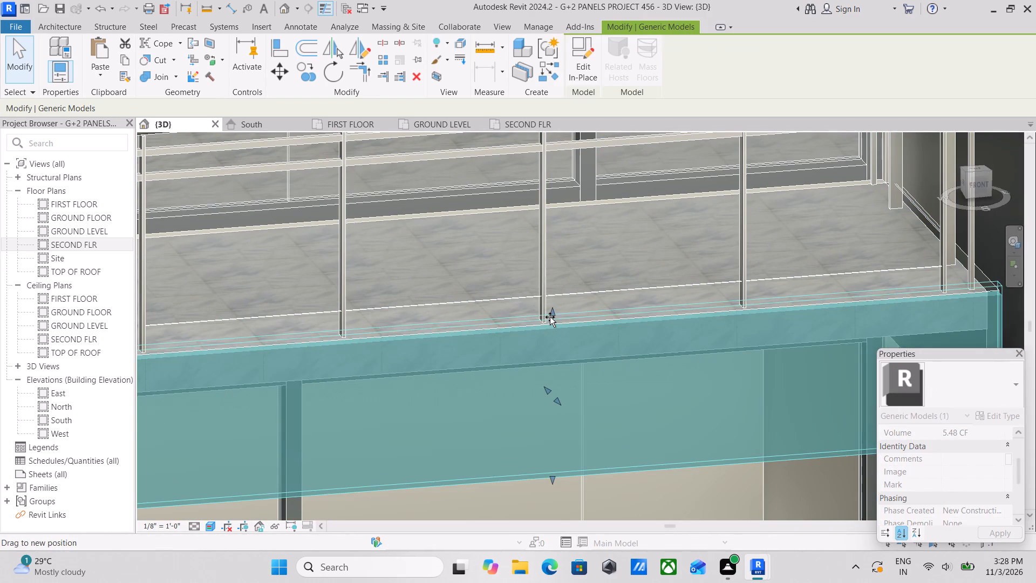
pyautogui.scroll(-3, 551, 319)
pyautogui.moveTo(555, 327); pyautogui.dragTo(596, 363, button='middle')
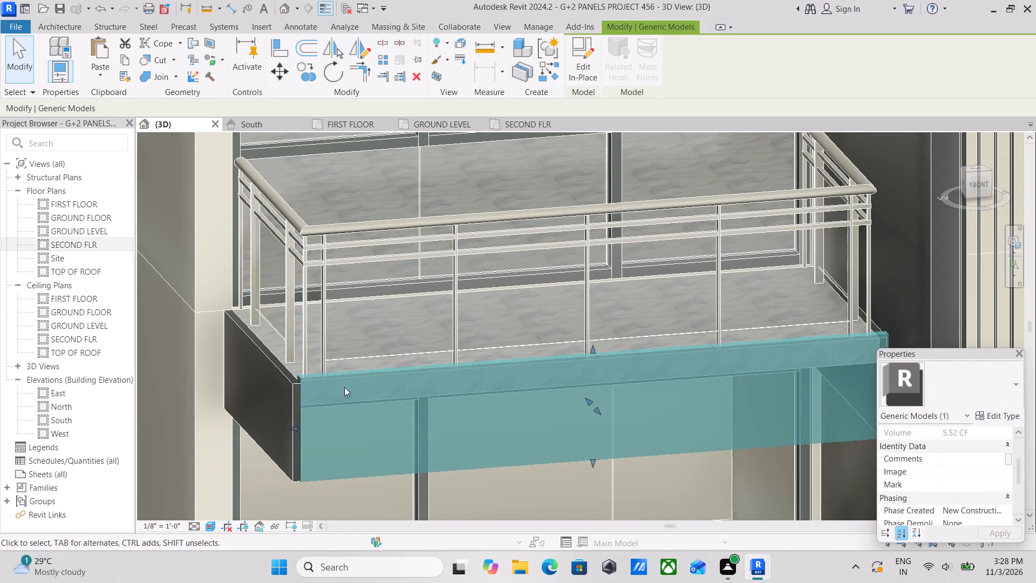
pyautogui.press('Escape')
# Stretch the top of the small upper balcony's left-end fascia panel upward over the floor edge, fine-tune its height, and deselect it.
pyautogui.scroll(-1, 334, 385)
pyautogui.moveTo(316, 412); pyautogui.dragTo(497, 416, button='middle')
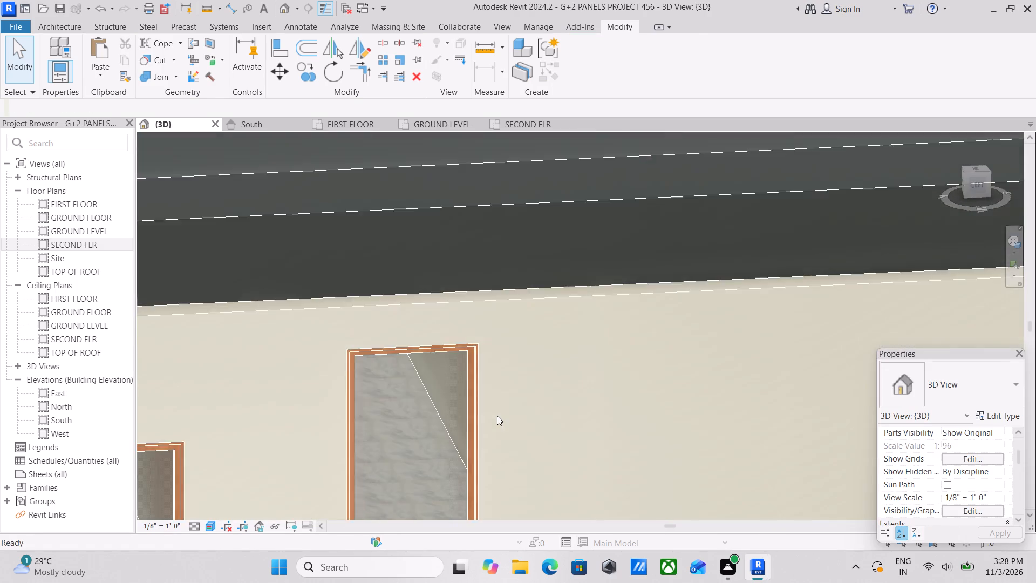
pyautogui.scroll(-1, 497, 415)
pyautogui.moveTo(489, 410); pyautogui.dragTo(190, 276, button='middle')
pyautogui.scroll(-7, 208, 254)
pyautogui.moveTo(315, 297); pyautogui.dragTo(238, 262, button='middle')
pyautogui.scroll(4, 374, 314)
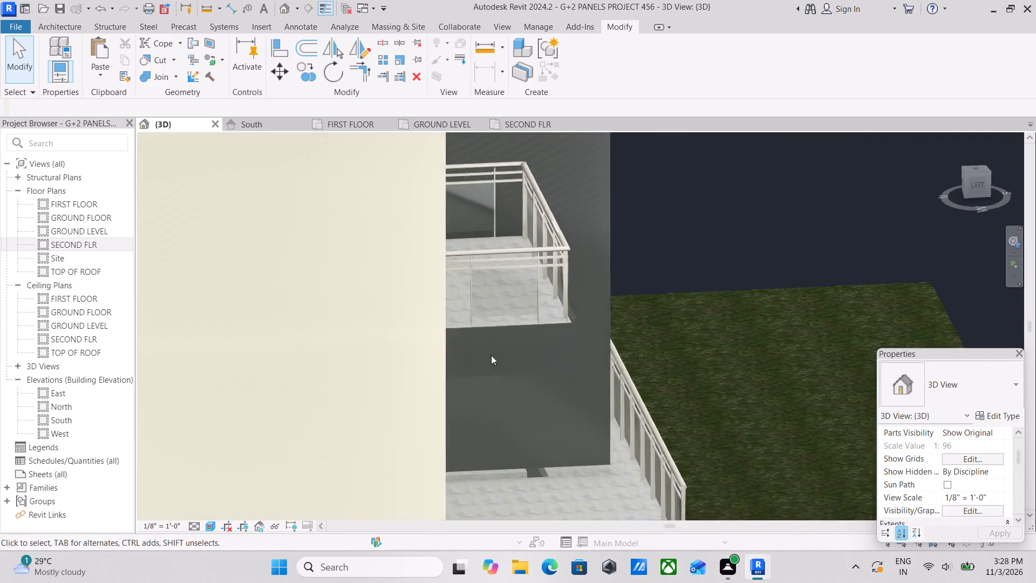
pyautogui.scroll(2, 491, 355)
pyautogui.click(537, 317)
pyautogui.scroll(2, 539, 316)
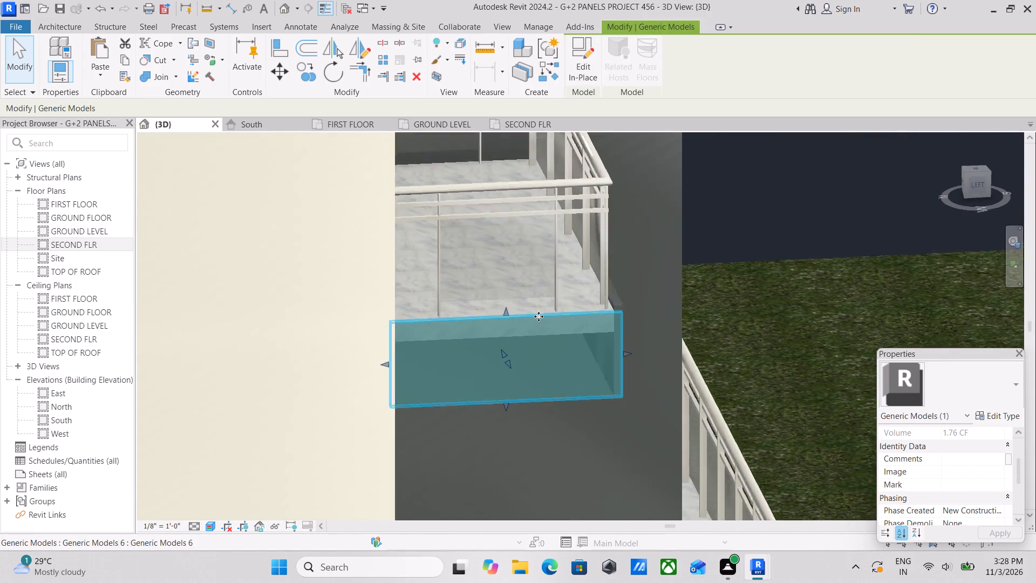
pyautogui.scroll(4, 539, 316)
pyautogui.click(495, 309)
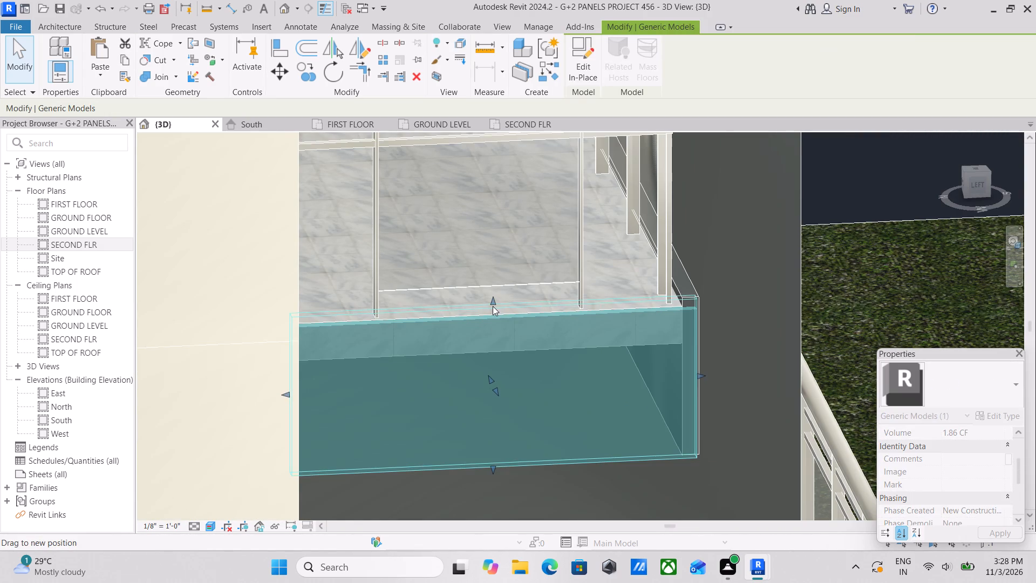
pyautogui.scroll(-2, 530, 317)
pyautogui.keyDown('shift'); pyautogui.moveTo(529, 337); pyautogui.dragTo(447, 376, button='middle'); pyautogui.keyUp('shift')
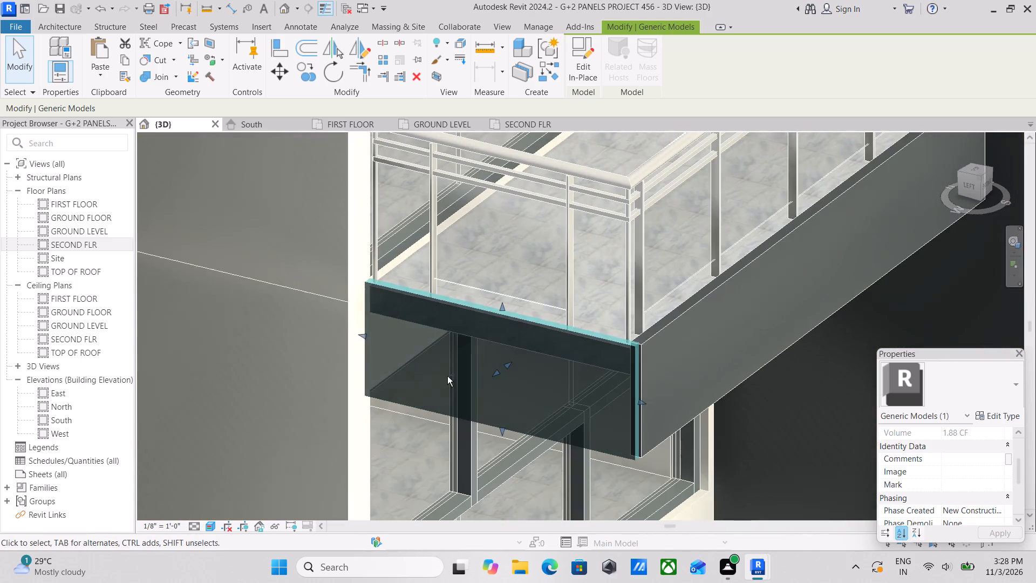
pyautogui.scroll(3, 453, 322)
pyautogui.click(517, 306)
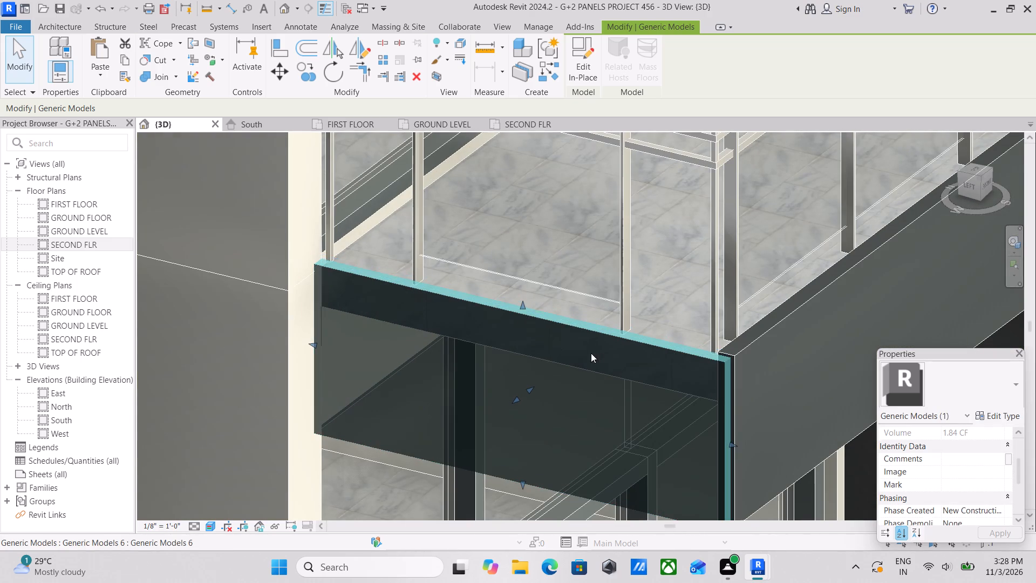
pyautogui.scroll(-3, 602, 360)
pyautogui.press('Escape')
# Raise the top of the same left-end fascia panel slightly further to line up with the front fascia panel, and deselect it.
pyautogui.scroll(-1, 598, 372)
pyautogui.moveTo(598, 372); pyautogui.dragTo(636, 370, button='middle')
pyautogui.click(683, 351)
pyautogui.scroll(4, 510, 334)
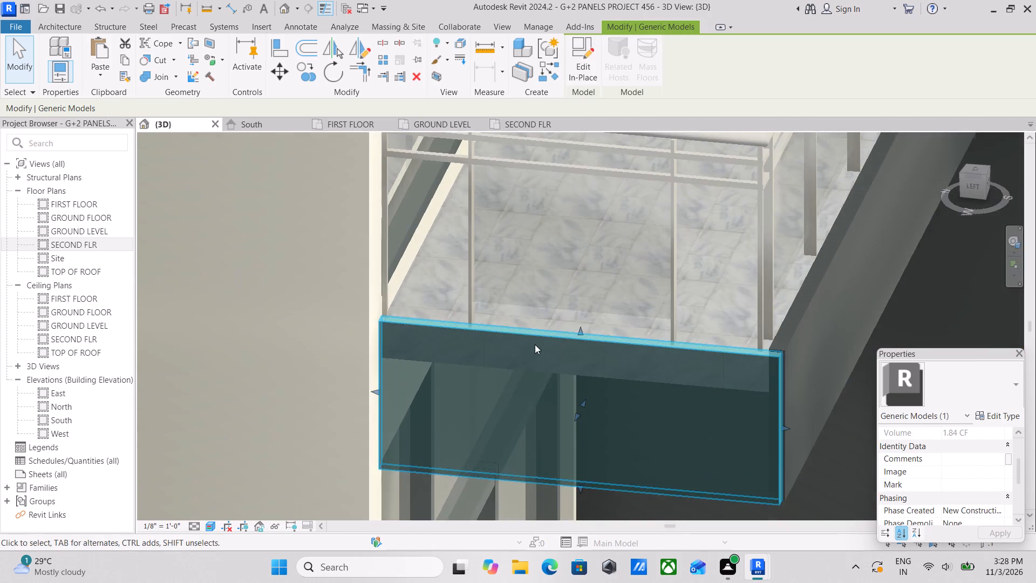
pyautogui.scroll(2, 535, 344)
pyautogui.click(602, 326)
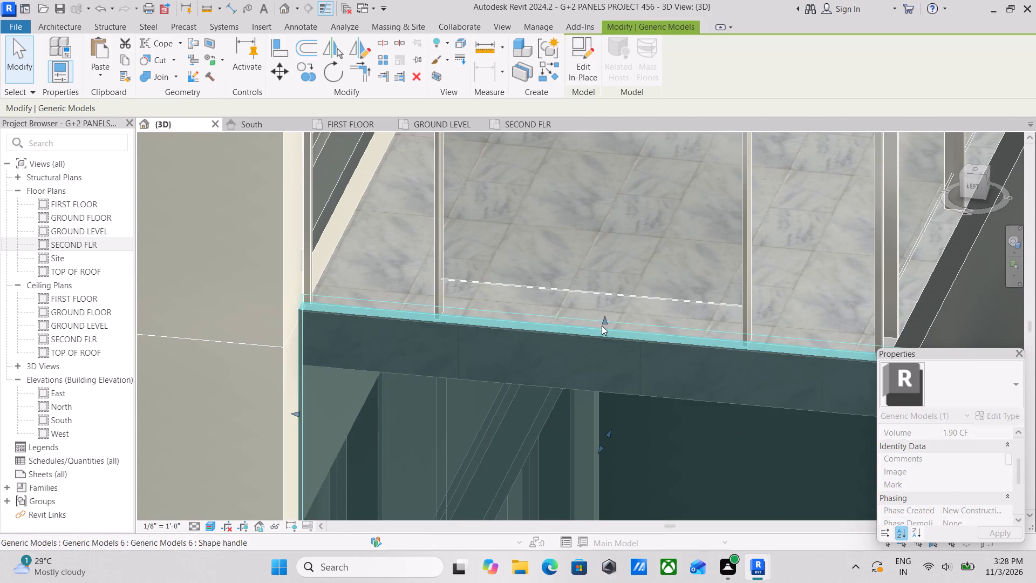
pyautogui.scroll(-3, 624, 345)
pyautogui.moveTo(590, 344); pyautogui.dragTo(546, 338, button='middle')
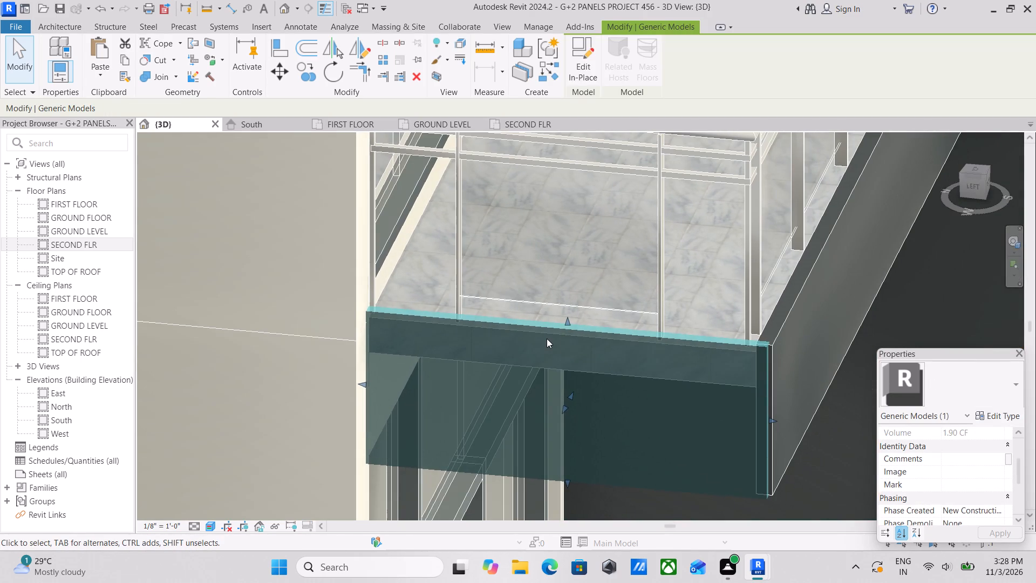
pyautogui.press('Escape')
# Examine the small balcony's fascia corner and the surrounding facade from different angles.
pyautogui.scroll(-2, 582, 338)
pyautogui.scroll(-2, 604, 381)
pyautogui.keyDown('shift'); pyautogui.moveTo(605, 357); pyautogui.dragTo(528, 338, button='middle'); pyautogui.keyUp('shift')
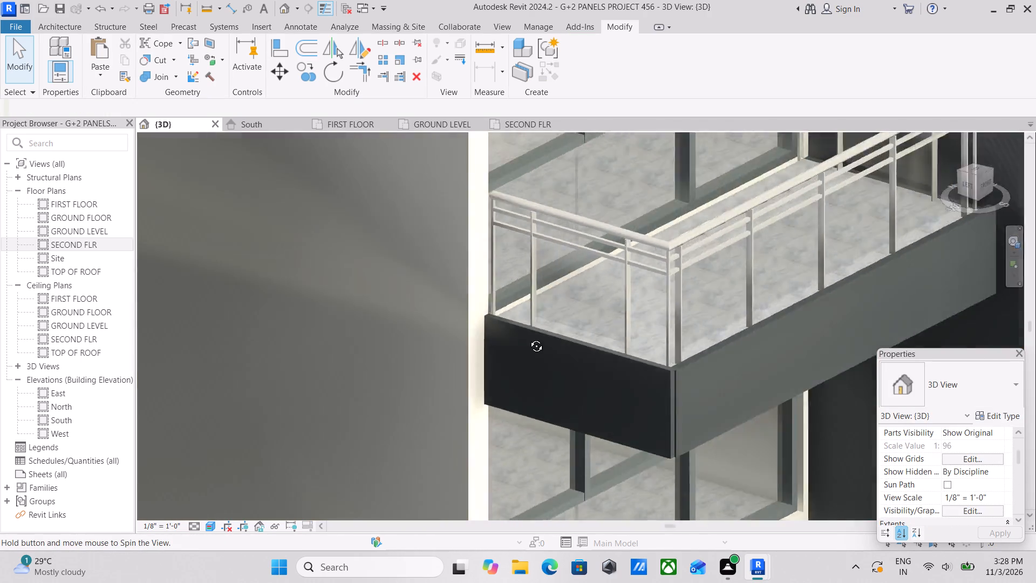
pyautogui.keyDown('shift'); pyautogui.moveTo(528, 338); pyautogui.dragTo(446, 327, button='middle'); pyautogui.keyUp('shift')
pyautogui.scroll(-1, 590, 356)
pyautogui.keyDown('shift'); pyautogui.moveTo(589, 356); pyautogui.dragTo(520, 293, button='middle'); pyautogui.keyUp('shift')
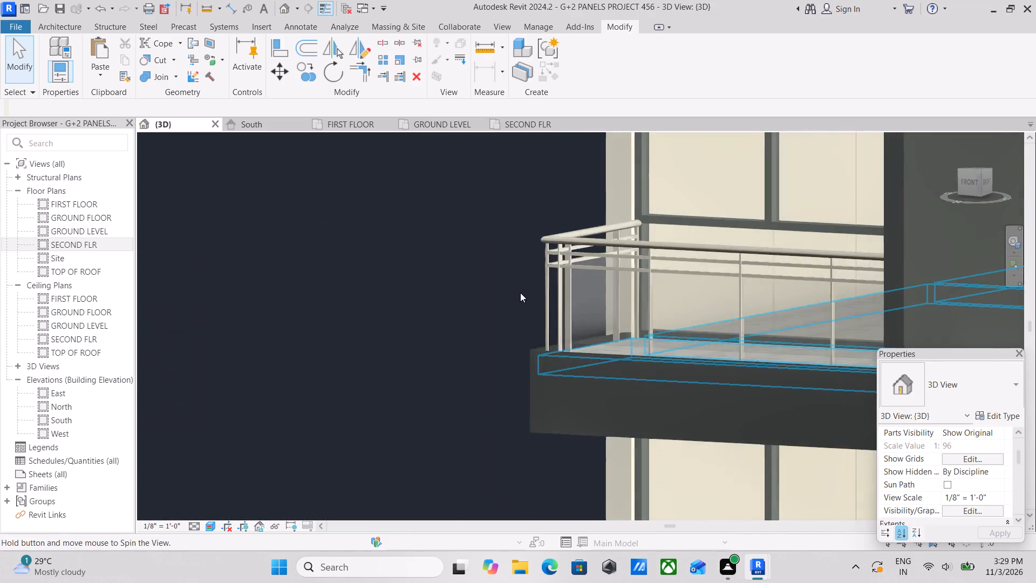
pyautogui.keyDown('shift'); pyautogui.scroll(1, 521, 297); pyautogui.keyUp('shift')
pyautogui.scroll(-2, 532, 315)
pyautogui.moveTo(533, 316); pyautogui.dragTo(701, 339, button='middle')
pyautogui.scroll(-2, 703, 340)
pyautogui.moveTo(701, 339); pyautogui.dragTo(578, 370, button='middle')
pyautogui.scroll(-1, 699, 339)
pyautogui.scroll(1, 517, 398)
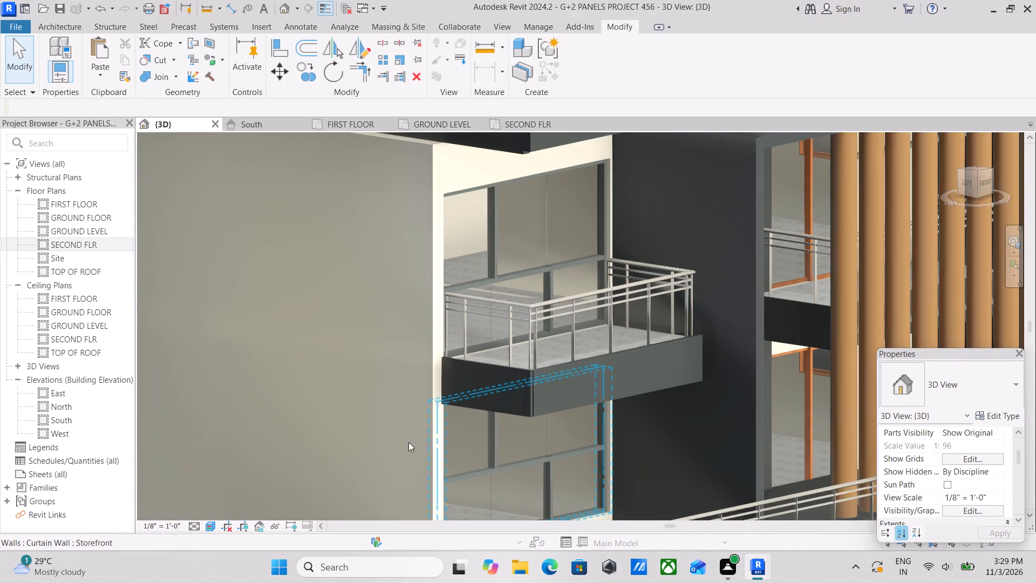
pyautogui.scroll(-5, 508, 309)
pyautogui.moveTo(508, 309); pyautogui.dragTo(501, 313, button='middle')
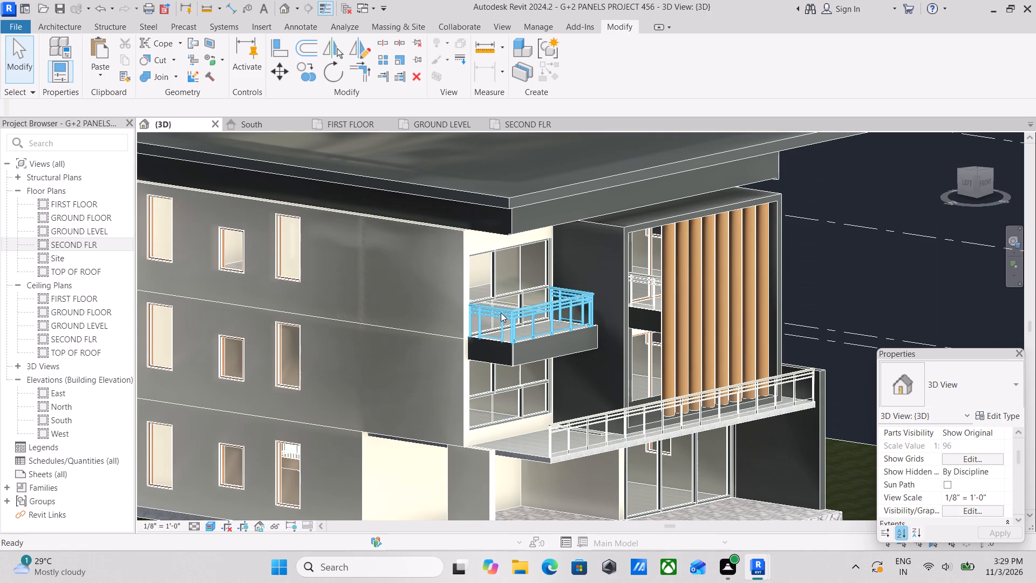
# Set the 3D view's visual style back to Shaded.
pyautogui.click(209, 530)
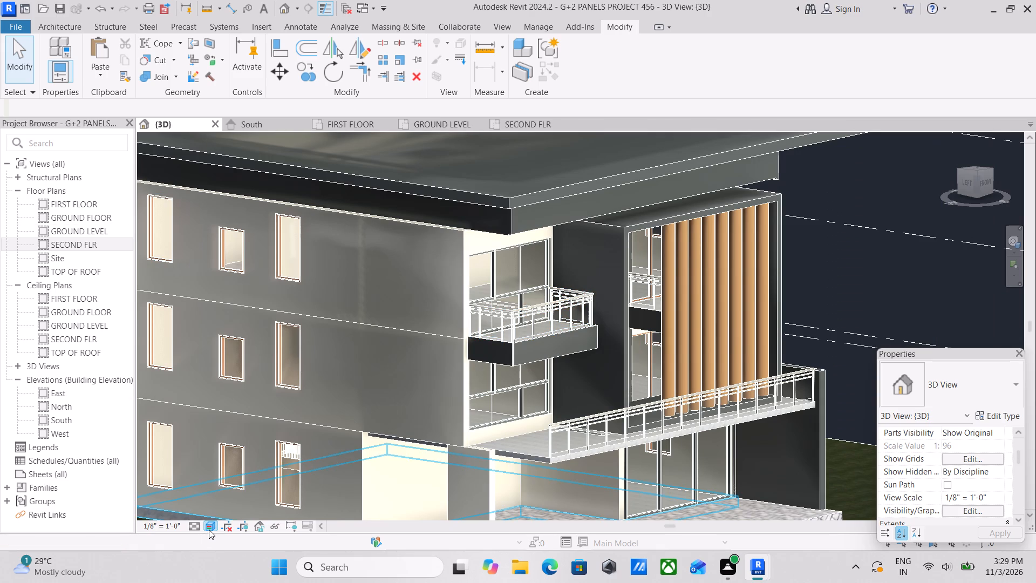
pyautogui.click(243, 469)
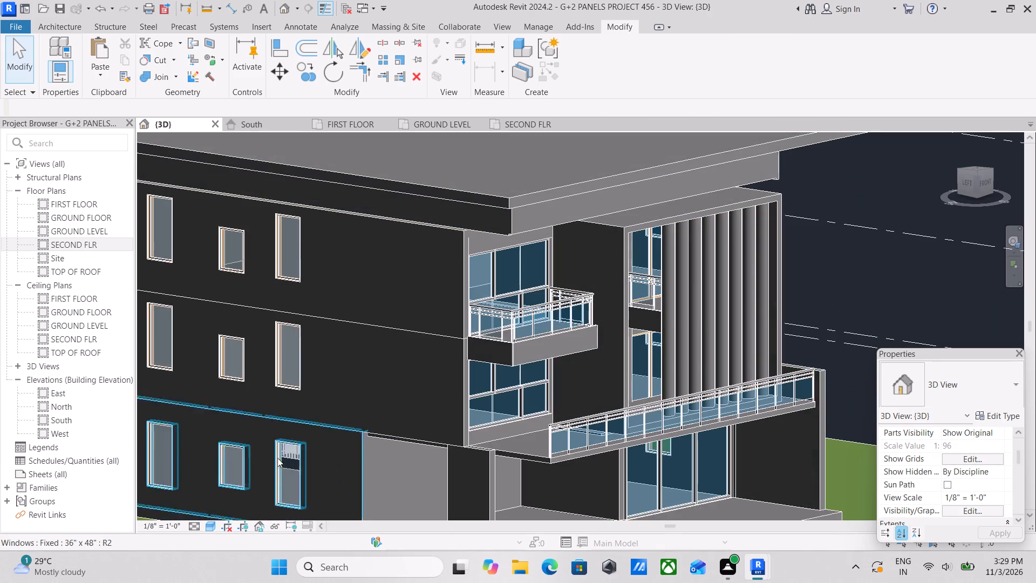
pyautogui.scroll(-3, 481, 400)
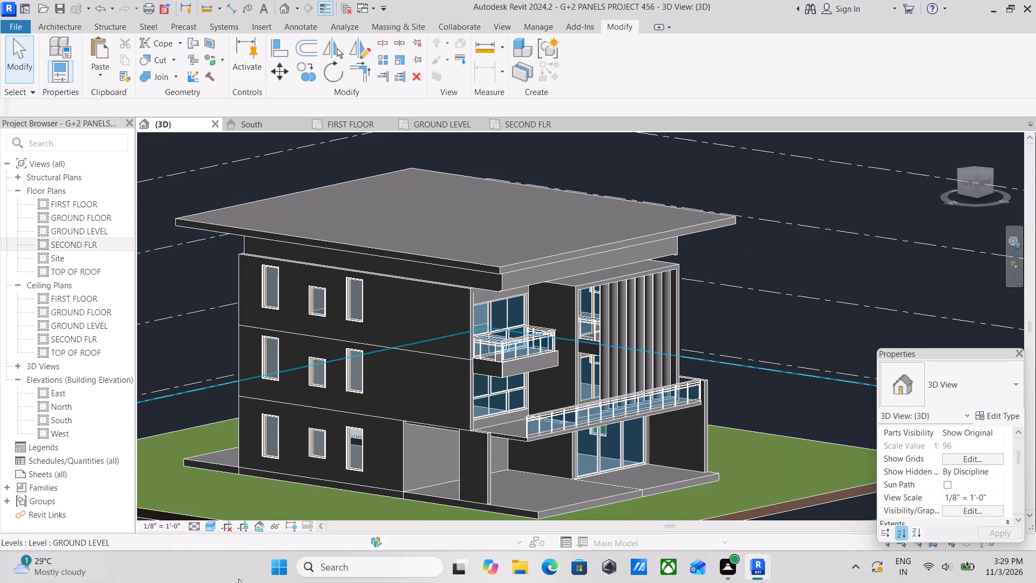
pyautogui.scroll(1, 583, 421)
pyautogui.keyDown('shift'); pyautogui.moveTo(623, 426); pyautogui.dragTo(587, 422, button='middle'); pyautogui.keyUp('shift')
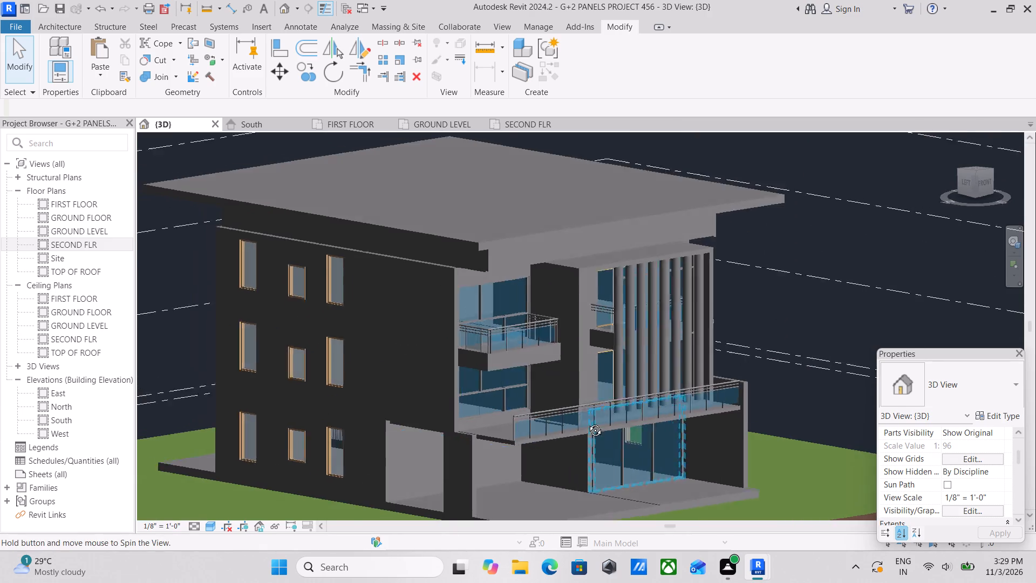
# Stretch the top of the ground-floor side panel at the veranda corner upward to just beneath the roof fascia.
pyautogui.keyDown('shift'); pyautogui.moveTo(587, 422); pyautogui.dragTo(490, 428, button='middle'); pyautogui.keyUp('shift')
pyautogui.moveTo(591, 396); pyautogui.dragTo(490, 388, button='middle')
pyautogui.scroll(1, 495, 391)
pyautogui.keyDown('shift'); pyautogui.moveTo(538, 425); pyautogui.dragTo(488, 419, button='middle'); pyautogui.keyUp('shift')
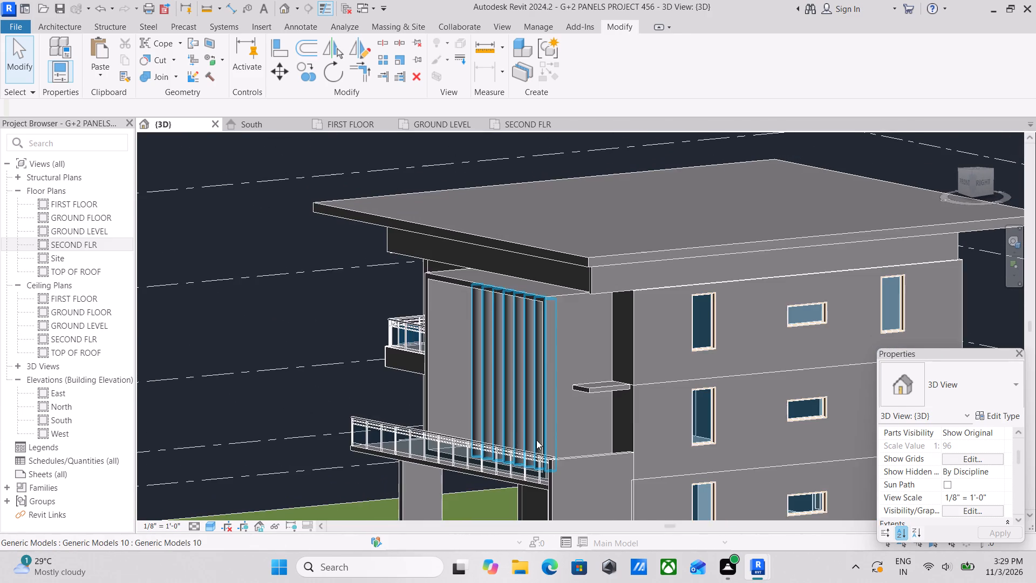
pyautogui.moveTo(533, 439); pyautogui.dragTo(527, 436, button='middle')
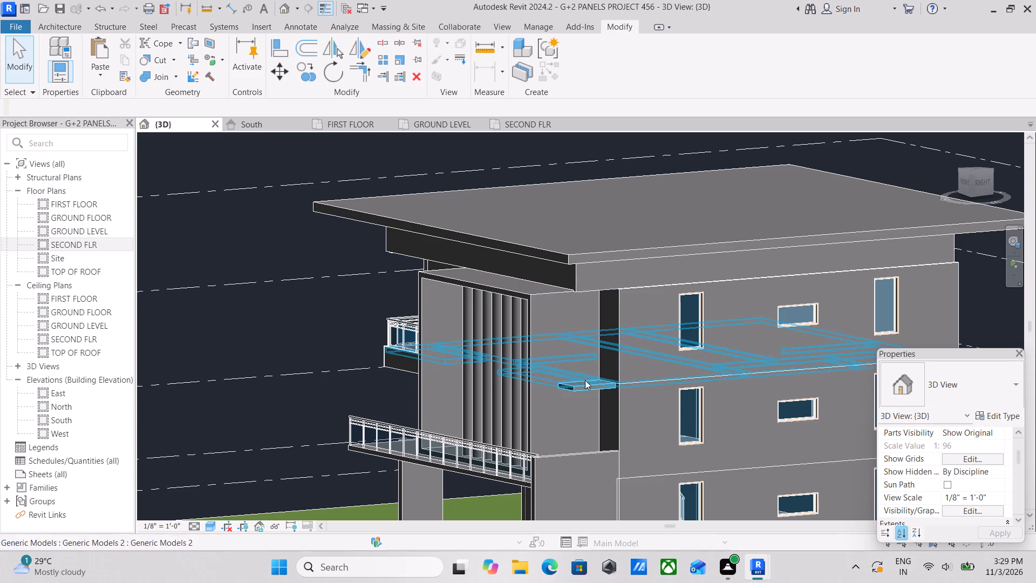
pyautogui.scroll(-2, 564, 428)
pyautogui.keyDown('shift'); pyautogui.moveTo(562, 421); pyautogui.dragTo(585, 437, button='middle'); pyautogui.keyUp('shift')
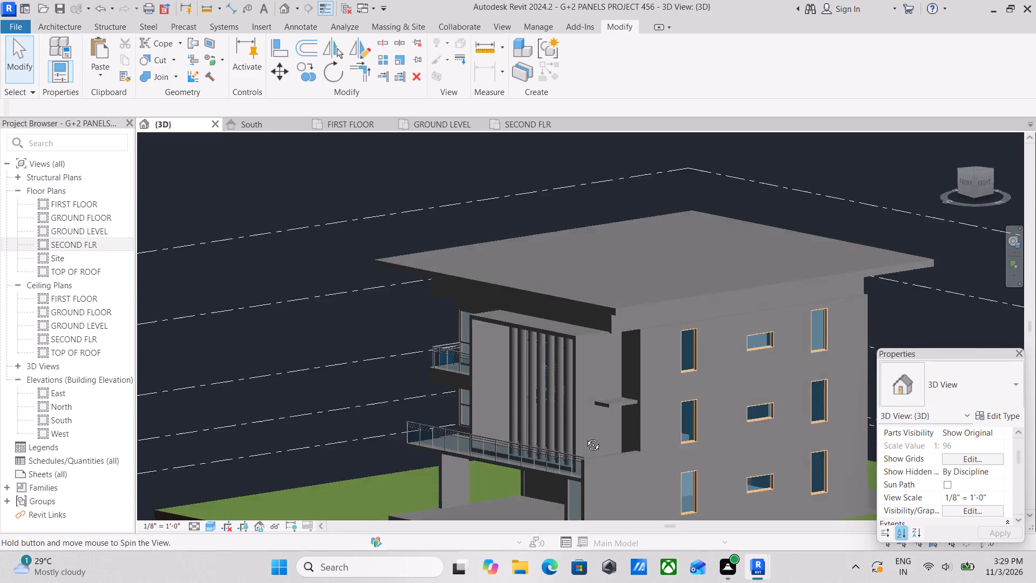
pyautogui.keyDown('shift'); pyautogui.moveTo(585, 437); pyautogui.dragTo(671, 494, button='middle'); pyautogui.keyUp('shift')
pyautogui.scroll(4, 718, 437)
pyautogui.keyDown('shift'); pyautogui.moveTo(711, 426); pyautogui.dragTo(619, 362, button='middle'); pyautogui.keyUp('shift')
pyautogui.keyDown('shift'); pyautogui.scroll(1, 619, 362); pyautogui.keyUp('shift')
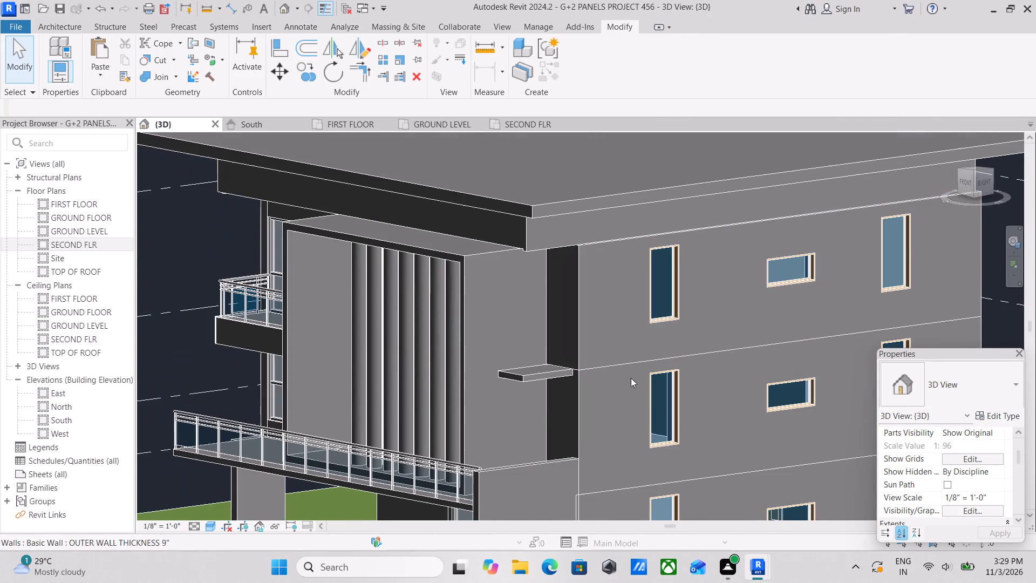
pyautogui.click(546, 469)
pyautogui.scroll(-1, 555, 443)
pyautogui.moveTo(555, 443); pyautogui.dragTo(565, 390, button='middle')
pyautogui.scroll(1, 567, 390)
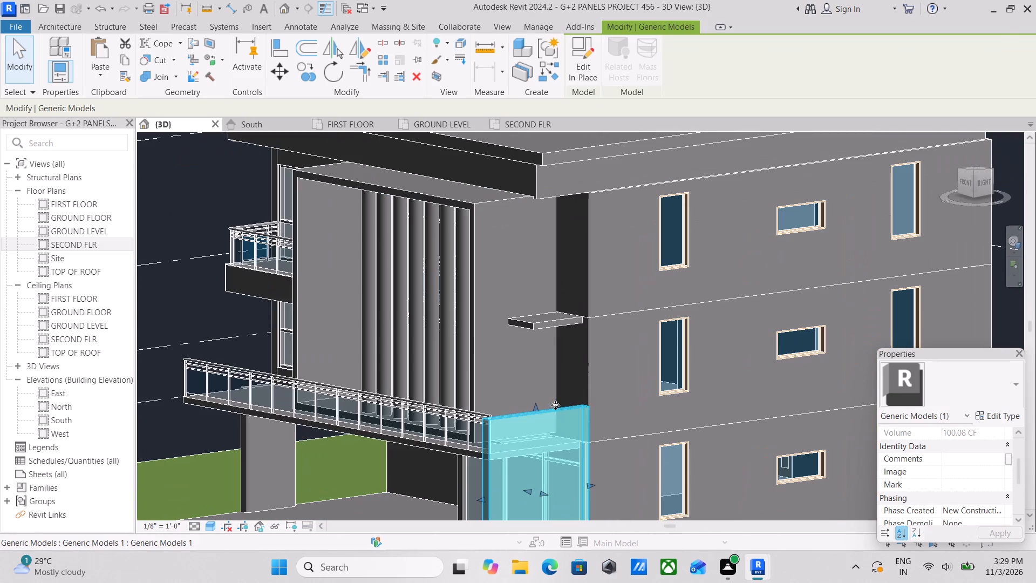
pyautogui.moveTo(541, 405); pyautogui.dragTo(544, 265)
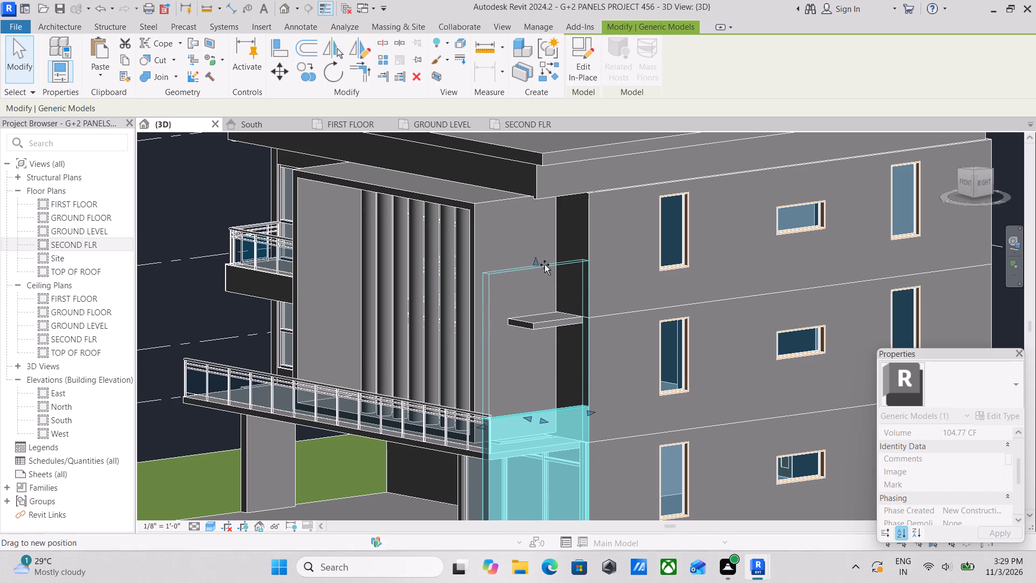
pyautogui.moveTo(544, 265); pyautogui.dragTo(539, 202)
# Raise the bottom of the same side panel from the veranda floor to the underside of the long balcony, and deselect it.
pyautogui.keyDown('shift'); pyautogui.scroll(-1, 530, 254); pyautogui.keyUp('shift')
pyautogui.keyDown('shift'); pyautogui.moveTo(530, 254); pyautogui.dragTo(561, 257, button='middle'); pyautogui.keyUp('shift')
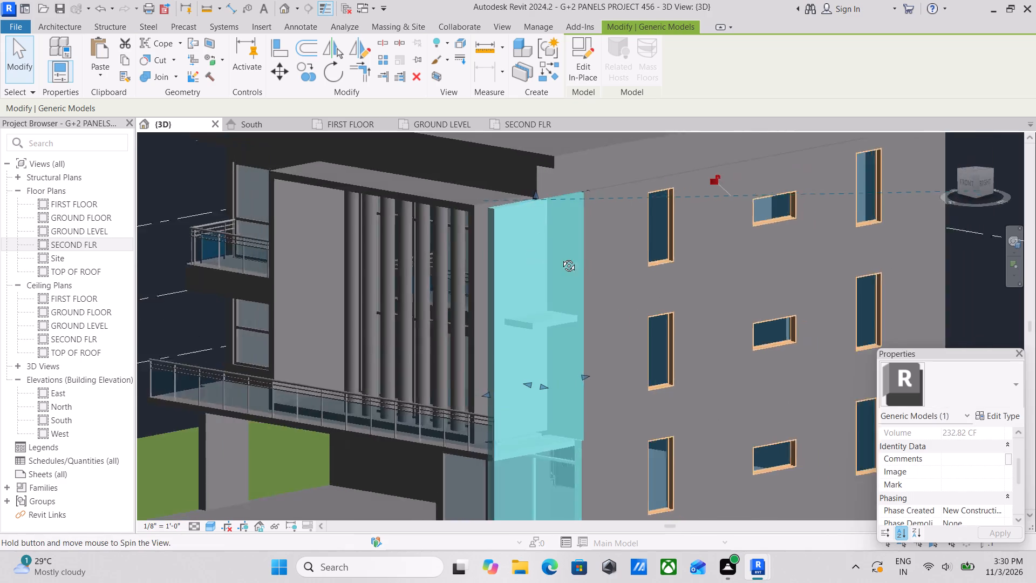
pyautogui.keyDown('shift'); pyautogui.moveTo(561, 257); pyautogui.dragTo(630, 248, button='middle'); pyautogui.keyUp('shift')
pyautogui.keyDown('shift'); pyautogui.moveTo(601, 296); pyautogui.dragTo(674, 256, button='middle'); pyautogui.keyUp('shift')
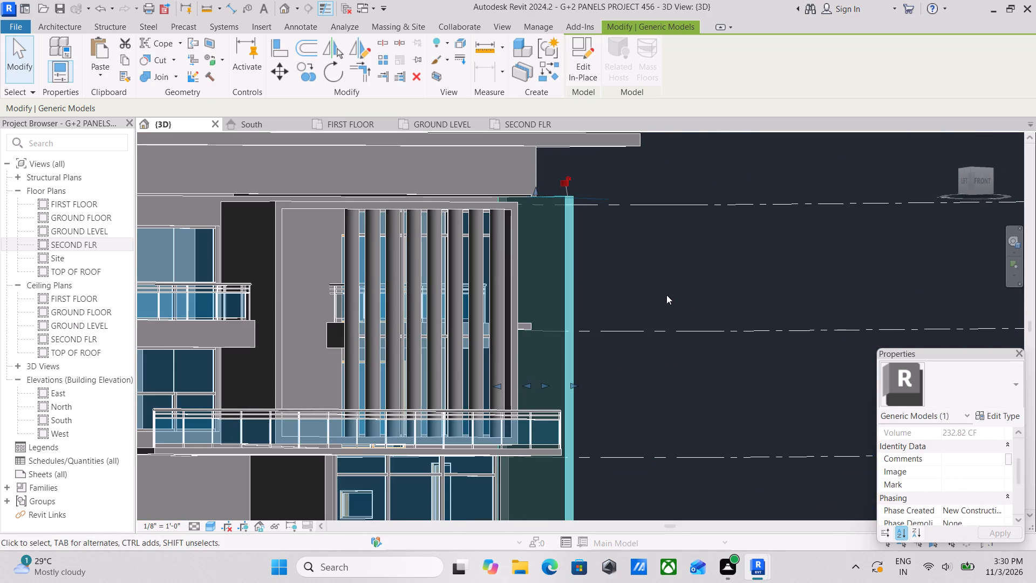
pyautogui.keyDown('shift'); pyautogui.moveTo(666, 295); pyautogui.dragTo(509, 351, button='middle'); pyautogui.keyUp('shift')
pyautogui.scroll(-3, 530, 366)
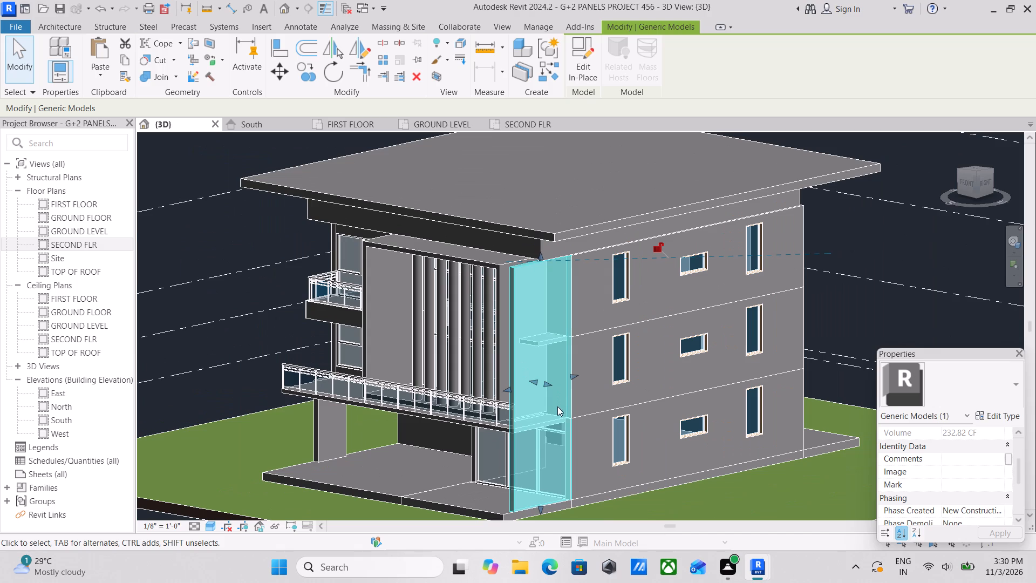
pyautogui.scroll(-2, 546, 368)
pyautogui.moveTo(542, 369); pyautogui.dragTo(504, 272, button='middle')
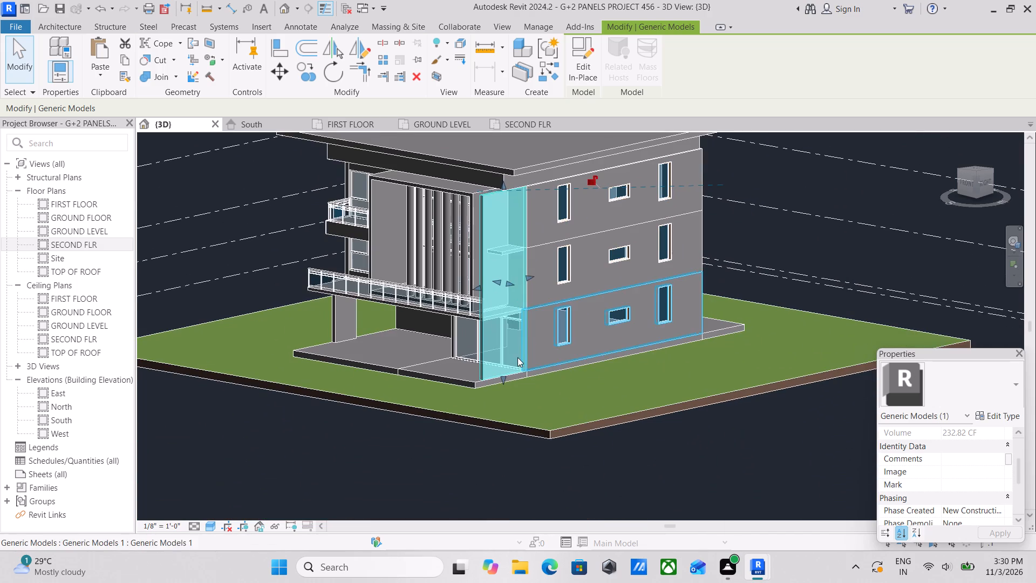
pyautogui.scroll(4, 517, 357)
pyautogui.moveTo(494, 394); pyautogui.dragTo(493, 379)
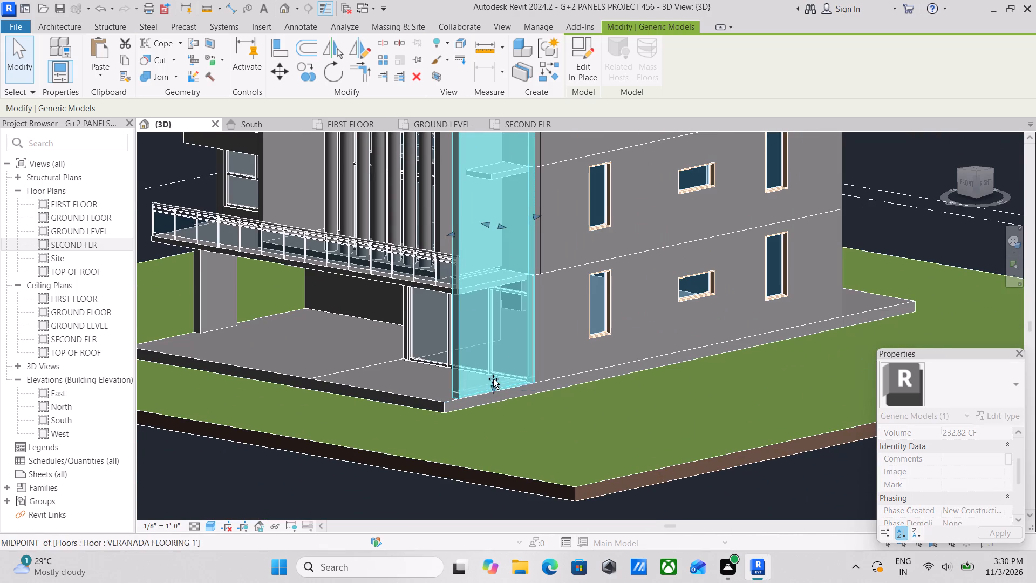
pyautogui.moveTo(493, 379); pyautogui.dragTo(490, 283)
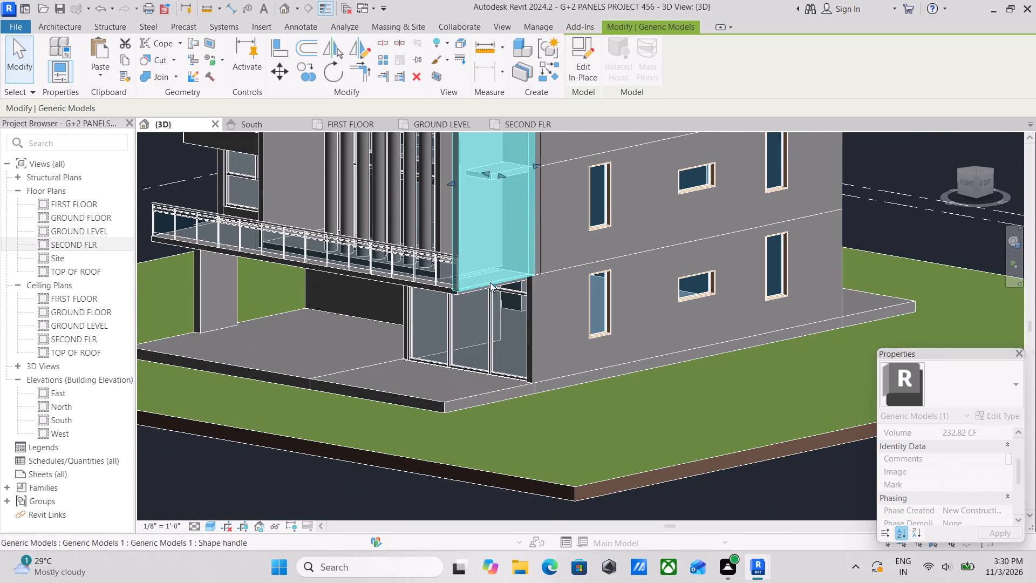
pyautogui.scroll(2, 516, 282)
pyautogui.scroll(-1, 516, 282)
pyautogui.moveTo(516, 282); pyautogui.dragTo(544, 309, button='middle')
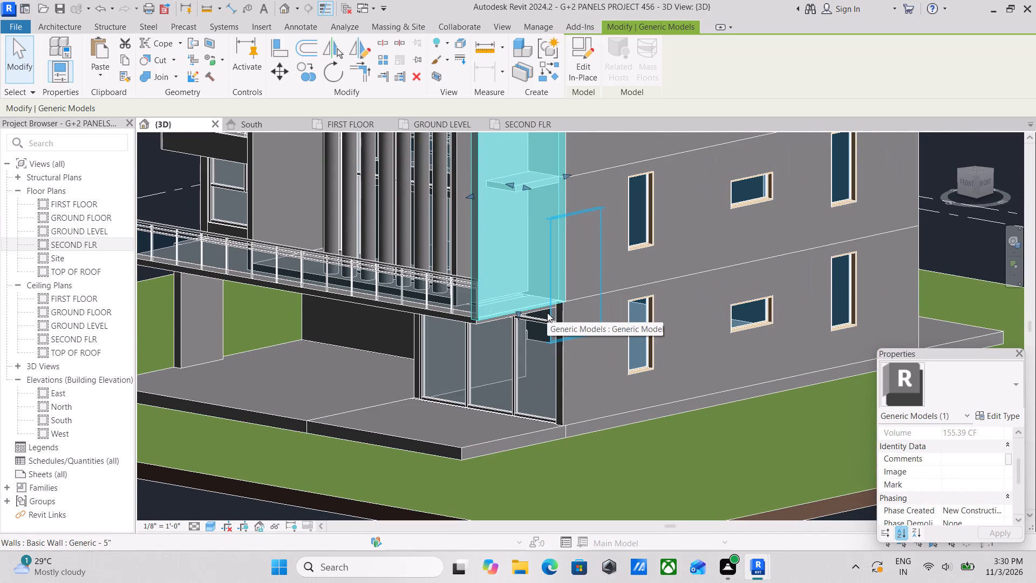
pyautogui.scroll(-1, 547, 313)
pyautogui.press('Escape')
pyautogui.moveTo(547, 313); pyautogui.dragTo(578, 429, button='middle')
pyautogui.scroll(-1, 569, 347)
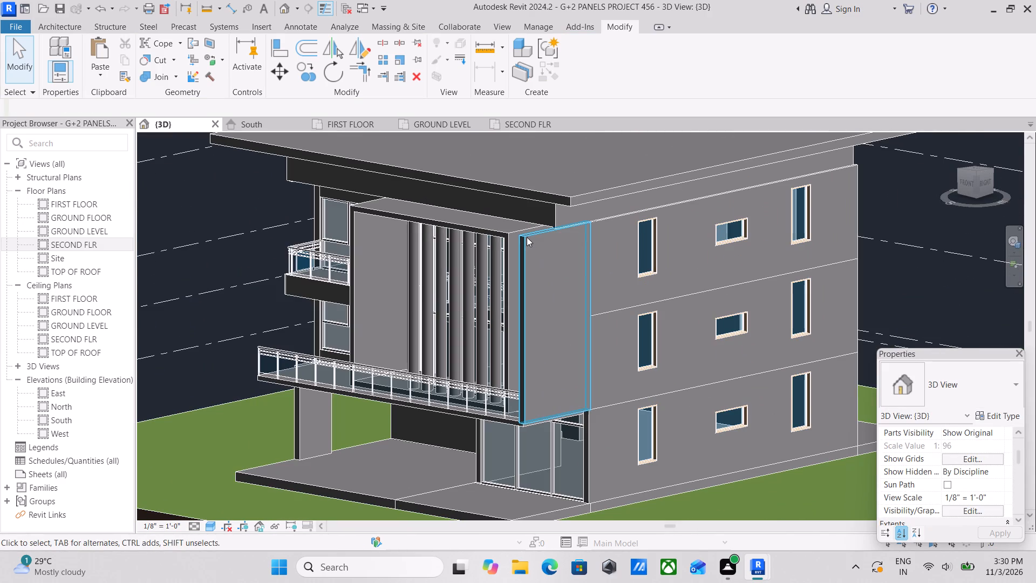
# Select the tall side panel and examine how it meets the slatted frame and balcony from the front and side.
pyautogui.click(527, 237)
pyautogui.scroll(2, 567, 251)
pyautogui.scroll(-1, 552, 289)
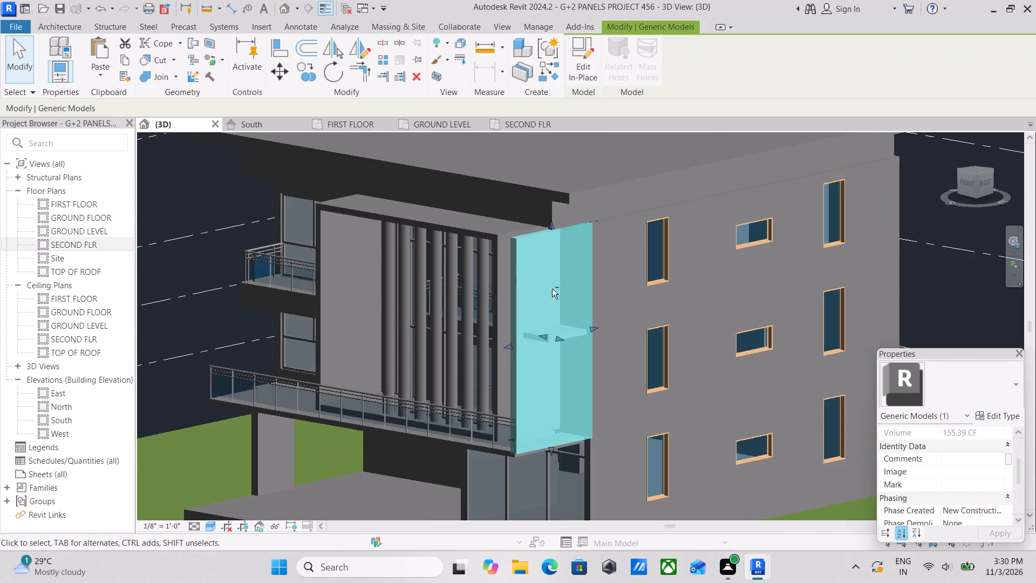
pyautogui.keyDown('shift'); pyautogui.moveTo(552, 289); pyautogui.dragTo(527, 306, button='middle'); pyautogui.keyUp('shift')
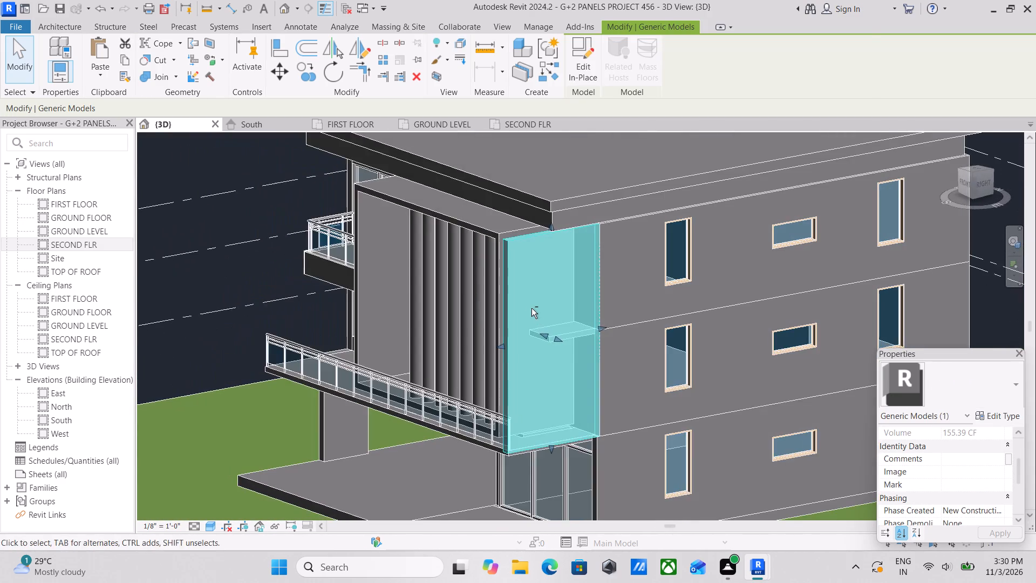
pyautogui.scroll(1, 538, 351)
pyautogui.keyDown('shift'); pyautogui.moveTo(533, 351); pyautogui.dragTo(657, 340, button='middle'); pyautogui.keyUp('shift')
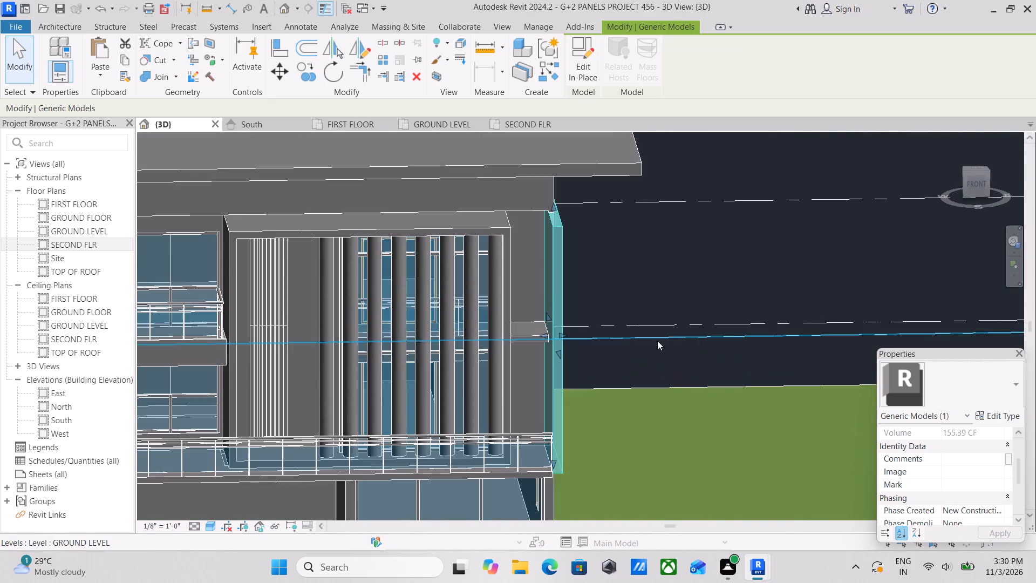
pyautogui.keyDown('shift'); pyautogui.moveTo(619, 356); pyautogui.dragTo(505, 323, button='middle'); pyautogui.keyUp('shift')
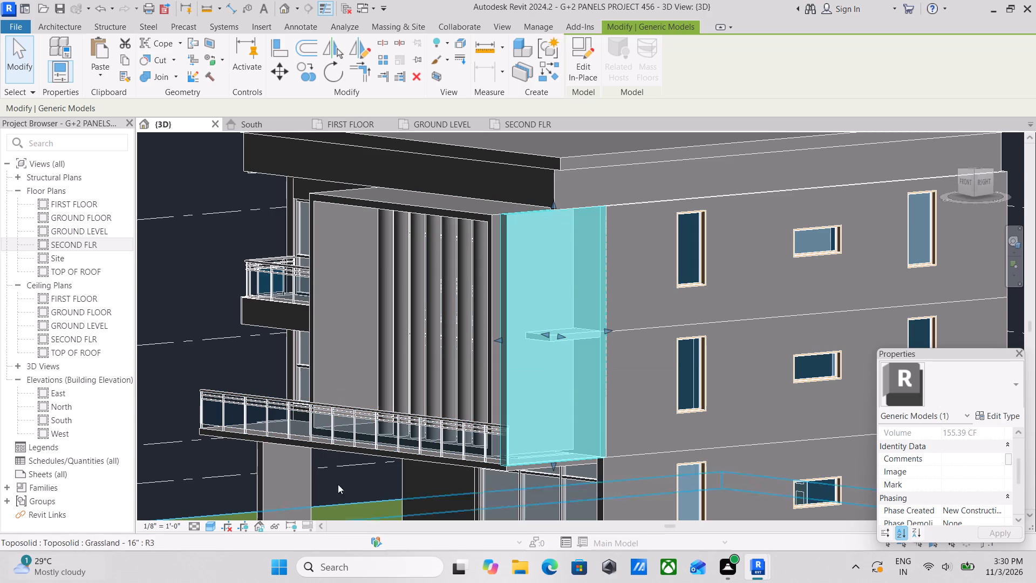
pyautogui.scroll(-2, 994, 476)
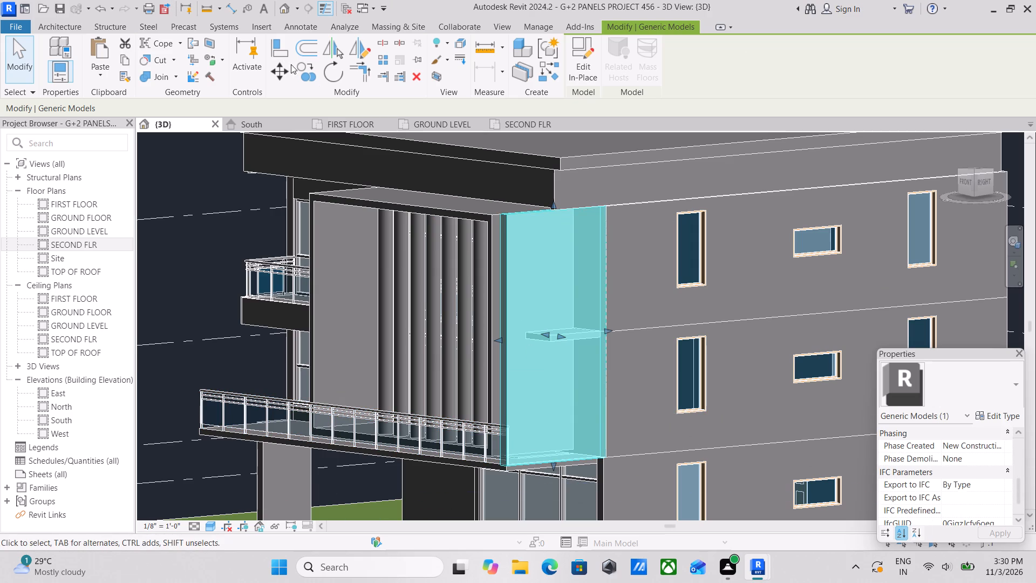
# Open the side panel for in-place editing and bring up the material choices for its extrusion.
pyautogui.click(574, 62)
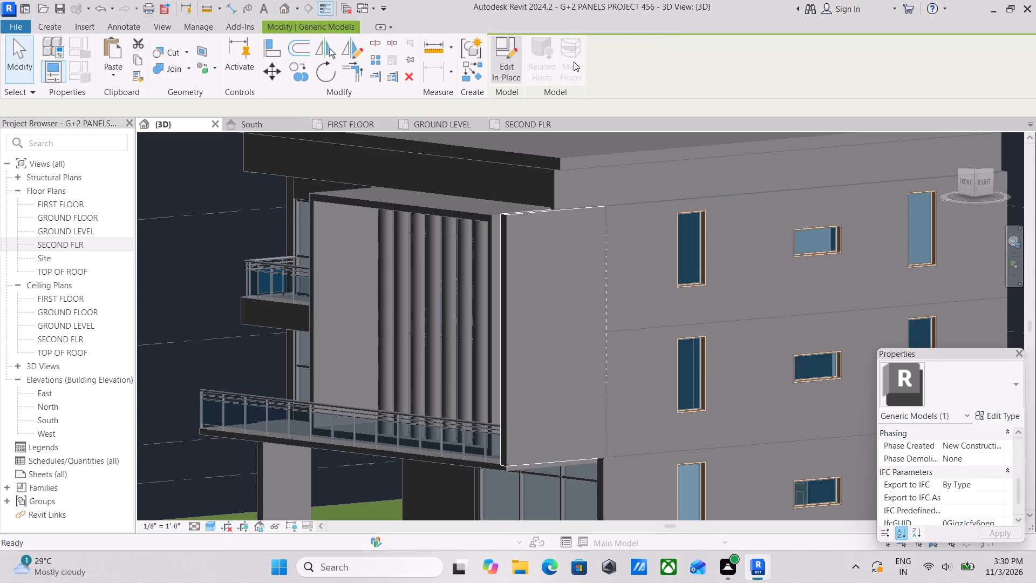
pyautogui.click(509, 464)
pyautogui.scroll(-1, 986, 521)
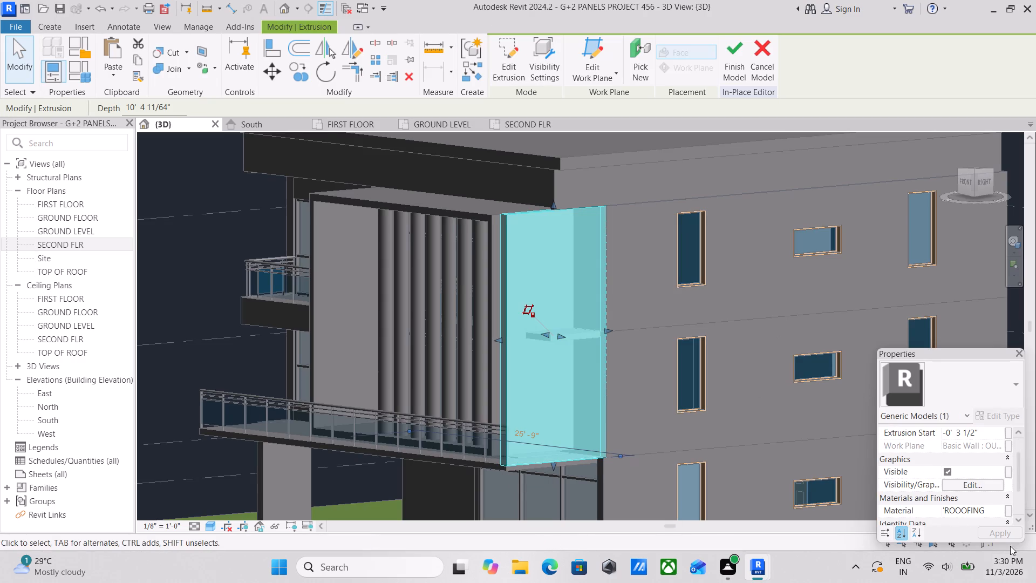
pyautogui.scroll(-1, 1010, 546)
pyautogui.scroll(-1, 983, 507)
pyautogui.click(994, 484)
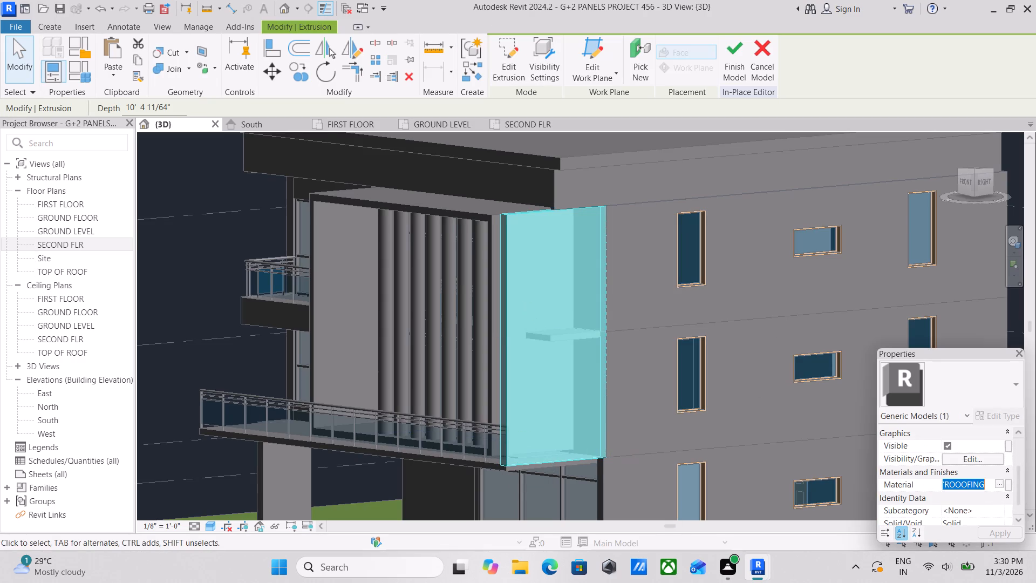
pyautogui.click(998, 484)
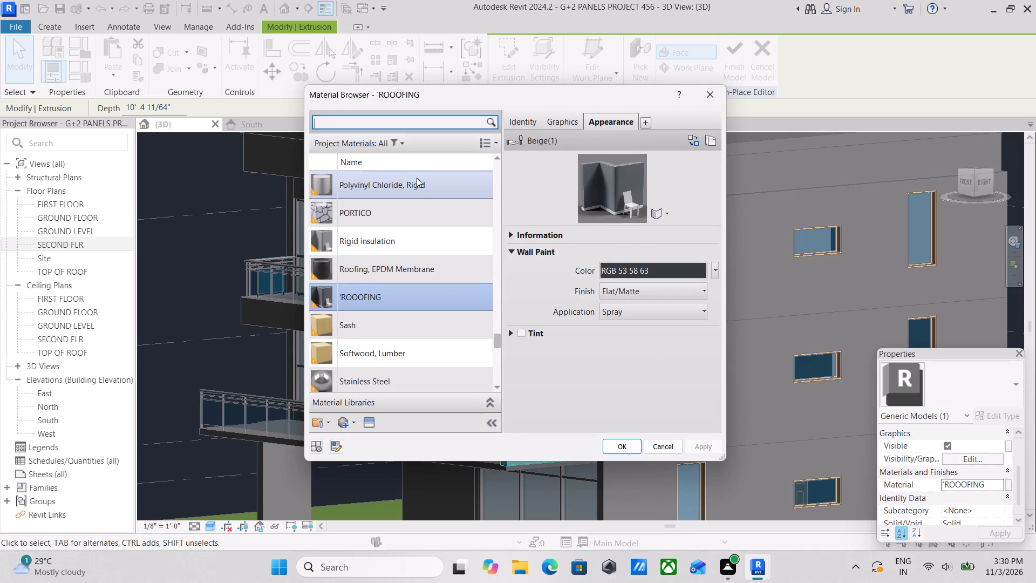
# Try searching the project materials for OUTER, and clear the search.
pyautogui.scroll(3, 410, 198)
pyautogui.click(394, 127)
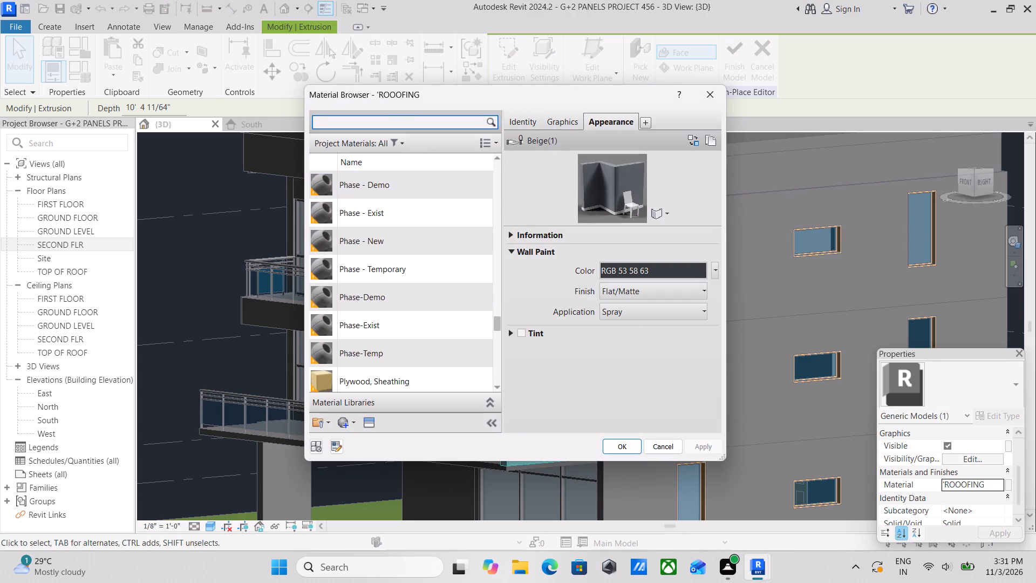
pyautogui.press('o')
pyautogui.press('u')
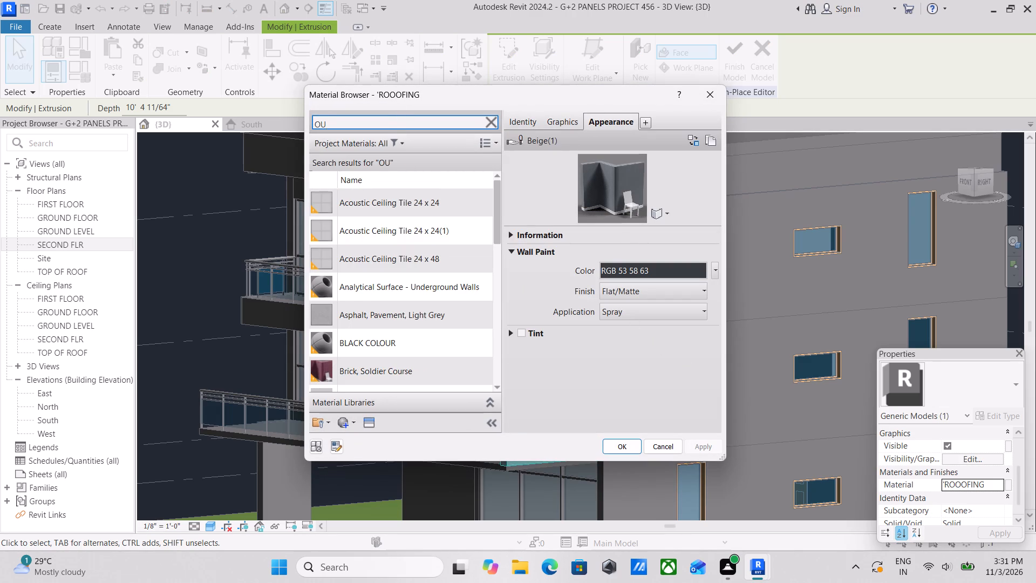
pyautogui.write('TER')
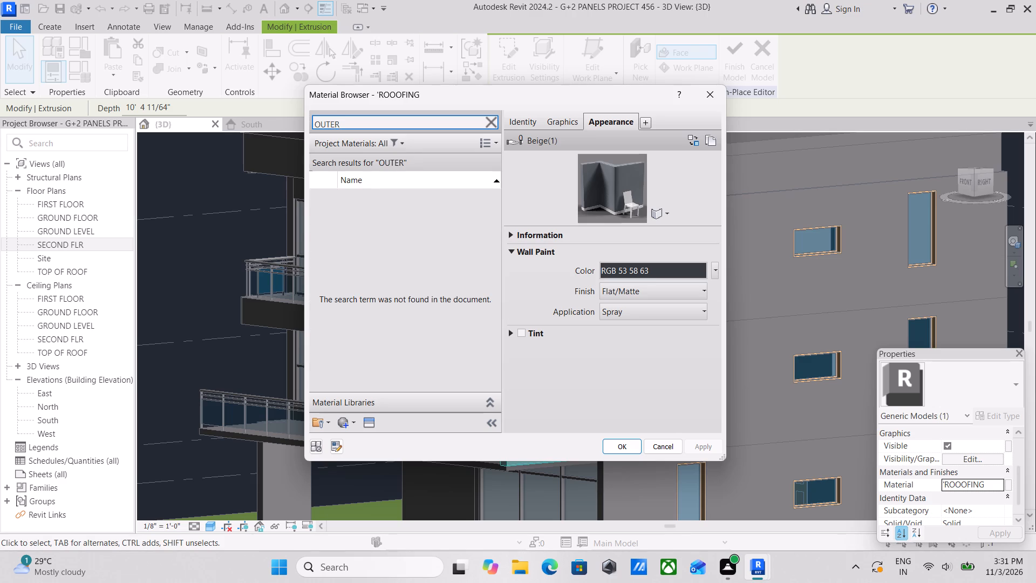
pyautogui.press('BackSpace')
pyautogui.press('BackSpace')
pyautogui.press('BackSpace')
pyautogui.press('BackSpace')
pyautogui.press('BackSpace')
# Search the materials for WA, assign WALL PAINT to the side panel's extrusion, finish the in-place model and deselect it.
pyautogui.write('WA')
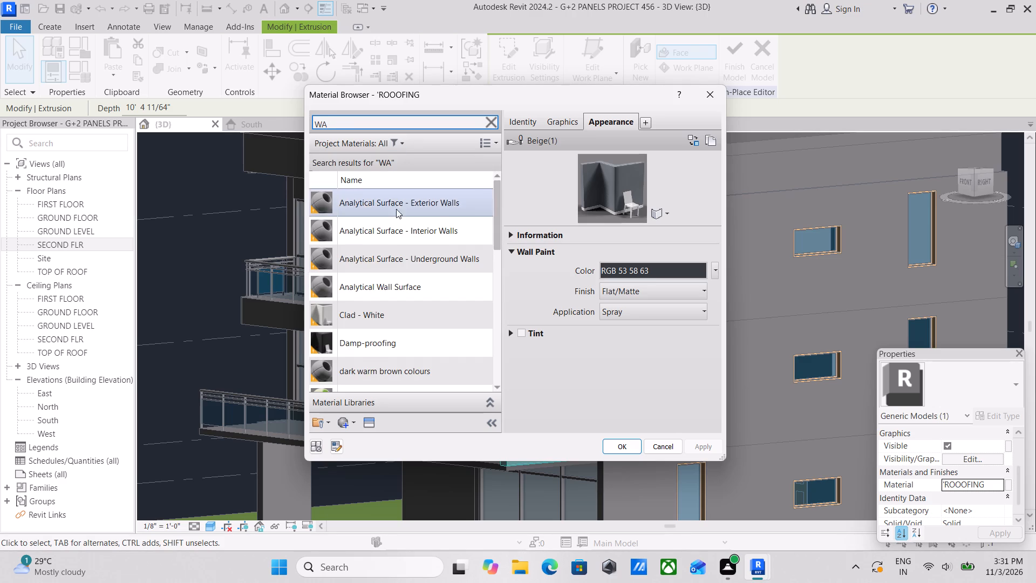
pyautogui.scroll(-1, 433, 381)
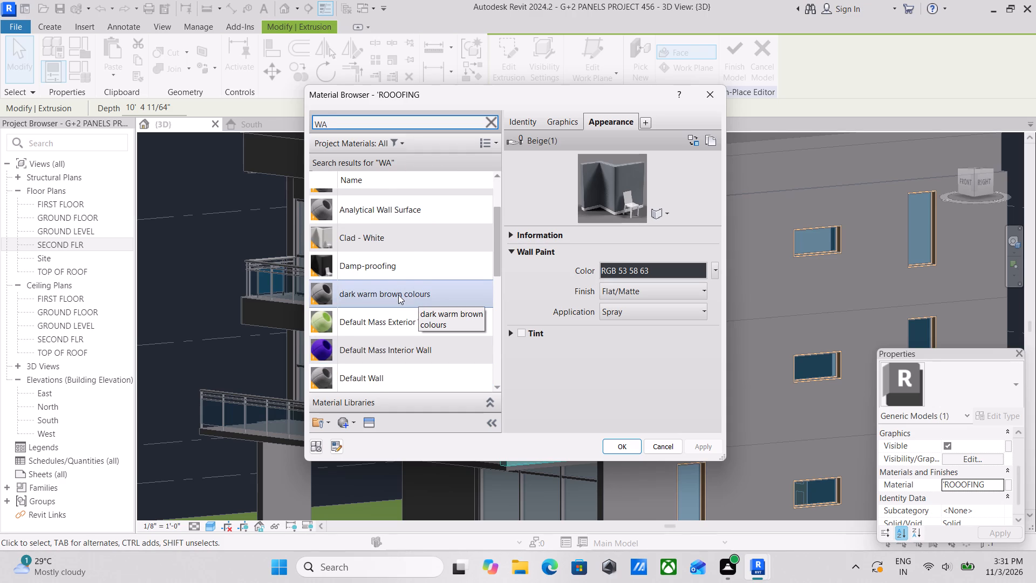
pyautogui.scroll(-4, 398, 295)
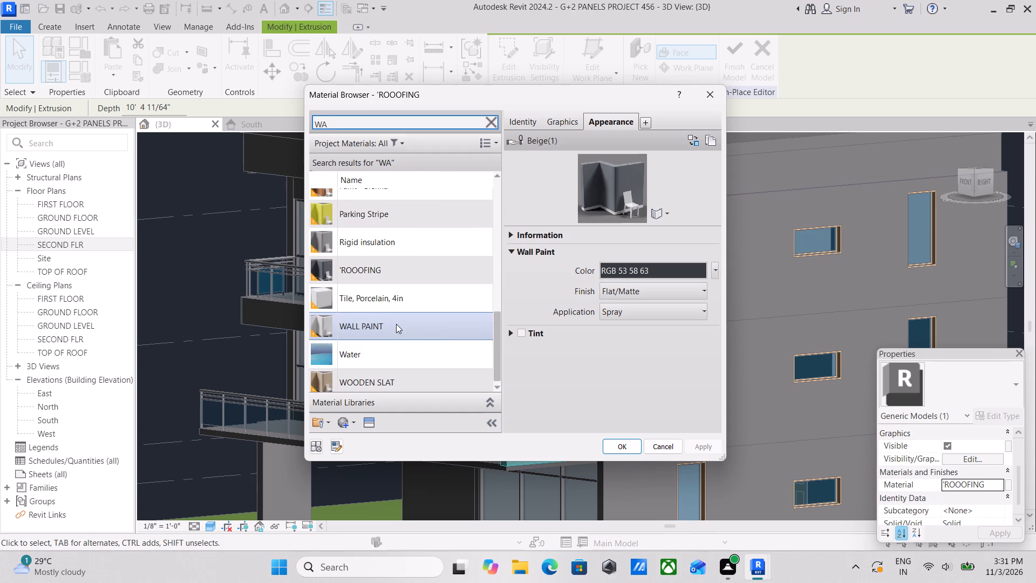
pyautogui.scroll(-2, 395, 331)
pyautogui.doubleClick(387, 323)
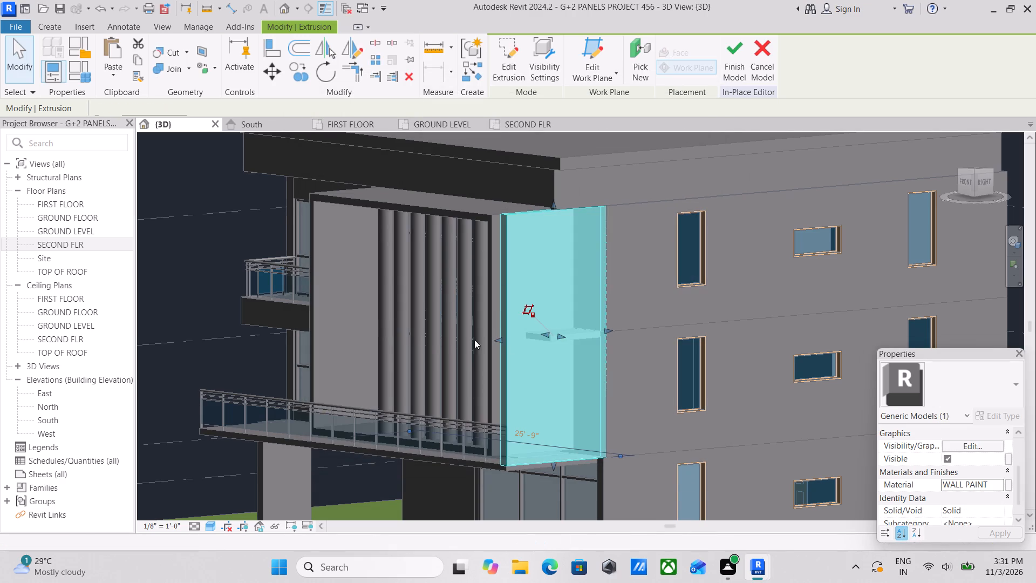
pyautogui.click(736, 47)
pyautogui.scroll(-4, 634, 333)
pyautogui.press('Escape')
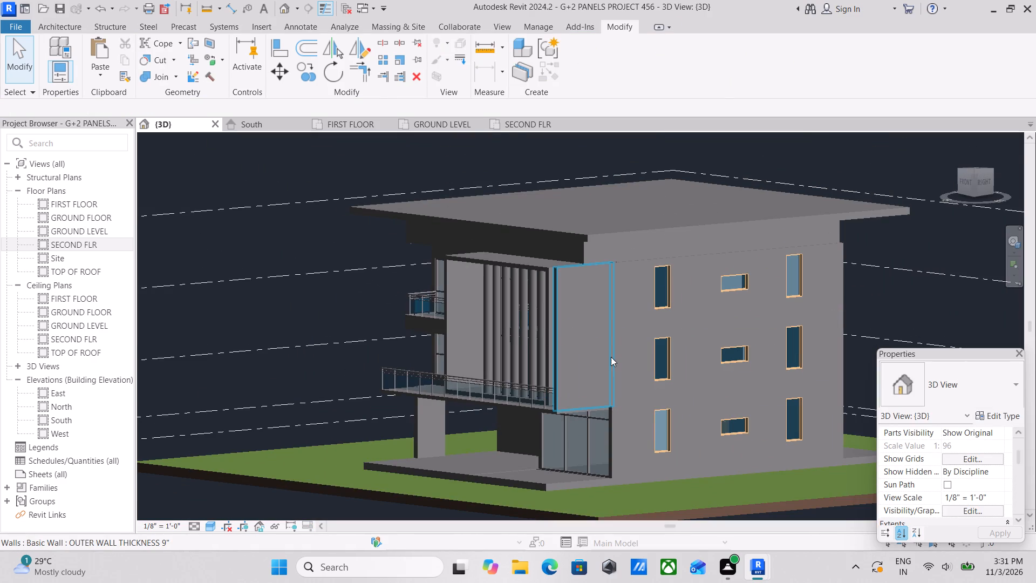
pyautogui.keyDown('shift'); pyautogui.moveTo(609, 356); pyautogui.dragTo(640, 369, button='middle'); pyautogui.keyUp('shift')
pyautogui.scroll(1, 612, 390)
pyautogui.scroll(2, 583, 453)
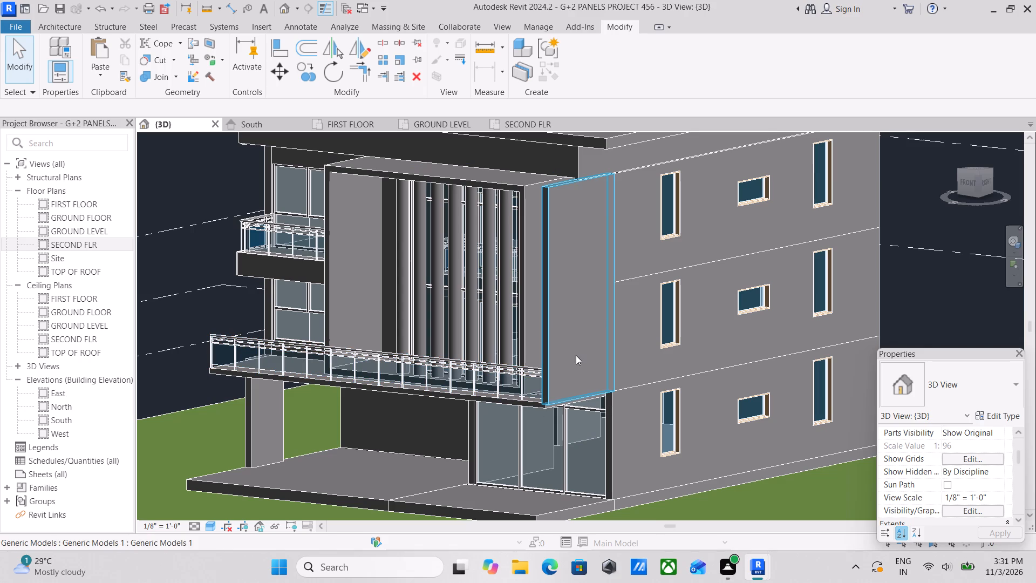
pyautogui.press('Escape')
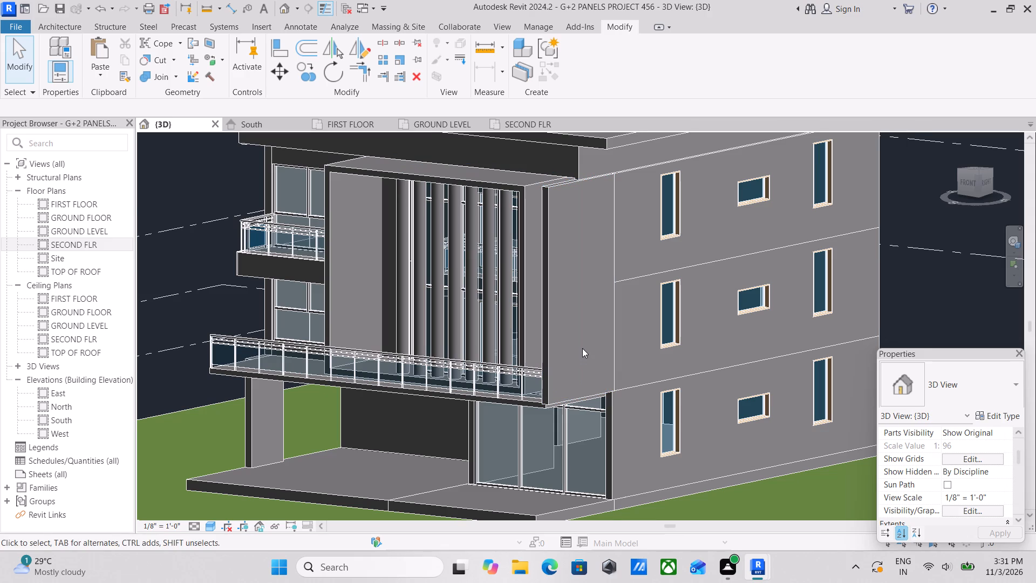
# Select the tall side panel and pull its front edge back slightly toward the building.
pyautogui.scroll(1, 582, 345)
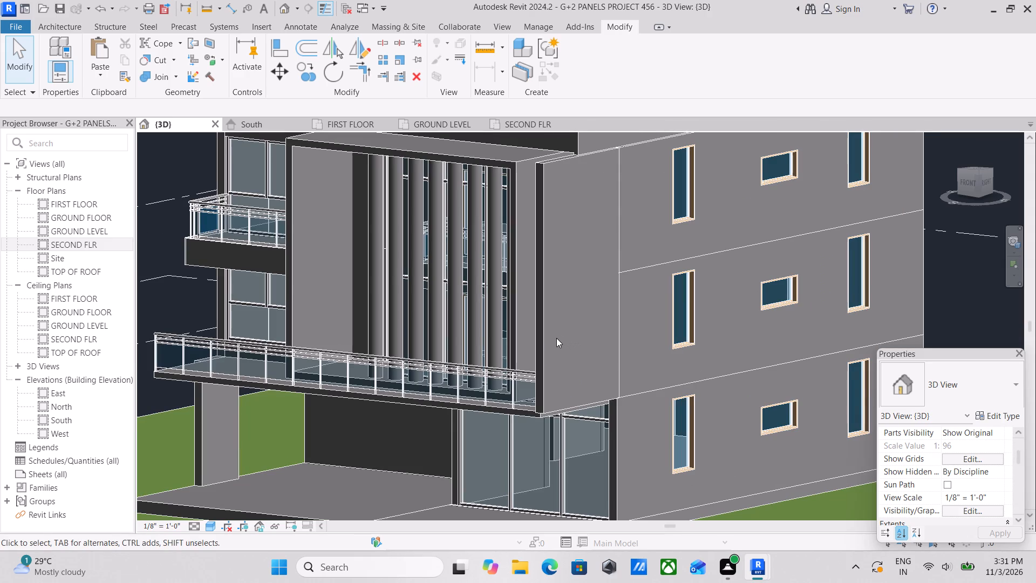
pyautogui.moveTo(562, 348); pyautogui.dragTo(554, 347, button='middle')
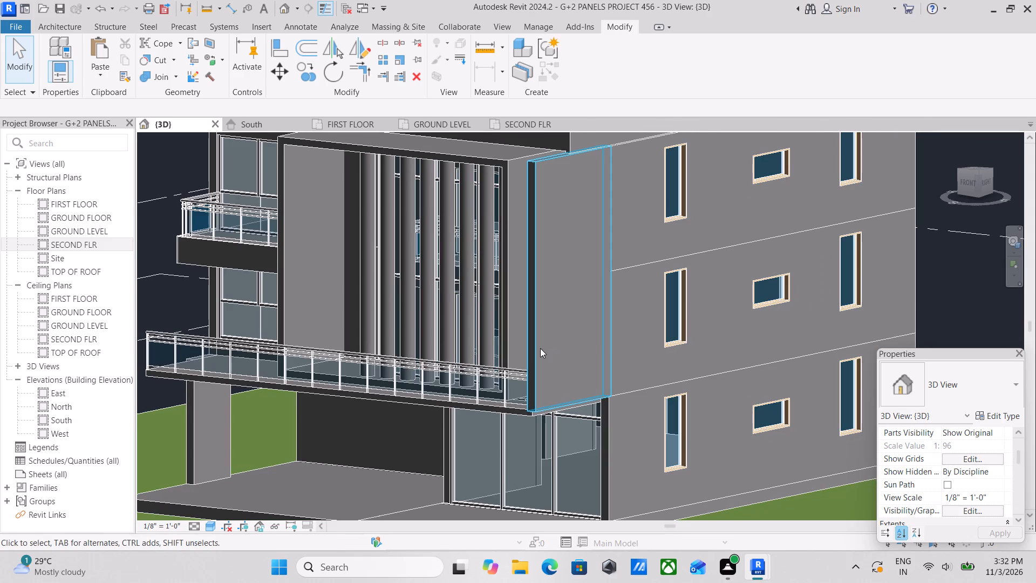
pyautogui.click(540, 348)
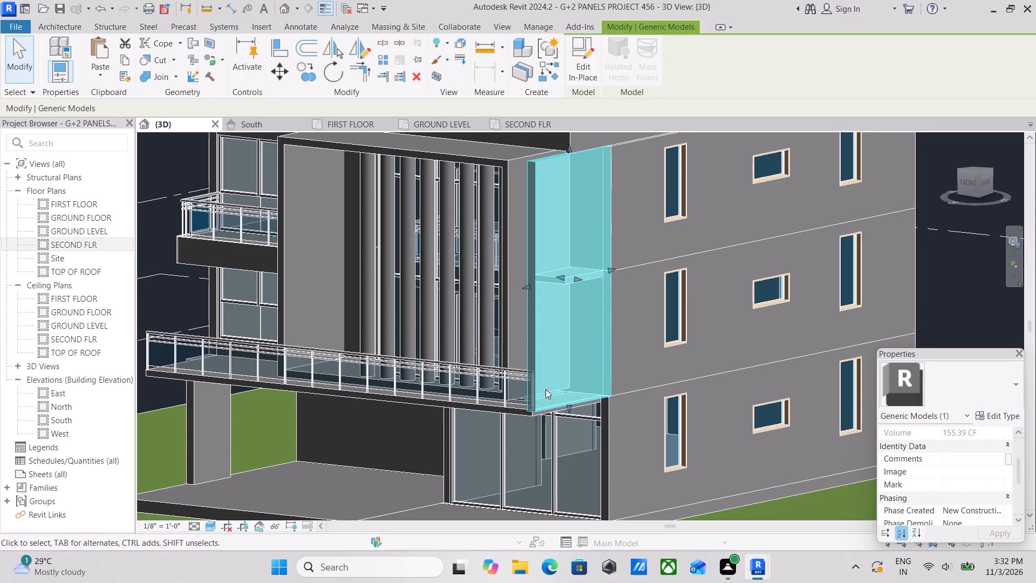
pyautogui.scroll(2, 549, 402)
pyautogui.scroll(-2, 547, 411)
pyautogui.moveTo(548, 411); pyautogui.dragTo(559, 417, button='middle')
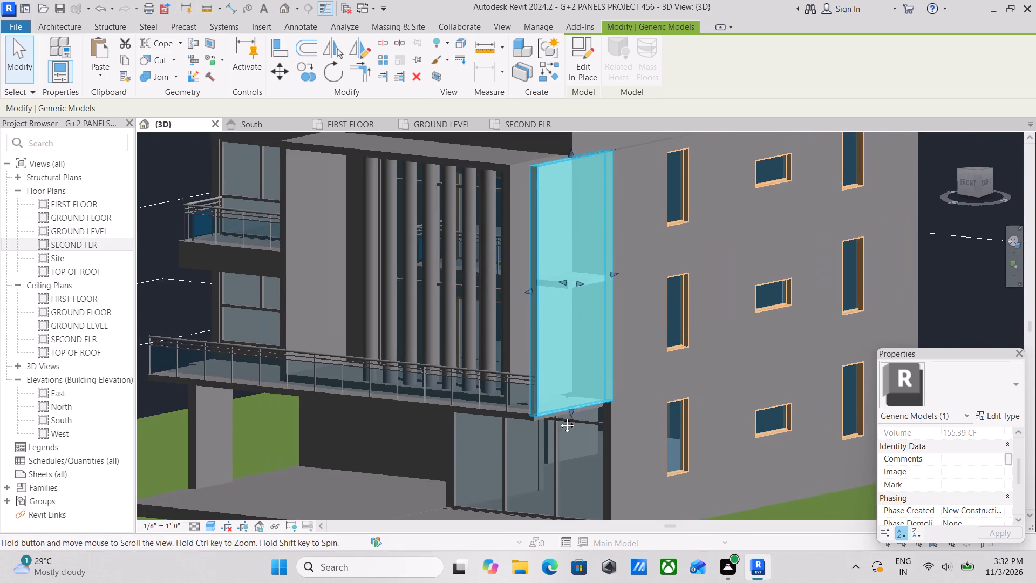
pyautogui.moveTo(559, 417); pyautogui.dragTo(580, 429, button='middle')
pyautogui.scroll(-1, 594, 402)
pyautogui.moveTo(598, 404); pyautogui.dragTo(608, 411, button='middle')
pyautogui.scroll(1, 601, 419)
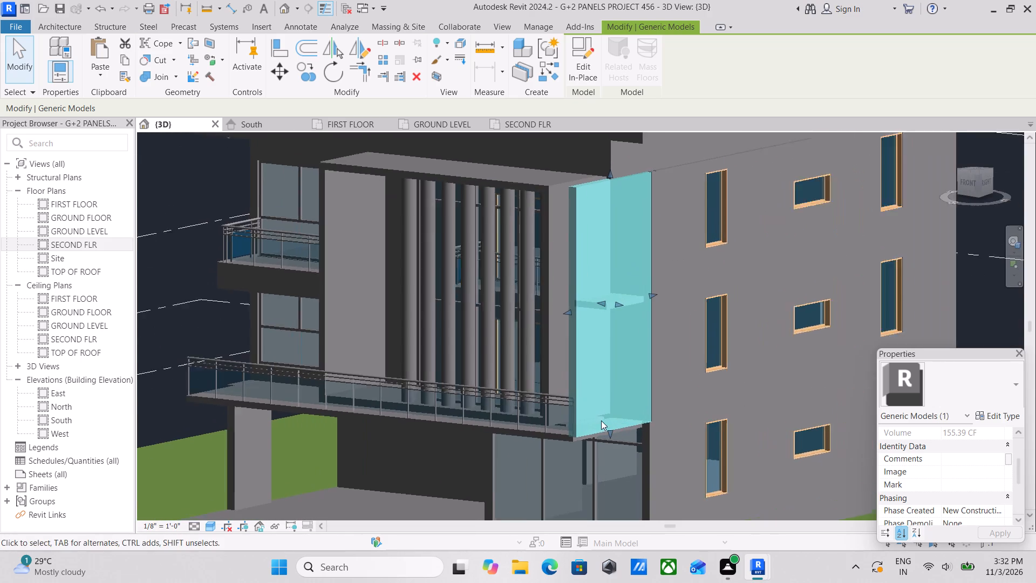
pyautogui.scroll(1, 601, 421)
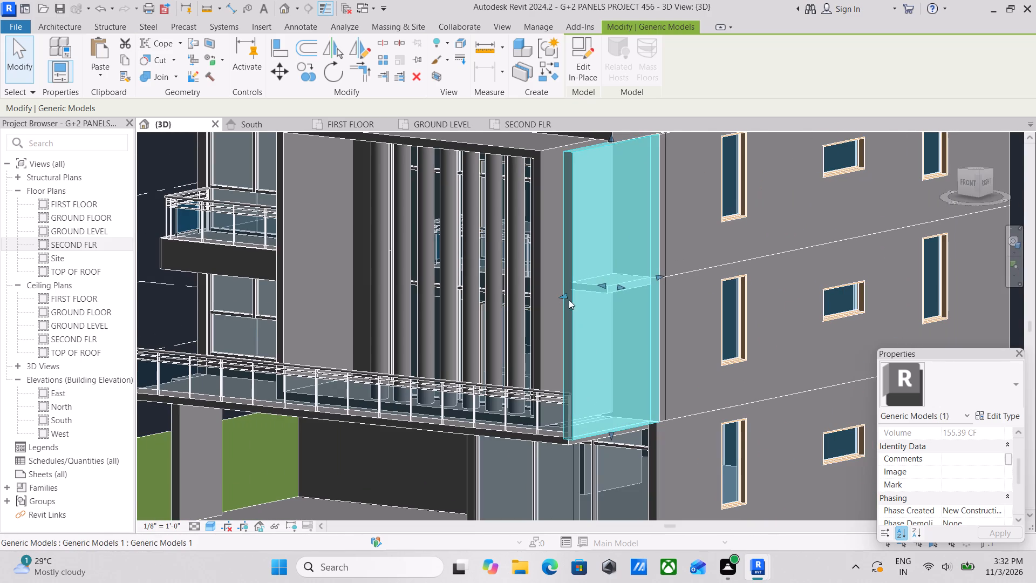
pyautogui.moveTo(567, 299); pyautogui.dragTo(580, 298)
pyautogui.press('Escape')
# Stretch the side panel's front edge forward in side view to line up with the balcony slab's front edge, and deselect it.
pyautogui.scroll(-2, 599, 349)
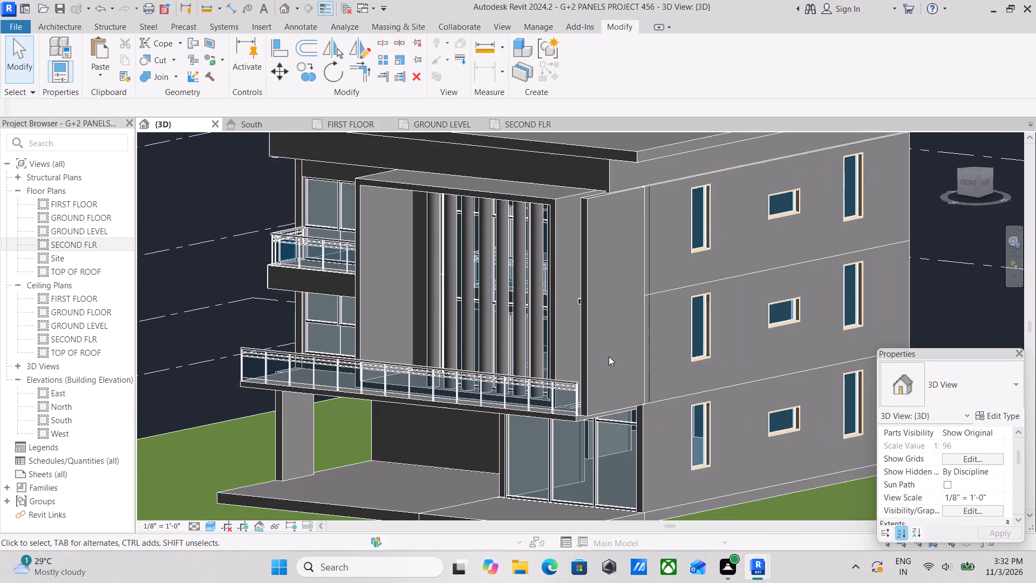
pyautogui.keyDown('shift'); pyautogui.moveTo(609, 356); pyautogui.dragTo(533, 356, button='middle'); pyautogui.keyUp('shift')
pyautogui.keyDown('shift'); pyautogui.moveTo(572, 374); pyautogui.dragTo(549, 374, button='middle'); pyautogui.keyUp('shift')
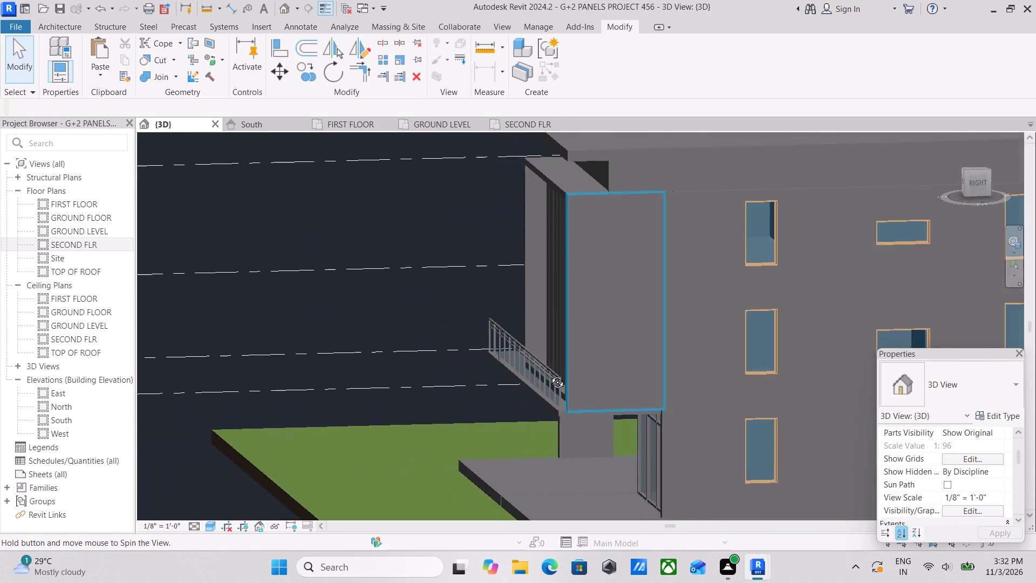
pyautogui.keyDown('shift'); pyautogui.moveTo(549, 374); pyautogui.dragTo(549, 373, button='middle'); pyautogui.keyUp('shift')
pyautogui.scroll(2, 562, 337)
pyautogui.click(572, 320)
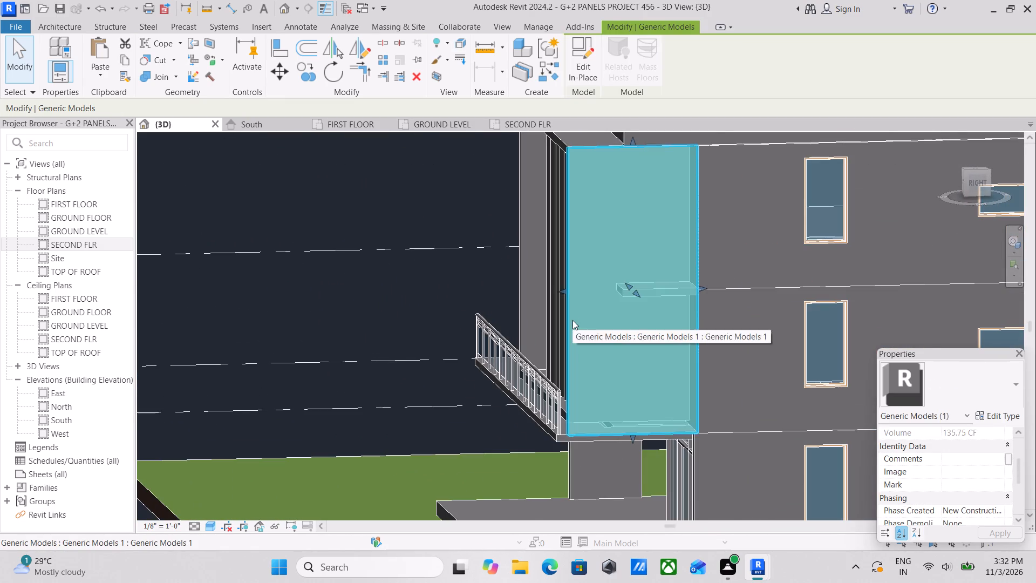
pyautogui.scroll(2, 572, 320)
pyautogui.moveTo(563, 285); pyautogui.dragTo(557, 285)
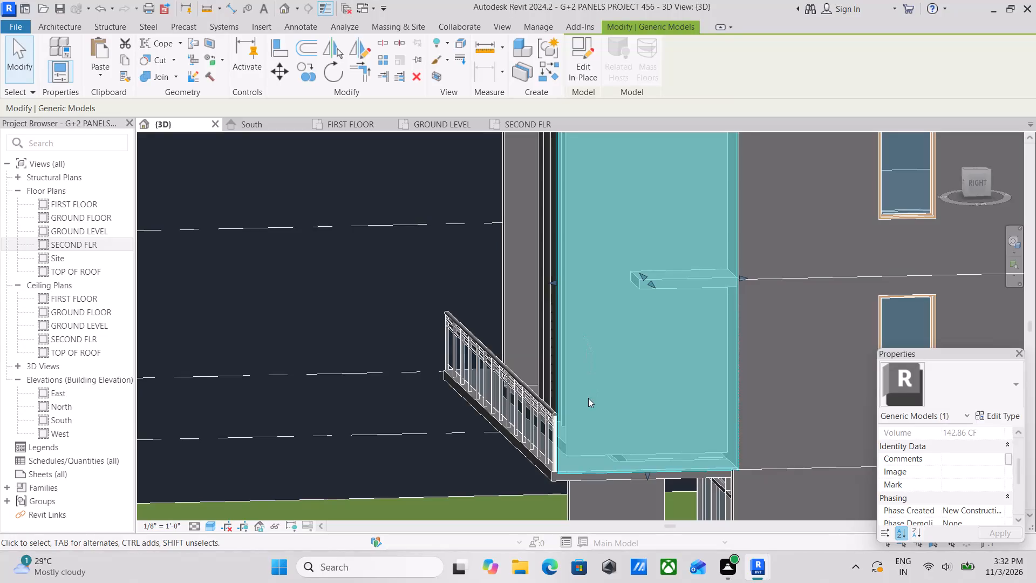
pyautogui.press('Escape')
# Examine the side panel, slatted frame, ground-floor storefront and veranda from the front and the building's right side.
pyautogui.scroll(-2, 587, 418)
pyautogui.keyDown('shift'); pyautogui.moveTo(589, 406); pyautogui.dragTo(678, 419, button='middle'); pyautogui.keyUp('shift')
pyautogui.keyDown('shift'); pyautogui.moveTo(644, 411); pyautogui.dragTo(683, 400, button='middle'); pyautogui.keyUp('shift')
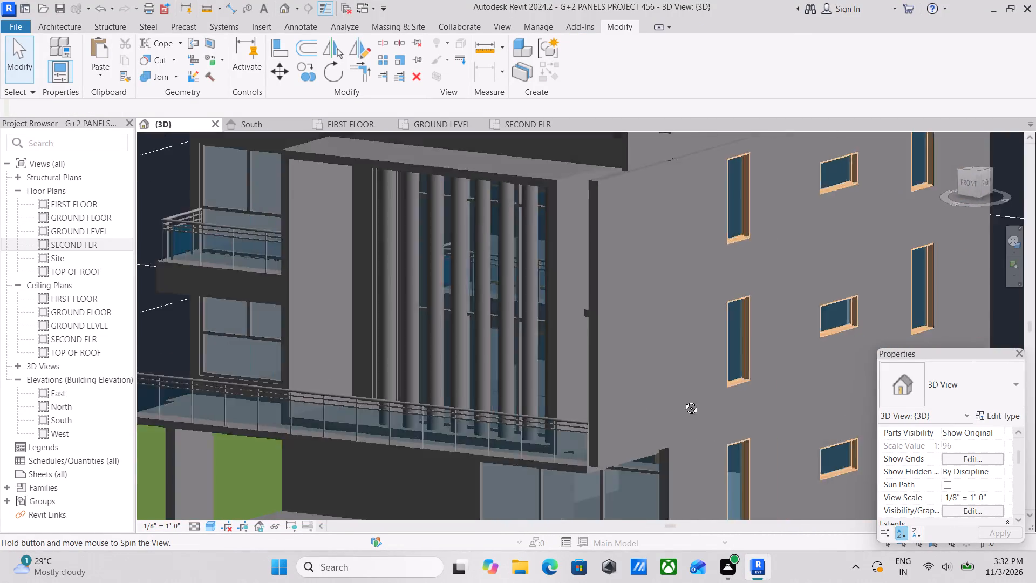
pyautogui.keyDown('shift'); pyautogui.moveTo(683, 400); pyautogui.dragTo(693, 375, button='middle'); pyautogui.keyUp('shift')
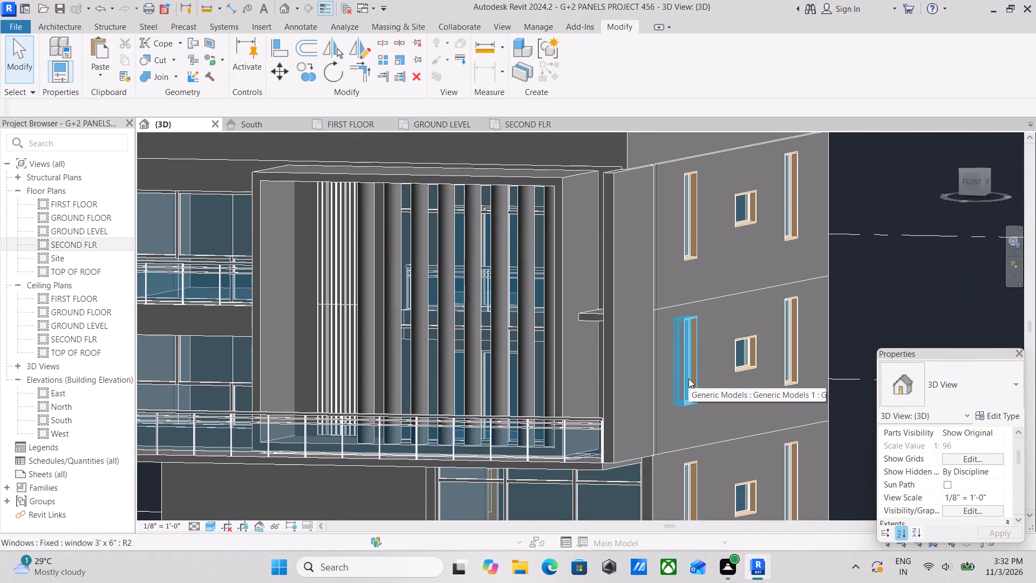
pyautogui.moveTo(635, 412); pyautogui.dragTo(643, 337, button='middle')
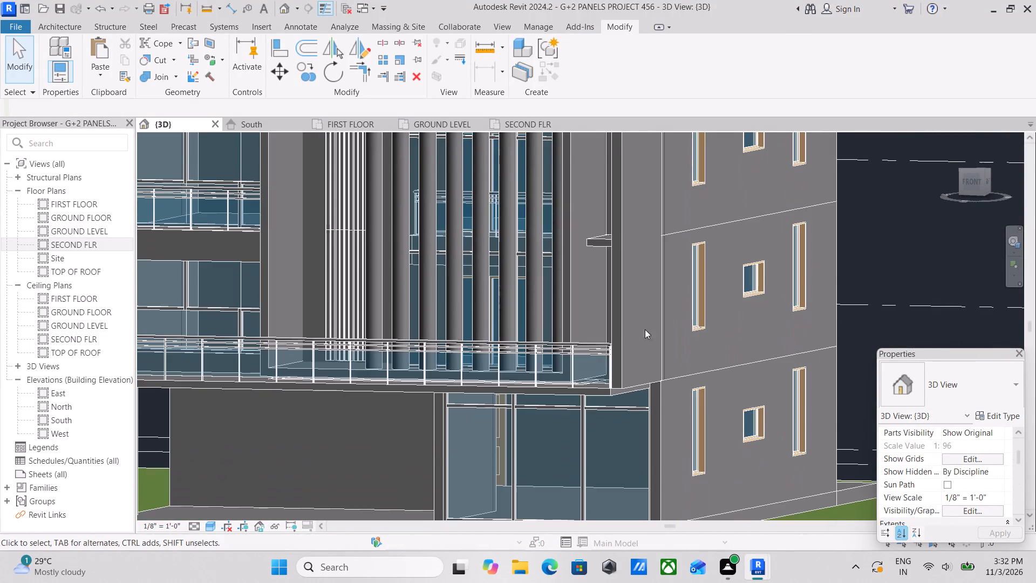
pyautogui.moveTo(655, 372); pyautogui.dragTo(650, 239, button='middle')
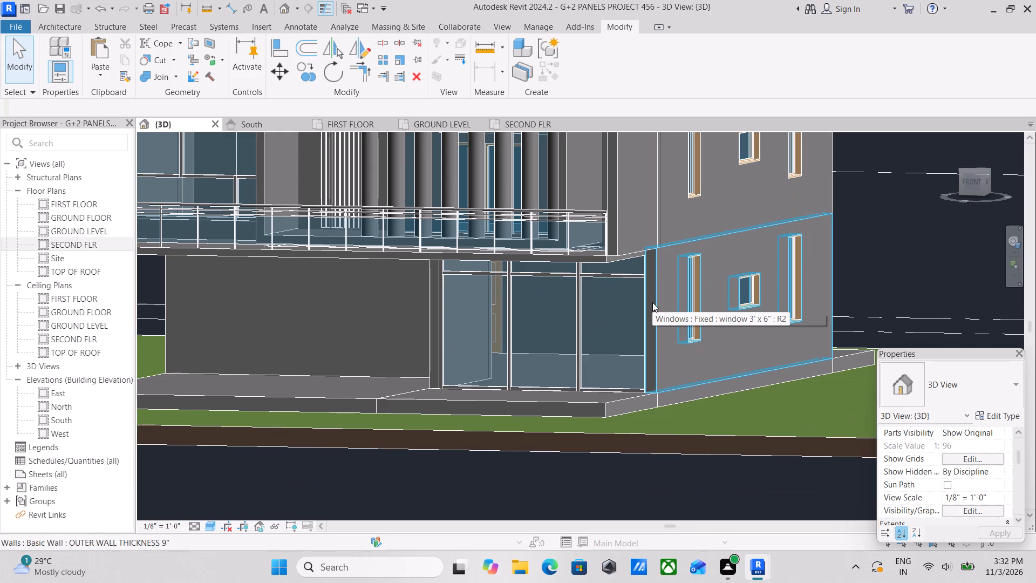
pyautogui.scroll(-1, 654, 375)
pyautogui.keyDown('shift'); pyautogui.moveTo(646, 395); pyautogui.dragTo(592, 442, button='middle'); pyautogui.keyUp('shift')
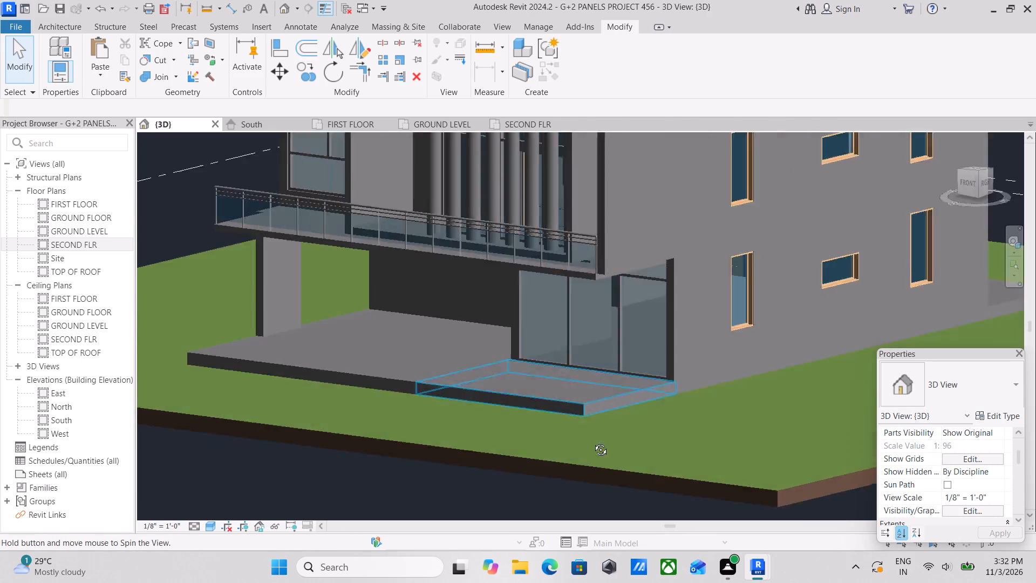
pyautogui.keyDown('shift'); pyautogui.moveTo(592, 442); pyautogui.dragTo(514, 460, button='middle'); pyautogui.keyUp('shift')
pyautogui.keyDown('shift'); pyautogui.moveTo(577, 392); pyautogui.dragTo(544, 366, button='middle'); pyautogui.keyUp('shift')
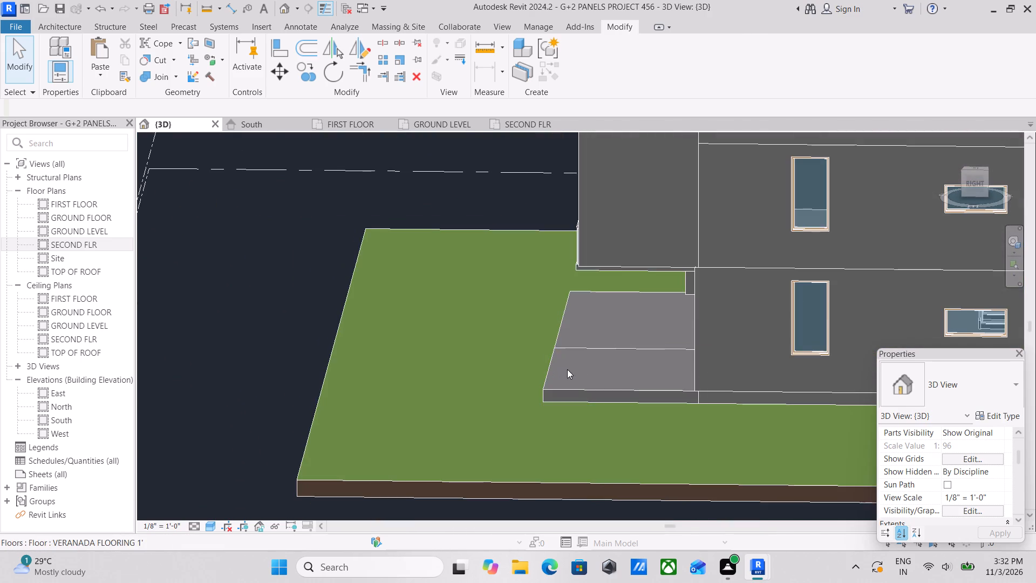
pyautogui.keyDown('shift'); pyautogui.moveTo(567, 369); pyautogui.dragTo(659, 353, button='middle'); pyautogui.keyUp('shift')
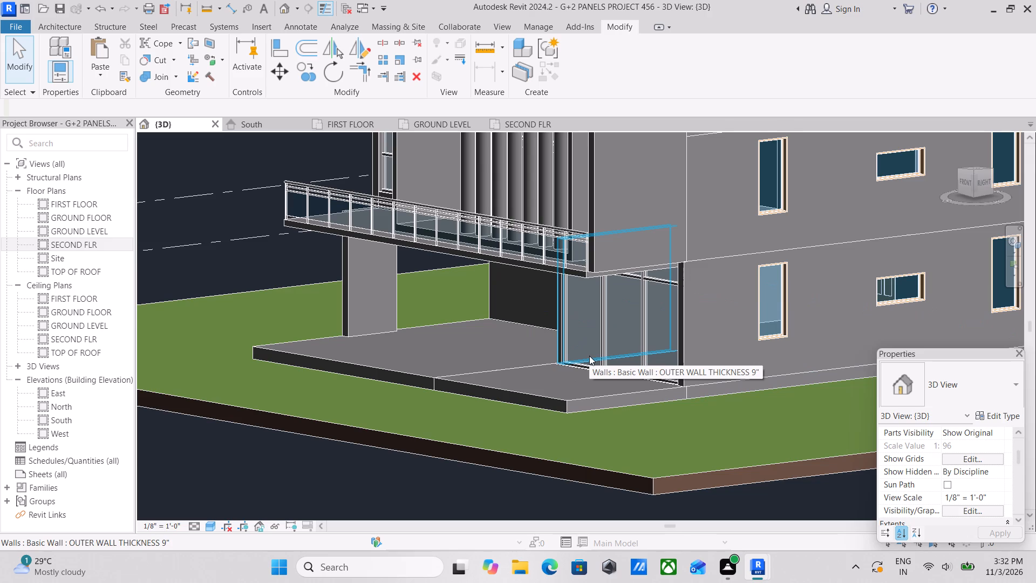
pyautogui.scroll(-1, 571, 370)
pyautogui.keyDown('shift'); pyautogui.moveTo(571, 371); pyautogui.dragTo(687, 337, button='middle'); pyautogui.keyUp('shift')
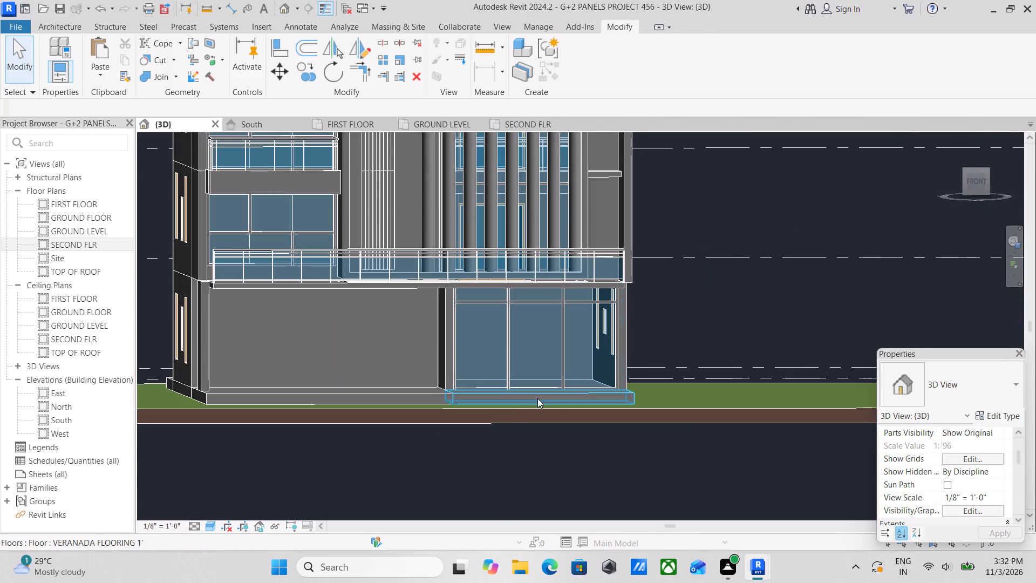
# Examine the open veranda bay and the long balcony above it from the building's left side.
pyautogui.keyDown('shift'); pyautogui.moveTo(442, 415); pyautogui.dragTo(564, 418, button='middle'); pyautogui.keyUp('shift')
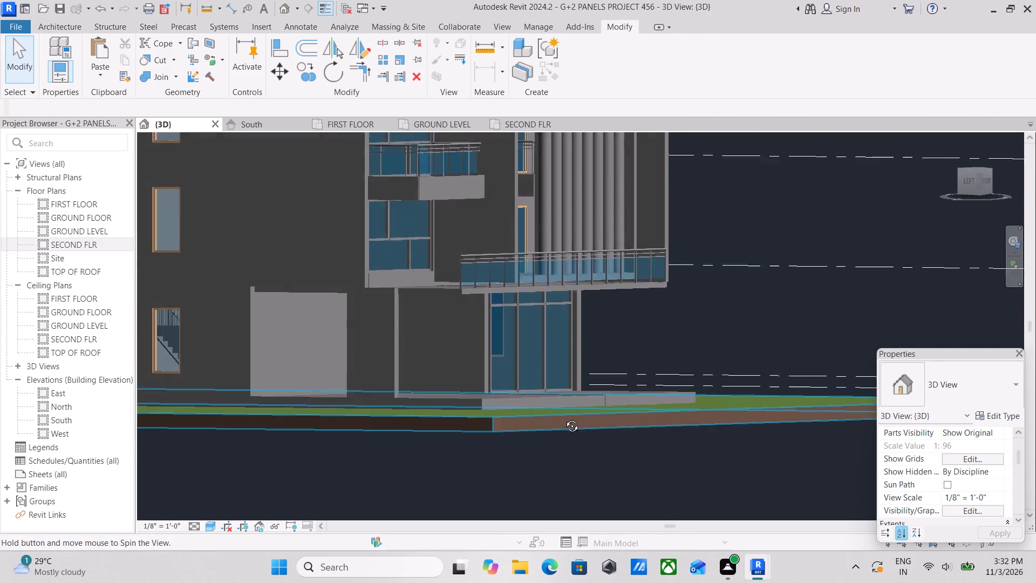
pyautogui.keyDown('shift'); pyautogui.moveTo(564, 418); pyautogui.dragTo(560, 429, button='middle'); pyautogui.keyUp('shift')
pyautogui.moveTo(489, 376); pyautogui.dragTo(440, 404, button='middle')
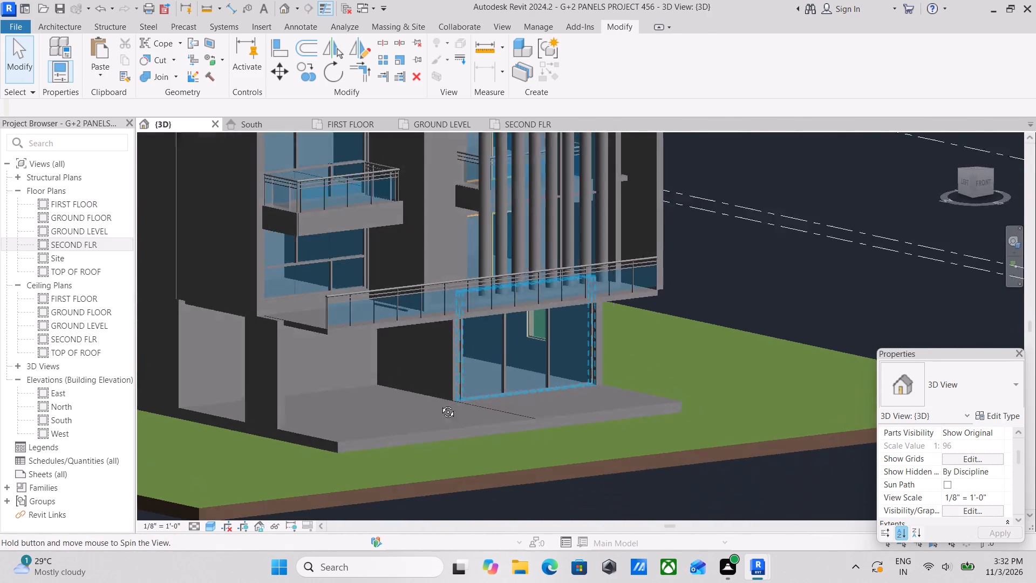
pyautogui.moveTo(440, 404); pyautogui.dragTo(425, 404, button='middle')
pyautogui.scroll(-1, 434, 341)
pyautogui.moveTo(454, 356); pyautogui.dragTo(540, 403, button='middle')
pyautogui.scroll(1, 540, 403)
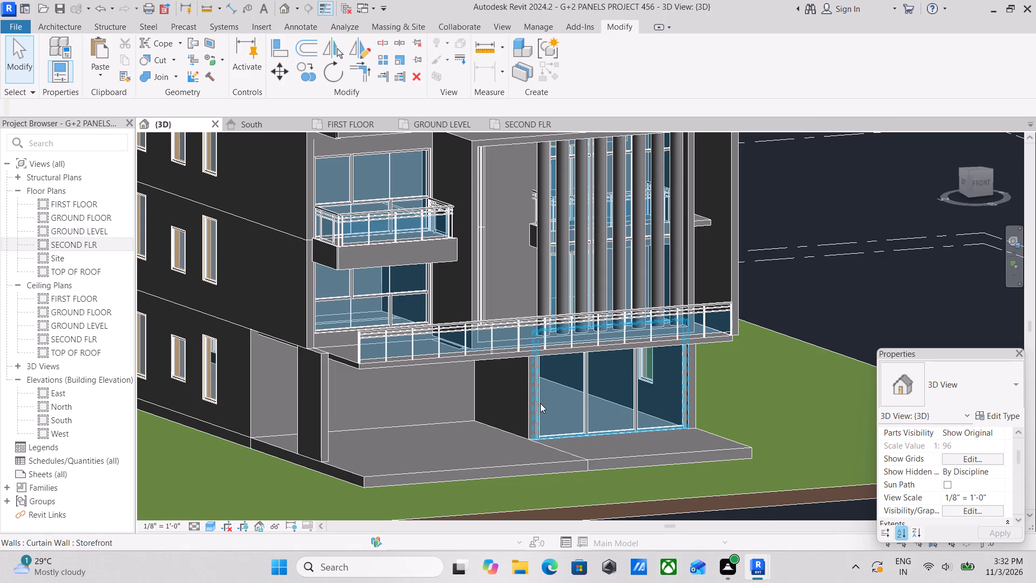
pyautogui.scroll(3, 464, 276)
pyautogui.moveTo(440, 355); pyautogui.dragTo(461, 284, button='middle')
pyautogui.scroll(-2, 475, 279)
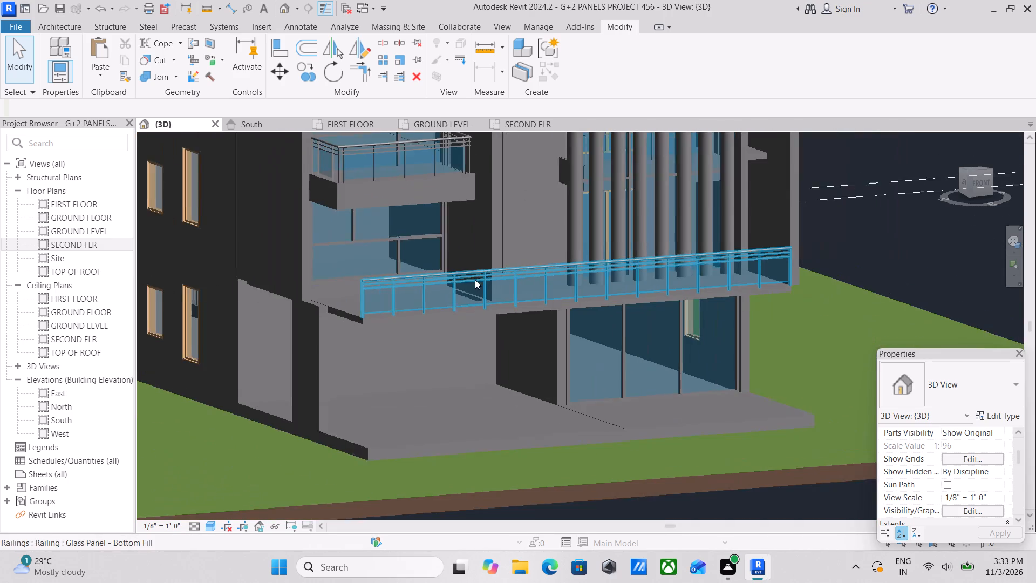
pyautogui.moveTo(475, 280); pyautogui.dragTo(507, 251, button='middle')
# Examine the veranda's left corner, its end wall and the balcony slab edge, straight from the front and at an angle.
pyautogui.click(985, 179)
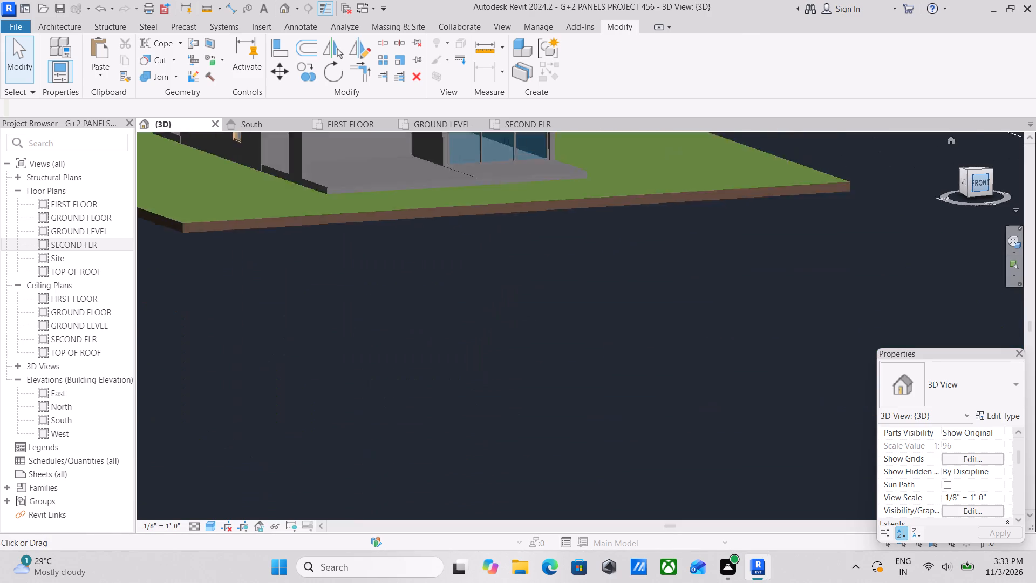
pyautogui.scroll(12, 558, 351)
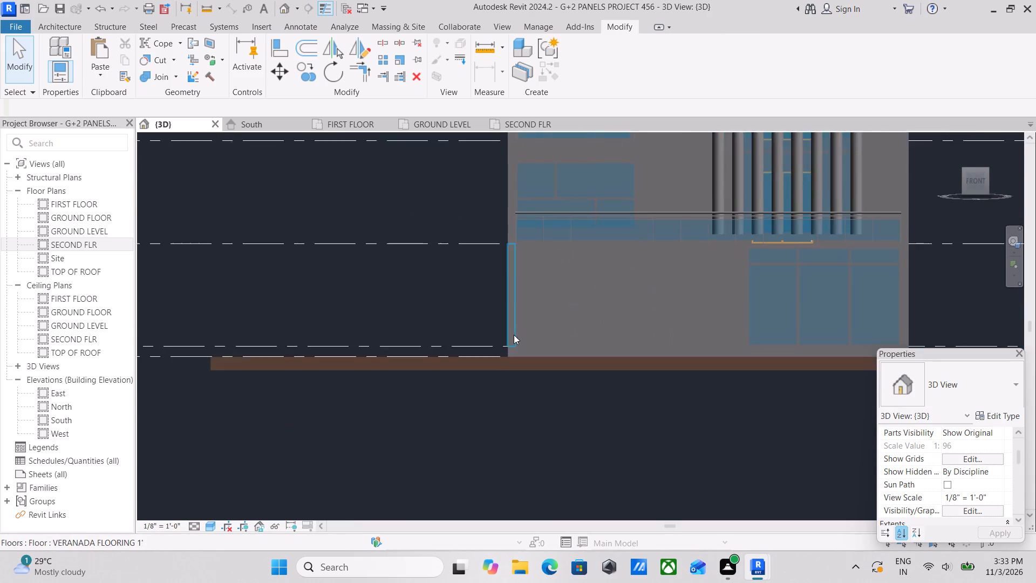
pyautogui.scroll(7, 514, 335)
pyautogui.scroll(-3, 532, 288)
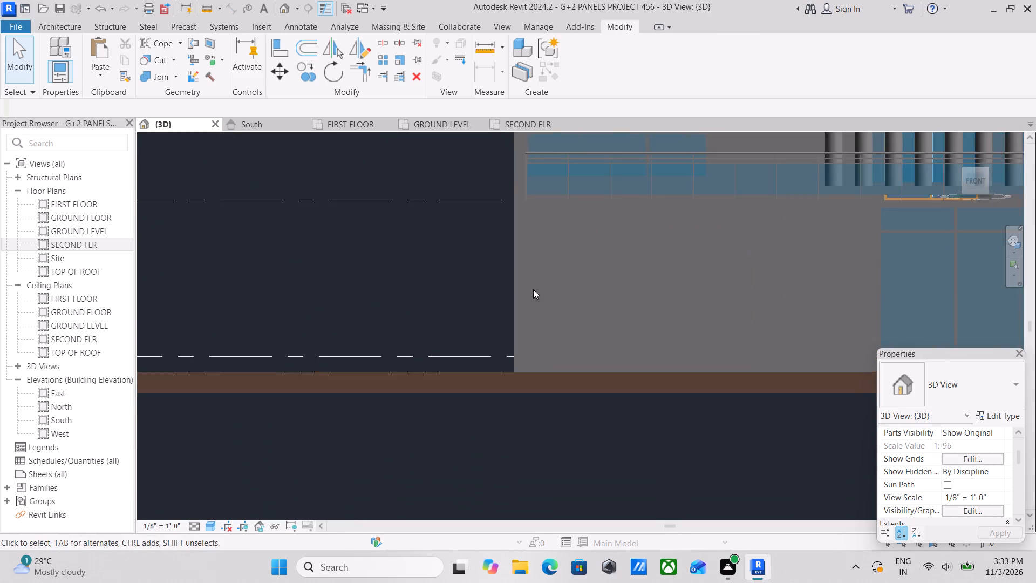
pyautogui.scroll(-1, 535, 287)
pyautogui.keyDown('shift'); pyautogui.moveTo(535, 287); pyautogui.dragTo(568, 337, button='middle'); pyautogui.keyUp('shift')
pyautogui.moveTo(604, 323); pyautogui.dragTo(581, 327, button='middle')
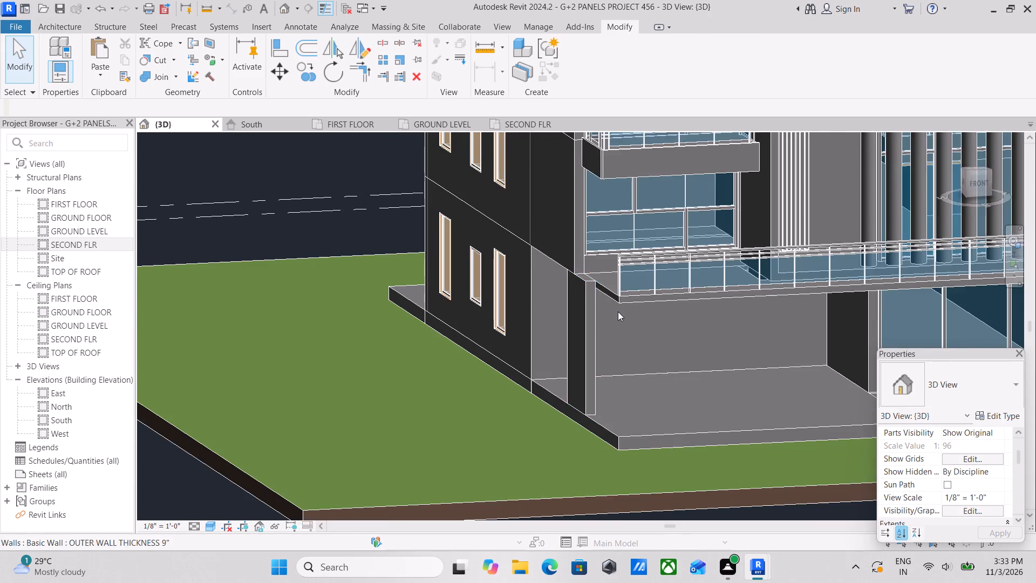
pyautogui.scroll(2, 618, 311)
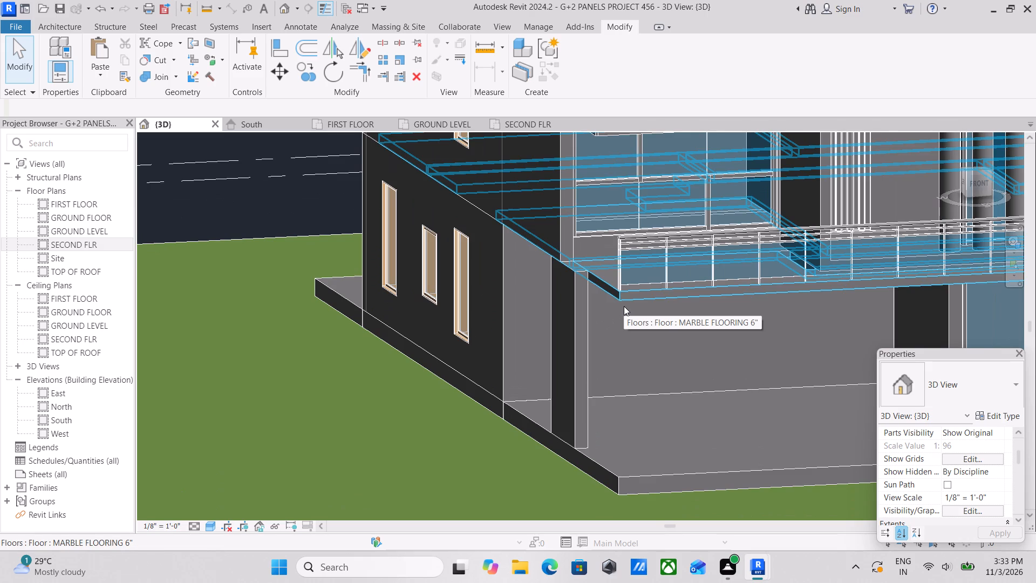
pyautogui.scroll(-4, 712, 324)
pyautogui.moveTo(696, 331); pyautogui.dragTo(655, 340, button='middle')
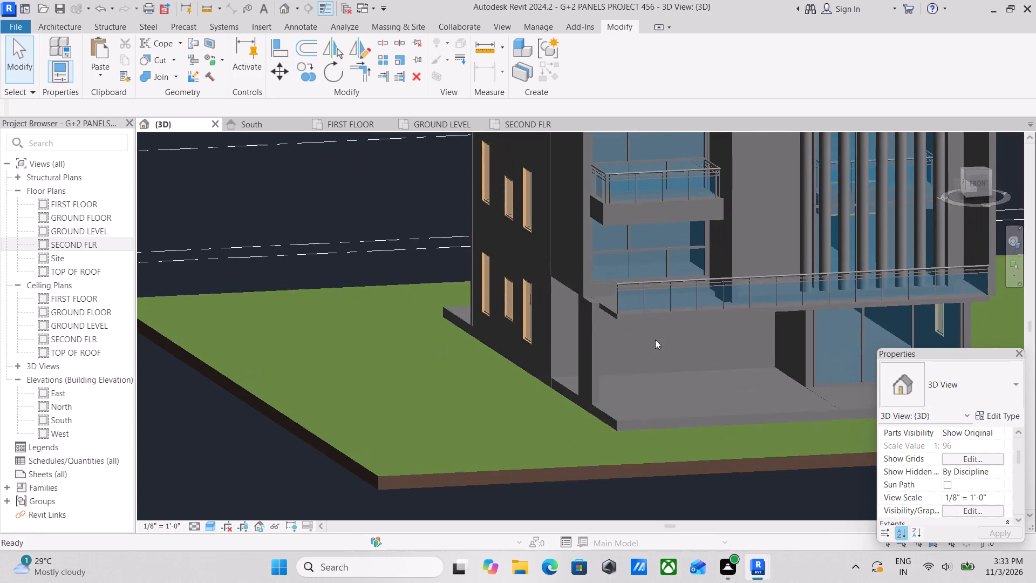
pyautogui.scroll(-1, 655, 345)
pyautogui.scroll(1, 617, 345)
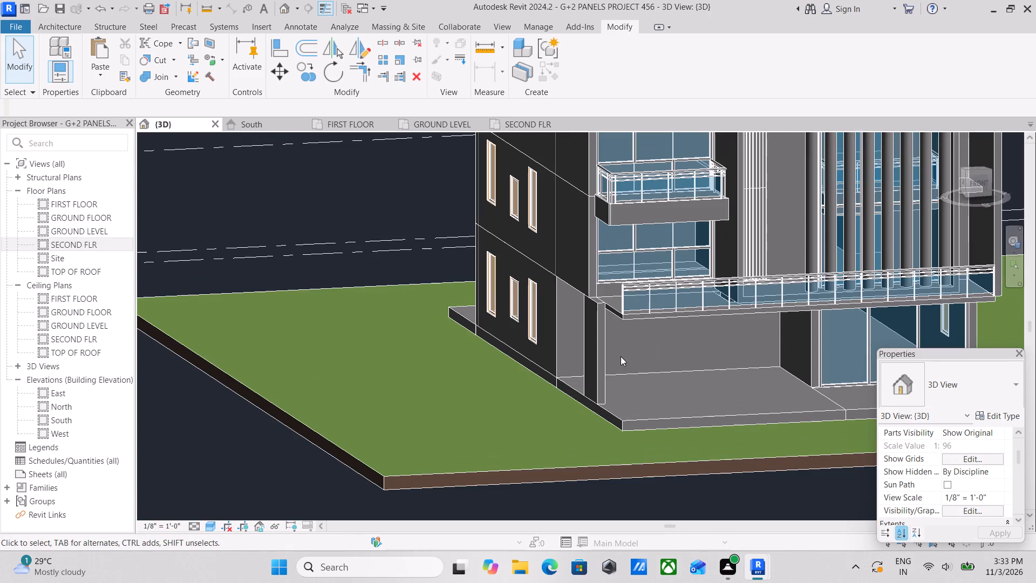
# Start a new in-place model in the Generic Models category, keeping the proposed name.
pyautogui.click(50, 25)
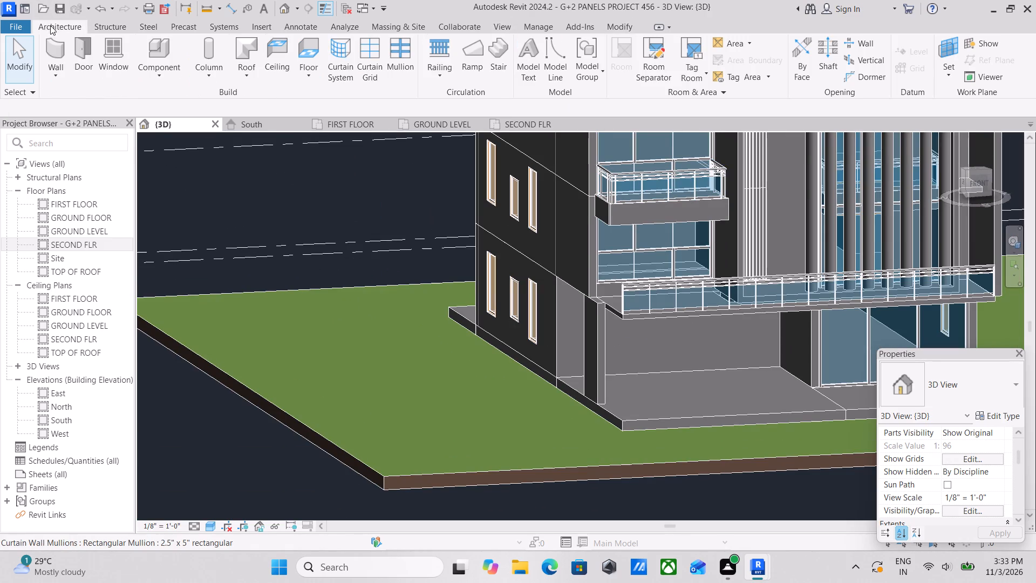
pyautogui.click(148, 70)
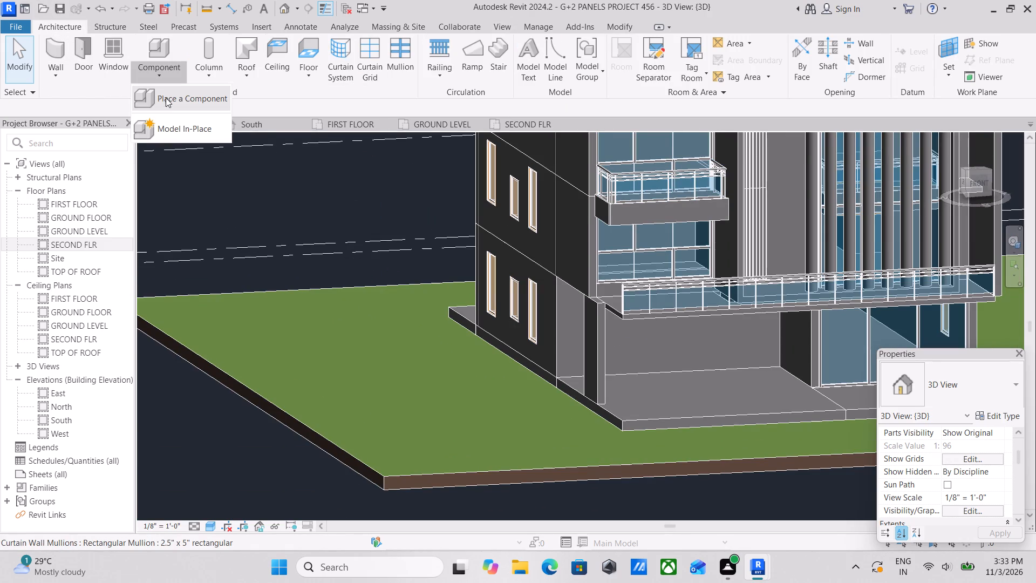
pyautogui.click(180, 131)
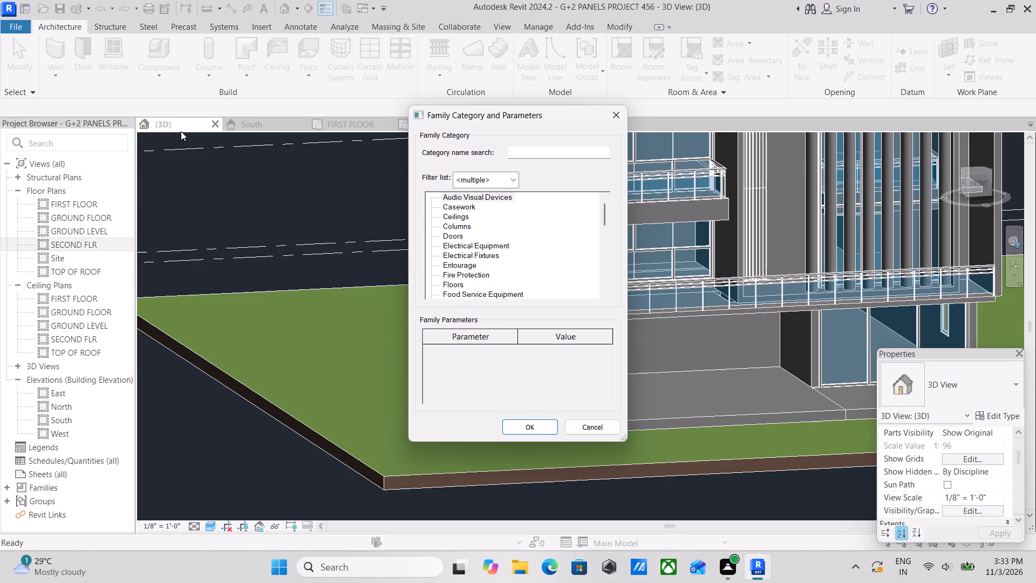
pyautogui.scroll(-2, 506, 256)
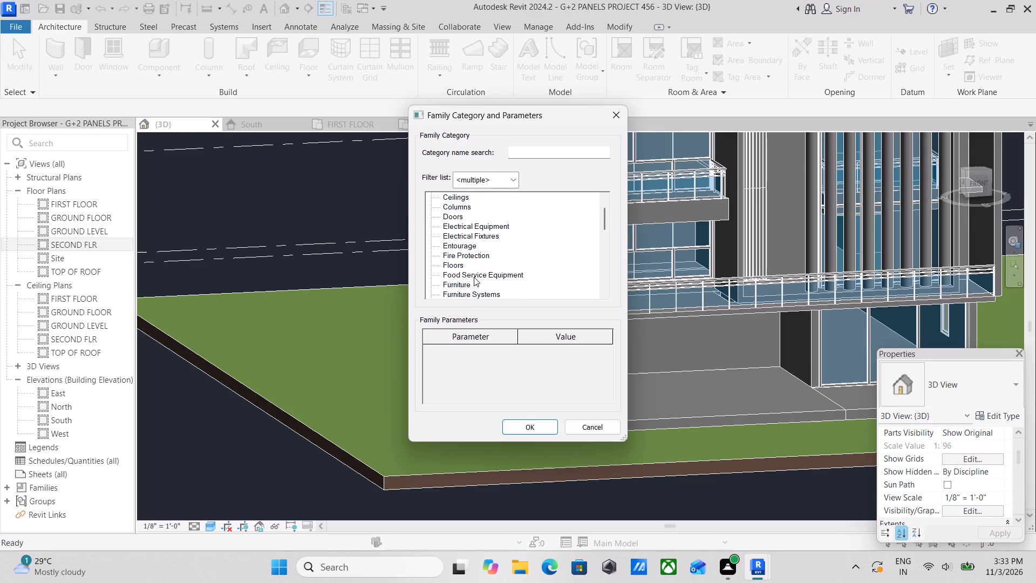
pyautogui.scroll(-1, 474, 277)
pyautogui.click(464, 291)
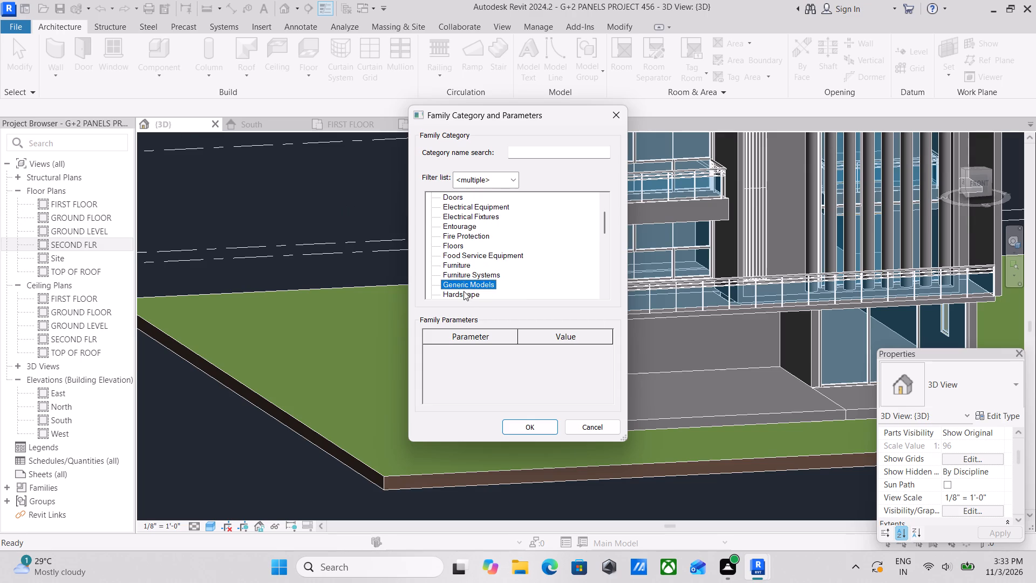
pyautogui.click(524, 426)
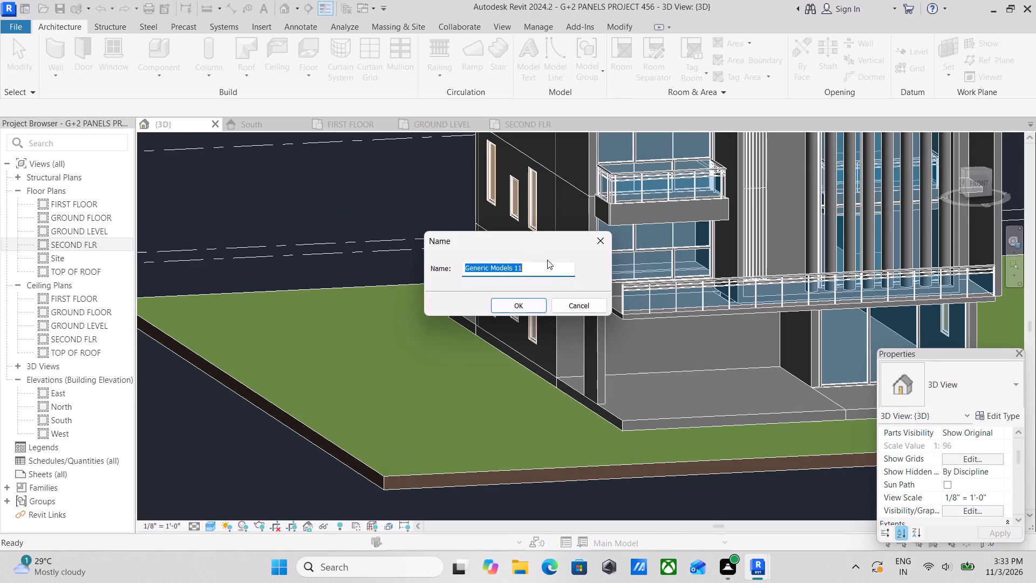
pyautogui.click(526, 295)
pyautogui.click(522, 301)
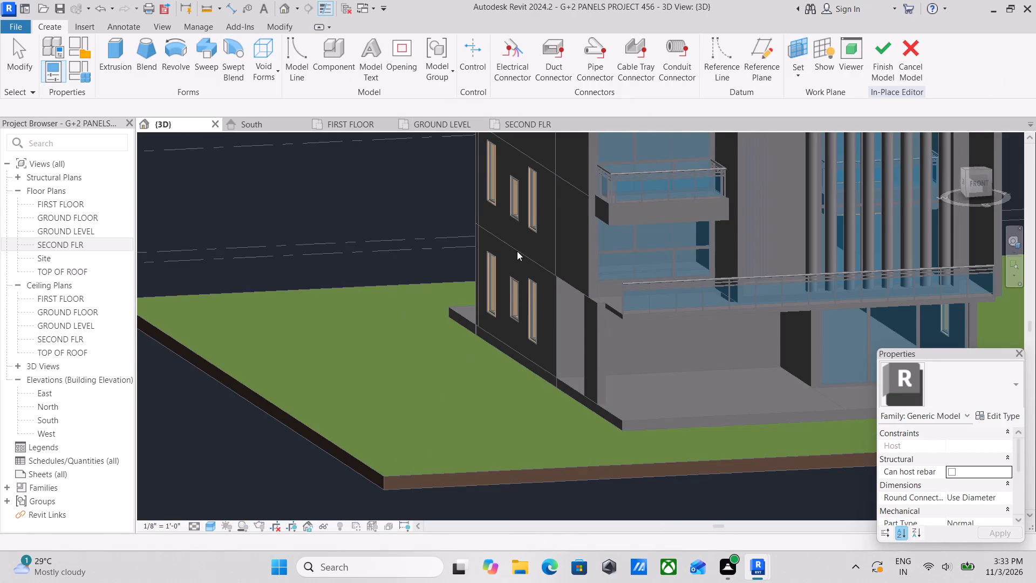
# Begin a Sweep with a sketched path, using the long balcony slab's front face as the work plane.
pyautogui.scroll(2, 641, 314)
pyautogui.moveTo(633, 290); pyautogui.dragTo(632, 315, button='middle')
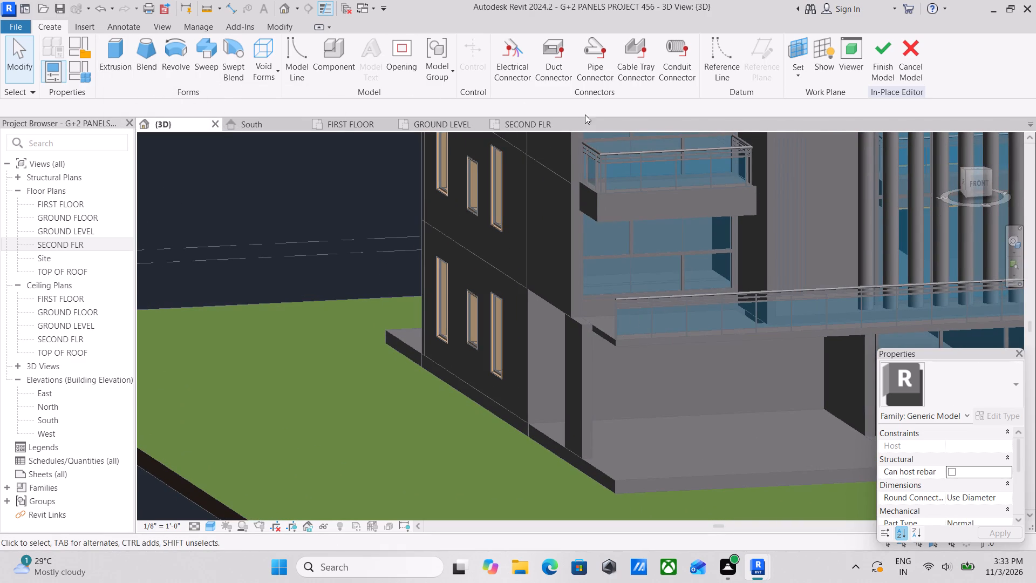
pyautogui.click(802, 83)
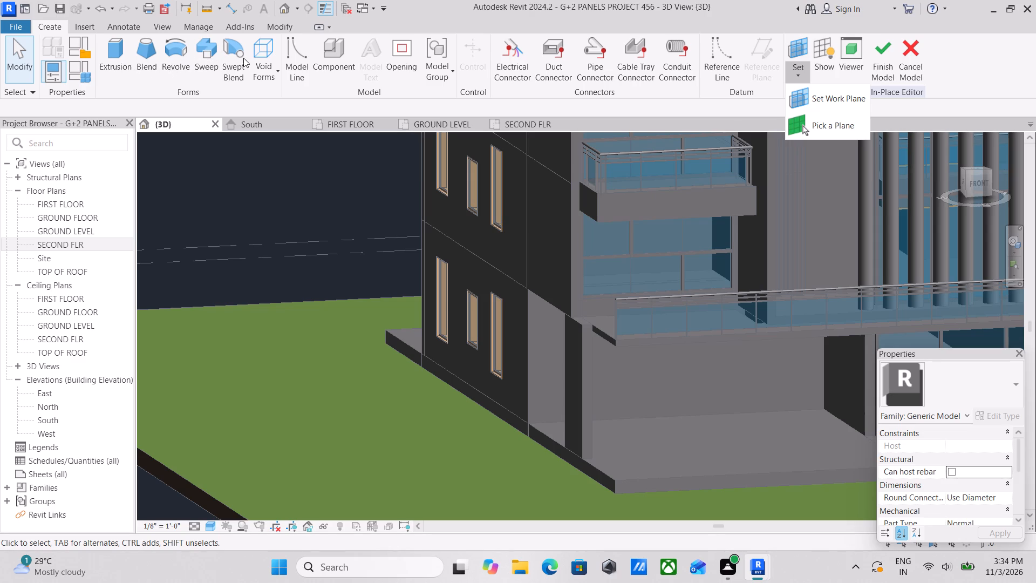
pyautogui.click(202, 59)
pyautogui.scroll(2, 579, 328)
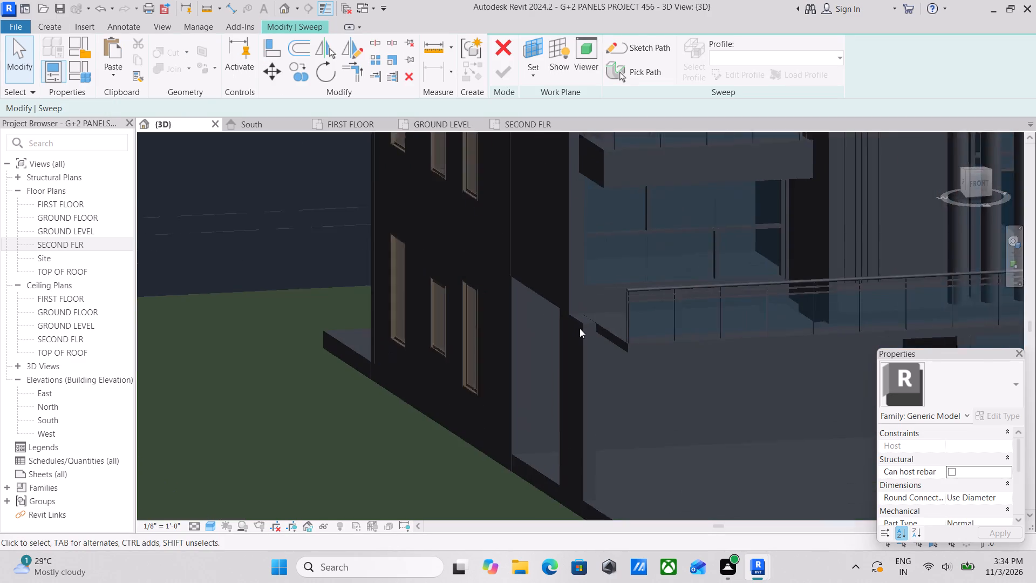
pyautogui.scroll(1, 580, 328)
pyautogui.moveTo(629, 302); pyautogui.dragTo(612, 282, button='middle')
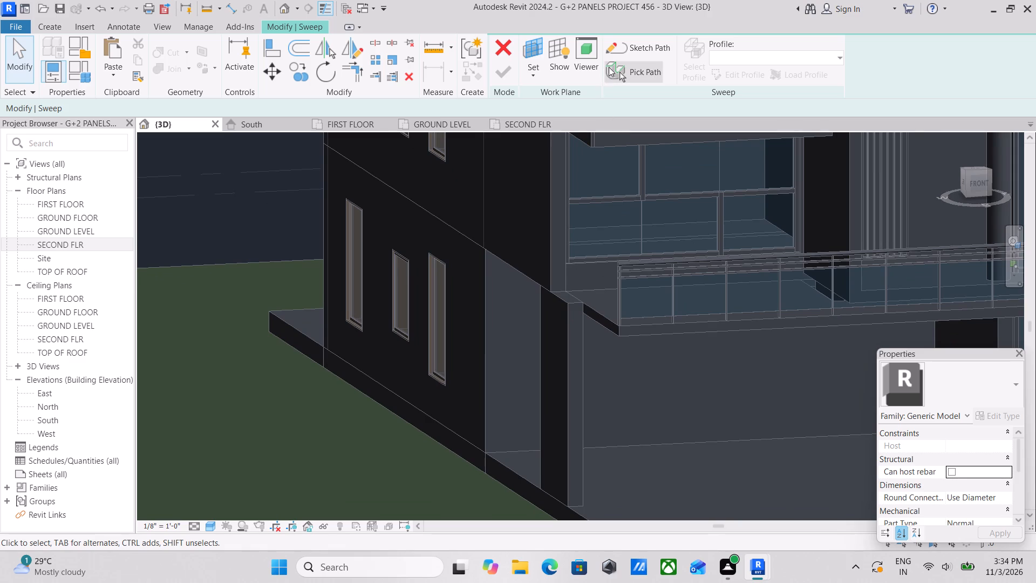
pyautogui.click(631, 47)
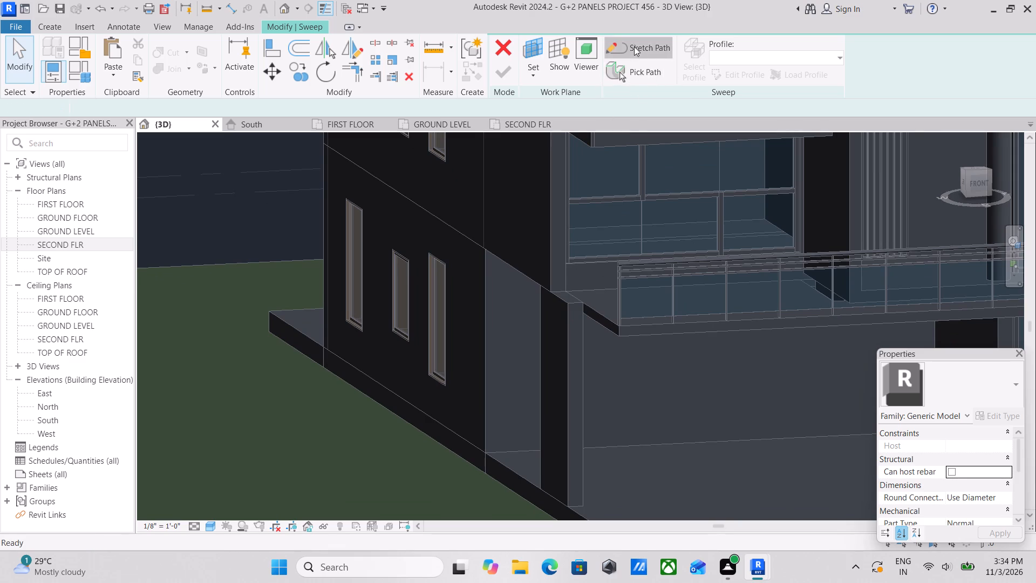
pyautogui.scroll(6, 614, 331)
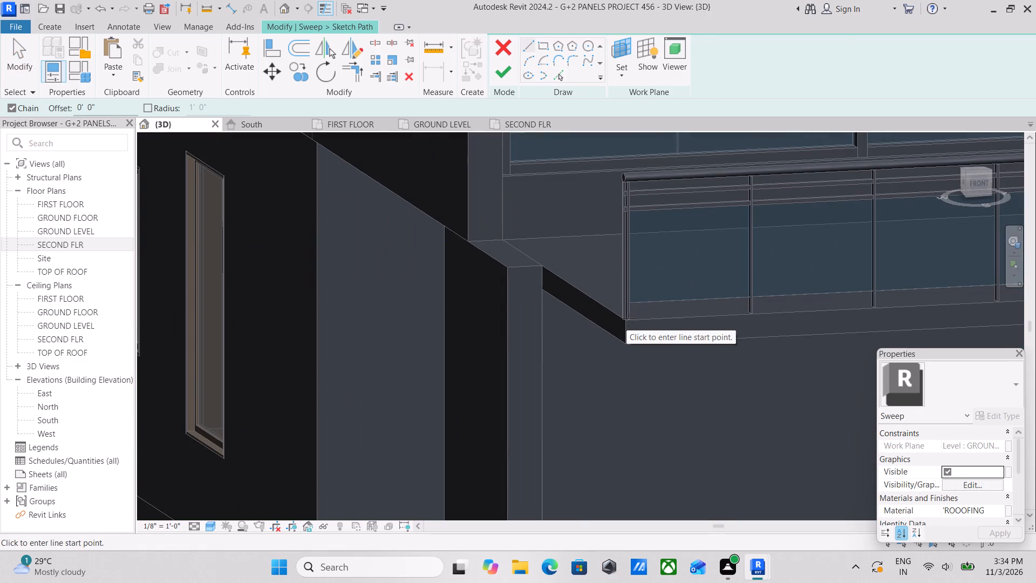
pyautogui.click(620, 78)
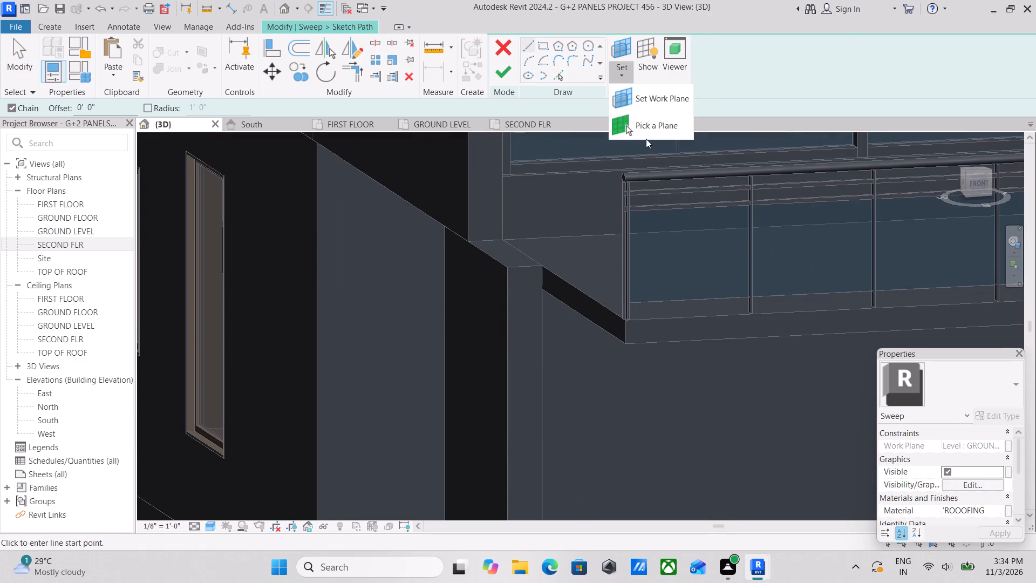
pyautogui.click(642, 127)
pyautogui.scroll(6, 632, 314)
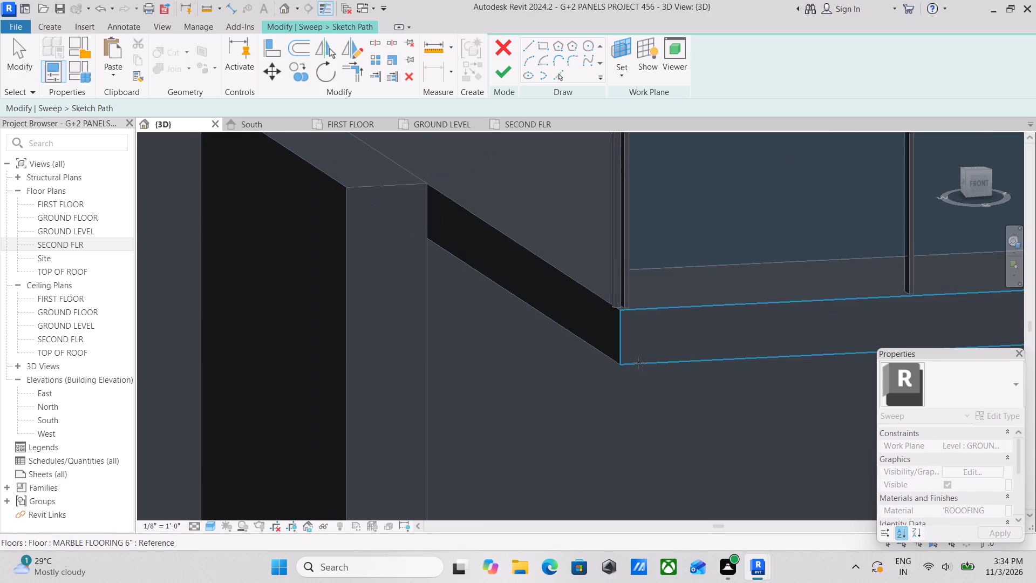
pyautogui.click(639, 363)
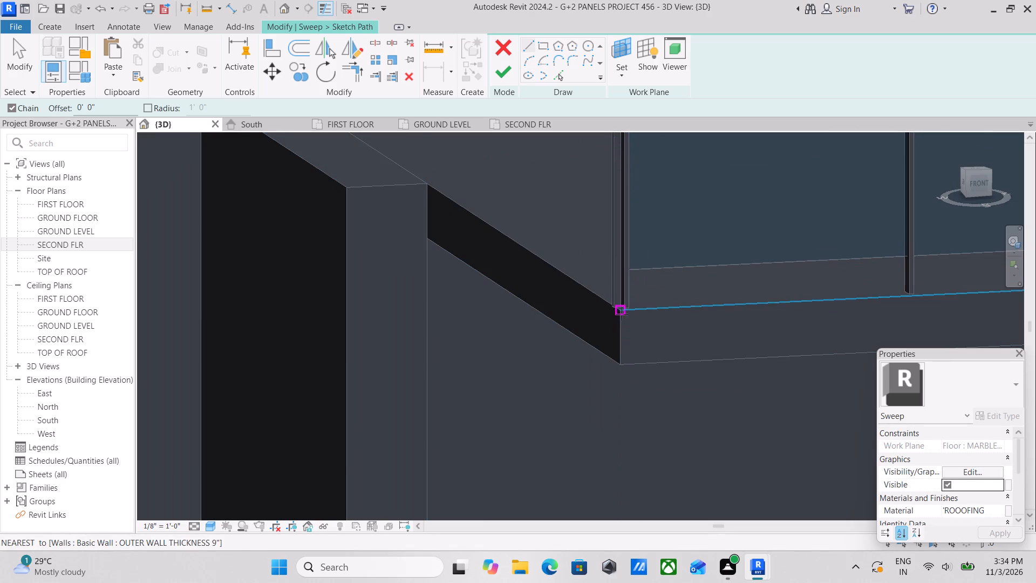
# Sketch a vertical path line about 10'-7" long from the balcony slab's top left corner down to the veranda floor corner.
pyautogui.click(621, 311)
pyautogui.moveTo(631, 448); pyautogui.dragTo(599, 315, button='middle')
pyautogui.scroll(-1, 577, 413)
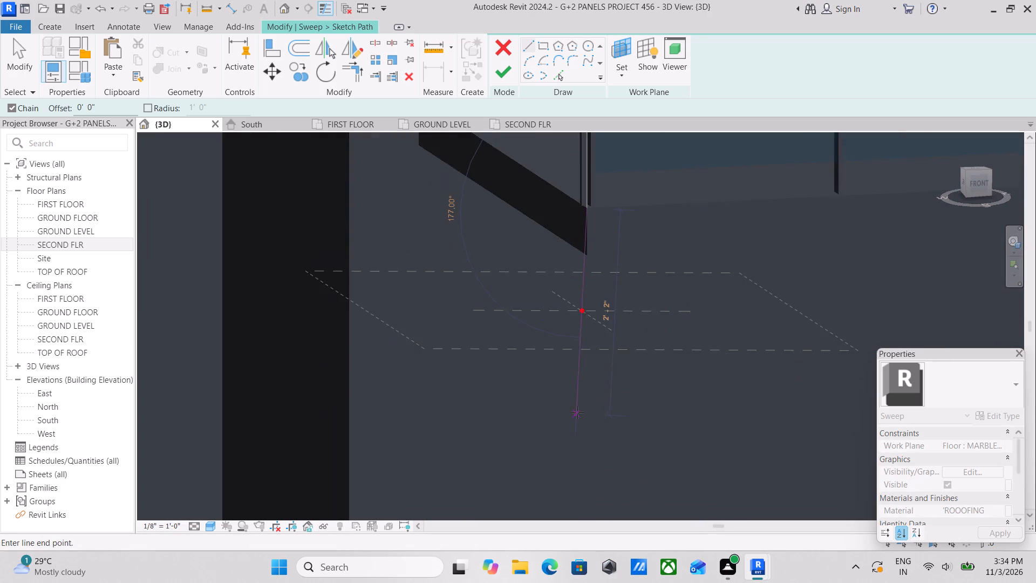
pyautogui.scroll(-1, 577, 412)
pyautogui.moveTo(578, 398); pyautogui.dragTo(580, 311, button='middle')
pyautogui.scroll(-2, 572, 459)
pyautogui.moveTo(572, 440); pyautogui.dragTo(570, 221, button='middle')
pyautogui.scroll(-3, 577, 364)
pyautogui.moveTo(577, 364); pyautogui.dragTo(586, 266, button='middle')
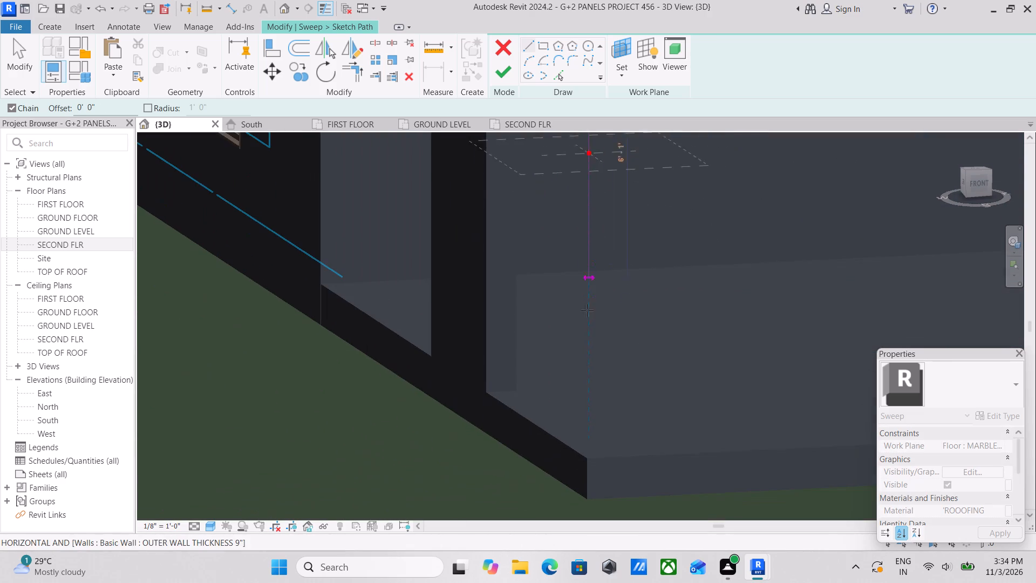
pyautogui.click(588, 458)
pyautogui.scroll(-2, 639, 333)
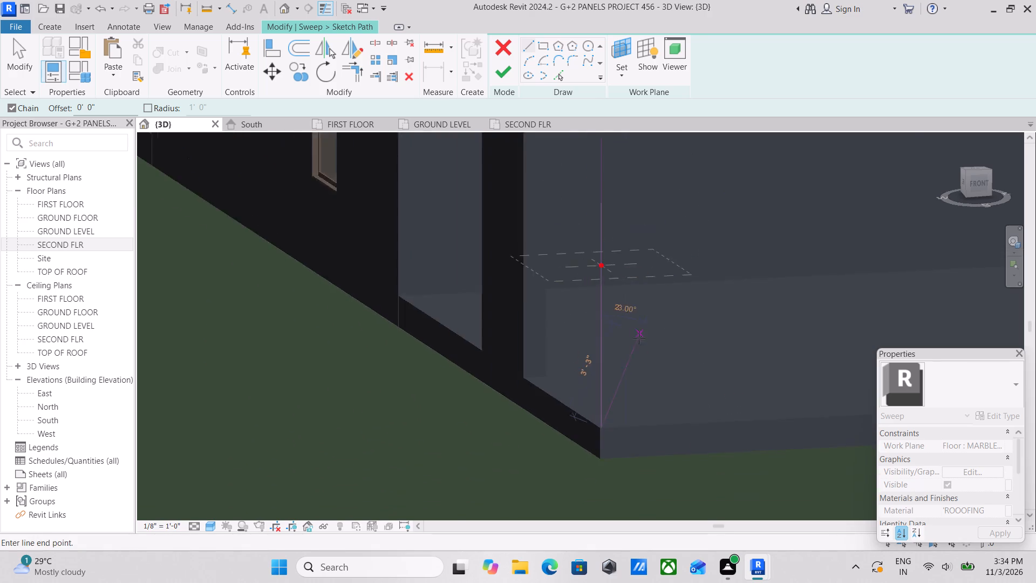
pyautogui.moveTo(638, 344); pyautogui.dragTo(568, 528, button='middle')
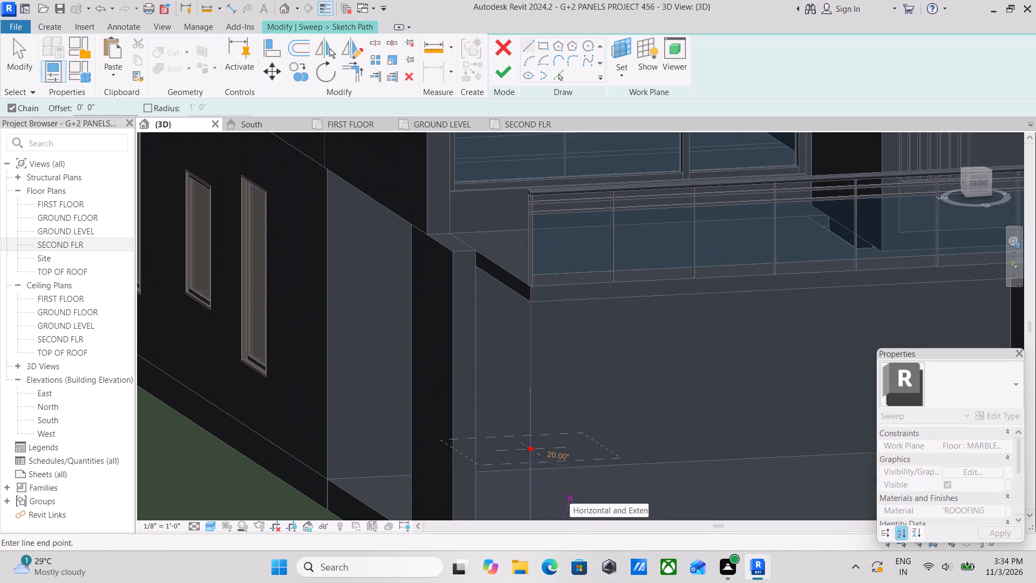
pyautogui.press('Escape')
pyautogui.press('Escape')
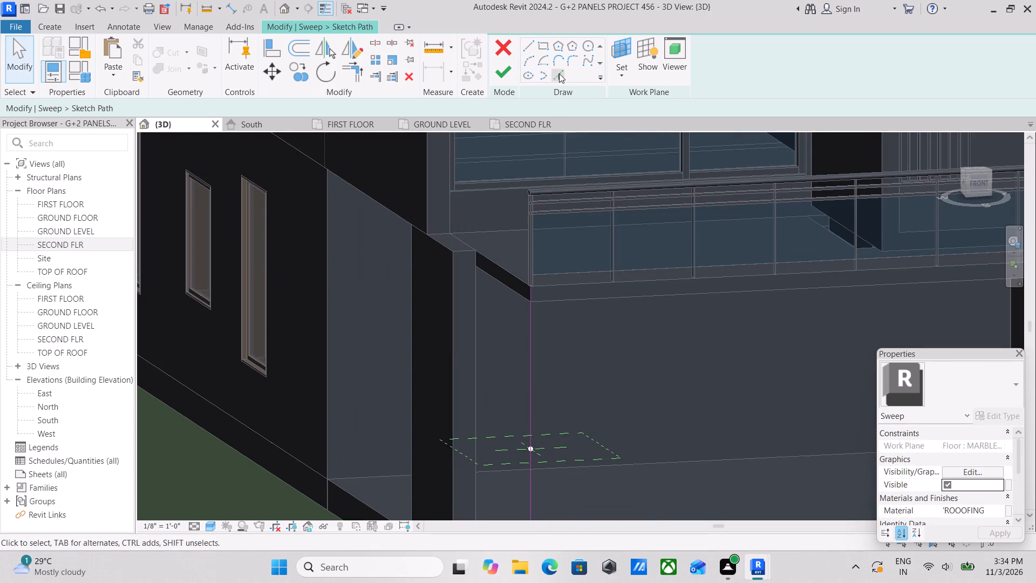
# In front view, sketch the horizontal path line along the balcony slab's top edge from the left leg's top to the slab's right end.
pyautogui.click(561, 74)
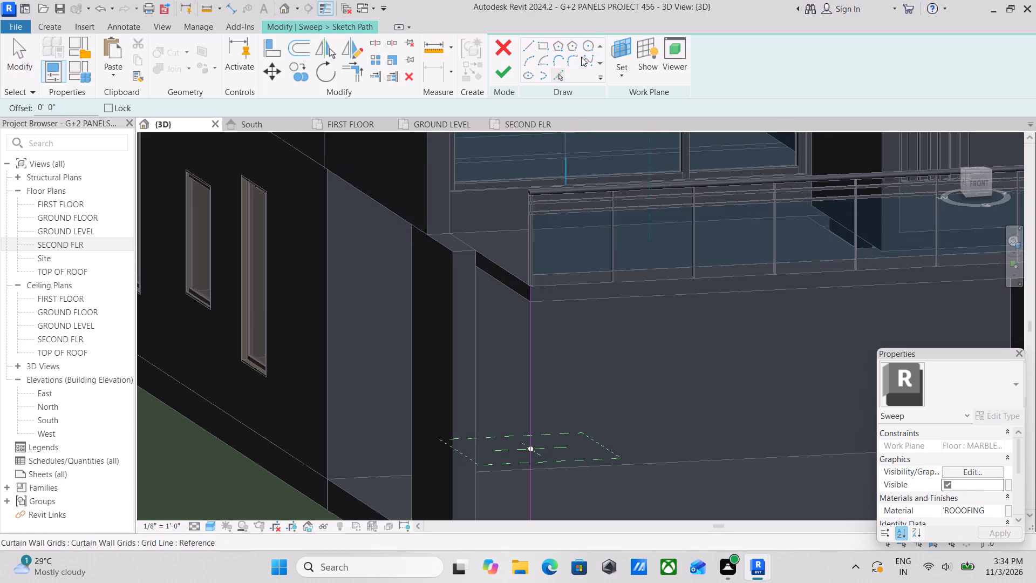
pyautogui.click(981, 188)
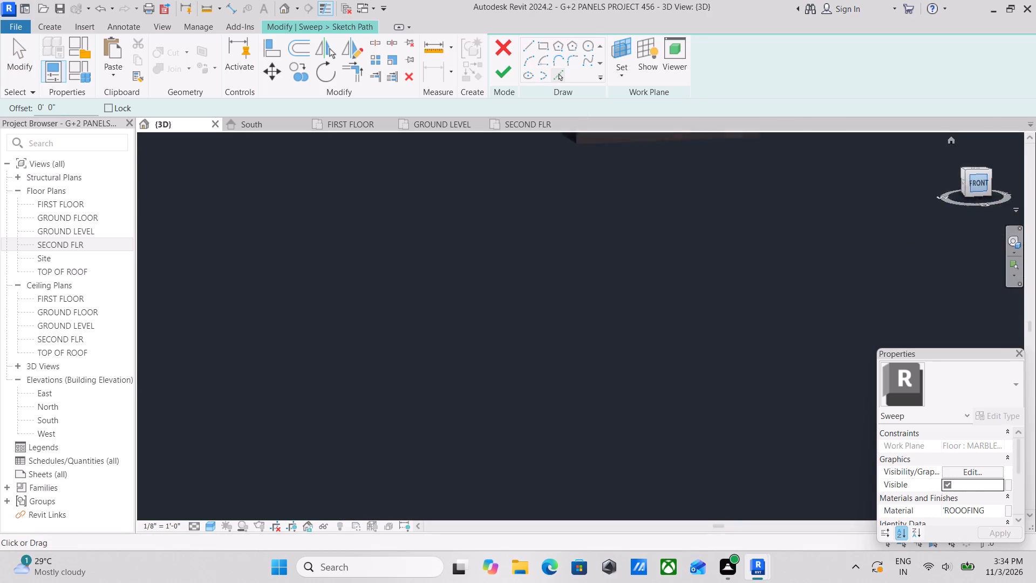
pyautogui.scroll(10, 610, 360)
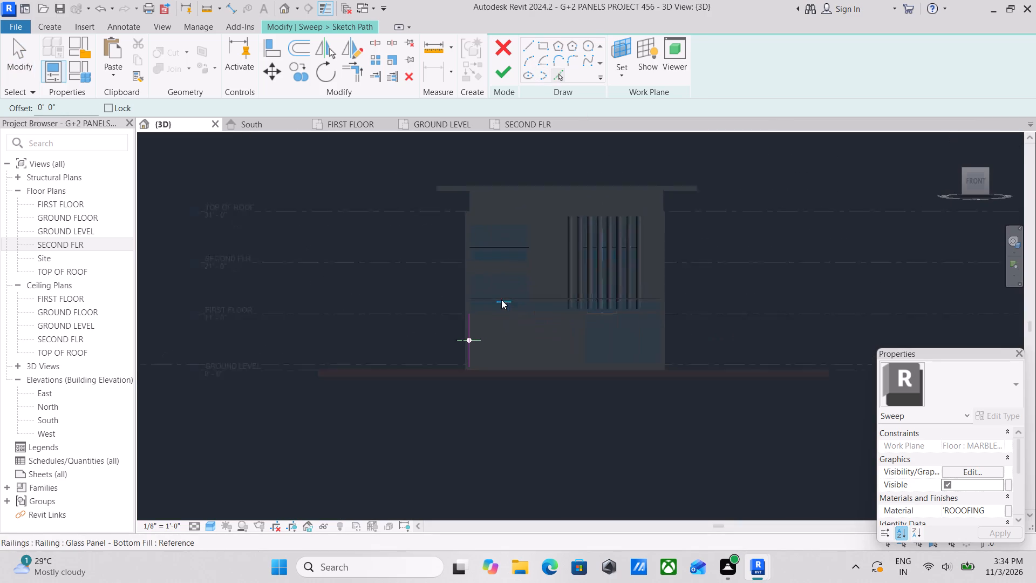
pyautogui.scroll(11, 501, 300)
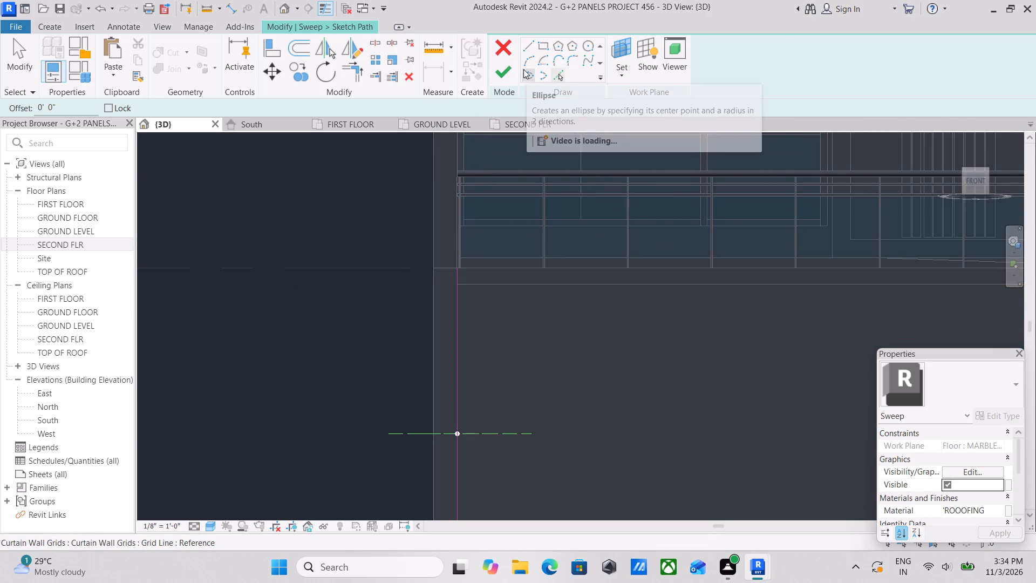
pyautogui.click(529, 39)
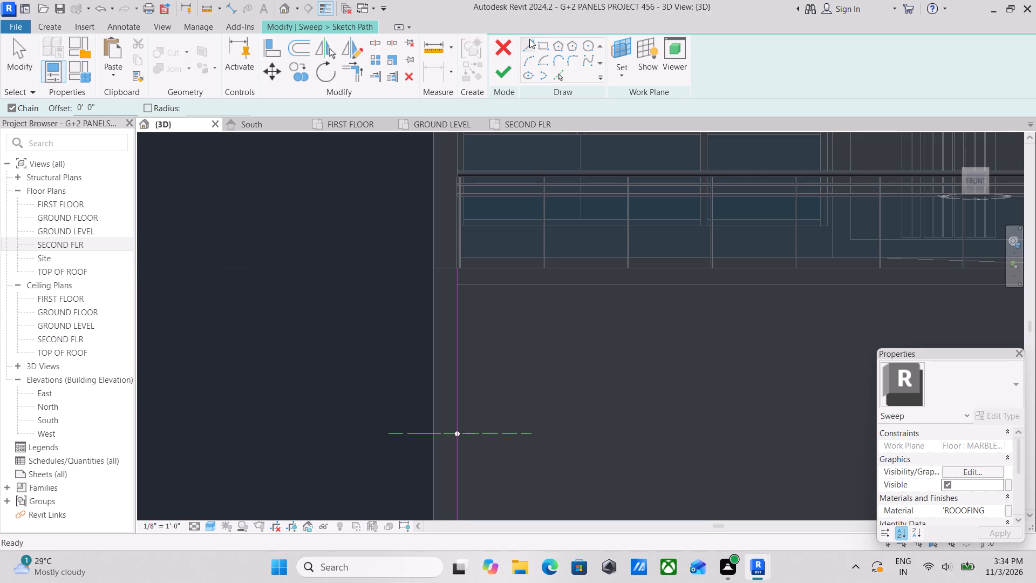
pyautogui.scroll(3, 487, 297)
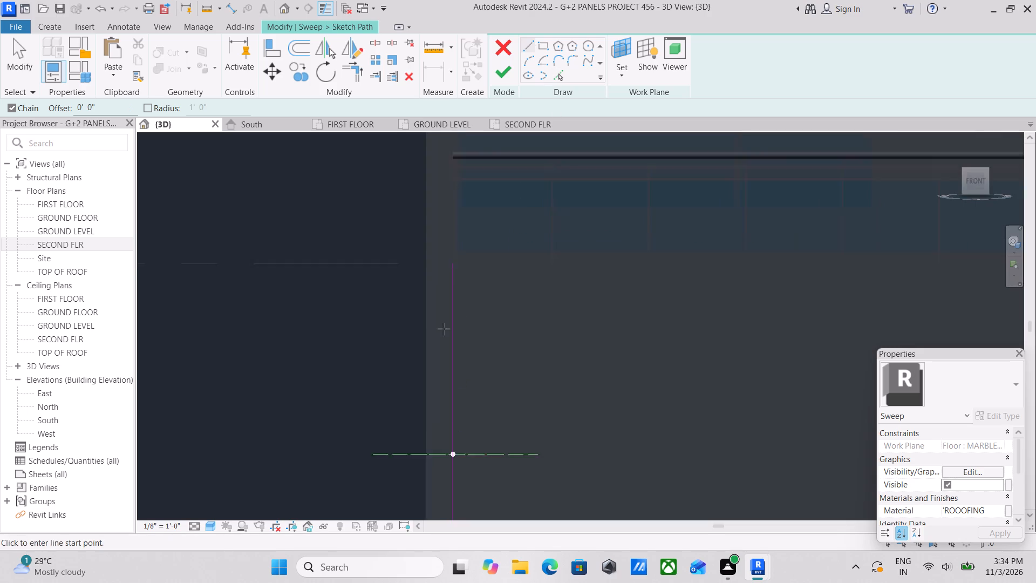
pyautogui.click(458, 248)
pyautogui.moveTo(800, 254); pyautogui.dragTo(540, 266, button='middle')
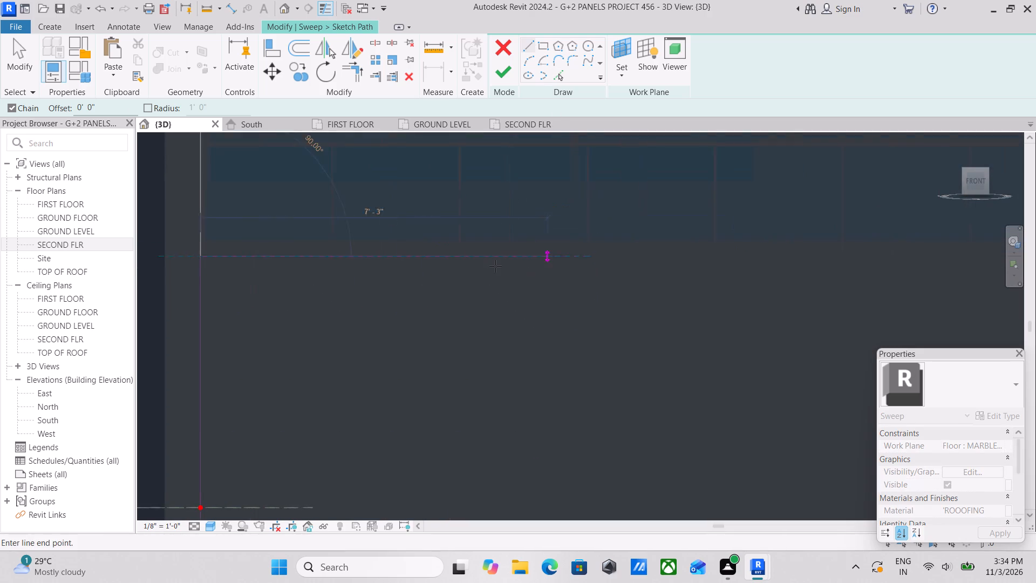
pyautogui.scroll(-1, 1031, 311)
pyautogui.moveTo(1030, 311); pyautogui.dragTo(595, 278, button='middle')
pyautogui.moveTo(765, 267); pyautogui.dragTo(457, 274, button='middle')
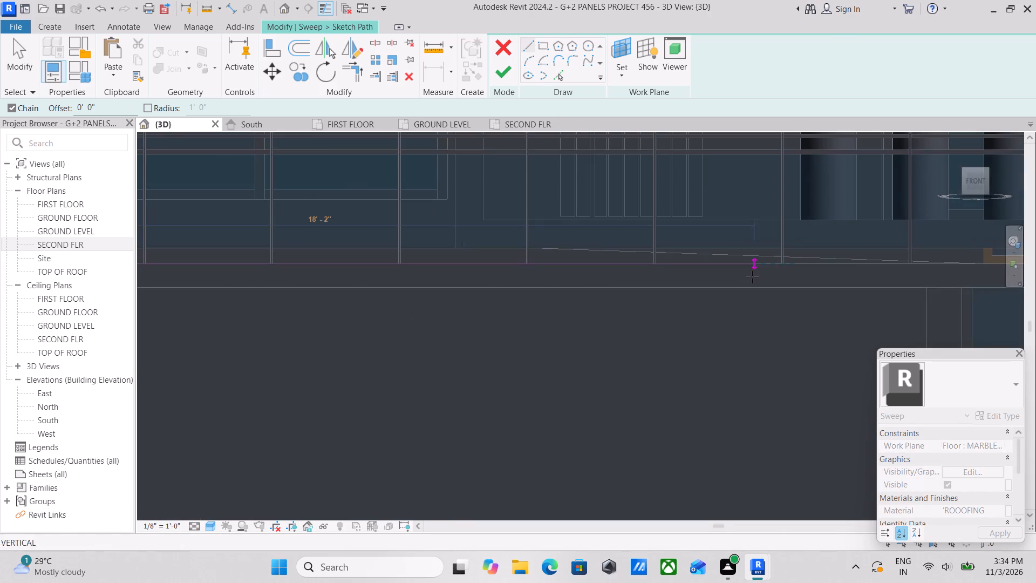
pyautogui.moveTo(752, 277); pyautogui.dragTo(488, 250, button='middle')
pyautogui.scroll(-1, 829, 255)
pyautogui.moveTo(824, 255); pyautogui.dragTo(560, 243, button='middle')
pyautogui.scroll(-5, 713, 271)
pyautogui.moveTo(721, 269); pyautogui.dragTo(644, 270, button='middle')
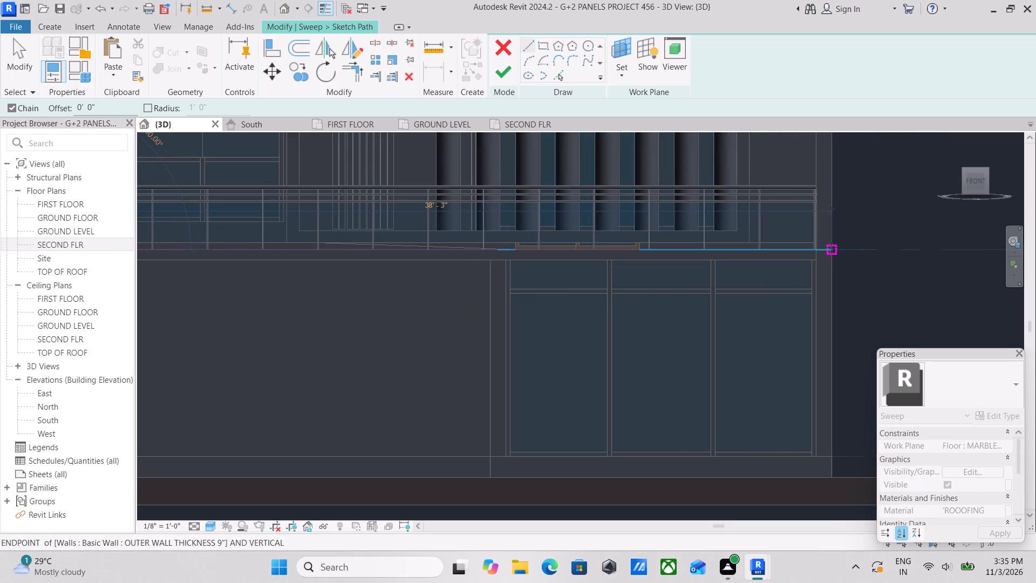
pyautogui.scroll(2, 831, 247)
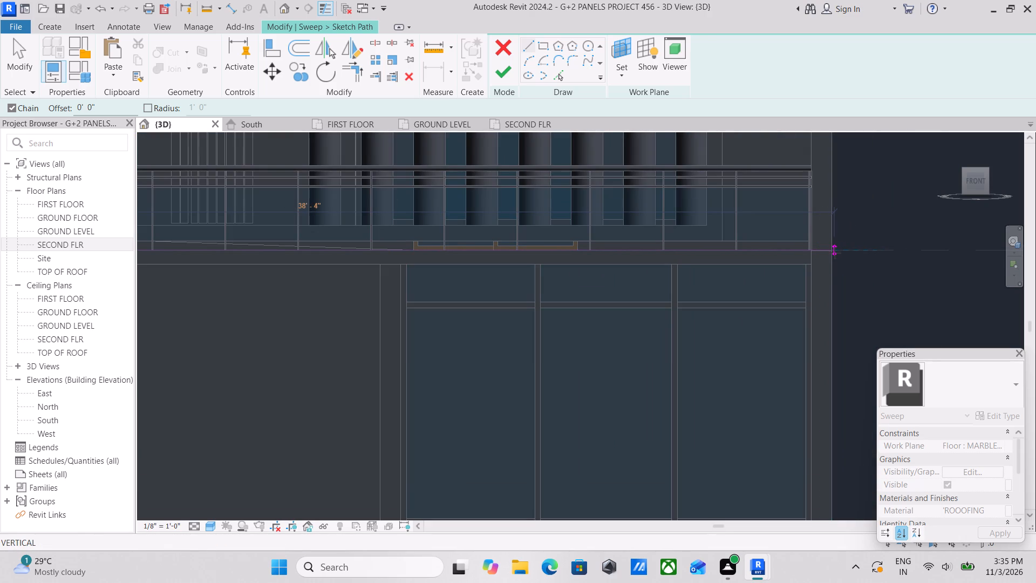
pyautogui.scroll(6, 830, 255)
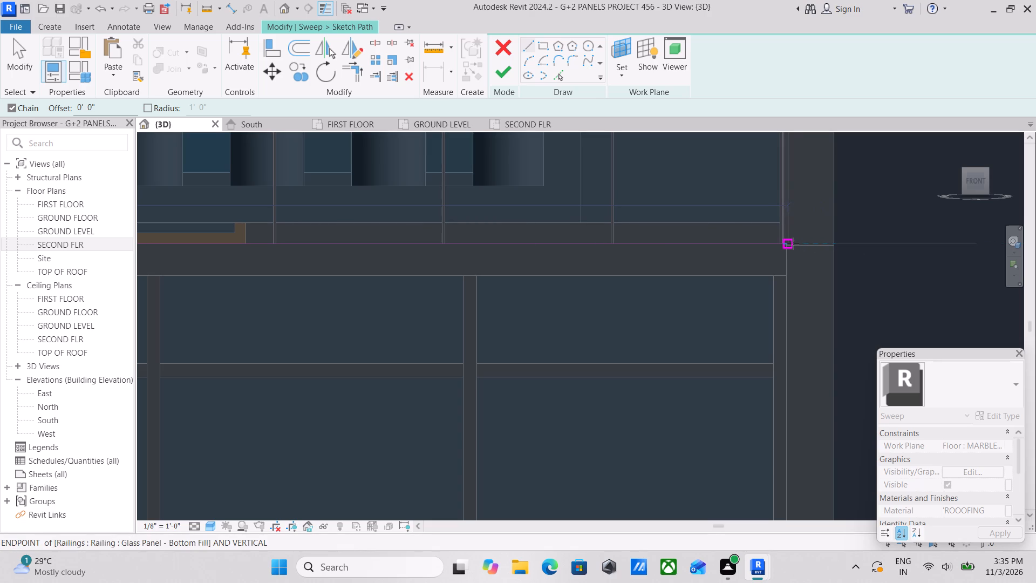
pyautogui.scroll(5, 793, 243)
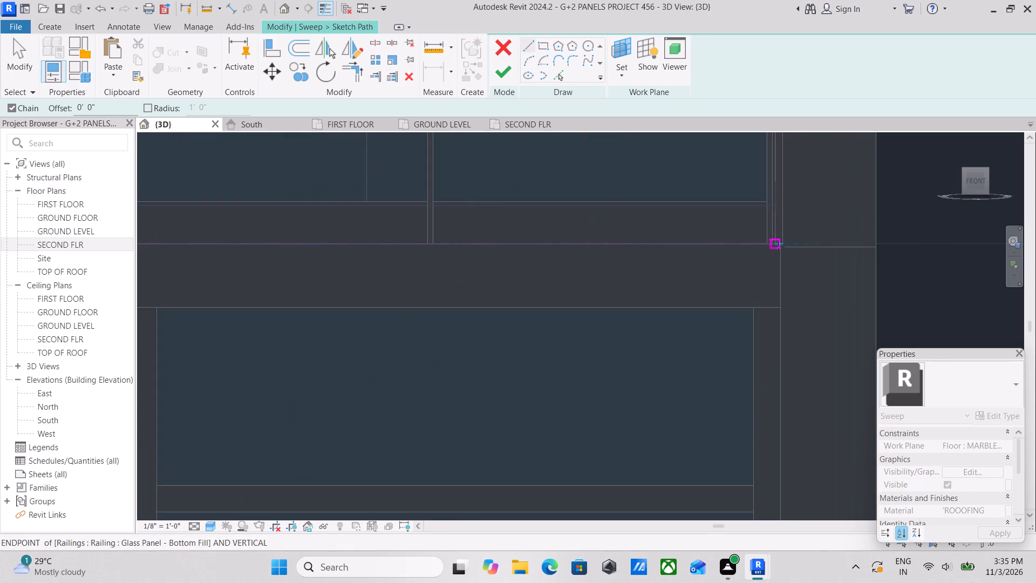
pyautogui.click(781, 247)
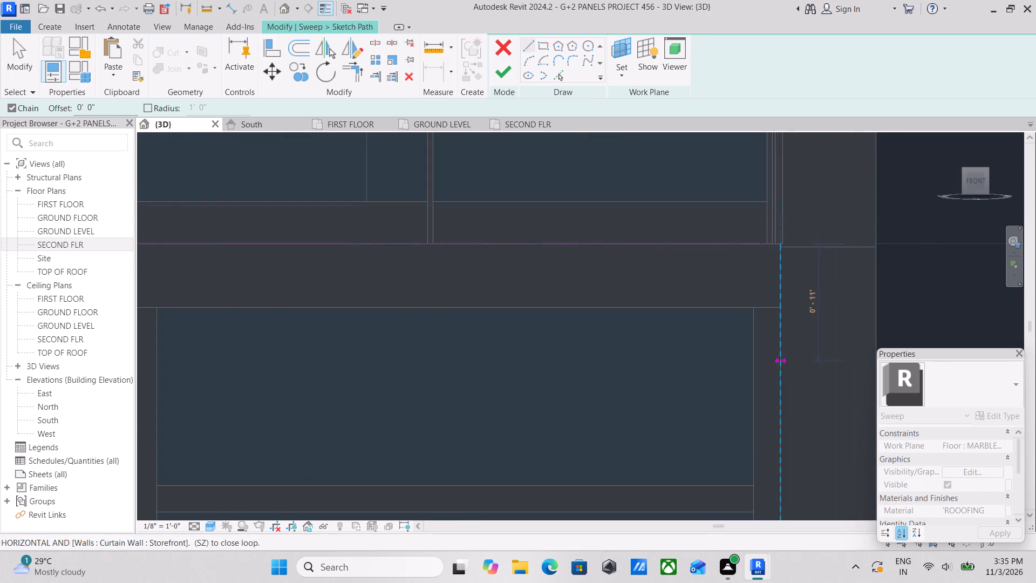
# Sketch the right vertical path line about 10'-0" long from the balcony slab's right end down to the storefront's base.
pyautogui.scroll(-2, 779, 364)
pyautogui.moveTo(777, 350); pyautogui.dragTo(778, 241, button='middle')
pyautogui.scroll(-4, 759, 371)
pyautogui.moveTo(759, 361); pyautogui.dragTo(783, 259, button='middle')
pyautogui.scroll(-3, 796, 370)
pyautogui.moveTo(796, 368); pyautogui.dragTo(812, 211, button='middle')
pyautogui.scroll(-1, 828, 369)
pyautogui.moveTo(828, 367); pyautogui.dragTo(830, 291, button='middle')
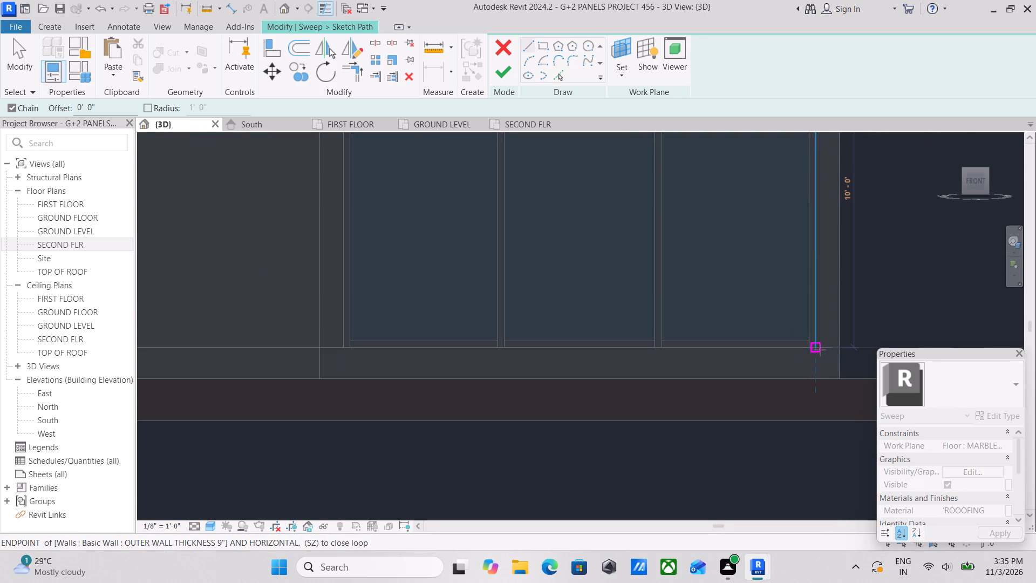
pyautogui.click(820, 349)
pyautogui.scroll(-3, 860, 313)
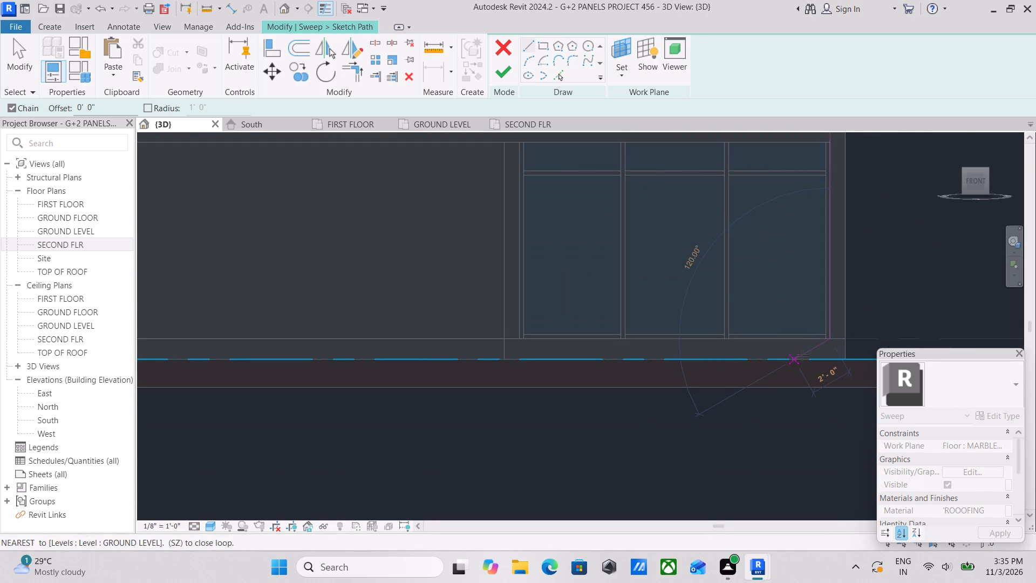
pyautogui.press('Escape')
pyautogui.scroll(-4, 821, 343)
pyautogui.press('Escape')
pyautogui.scroll(-1, 550, 315)
# View the model from the bottom, finish the three-segment sweep path and open its profile for sketching.
pyautogui.moveTo(551, 313); pyautogui.dragTo(744, 313, button='middle')
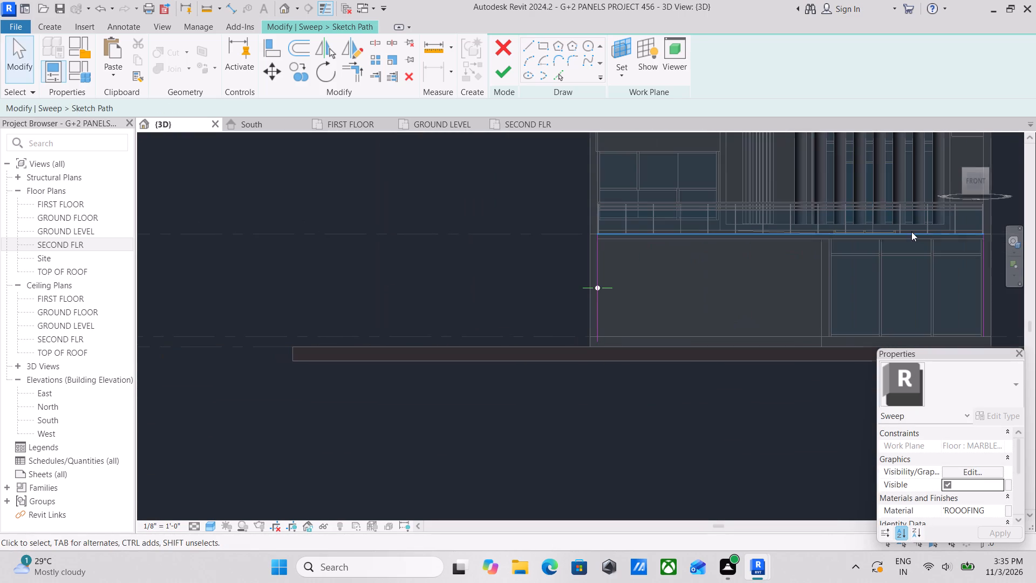
pyautogui.click(974, 198)
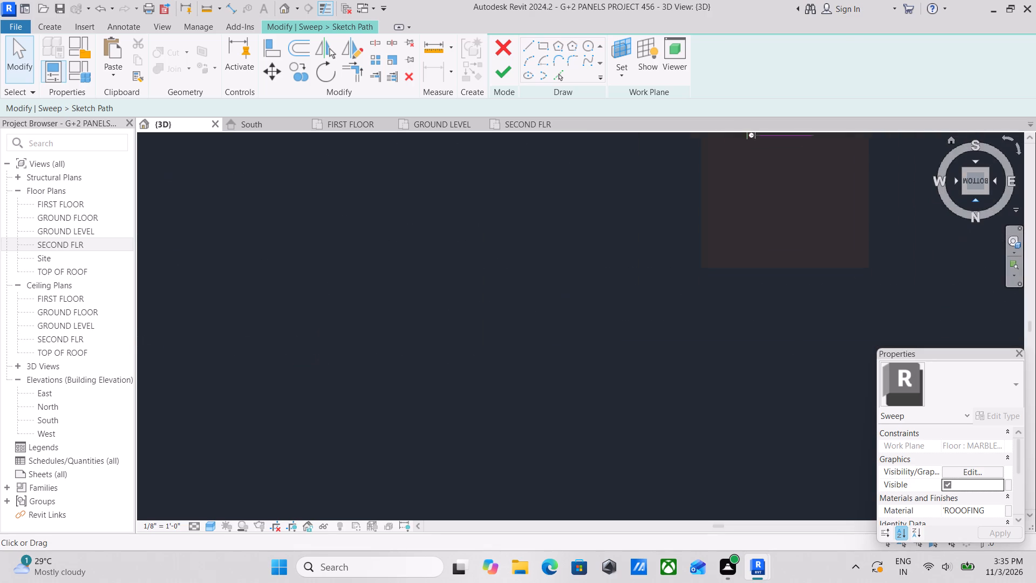
pyautogui.scroll(14, 554, 268)
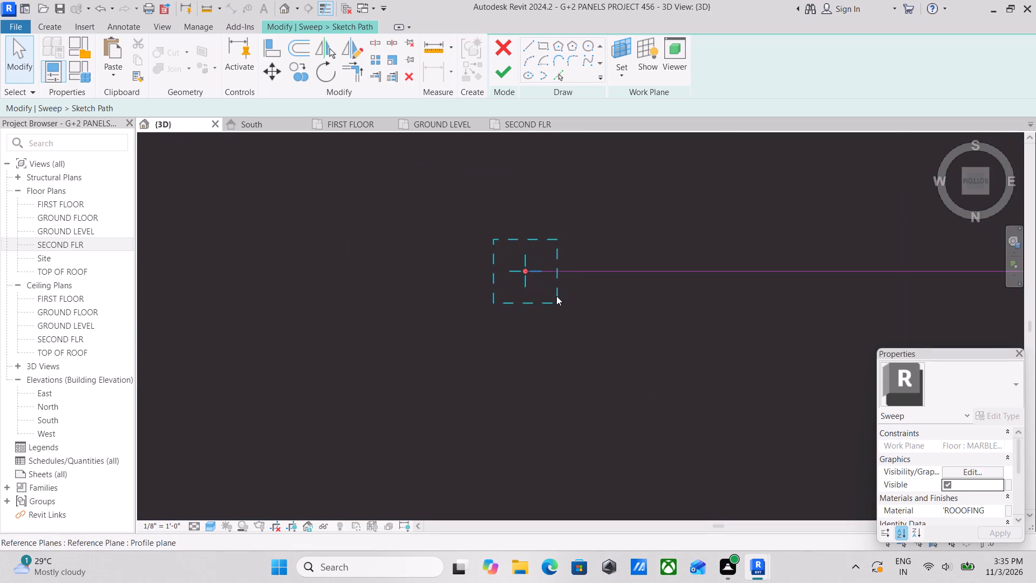
pyautogui.scroll(3, 556, 296)
pyautogui.scroll(2, 481, 261)
pyautogui.click(509, 70)
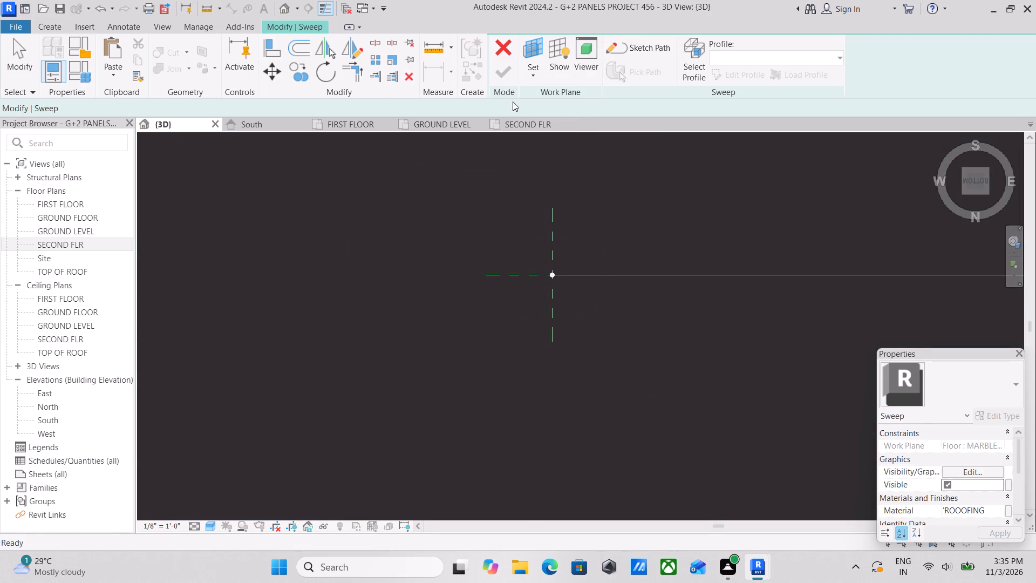
pyautogui.click(741, 73)
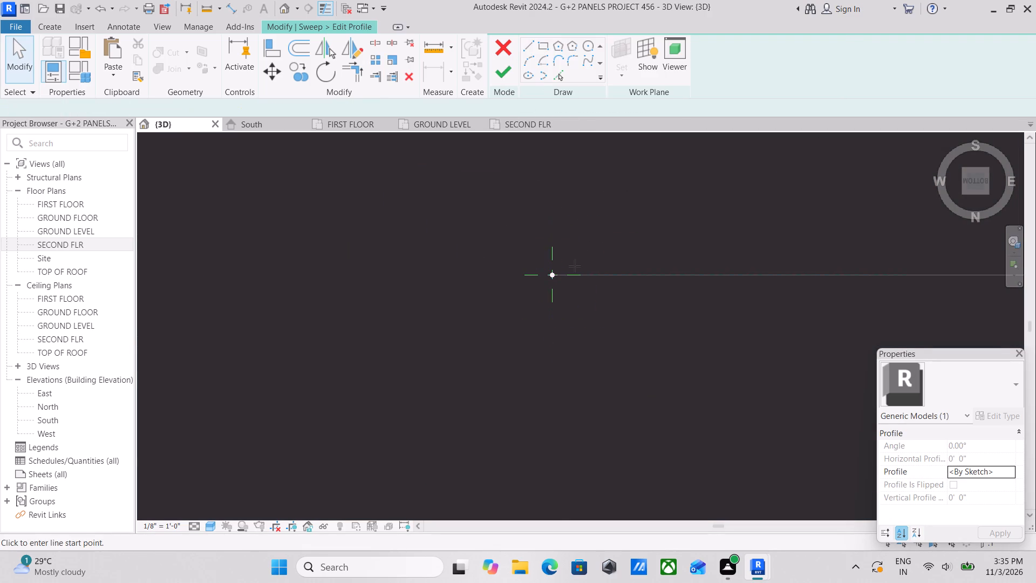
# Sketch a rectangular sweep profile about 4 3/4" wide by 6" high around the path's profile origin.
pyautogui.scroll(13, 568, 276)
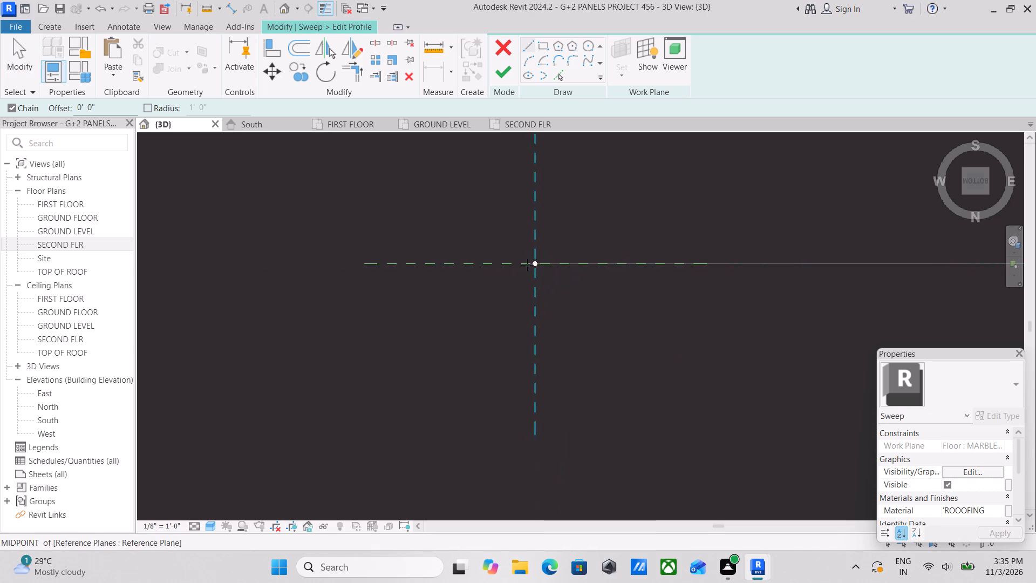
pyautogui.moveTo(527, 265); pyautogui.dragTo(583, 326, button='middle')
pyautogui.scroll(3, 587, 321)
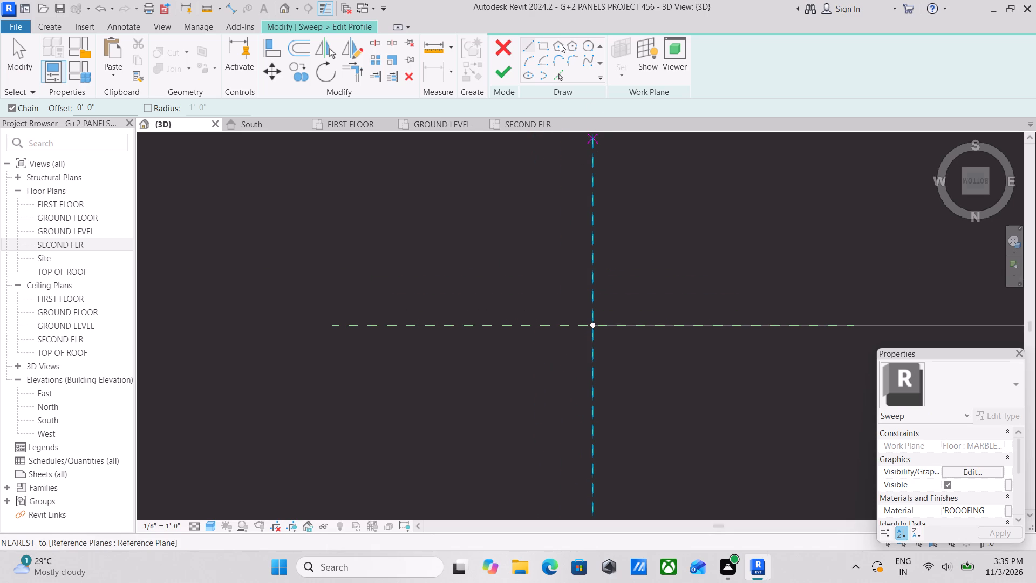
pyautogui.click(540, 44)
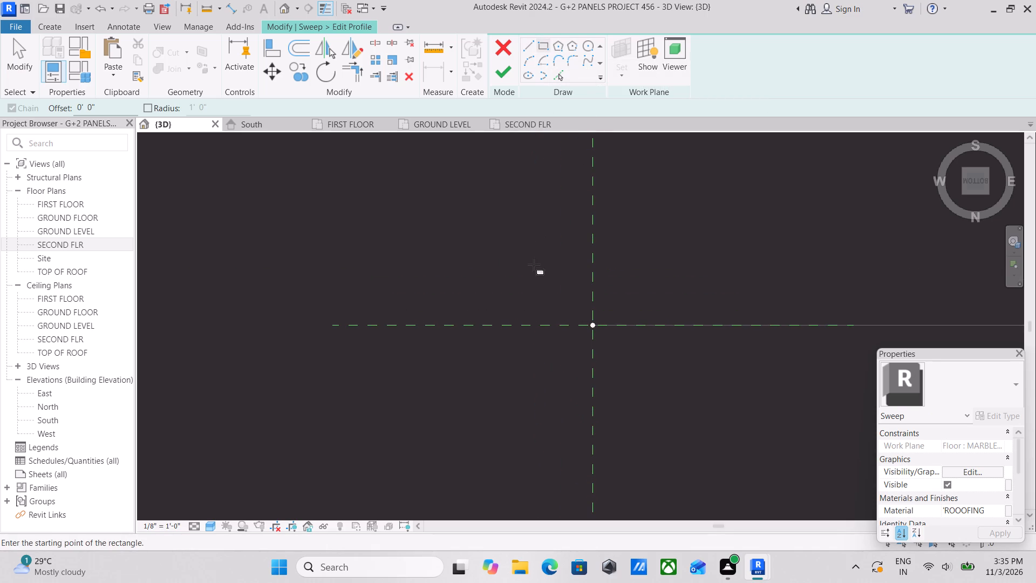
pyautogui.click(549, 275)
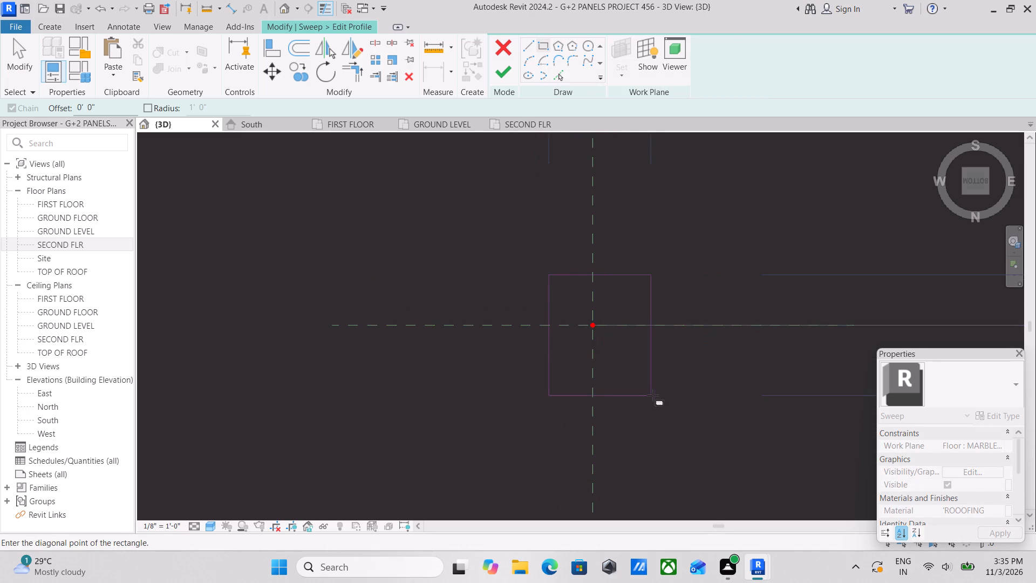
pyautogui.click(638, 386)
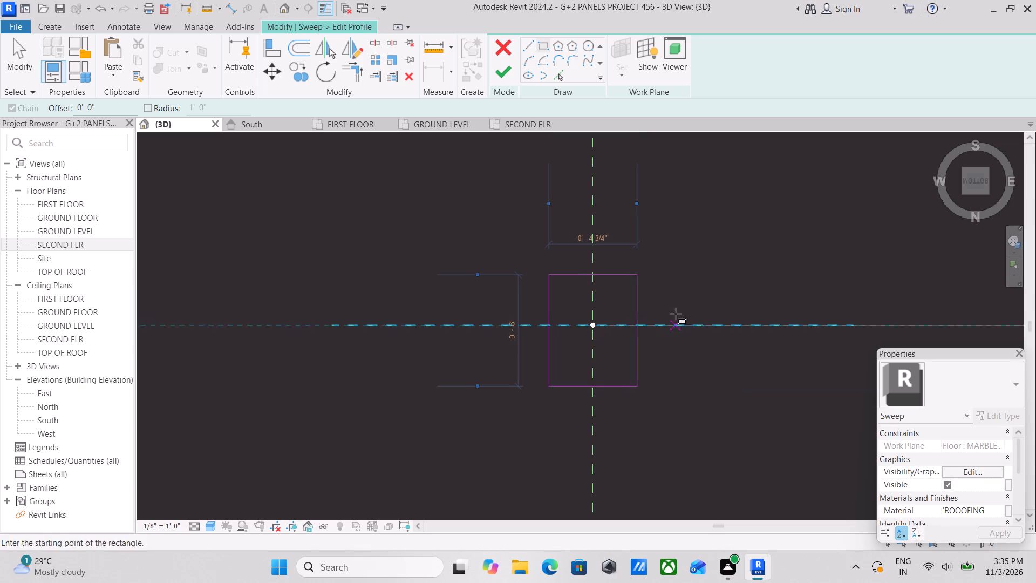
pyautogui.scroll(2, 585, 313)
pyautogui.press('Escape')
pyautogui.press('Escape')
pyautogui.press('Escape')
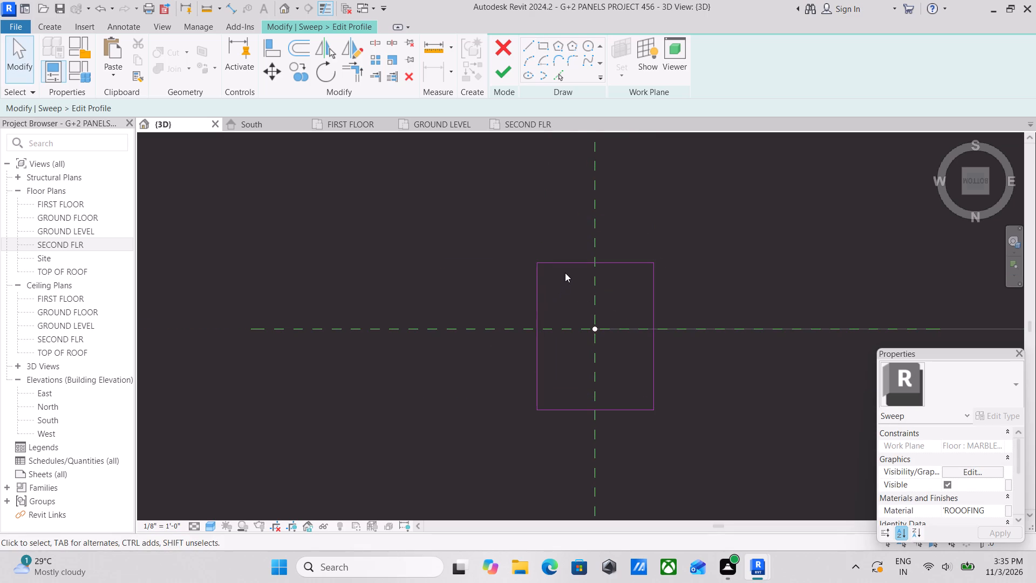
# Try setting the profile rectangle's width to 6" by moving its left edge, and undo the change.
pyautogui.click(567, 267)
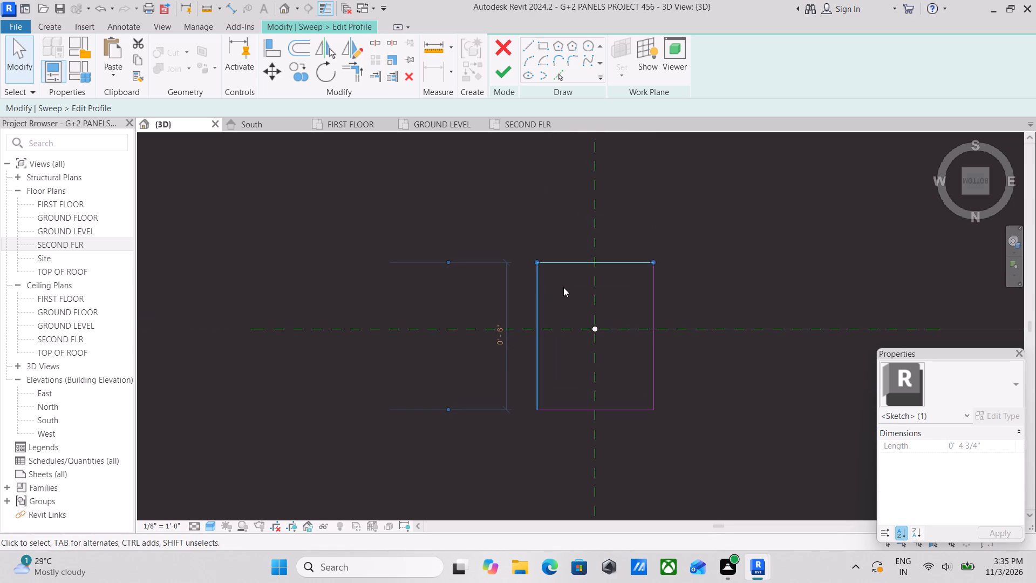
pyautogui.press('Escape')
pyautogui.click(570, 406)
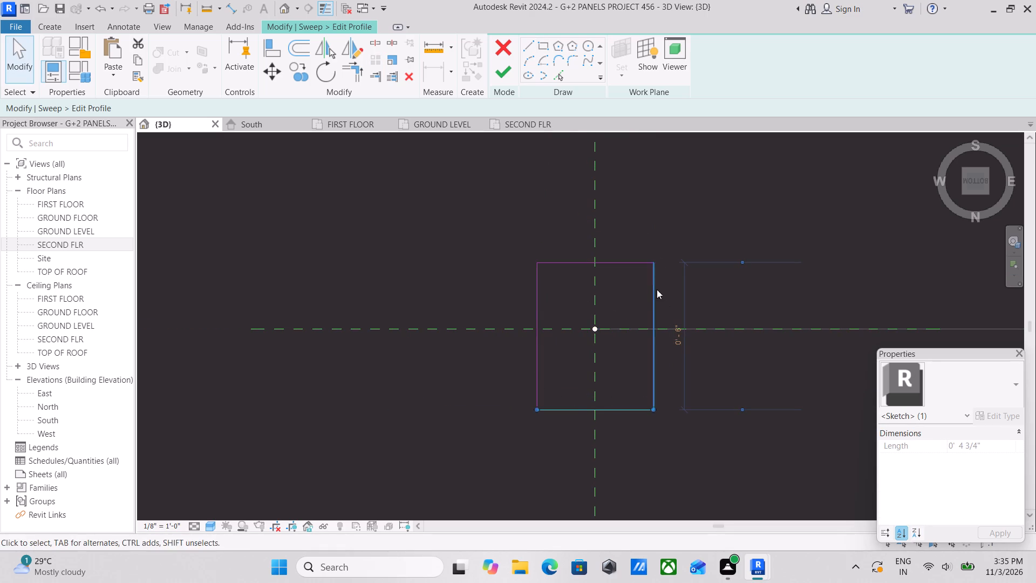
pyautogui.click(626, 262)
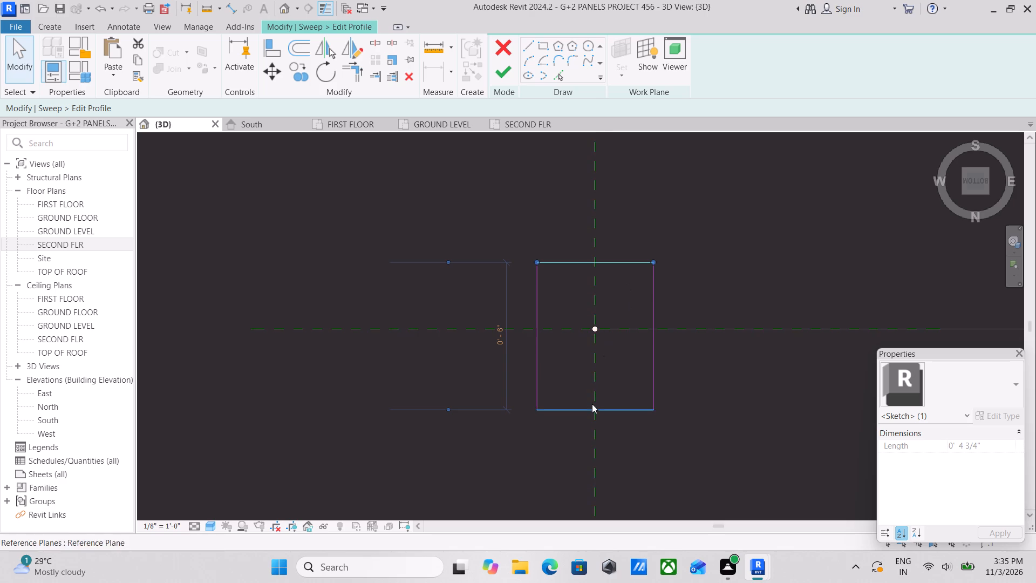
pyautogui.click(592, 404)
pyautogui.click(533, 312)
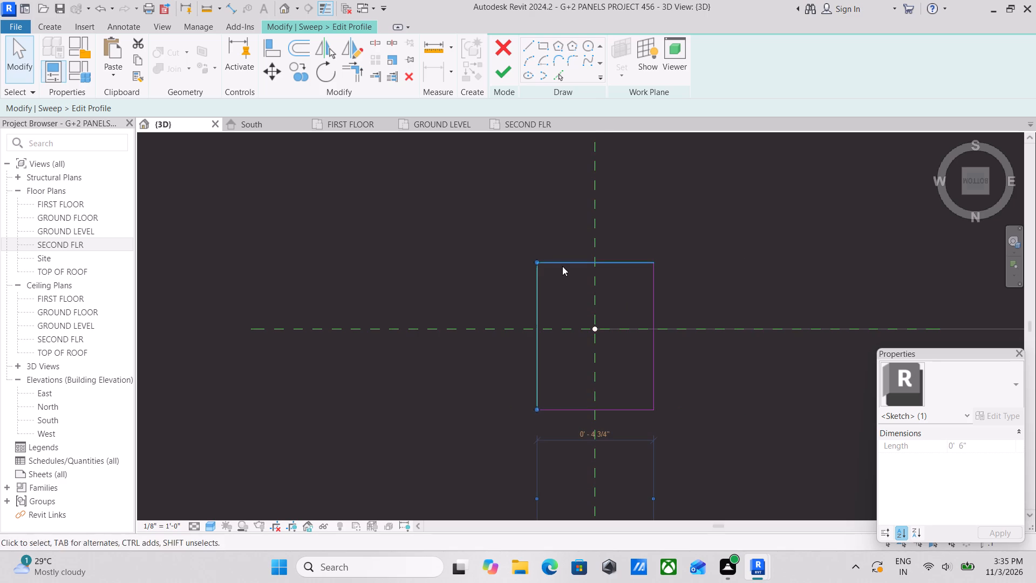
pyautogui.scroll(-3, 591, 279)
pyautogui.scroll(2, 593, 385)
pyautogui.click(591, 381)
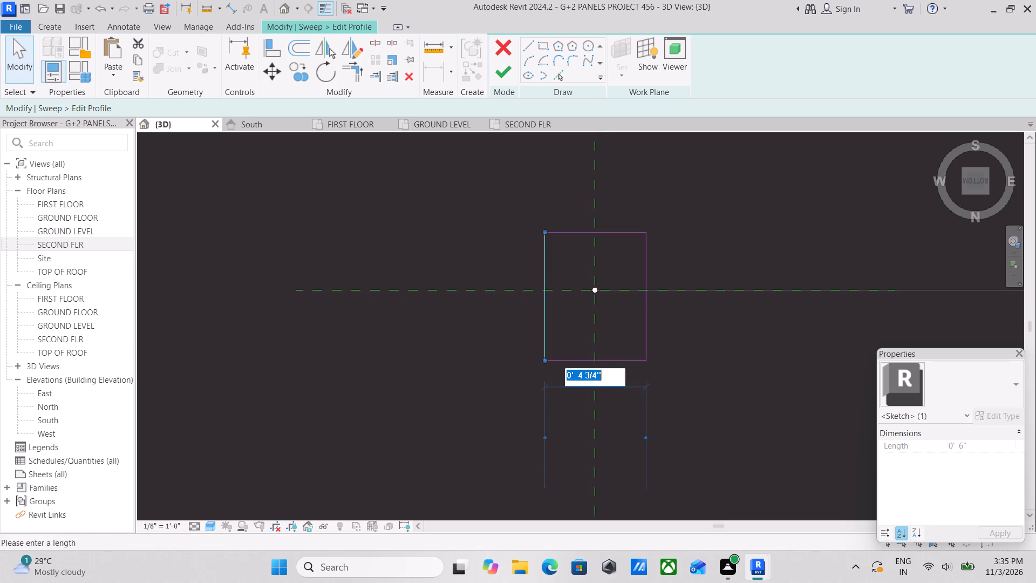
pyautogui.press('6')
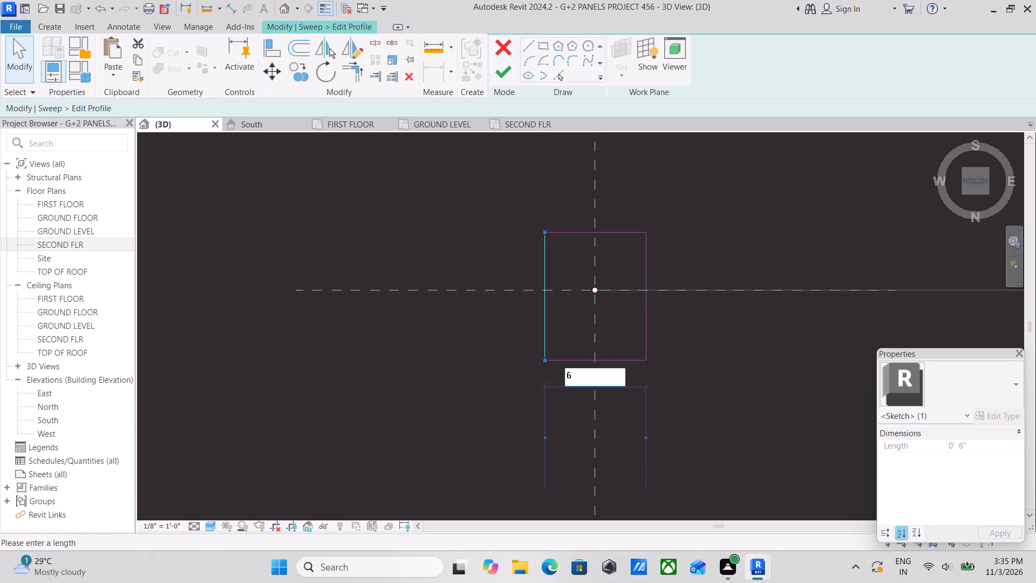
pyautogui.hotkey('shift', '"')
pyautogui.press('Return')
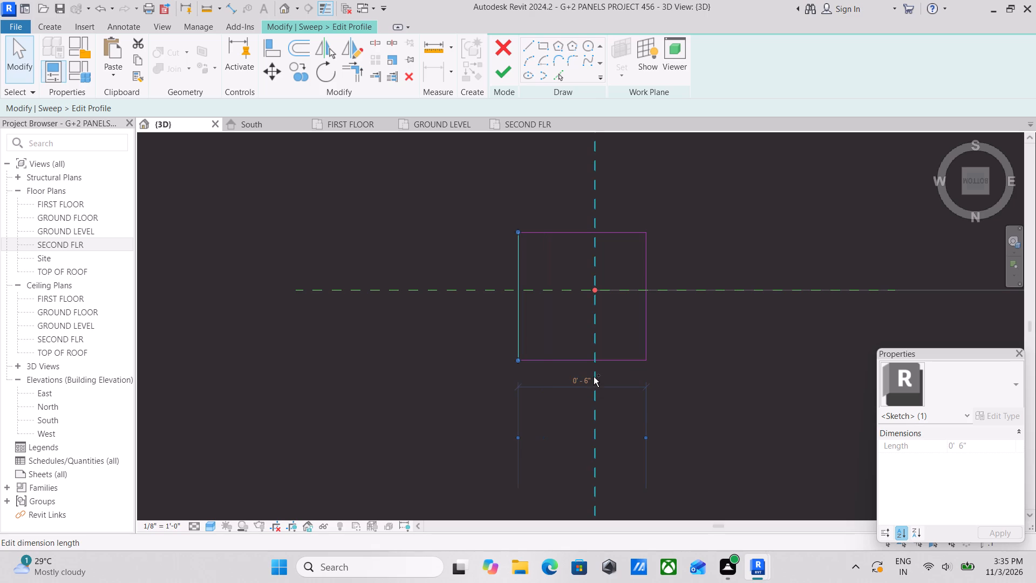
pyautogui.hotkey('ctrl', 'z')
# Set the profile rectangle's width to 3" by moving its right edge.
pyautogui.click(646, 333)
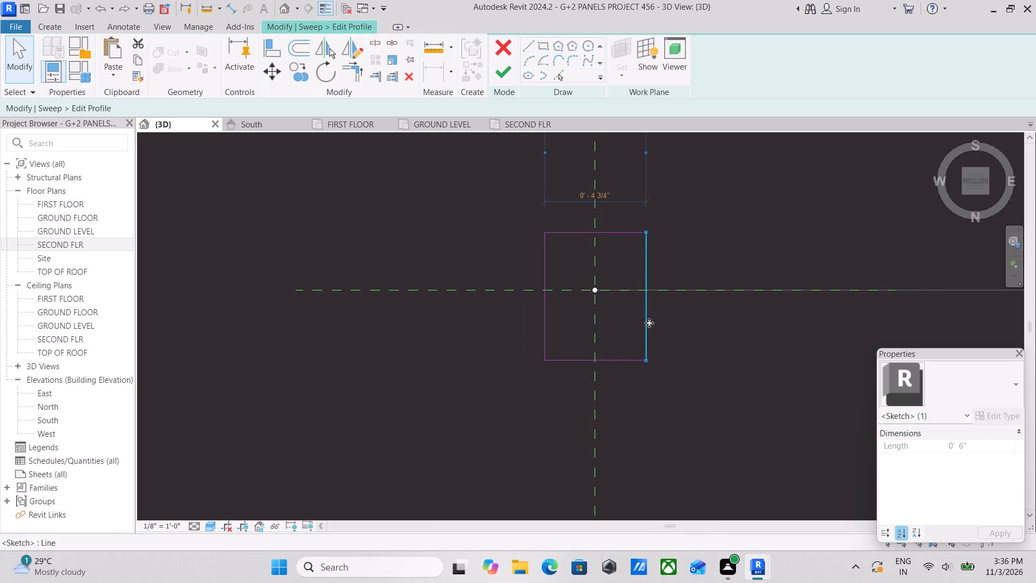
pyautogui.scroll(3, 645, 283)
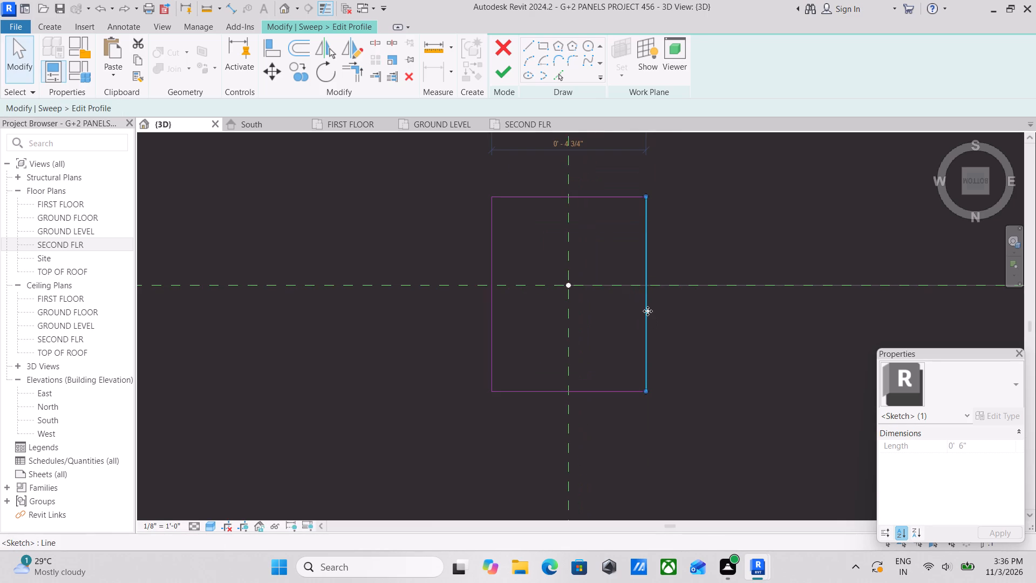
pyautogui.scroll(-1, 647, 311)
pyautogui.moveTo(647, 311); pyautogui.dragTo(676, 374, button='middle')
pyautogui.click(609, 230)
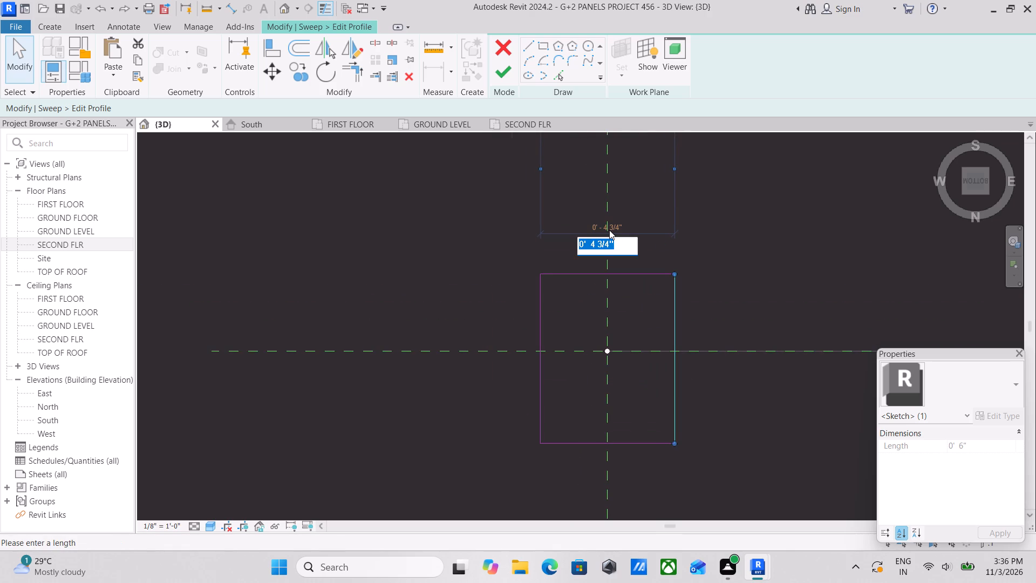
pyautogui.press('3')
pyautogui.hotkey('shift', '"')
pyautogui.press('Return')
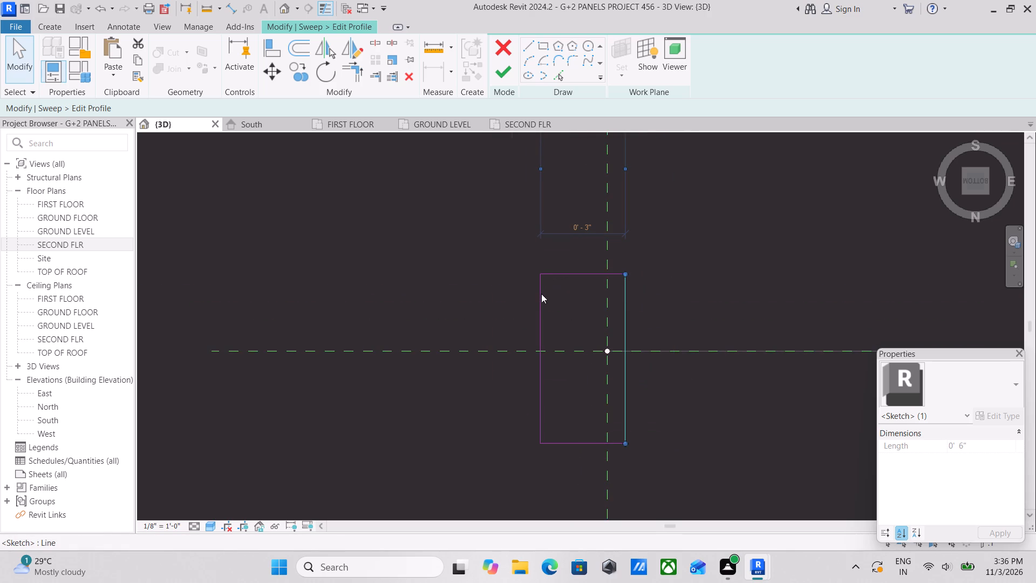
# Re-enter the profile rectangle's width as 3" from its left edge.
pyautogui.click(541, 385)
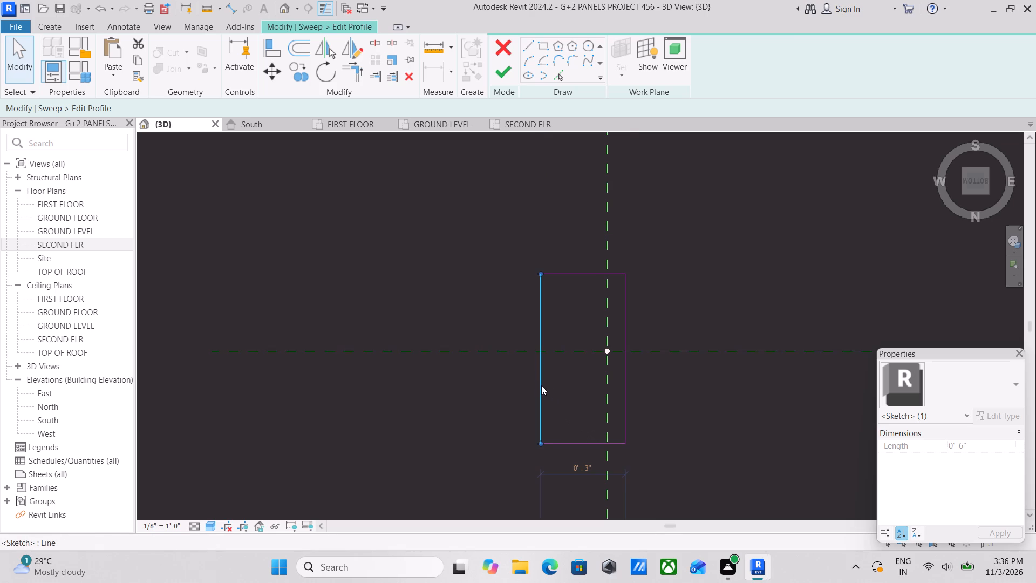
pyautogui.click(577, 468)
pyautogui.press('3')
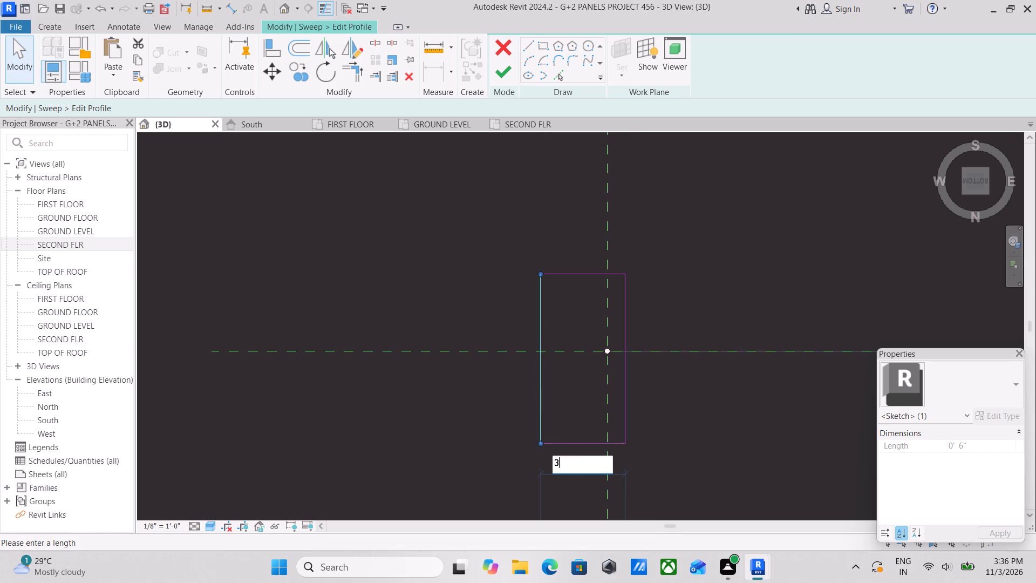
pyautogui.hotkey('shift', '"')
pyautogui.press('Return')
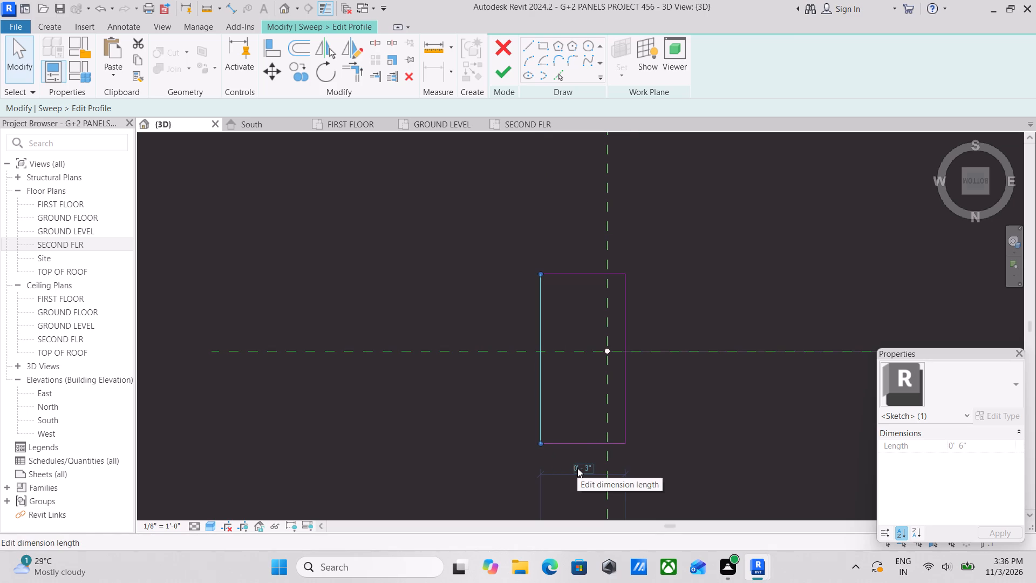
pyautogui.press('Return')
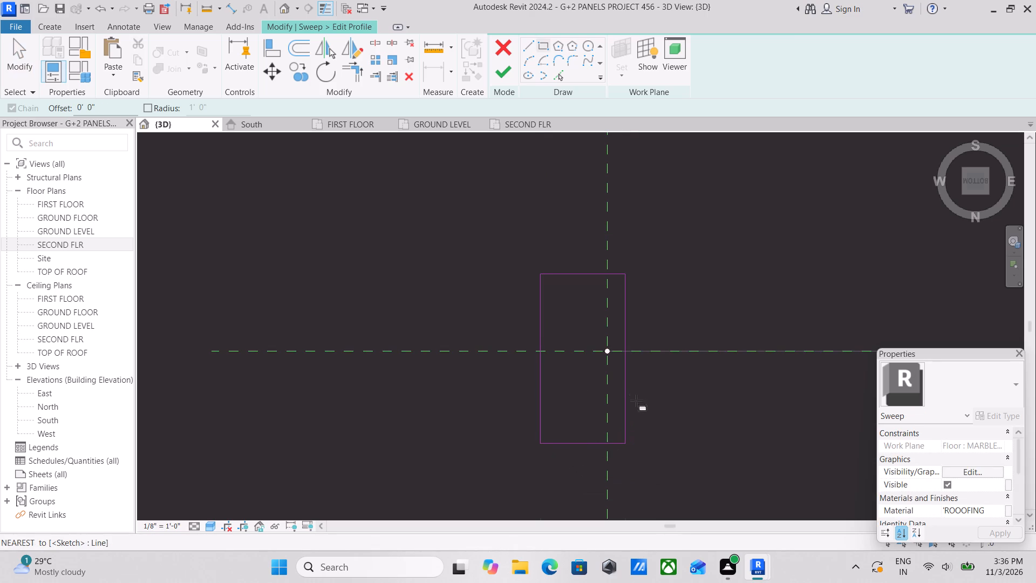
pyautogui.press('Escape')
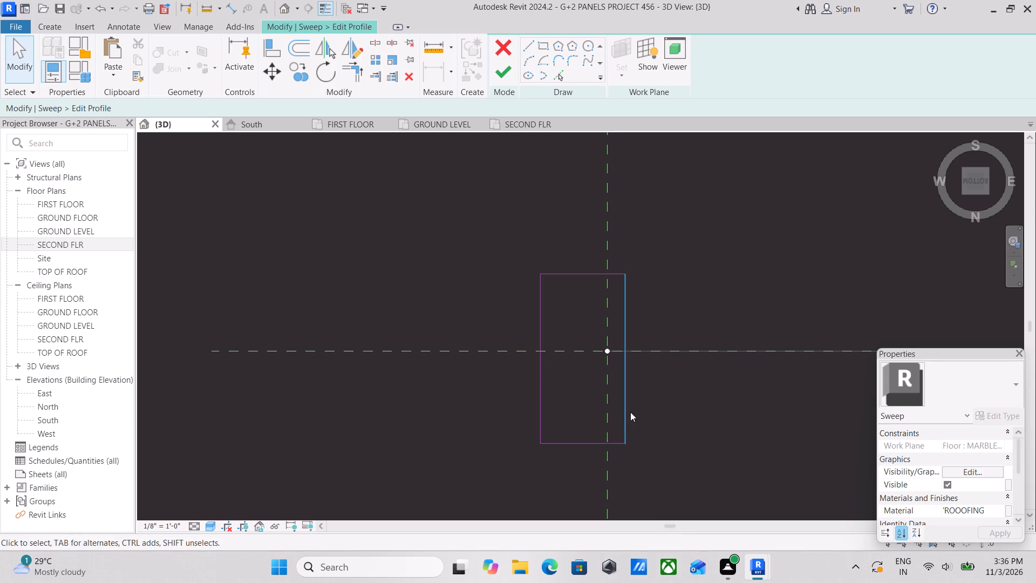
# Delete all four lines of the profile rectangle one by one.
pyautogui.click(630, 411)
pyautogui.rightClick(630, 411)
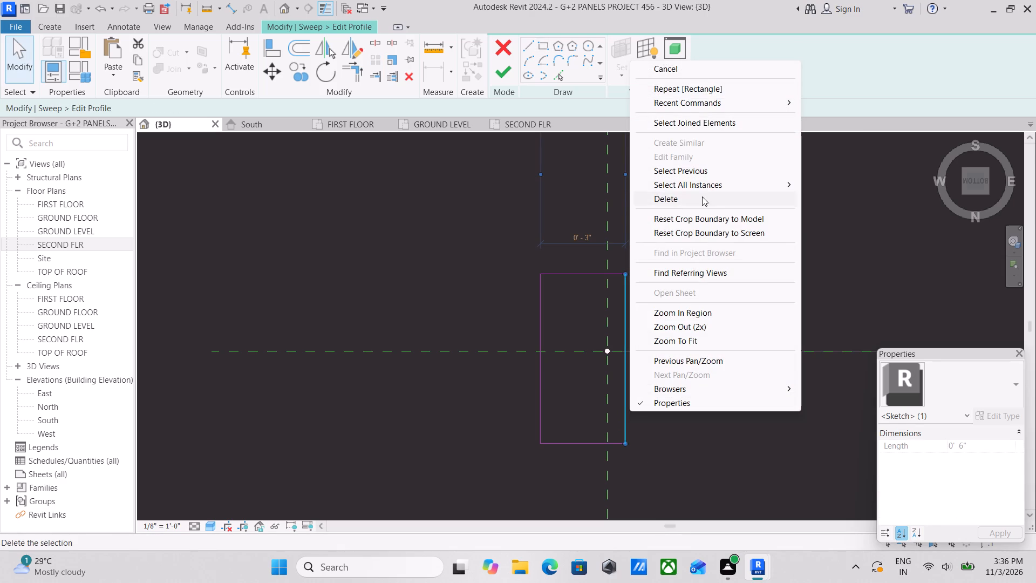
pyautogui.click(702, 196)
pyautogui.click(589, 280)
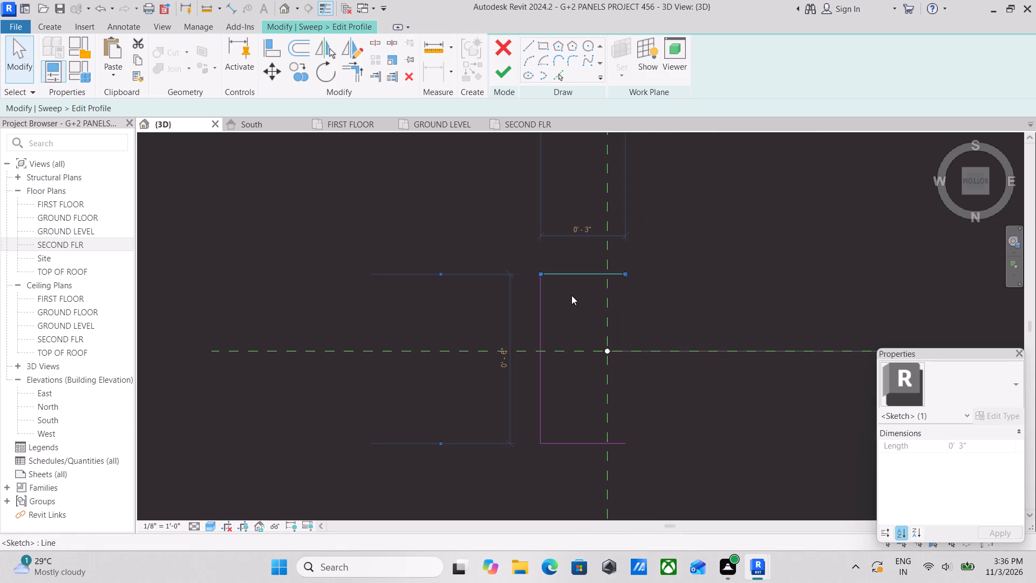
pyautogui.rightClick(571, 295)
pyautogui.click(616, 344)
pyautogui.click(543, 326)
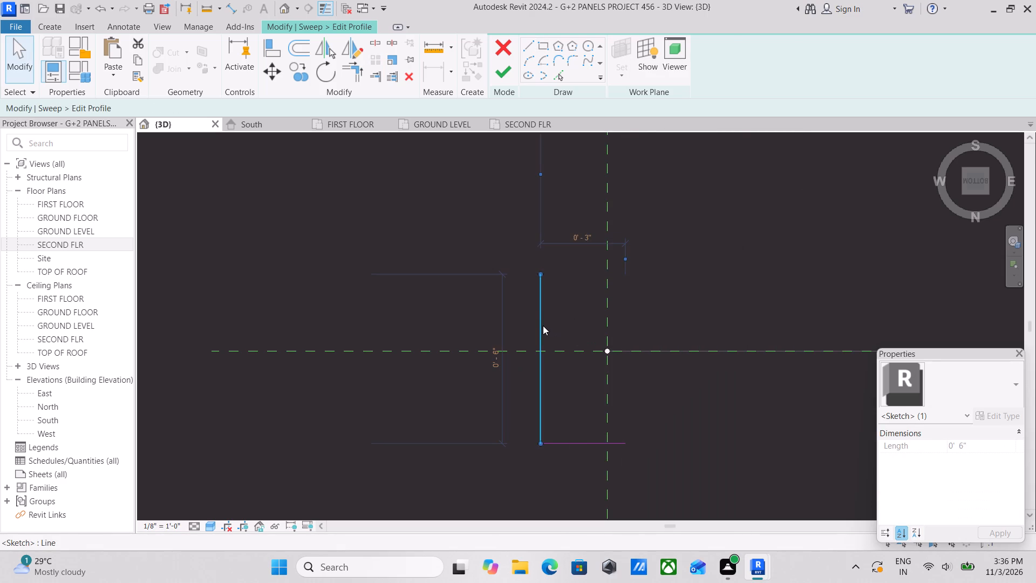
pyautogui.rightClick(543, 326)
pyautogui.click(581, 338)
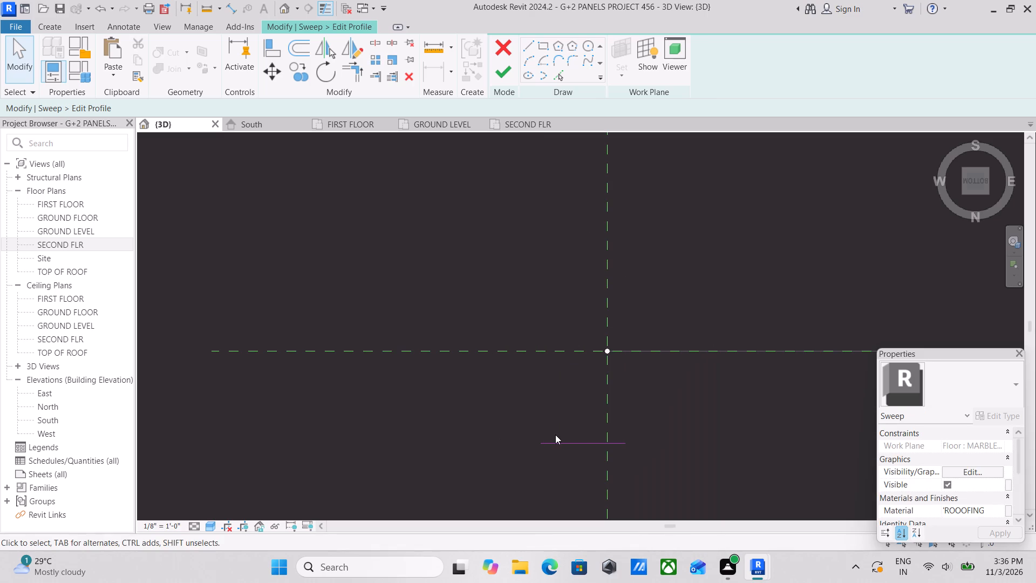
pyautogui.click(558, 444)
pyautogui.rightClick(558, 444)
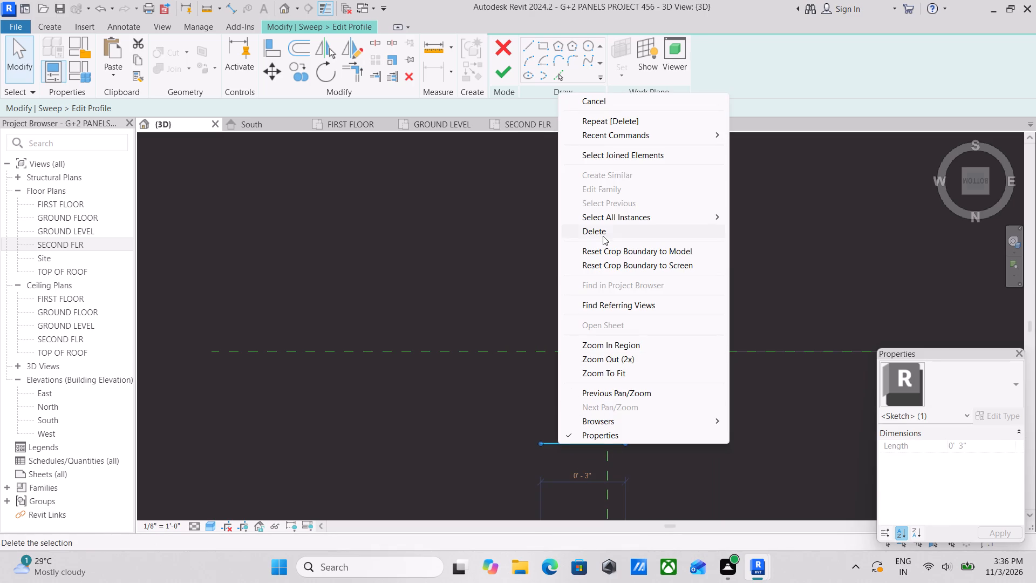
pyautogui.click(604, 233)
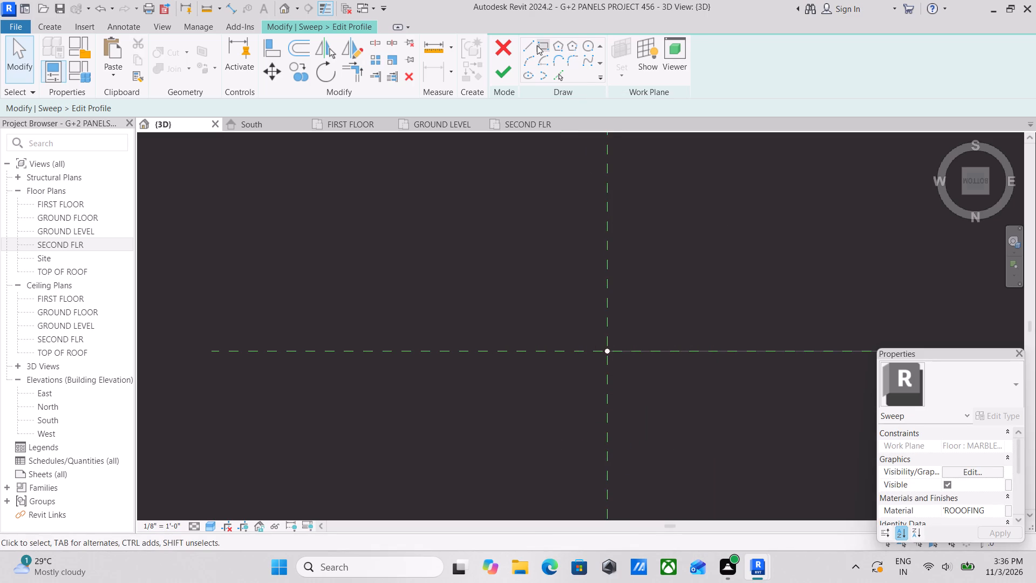
# Draw a rectangular sweep profile about 5 1/2" wide and 6 1/2" high around the path's profile origin and finish the profile sketch.
pyautogui.click(540, 46)
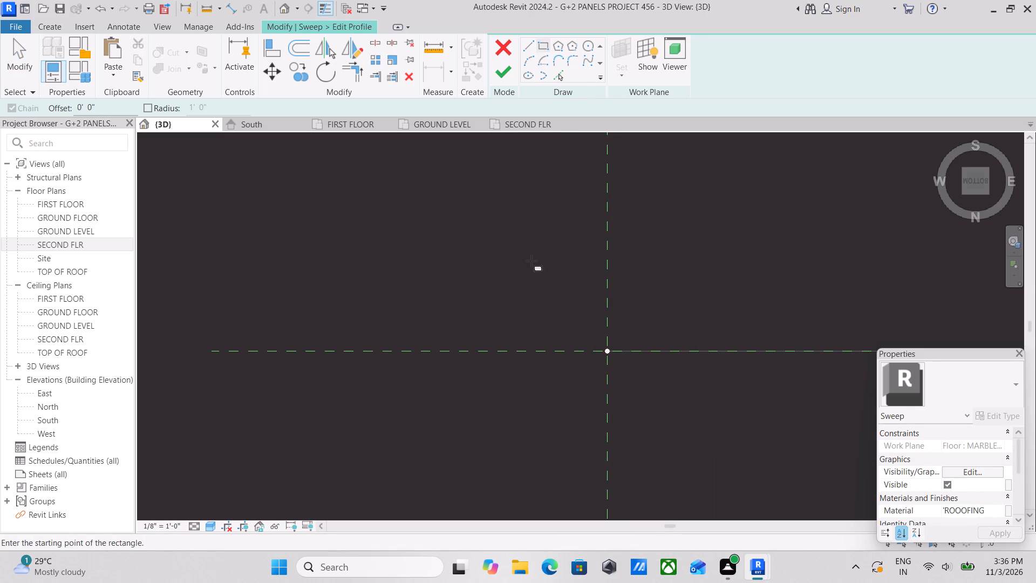
pyautogui.click(531, 261)
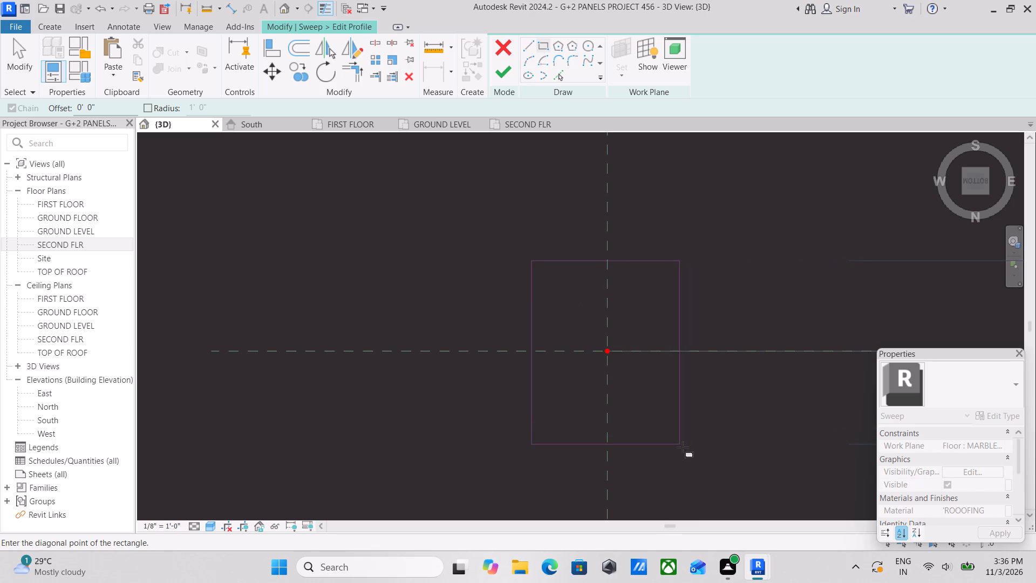
pyautogui.click(686, 444)
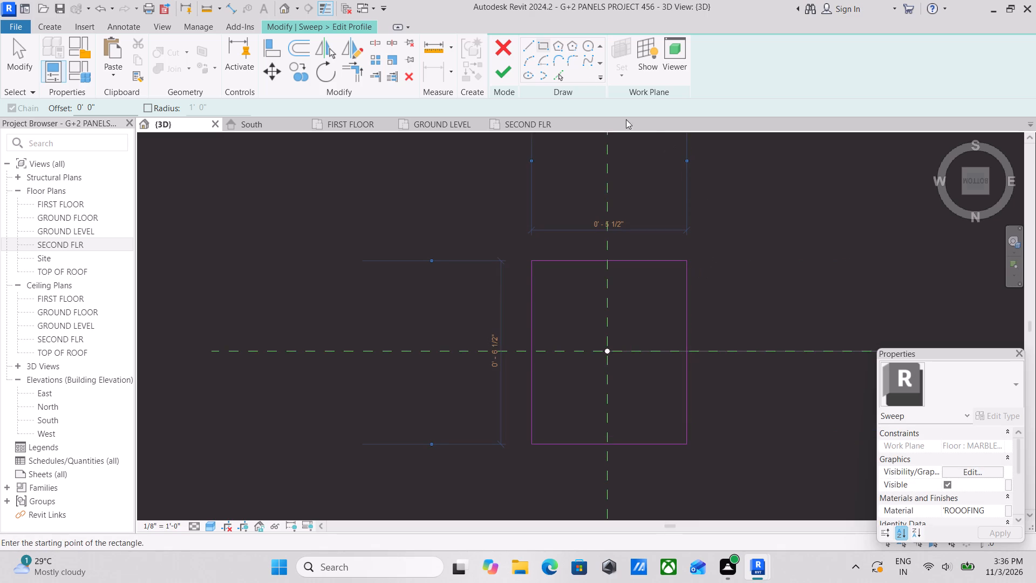
pyautogui.scroll(2, 639, 278)
pyautogui.press('Escape')
pyautogui.scroll(-4, 666, 283)
pyautogui.press('Escape')
pyautogui.press('Escape')
pyautogui.click(645, 266)
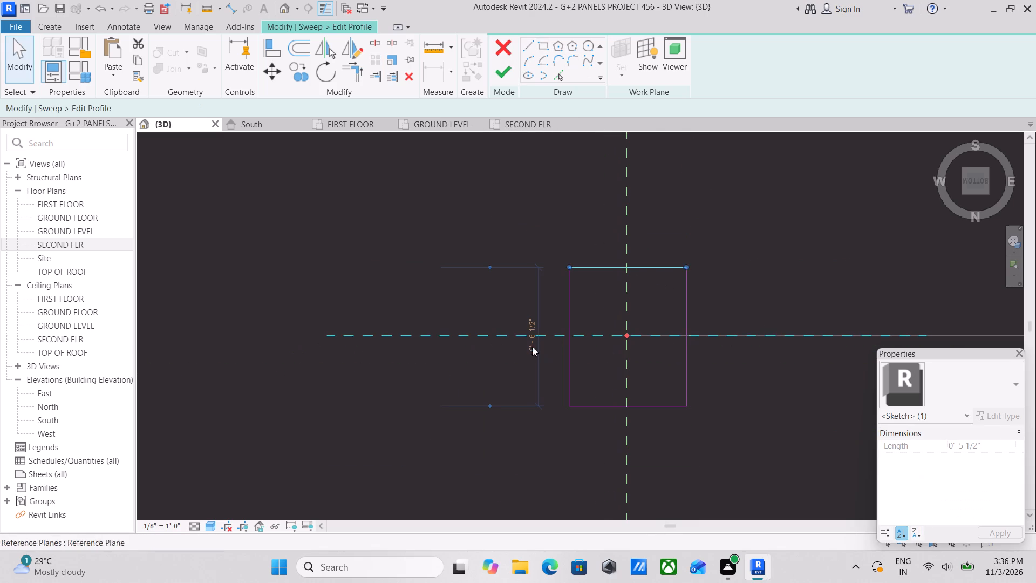
pyautogui.press('Escape')
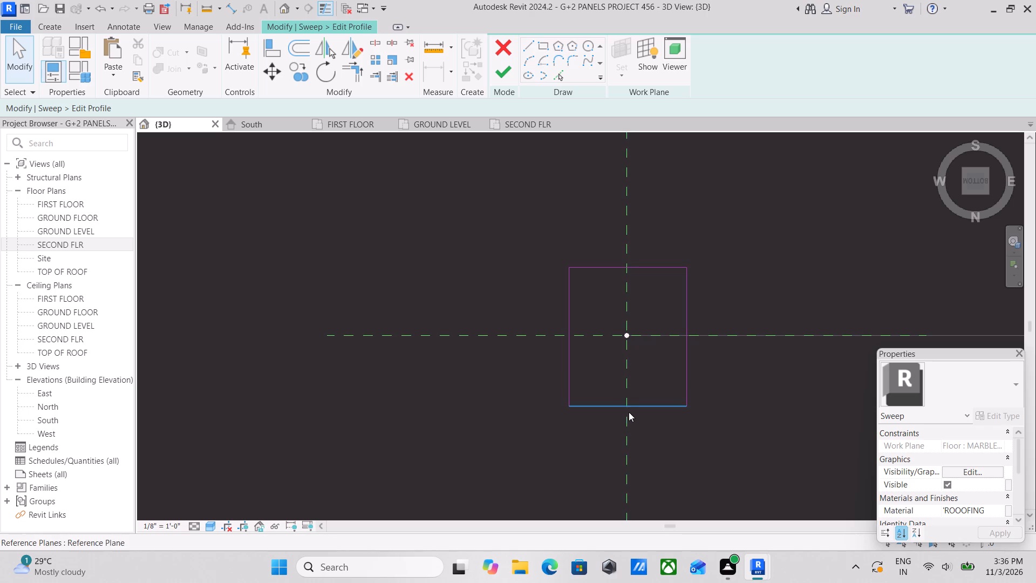
pyautogui.click(630, 405)
pyautogui.press('Escape')
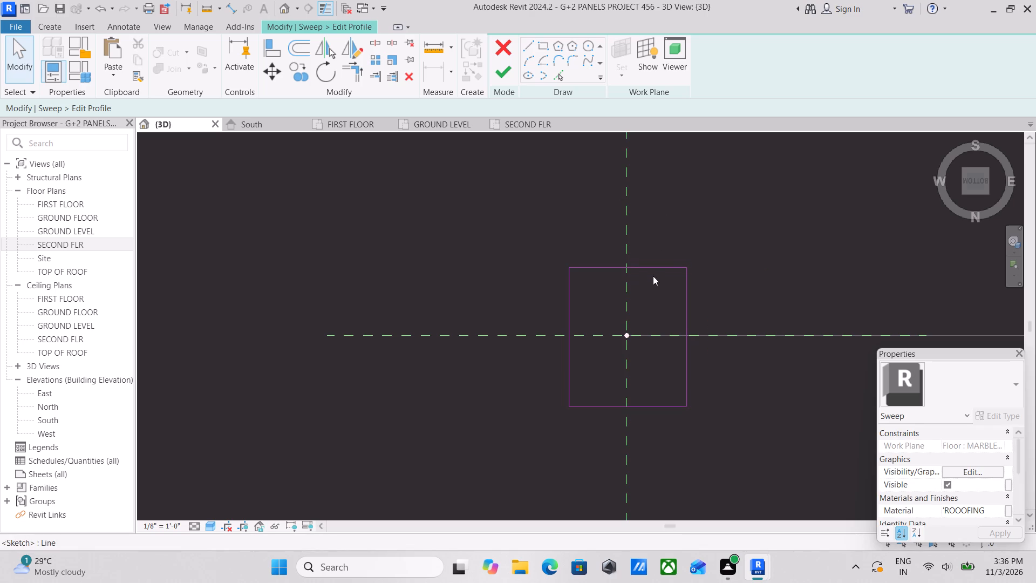
pyautogui.click(653, 266)
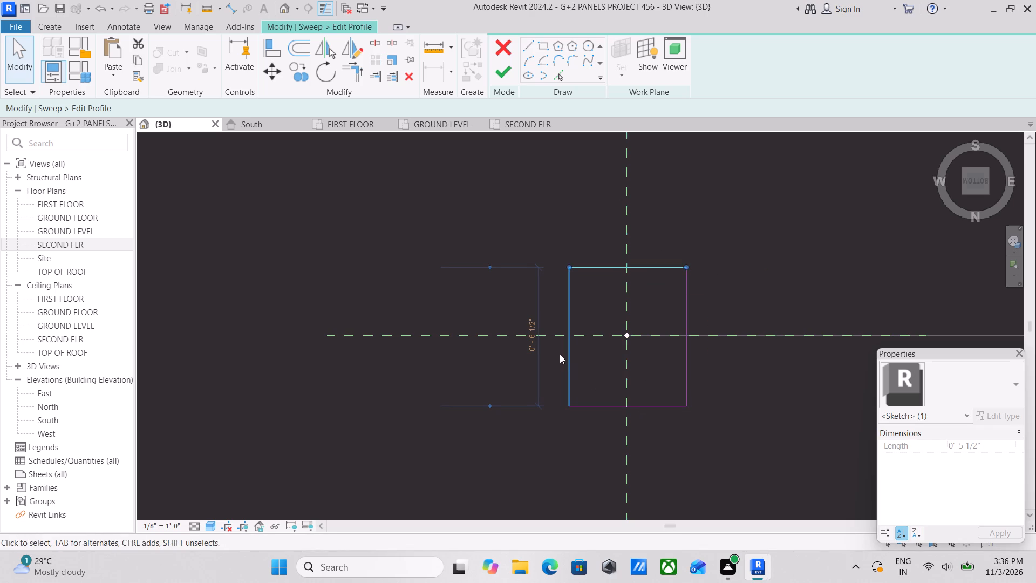
pyautogui.click(563, 352)
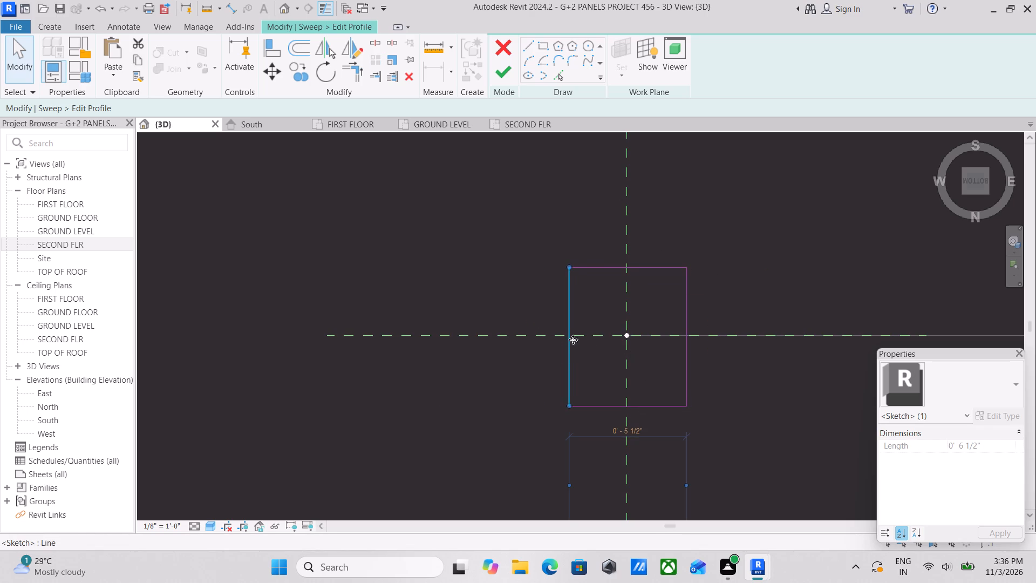
pyautogui.press('Escape')
pyautogui.click(505, 63)
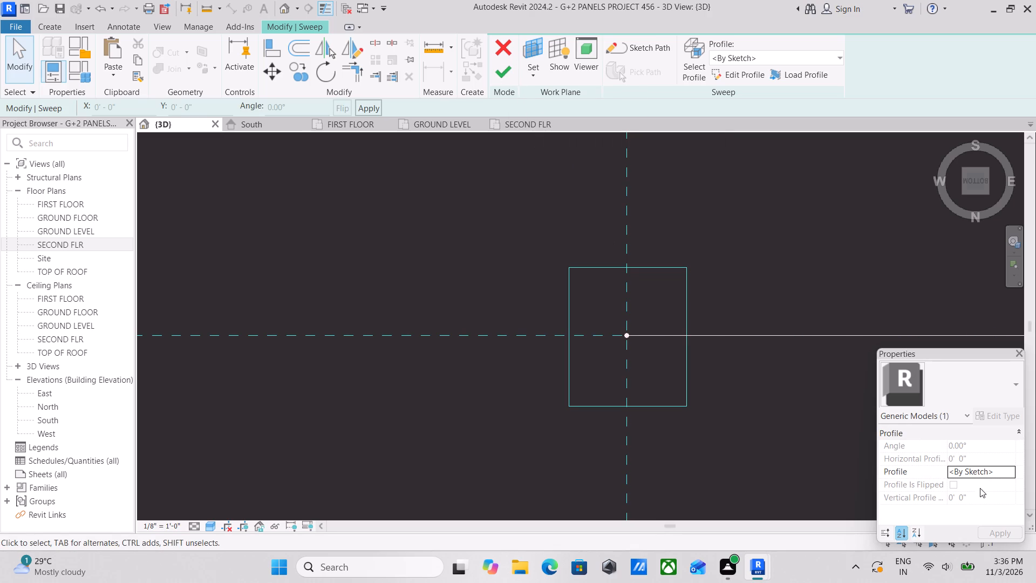
# Complete the sweep with the sketched profile and finish the in-place frame model.
pyautogui.scroll(-3, 980, 478)
pyautogui.click(991, 472)
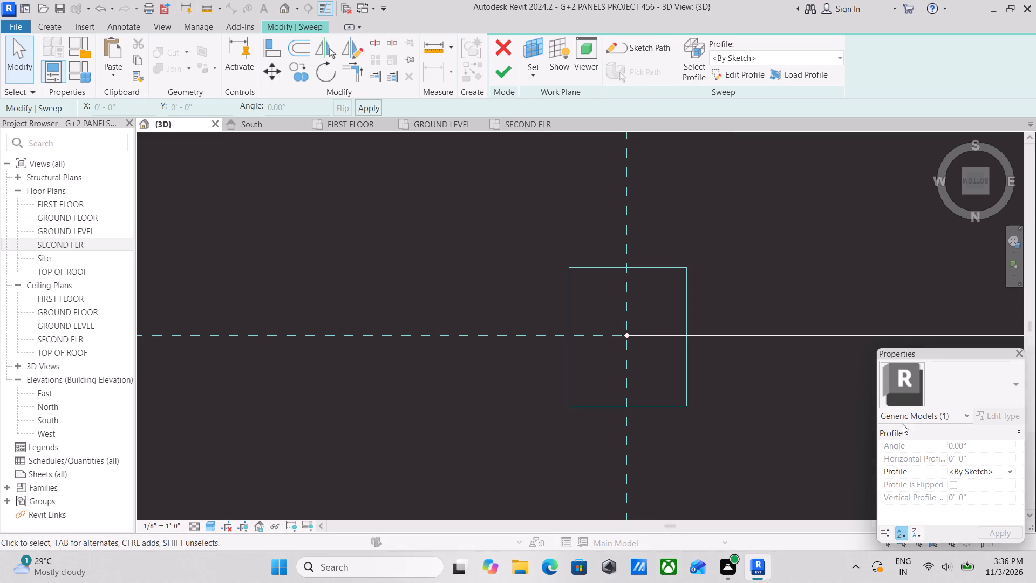
pyautogui.click(507, 78)
pyautogui.scroll(-5, 640, 293)
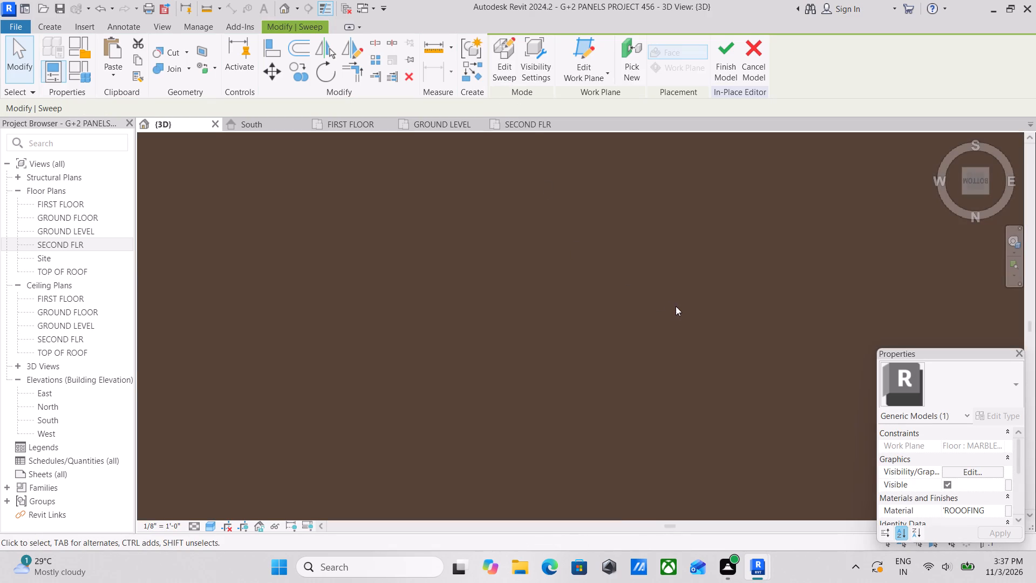
pyautogui.scroll(-1, 677, 306)
pyautogui.click(728, 52)
# Orient the 3D view to the whole building and examine the new swept frame around the veranda from the front.
pyautogui.scroll(-7, 740, 311)
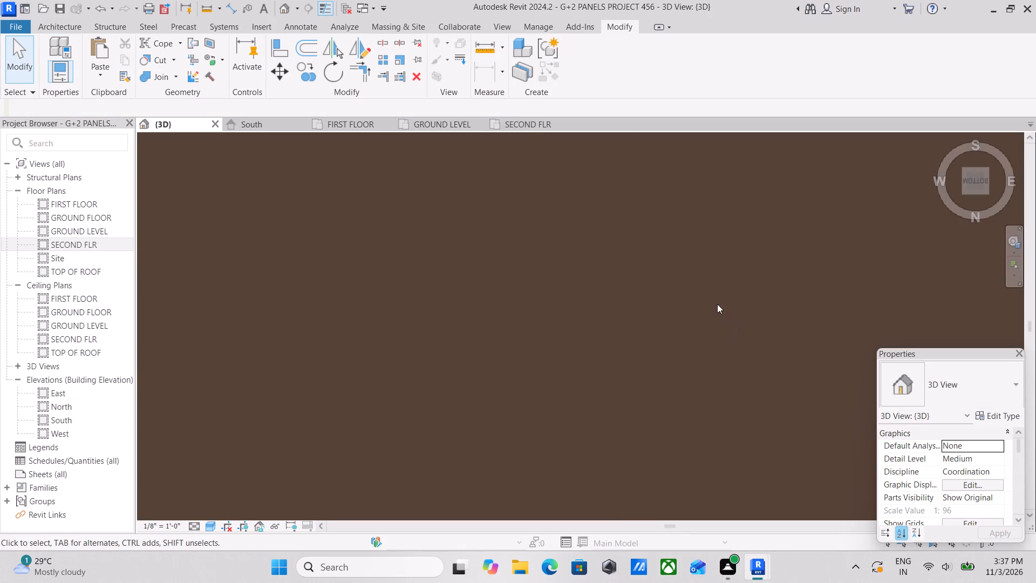
pyautogui.scroll(-2, 717, 304)
pyautogui.scroll(-3, 628, 198)
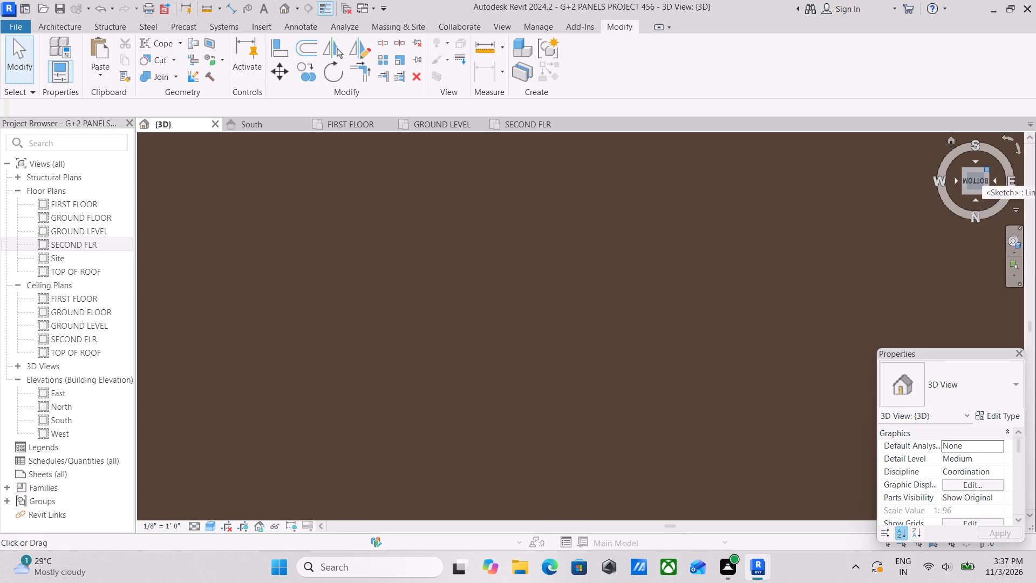
pyautogui.click(988, 171)
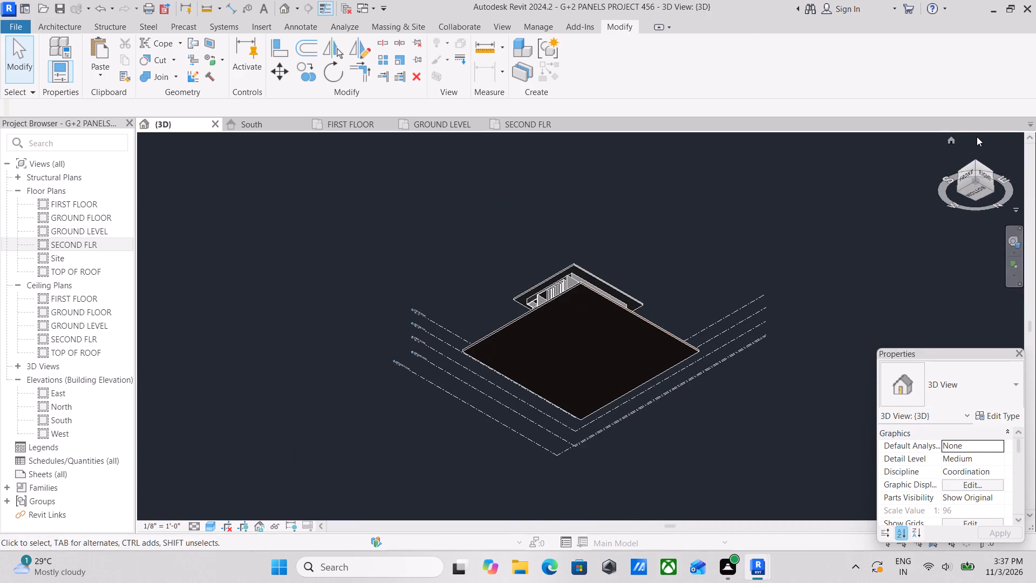
pyautogui.click(974, 159)
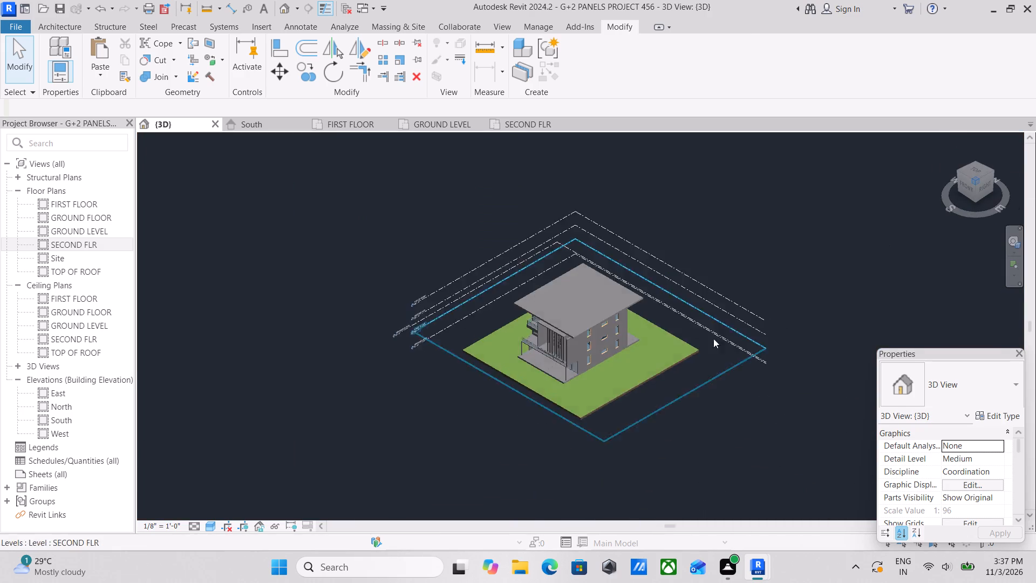
pyautogui.scroll(4, 711, 338)
pyautogui.scroll(4, 550, 385)
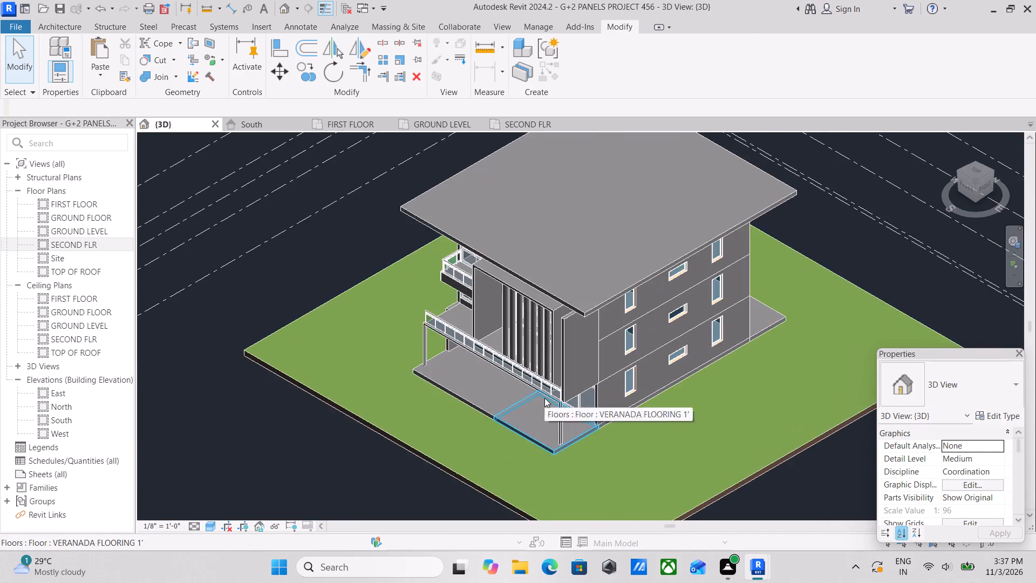
pyautogui.keyDown('shift'); pyautogui.moveTo(544, 397); pyautogui.dragTo(667, 333, button='middle'); pyautogui.keyUp('shift')
pyautogui.scroll(8, 587, 413)
pyautogui.scroll(2, 486, 364)
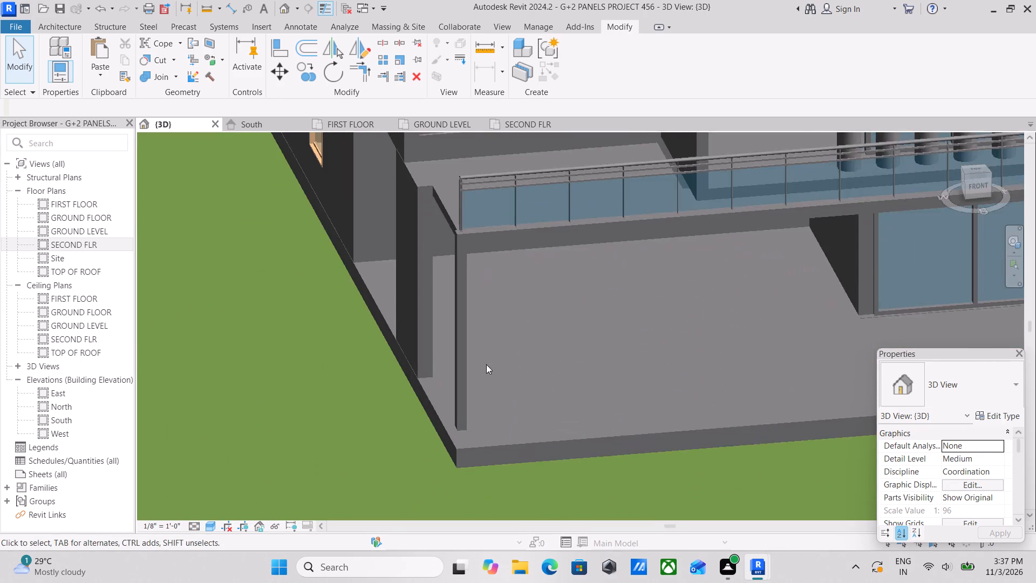
pyautogui.moveTo(517, 335); pyautogui.dragTo(469, 357, button='middle')
pyautogui.moveTo(557, 347); pyautogui.dragTo(346, 384, button='middle')
pyautogui.scroll(-3, 457, 398)
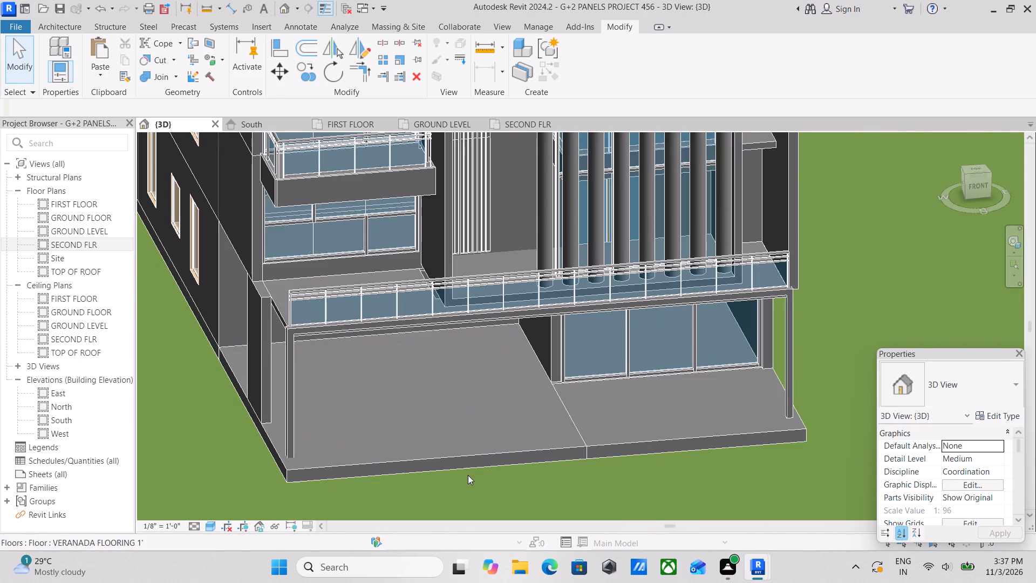
pyautogui.scroll(3, 430, 398)
pyautogui.moveTo(408, 387); pyautogui.dragTo(441, 384, button='middle')
pyautogui.scroll(1, 441, 384)
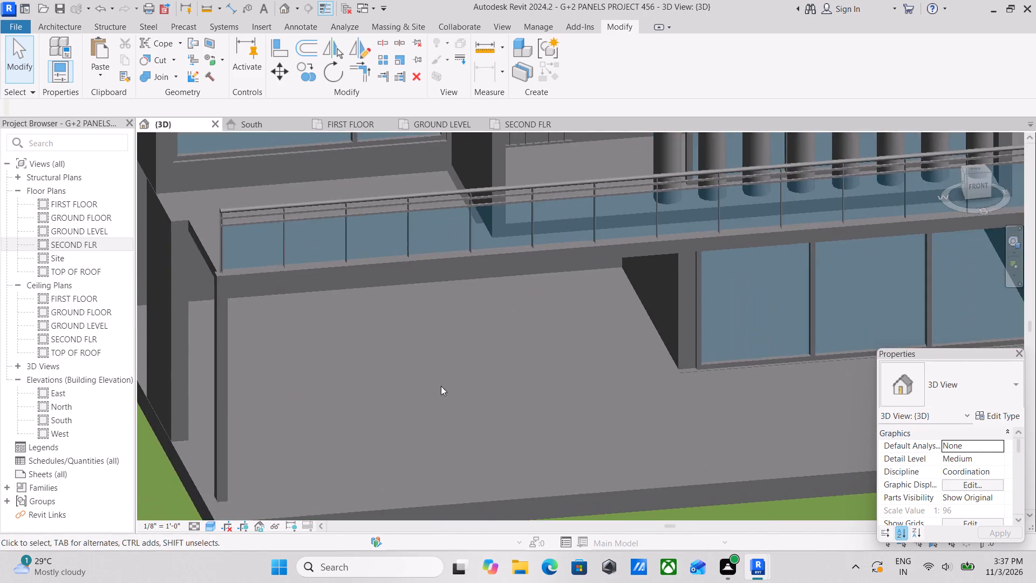
pyautogui.scroll(-7, 441, 386)
pyautogui.keyDown('shift'); pyautogui.moveTo(429, 405); pyautogui.dragTo(526, 387, button='middle'); pyautogui.keyUp('shift')
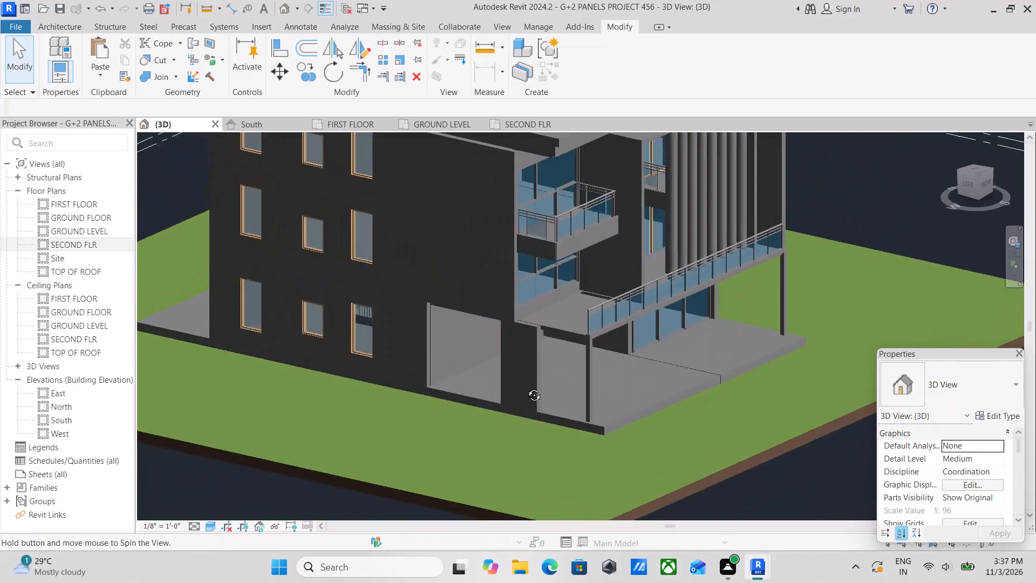
pyautogui.keyDown('shift'); pyautogui.moveTo(526, 387); pyautogui.dragTo(542, 395, button='middle'); pyautogui.keyUp('shift')
pyautogui.keyDown('shift'); pyautogui.moveTo(543, 399); pyautogui.dragTo(479, 378, button='middle'); pyautogui.keyUp('shift')
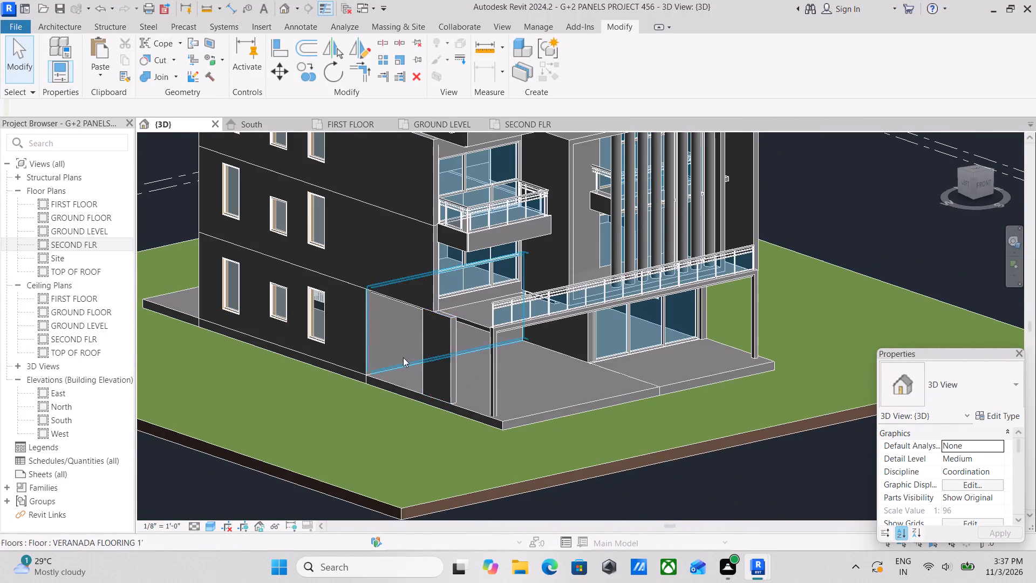
# Examine the frame's post, the slab edge and the wall opening at the left corner of the ground-floor veranda.
pyautogui.scroll(2, 417, 298)
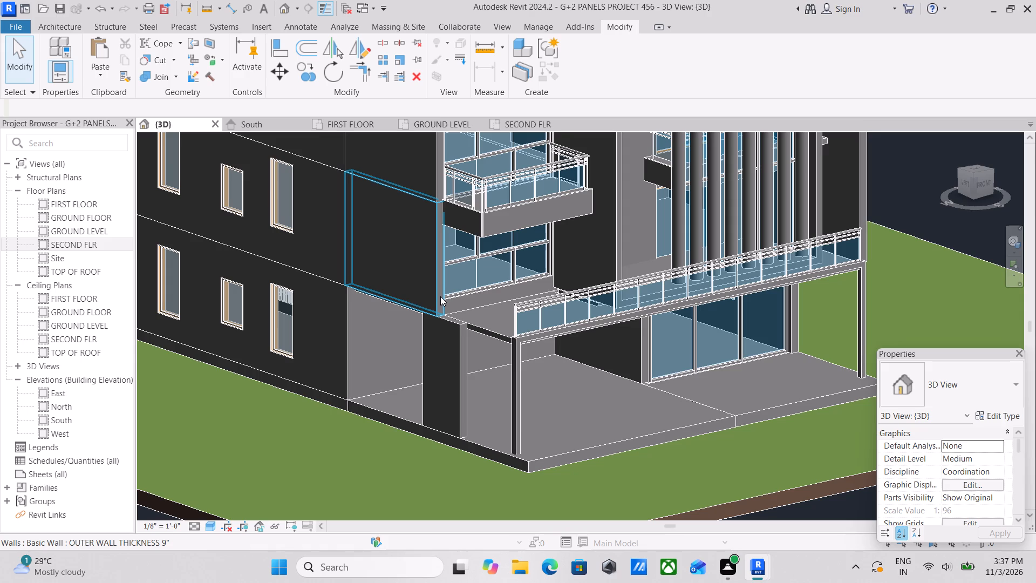
pyautogui.scroll(3, 597, 376)
pyautogui.scroll(-3, 593, 356)
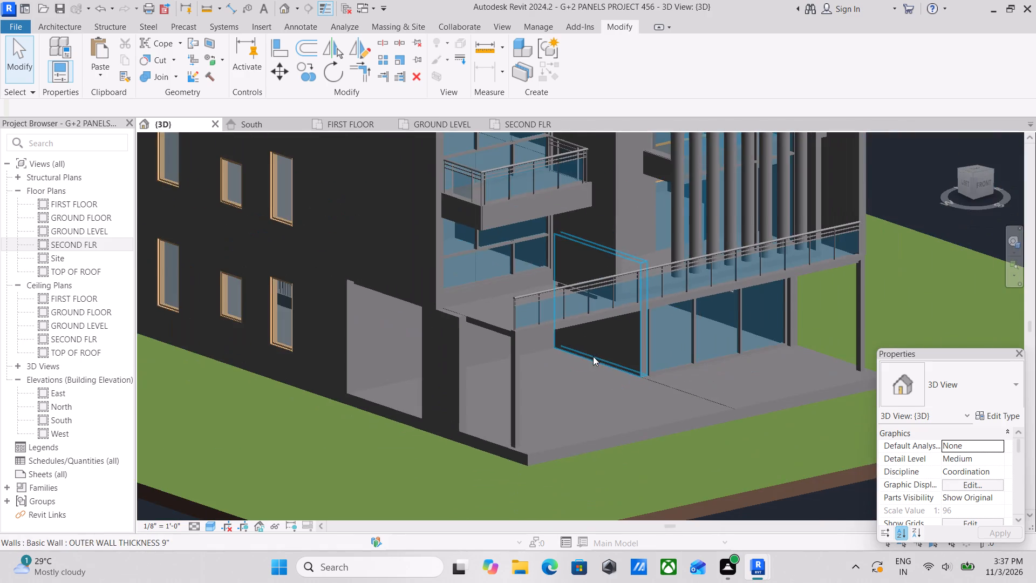
pyautogui.keyDown('shift'); pyautogui.moveTo(593, 356); pyautogui.dragTo(691, 318, button='middle'); pyautogui.keyUp('shift')
pyautogui.scroll(-2, 703, 316)
pyautogui.keyDown('shift'); pyautogui.moveTo(703, 315); pyautogui.dragTo(651, 343, button='middle'); pyautogui.keyUp('shift')
pyautogui.scroll(3, 655, 342)
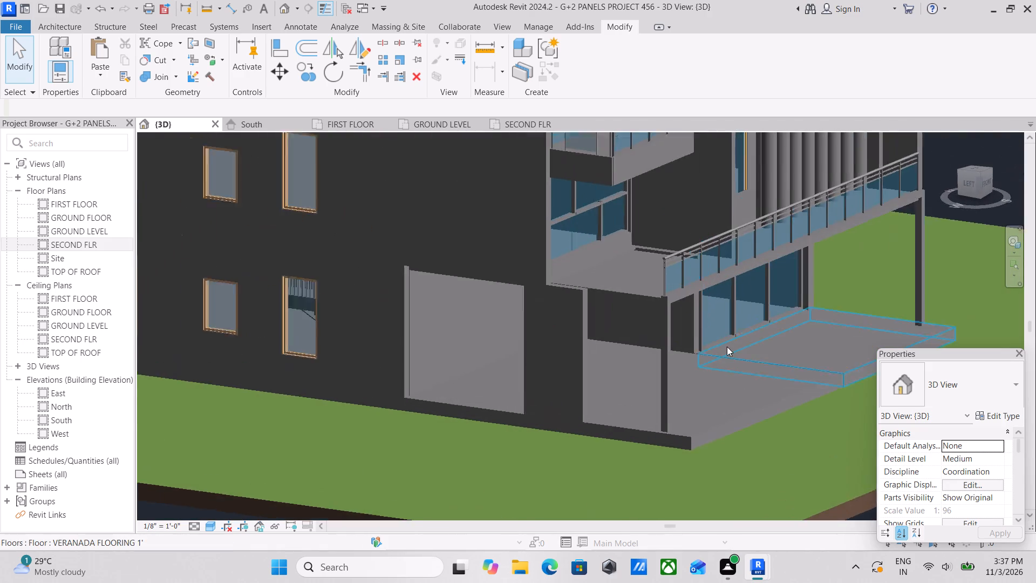
pyautogui.scroll(1, 727, 347)
pyautogui.scroll(2, 673, 304)
pyautogui.scroll(-2, 645, 294)
pyautogui.moveTo(649, 298); pyautogui.dragTo(602, 289, button='middle')
pyautogui.keyDown('shift'); pyautogui.scroll(1, 602, 289); pyautogui.keyUp('shift')
pyautogui.scroll(-2, 661, 315)
pyautogui.keyDown('shift'); pyautogui.moveTo(652, 317); pyautogui.dragTo(592, 333, button='middle'); pyautogui.keyUp('shift')
pyautogui.scroll(-3, 595, 349)
pyautogui.middleClick(595, 349)
# Examine where the frame meets the storefront and wall on the building's right side.
pyautogui.keyDown('shift'); pyautogui.moveTo(610, 347); pyautogui.dragTo(443, 310, button='middle'); pyautogui.keyUp('shift')
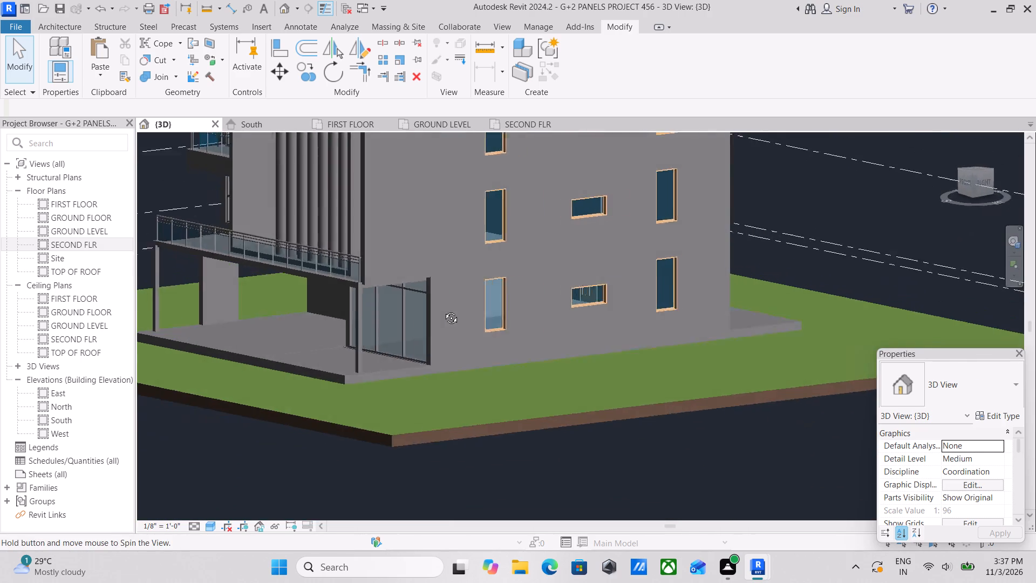
pyautogui.keyDown('shift'); pyautogui.moveTo(443, 310); pyautogui.dragTo(425, 307, button='middle'); pyautogui.keyUp('shift')
pyautogui.scroll(6, 319, 305)
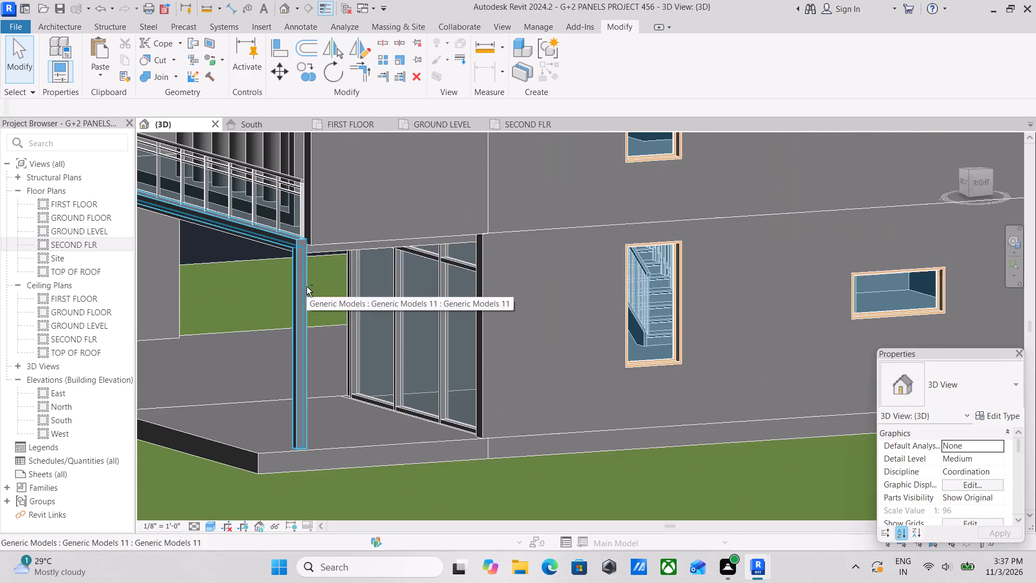
pyautogui.keyDown('shift'); pyautogui.moveTo(307, 287); pyautogui.dragTo(326, 295, button='middle'); pyautogui.keyUp('shift')
pyautogui.keyDown('shift'); pyautogui.scroll(2, 328, 295); pyautogui.keyUp('shift')
pyautogui.scroll(-3, 356, 309)
pyautogui.scroll(1, 399, 266)
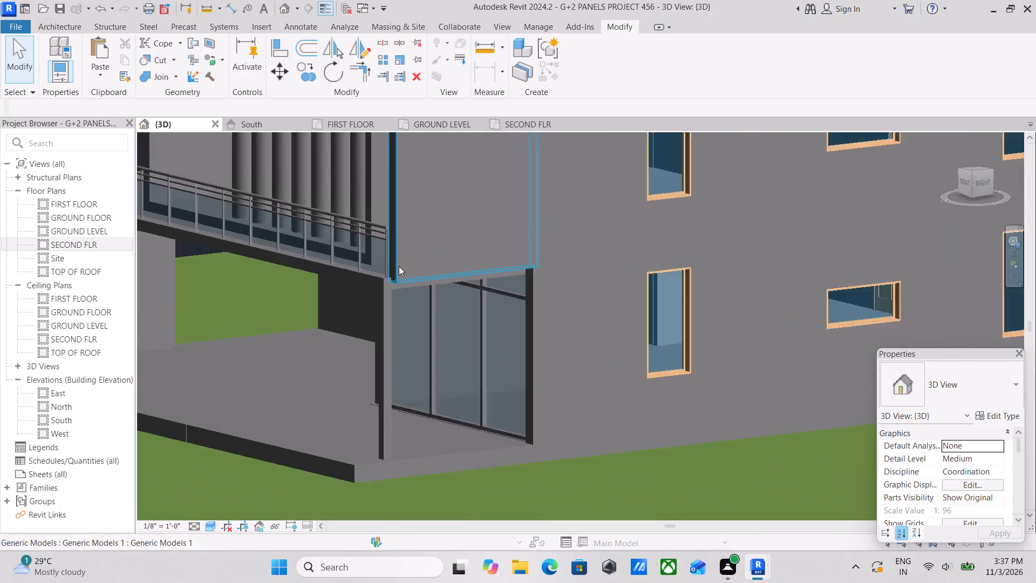
pyautogui.scroll(2, 399, 266)
pyautogui.scroll(2, 390, 315)
# Examine the front-left corner, comparing the first-floor terrace, the balcony and the veranda frame below.
pyautogui.keyDown('shift'); pyautogui.moveTo(366, 302); pyautogui.dragTo(493, 308, button='middle'); pyautogui.keyUp('shift')
pyautogui.scroll(-4, 519, 343)
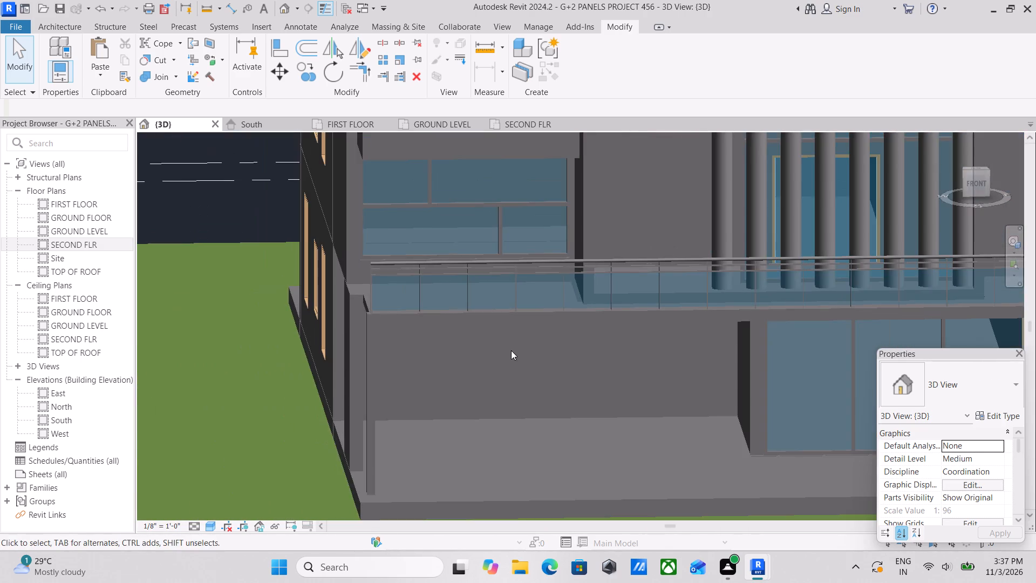
pyautogui.keyDown('shift'); pyautogui.moveTo(506, 347); pyautogui.dragTo(586, 371, button='middle'); pyautogui.keyUp('shift')
pyautogui.scroll(-2, 603, 363)
pyautogui.moveTo(603, 363); pyautogui.dragTo(585, 363, button='middle')
pyautogui.scroll(2, 662, 333)
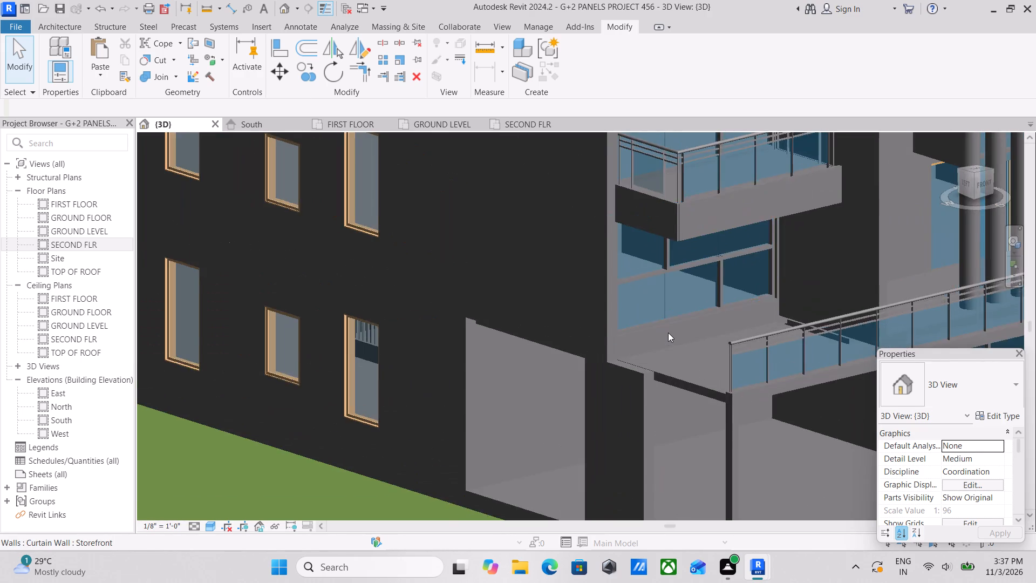
pyautogui.scroll(2, 668, 333)
pyautogui.keyDown('shift'); pyautogui.moveTo(667, 323); pyautogui.dragTo(651, 326, button='middle'); pyautogui.keyUp('shift')
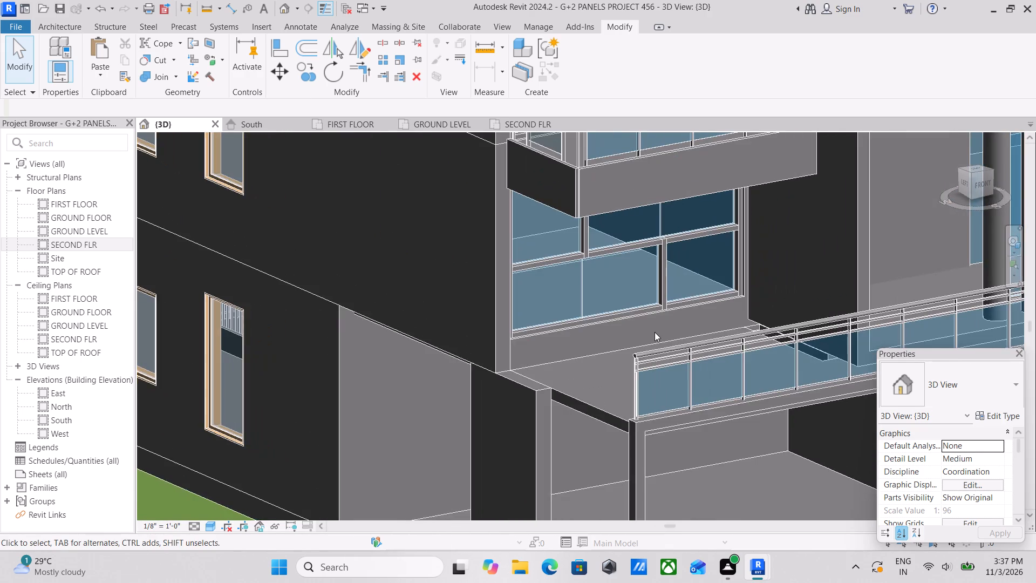
pyautogui.scroll(-2, 655, 332)
pyautogui.keyDown('shift'); pyautogui.moveTo(651, 331); pyautogui.dragTo(638, 343, button='middle'); pyautogui.keyUp('shift')
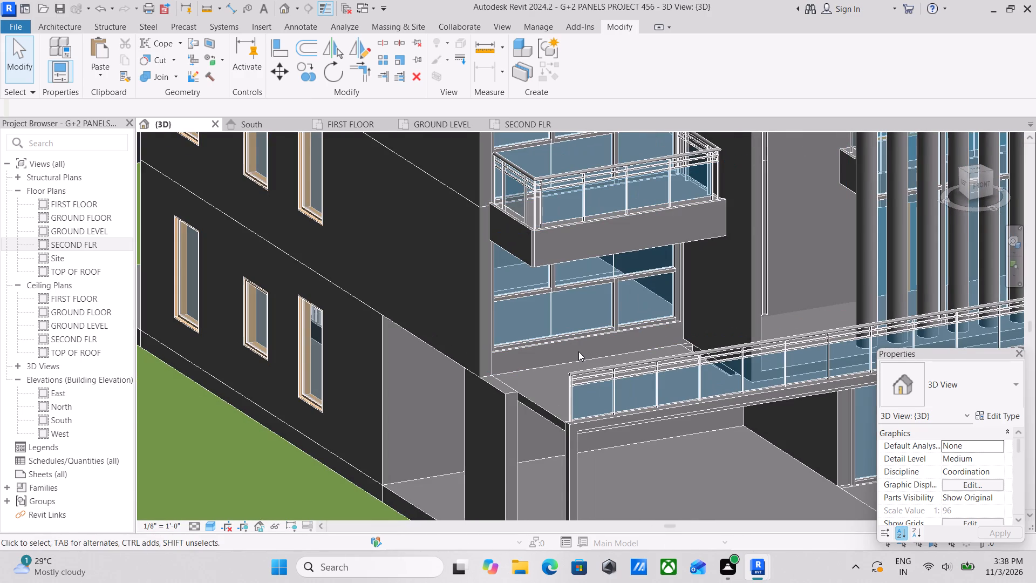
pyautogui.scroll(-6, 578, 351)
pyautogui.moveTo(612, 351); pyautogui.dragTo(617, 355, button='middle')
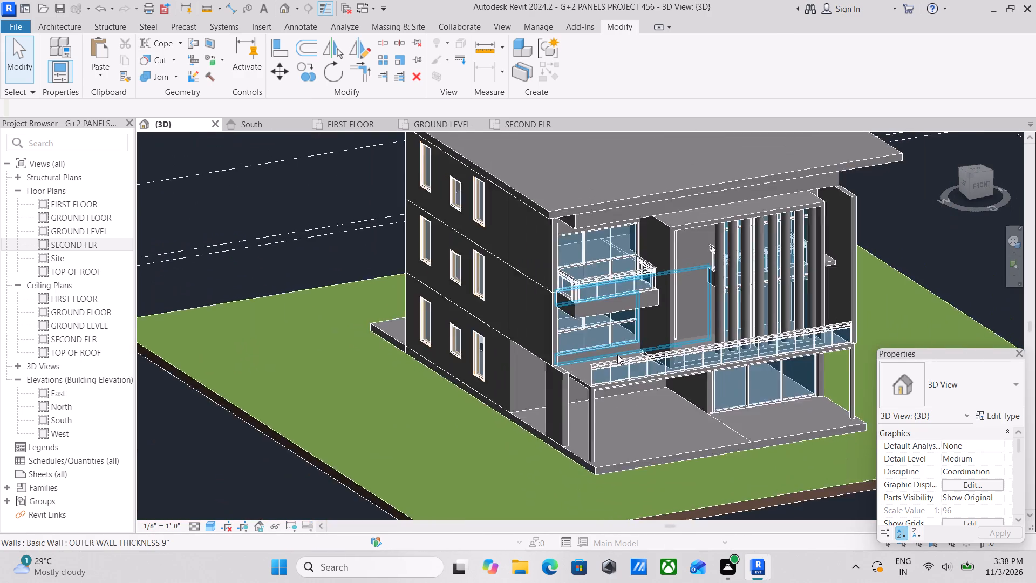
# Start a new in-place component in the Generic Models category, accepting the default name.
pyautogui.scroll(1, 617, 355)
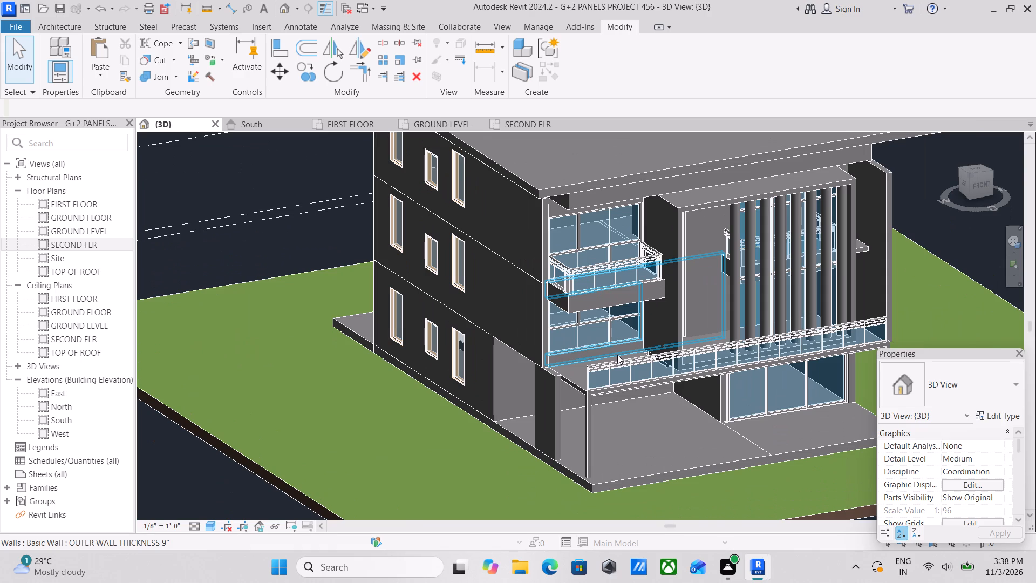
pyautogui.scroll(3, 616, 355)
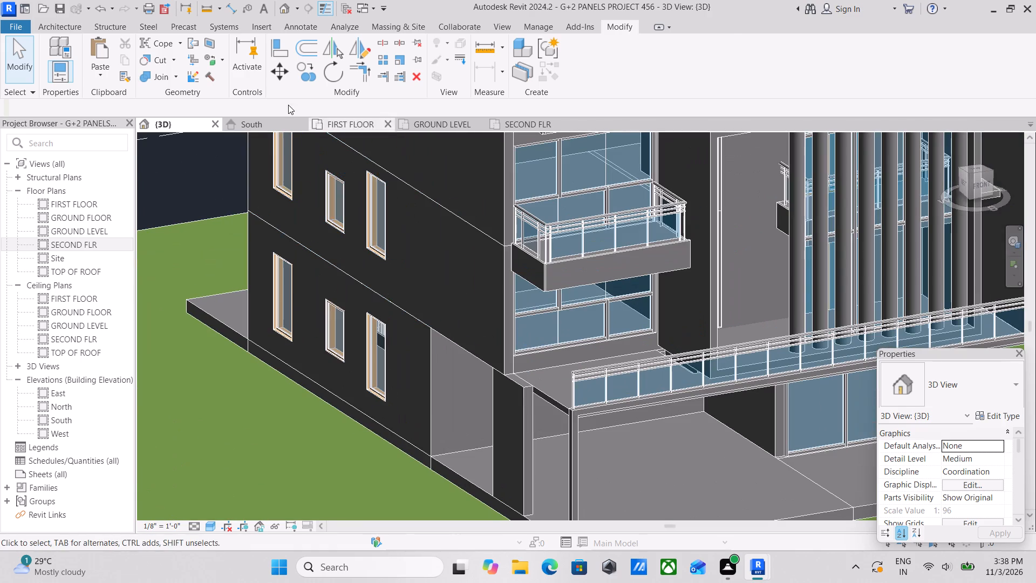
pyautogui.click(40, 26)
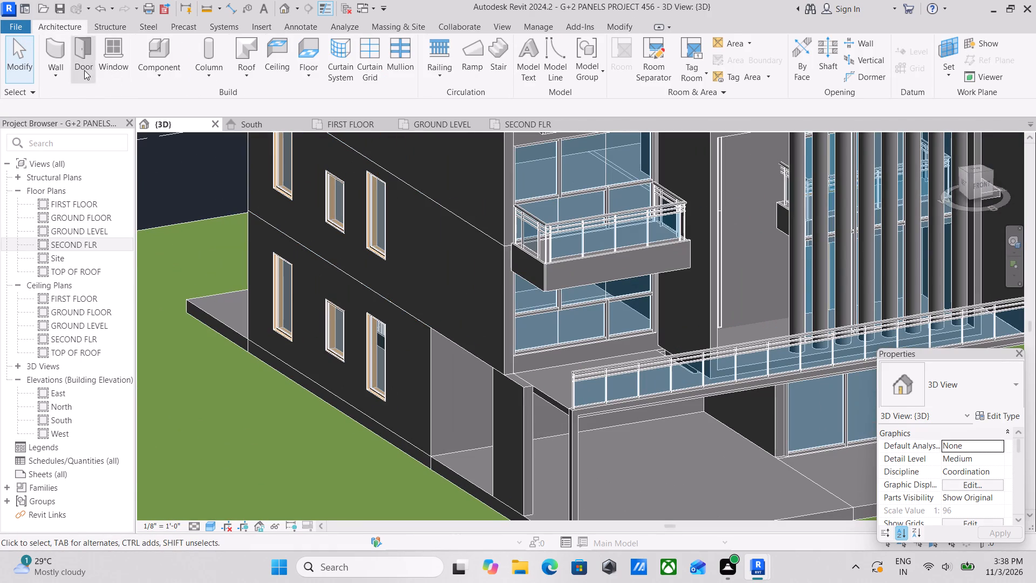
pyautogui.click(151, 72)
pyautogui.click(178, 127)
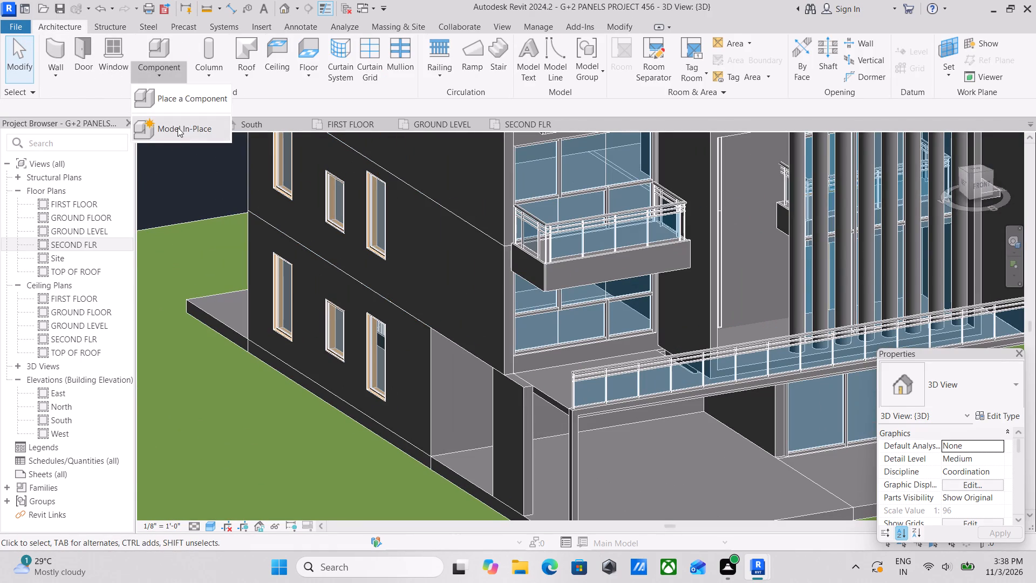
pyautogui.click(617, 166)
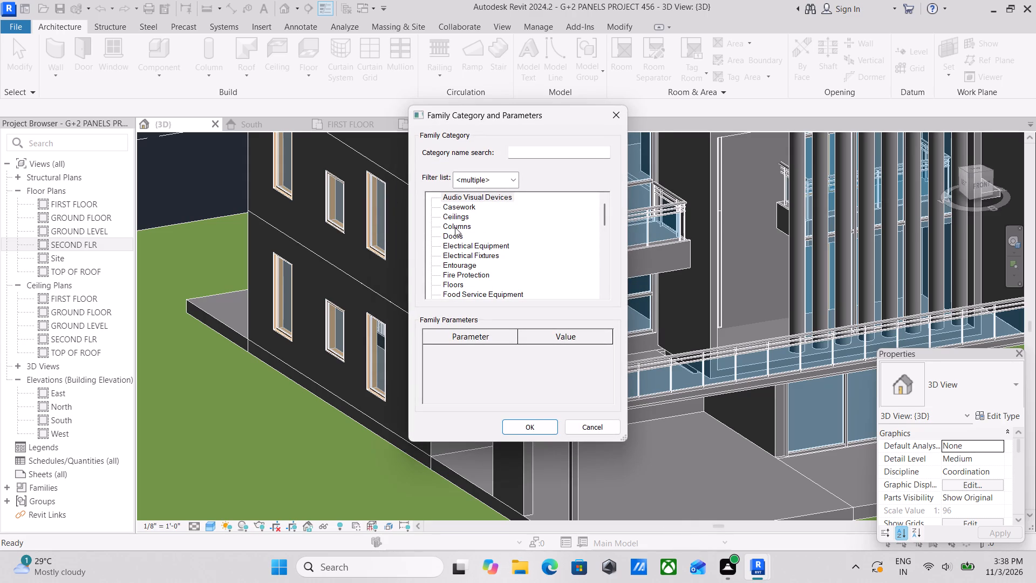
pyautogui.scroll(-2, 466, 266)
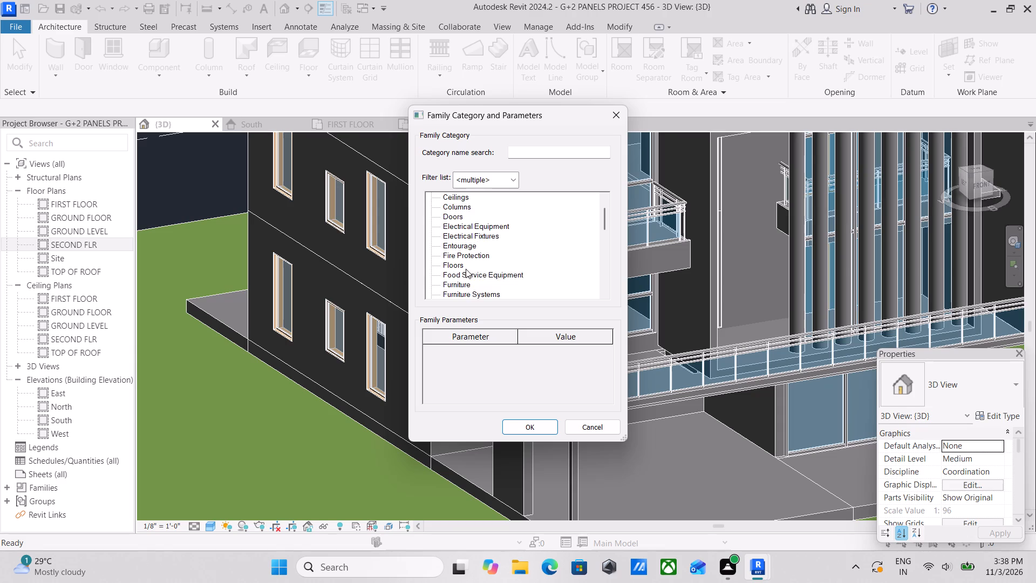
pyautogui.scroll(-1, 466, 269)
pyautogui.click(473, 297)
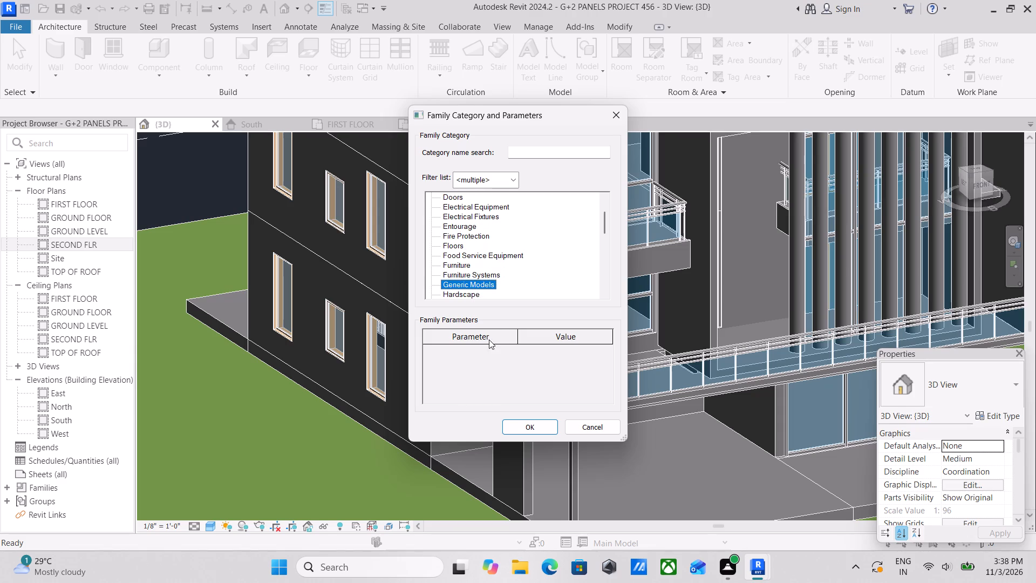
pyautogui.click(528, 433)
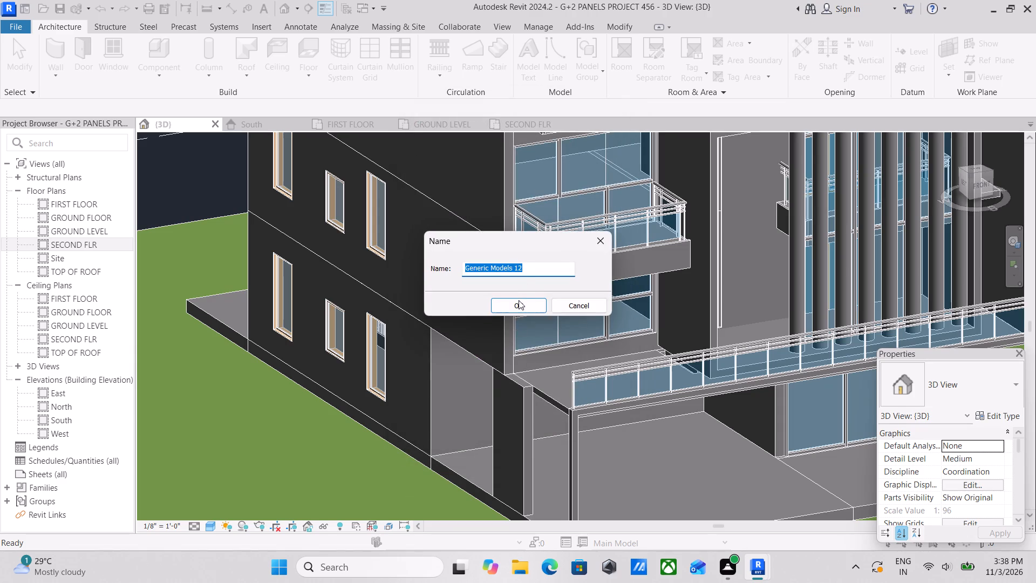
pyautogui.click(519, 301)
# Set the work plane to the front face of the narrow outer-wall strip beside the first-floor glazing at the left corner.
pyautogui.scroll(3, 522, 349)
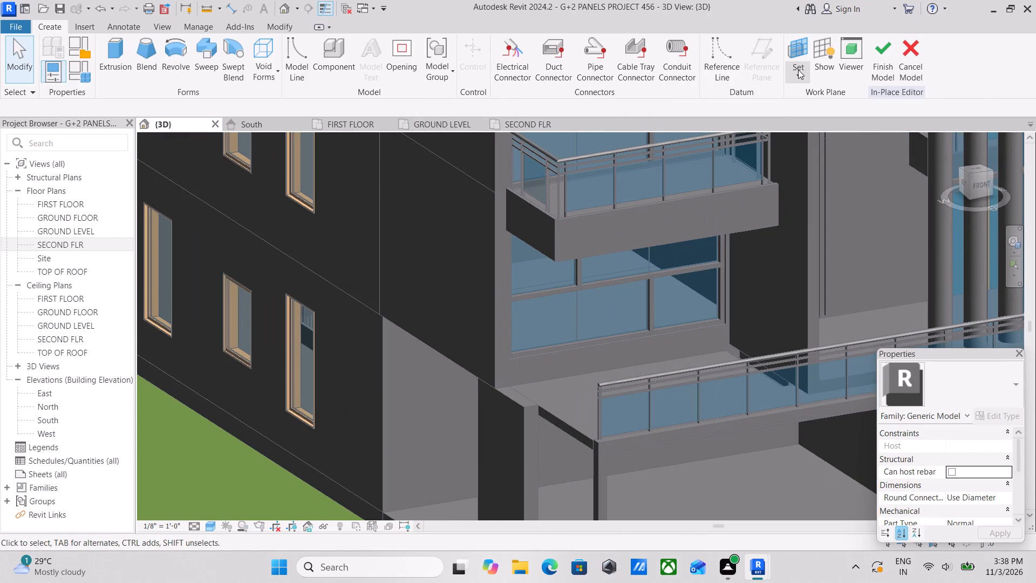
pyautogui.click(797, 71)
pyautogui.click(798, 123)
pyautogui.scroll(2, 525, 322)
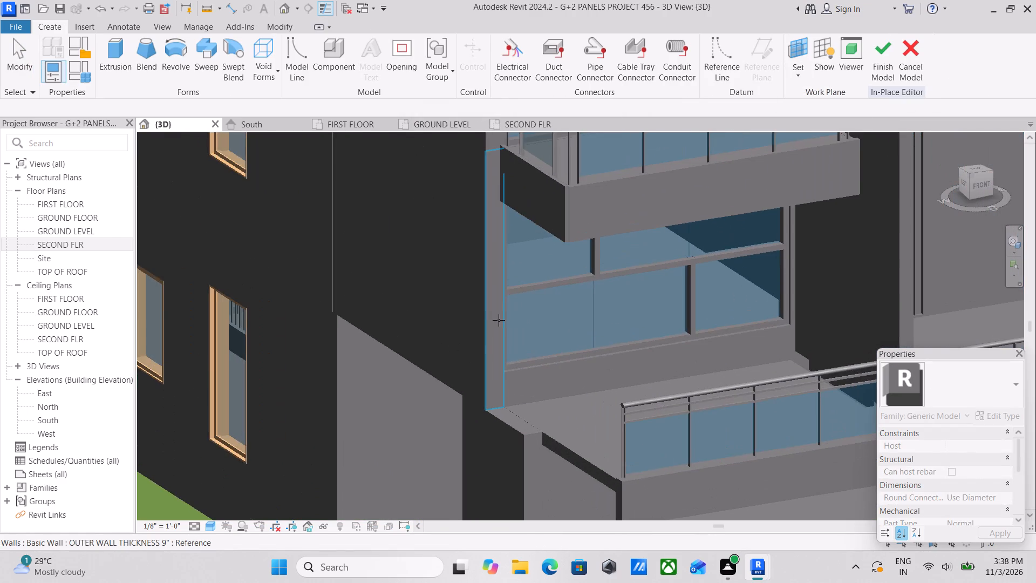
pyautogui.click(501, 313)
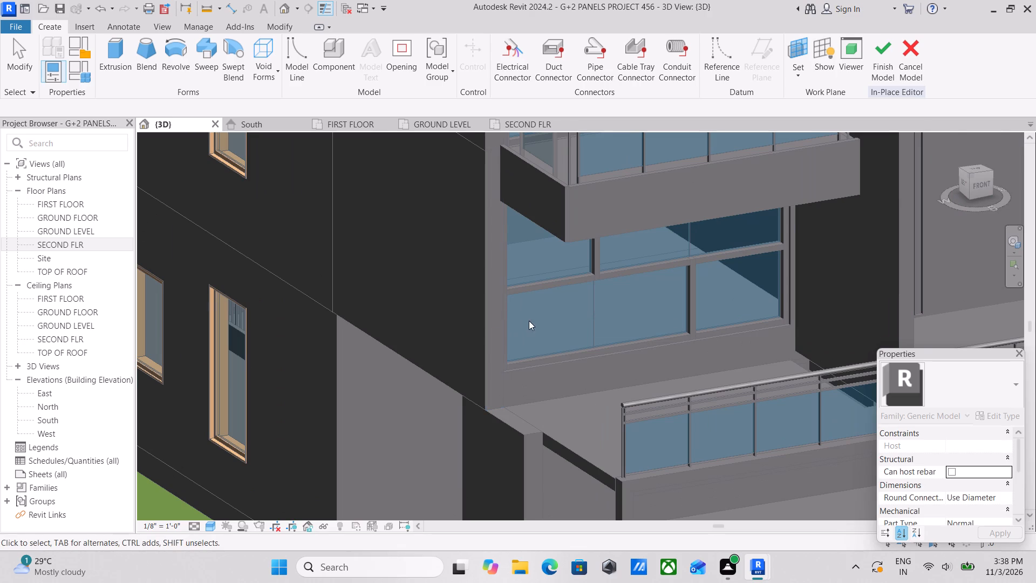
# Start an extrusion and sketch a 9"-wide rectangle about 17'-3" tall on the wall strip, rising from the first-floor terrace corner.
pyautogui.scroll(-2, 534, 321)
pyautogui.moveTo(534, 321); pyautogui.dragTo(530, 342, button='middle')
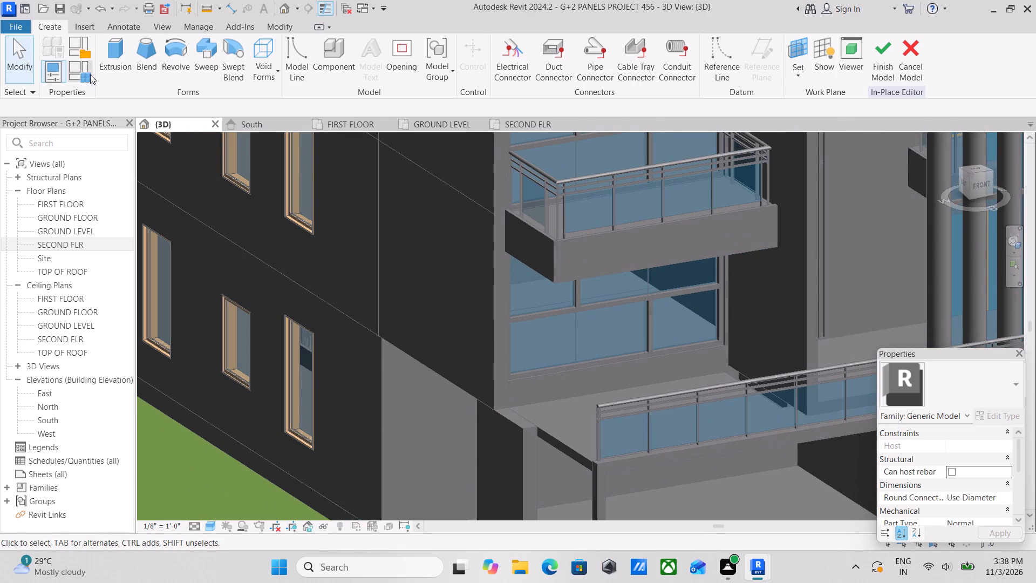
pyautogui.click(107, 69)
pyautogui.scroll(-3, 530, 356)
pyautogui.moveTo(530, 356); pyautogui.dragTo(538, 480, button='middle')
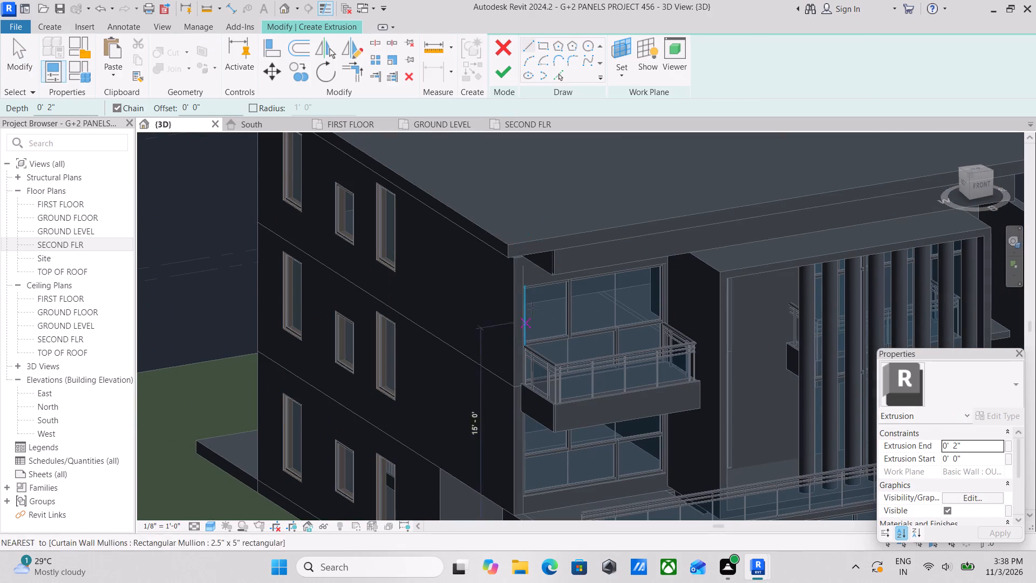
pyautogui.scroll(1, 532, 277)
pyautogui.moveTo(530, 282); pyautogui.dragTo(524, 269, button='middle')
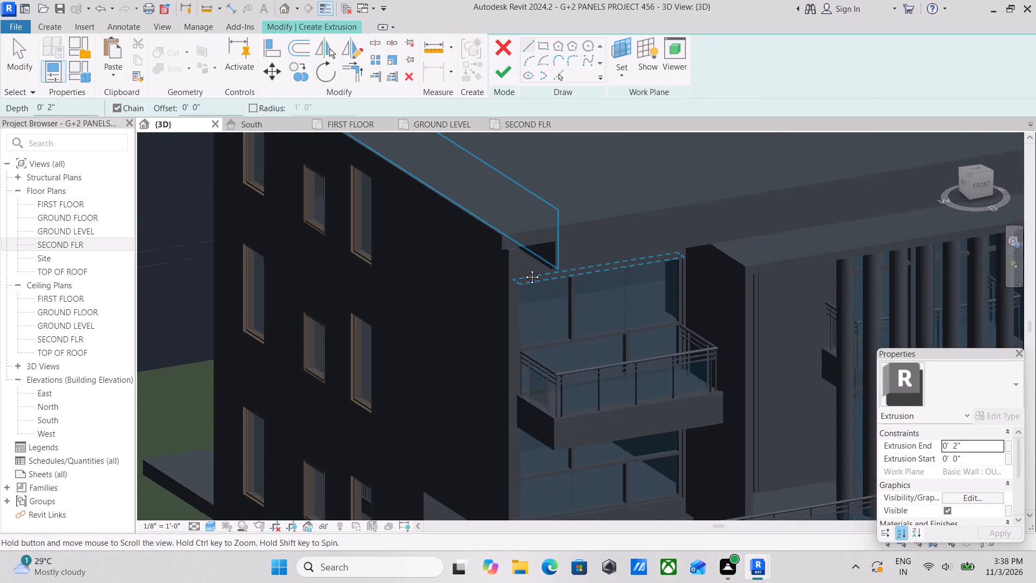
pyautogui.moveTo(524, 269); pyautogui.dragTo(520, 251, button='middle')
pyautogui.scroll(-2, 543, 342)
pyautogui.moveTo(540, 337); pyautogui.dragTo(537, 223, button='middle')
pyautogui.scroll(3, 519, 365)
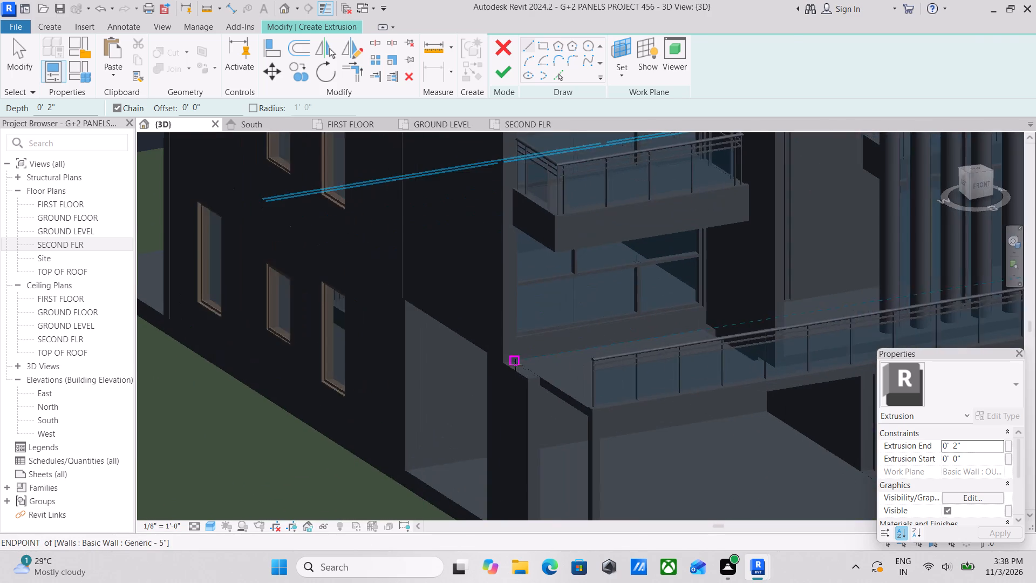
pyautogui.click(538, 43)
pyautogui.scroll(5, 508, 318)
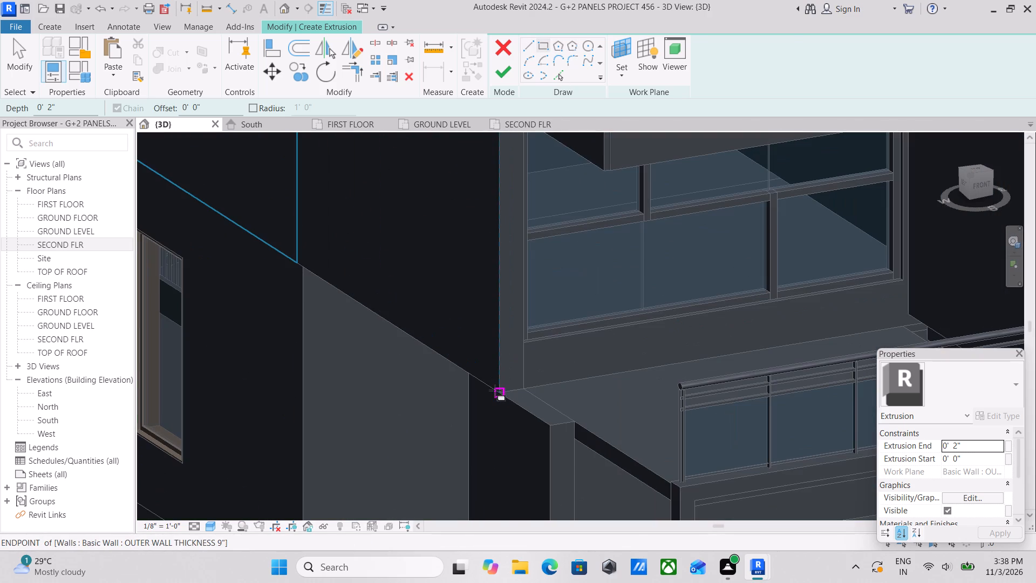
pyautogui.click(498, 394)
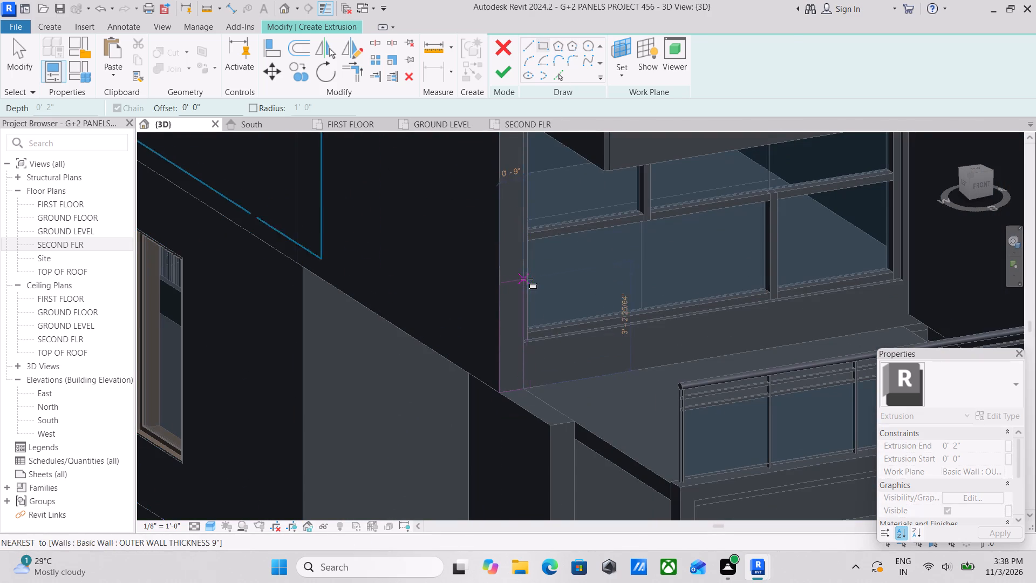
pyautogui.scroll(-1, 527, 279)
pyautogui.moveTo(527, 279); pyautogui.dragTo(539, 371, button='middle')
pyautogui.moveTo(536, 225); pyautogui.dragTo(543, 326, button='middle')
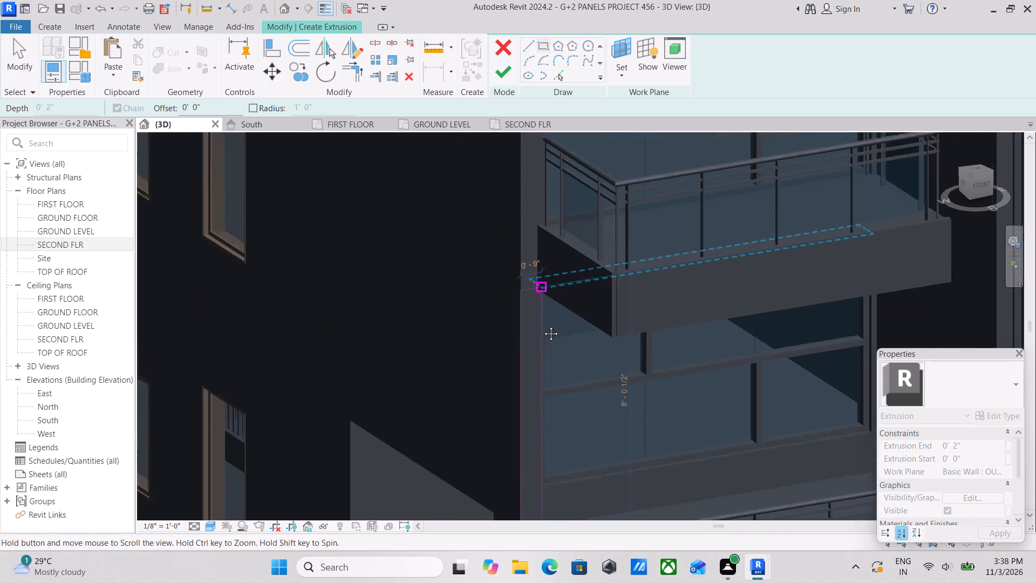
pyautogui.moveTo(543, 326); pyautogui.dragTo(543, 348, button='middle')
pyautogui.scroll(-1, 551, 226)
pyautogui.moveTo(549, 225); pyautogui.dragTo(545, 334, button='middle')
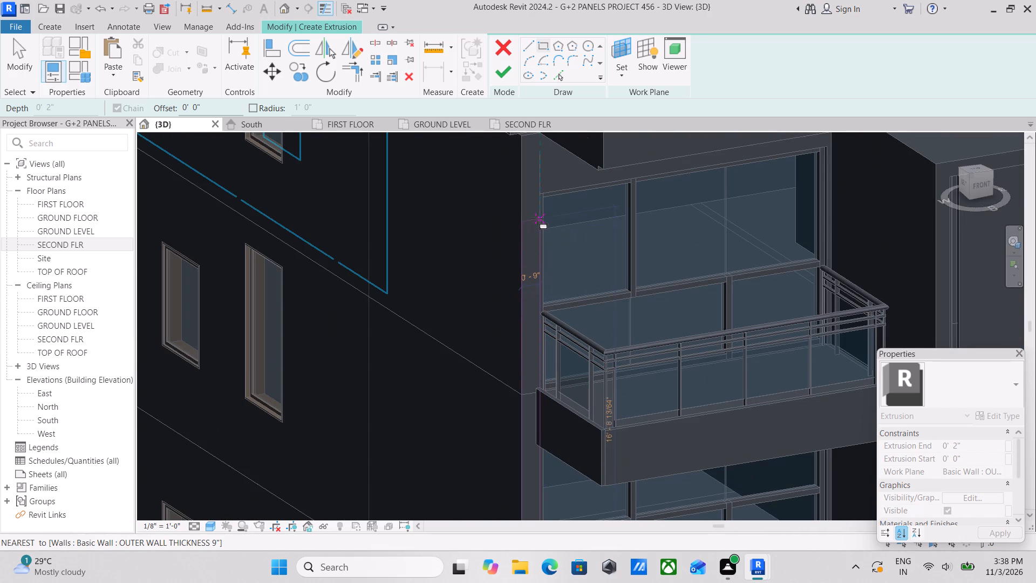
pyautogui.click(540, 205)
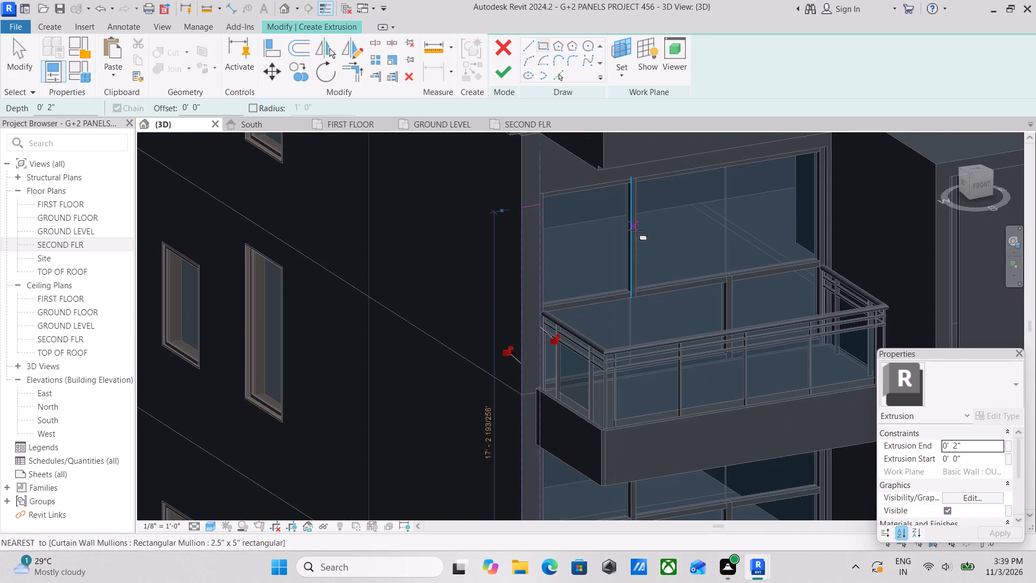
# Set the extrusion end to 1'.
pyautogui.scroll(-3, 640, 242)
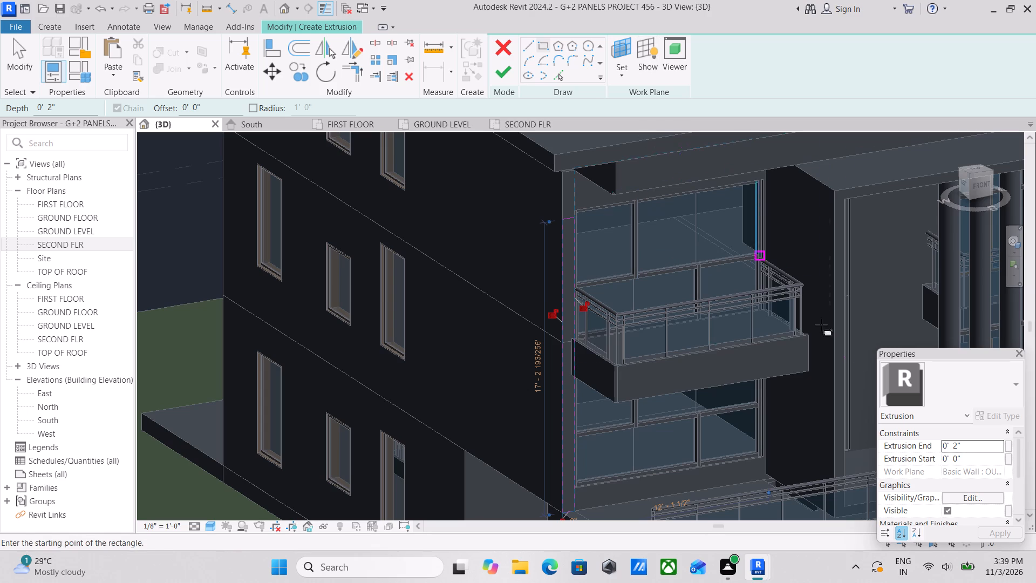
pyautogui.scroll(-5, 974, 445)
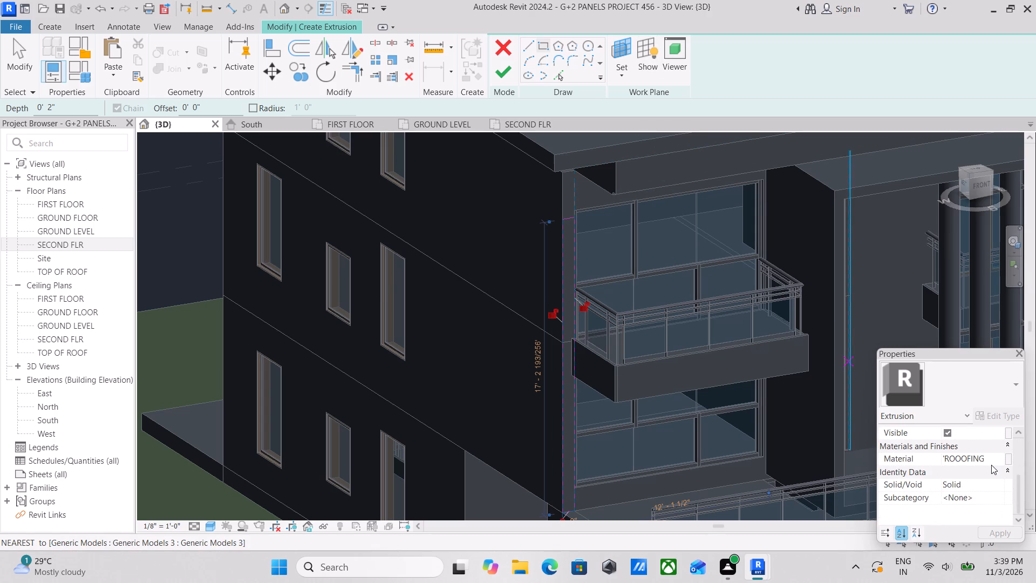
pyautogui.scroll(3, 991, 465)
pyautogui.click(977, 446)
pyautogui.write("1'")
# Assign the WALL PAINT material to the corner-strip extrusion and finish its sketch.
pyautogui.scroll(-4, 972, 466)
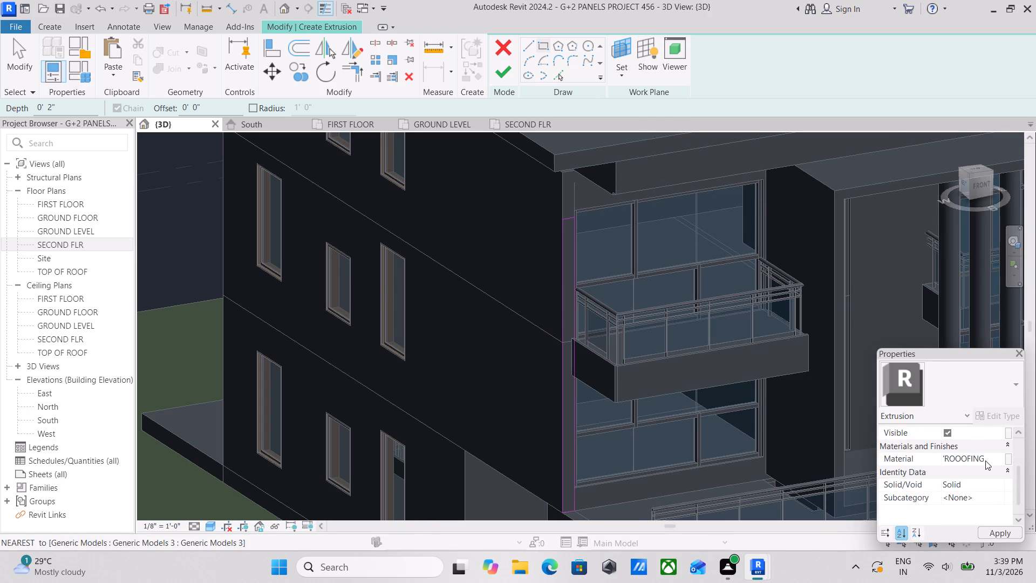
pyautogui.click(987, 457)
pyautogui.click(998, 458)
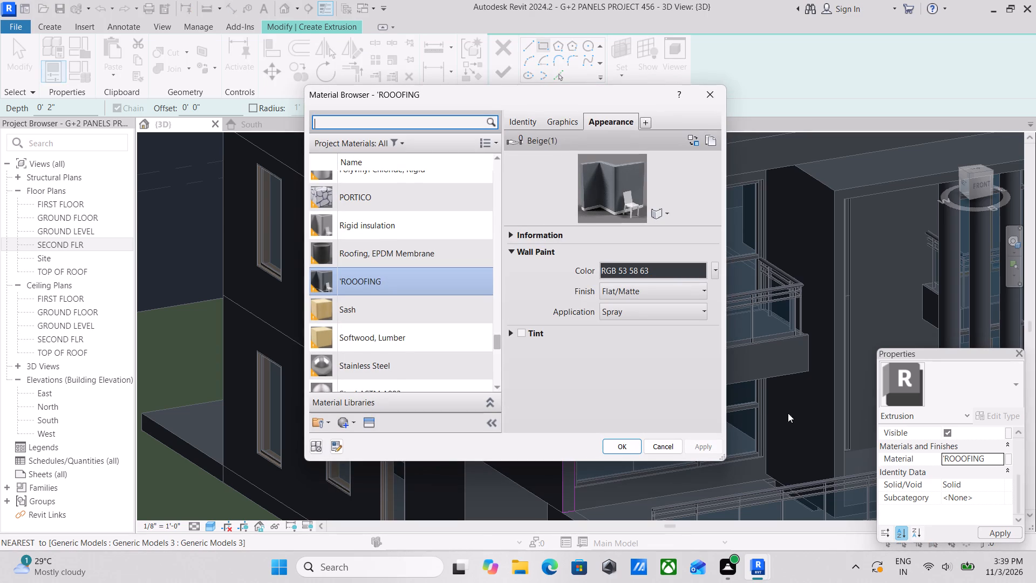
pyautogui.scroll(-1, 398, 291)
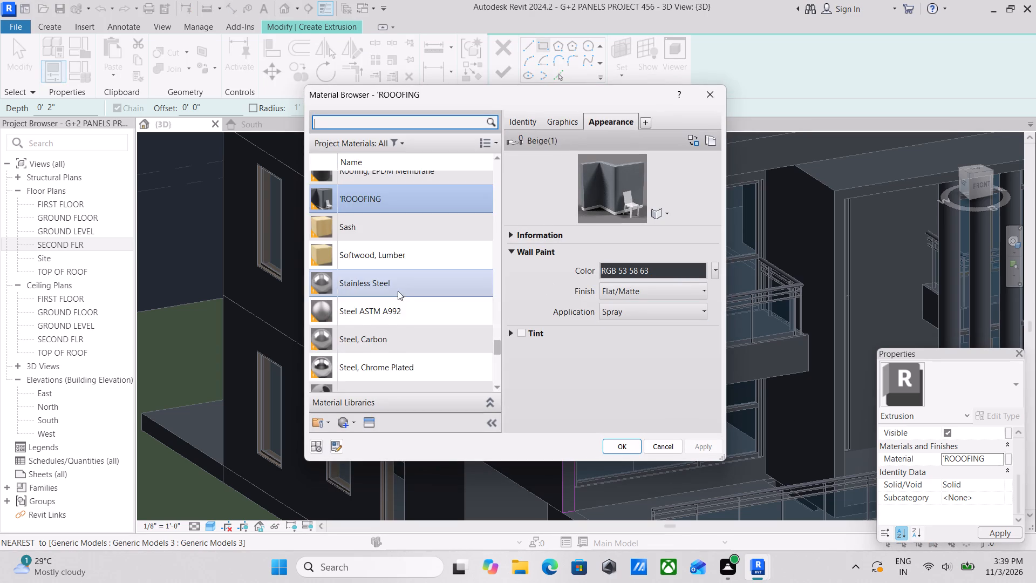
pyautogui.scroll(2, 397, 321)
pyautogui.click(393, 120)
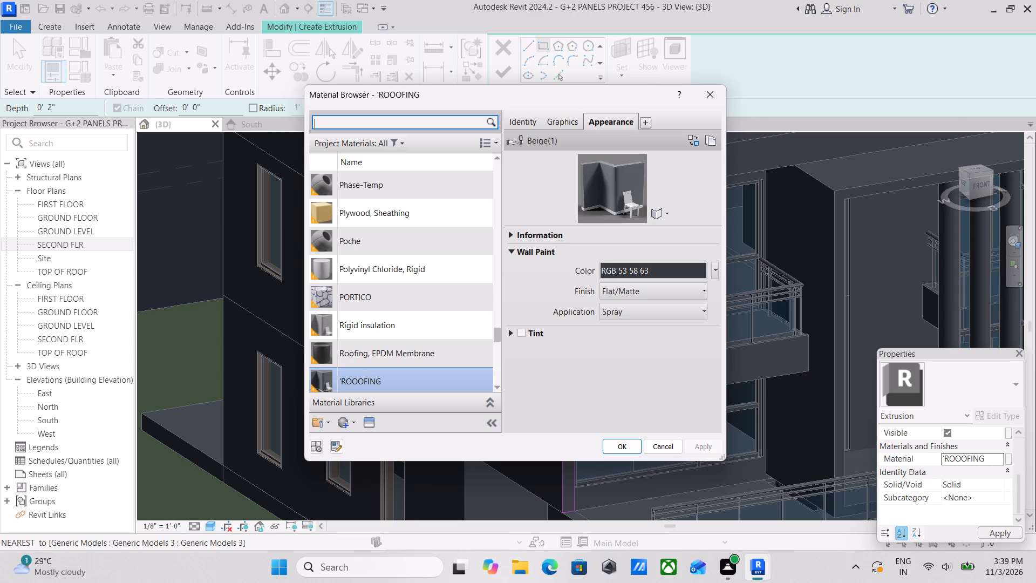
pyautogui.write('WA')
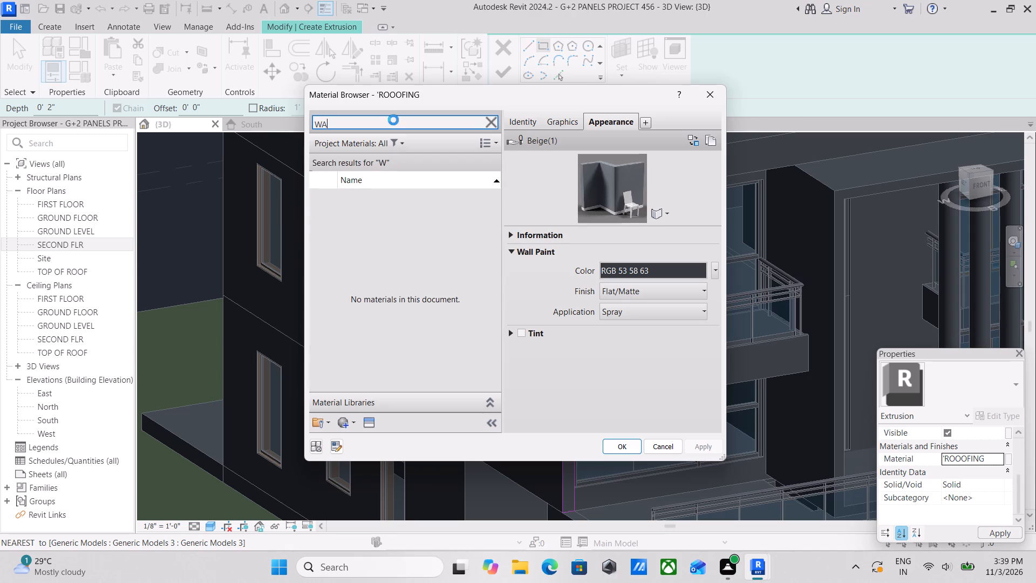
pyautogui.write('LL')
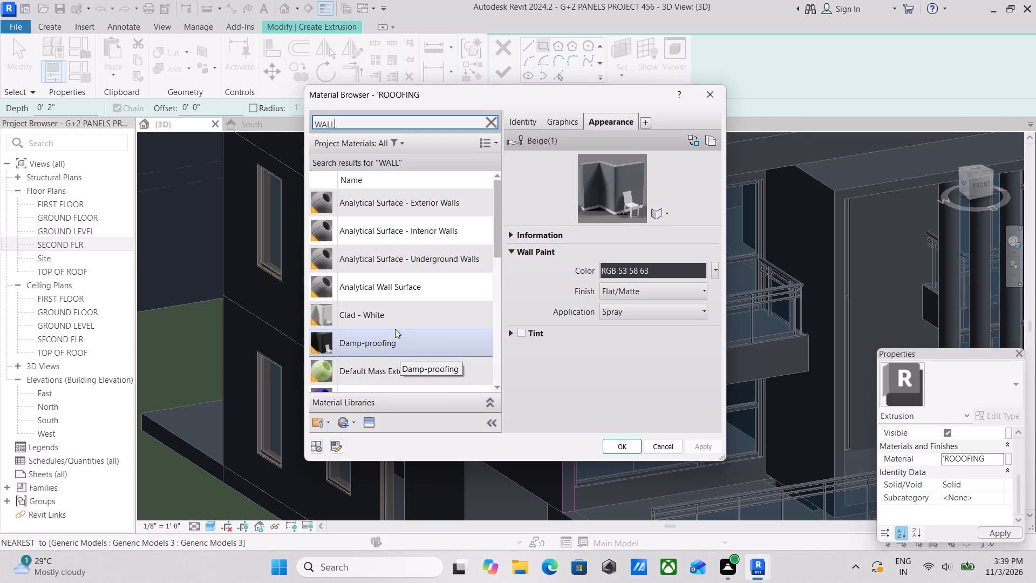
pyautogui.scroll(-2, 405, 311)
pyautogui.scroll(7, 405, 311)
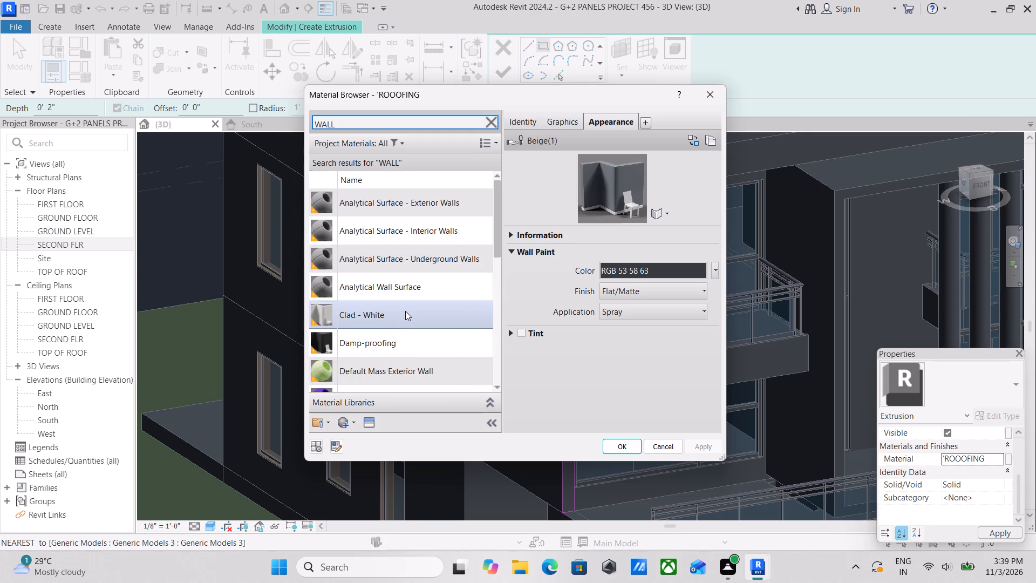
pyautogui.scroll(-4, 405, 311)
pyautogui.click(389, 371)
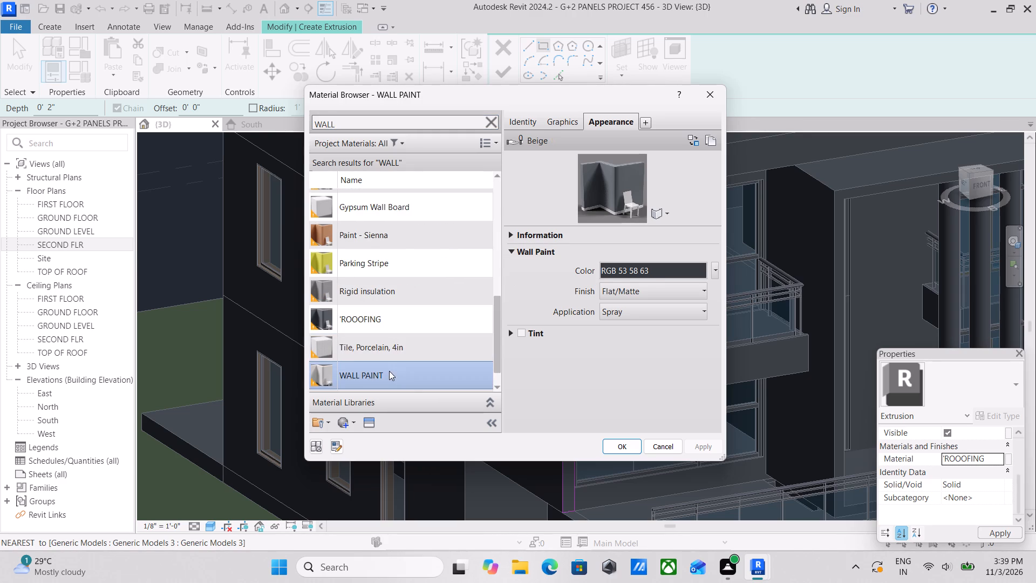
pyautogui.click(603, 446)
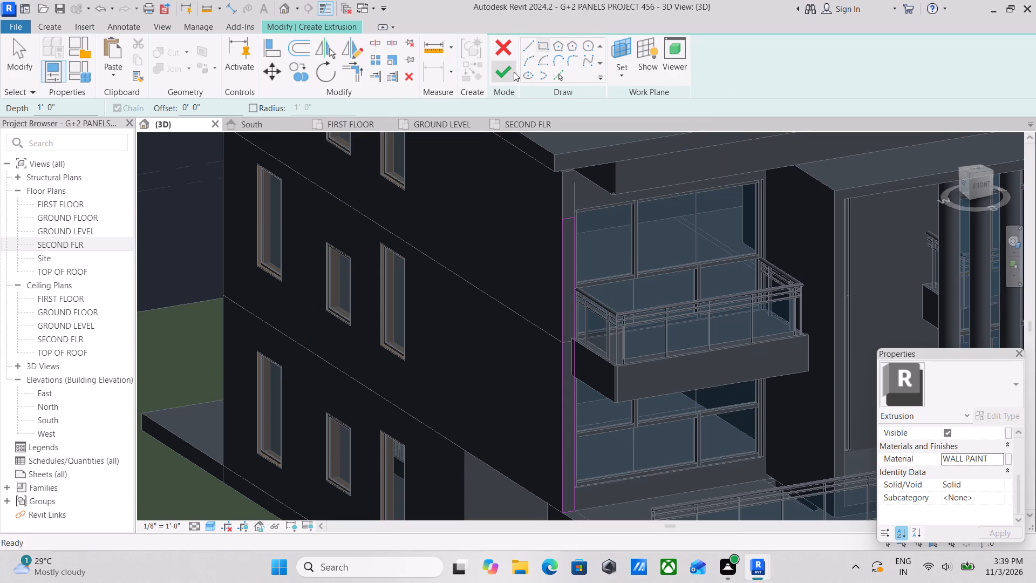
pyautogui.click(514, 72)
pyautogui.scroll(-4, 594, 209)
pyautogui.scroll(-1, 600, 263)
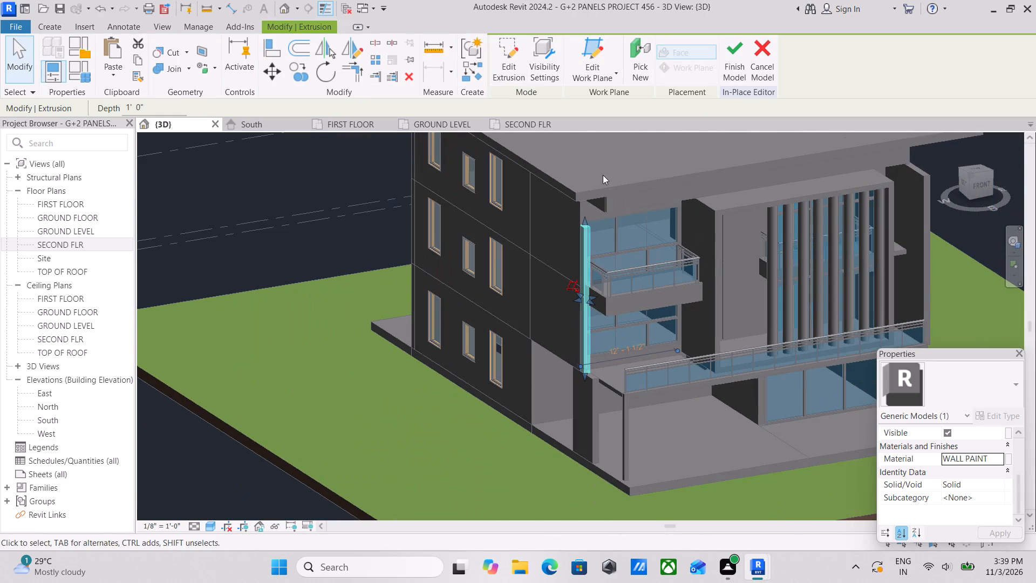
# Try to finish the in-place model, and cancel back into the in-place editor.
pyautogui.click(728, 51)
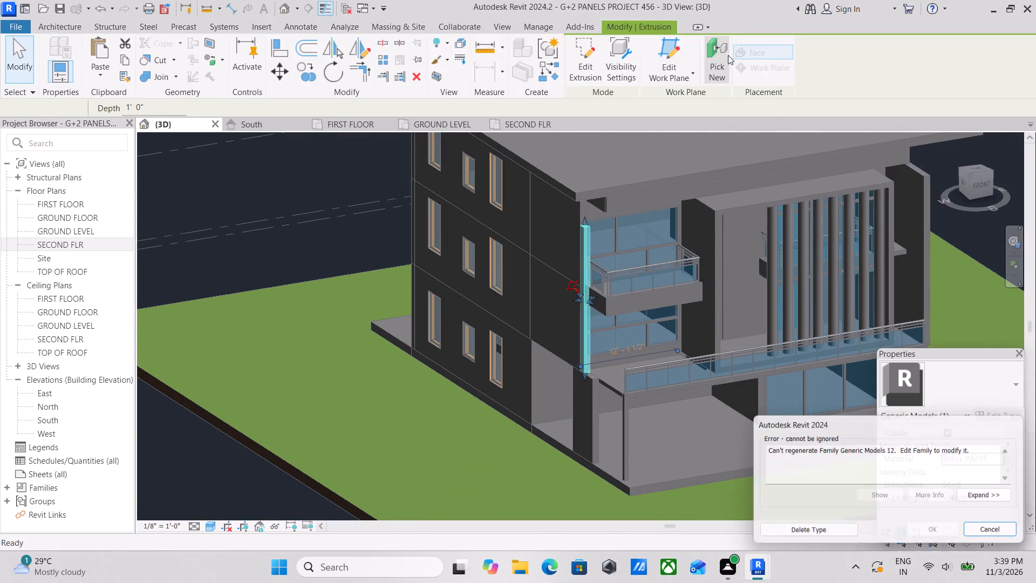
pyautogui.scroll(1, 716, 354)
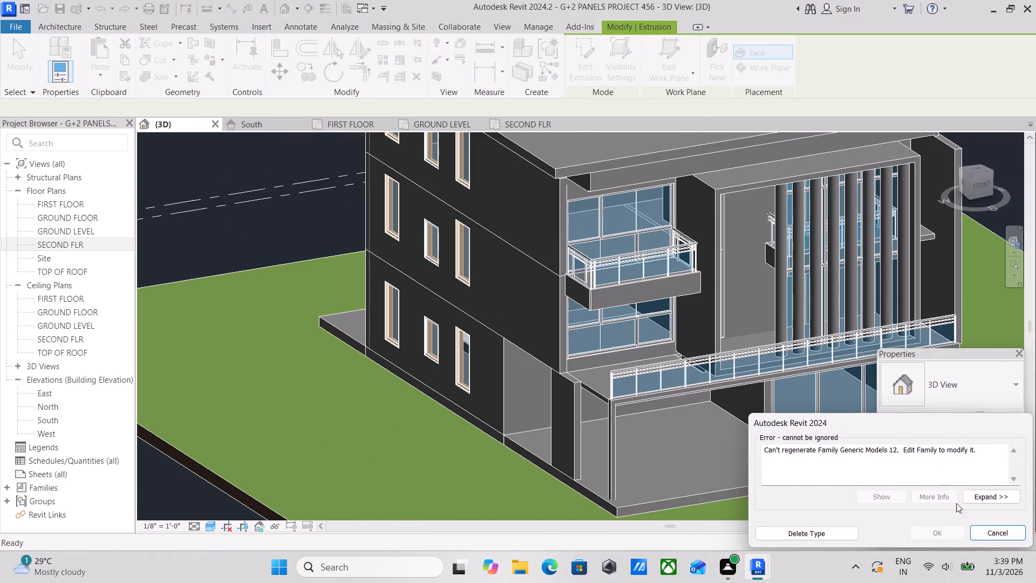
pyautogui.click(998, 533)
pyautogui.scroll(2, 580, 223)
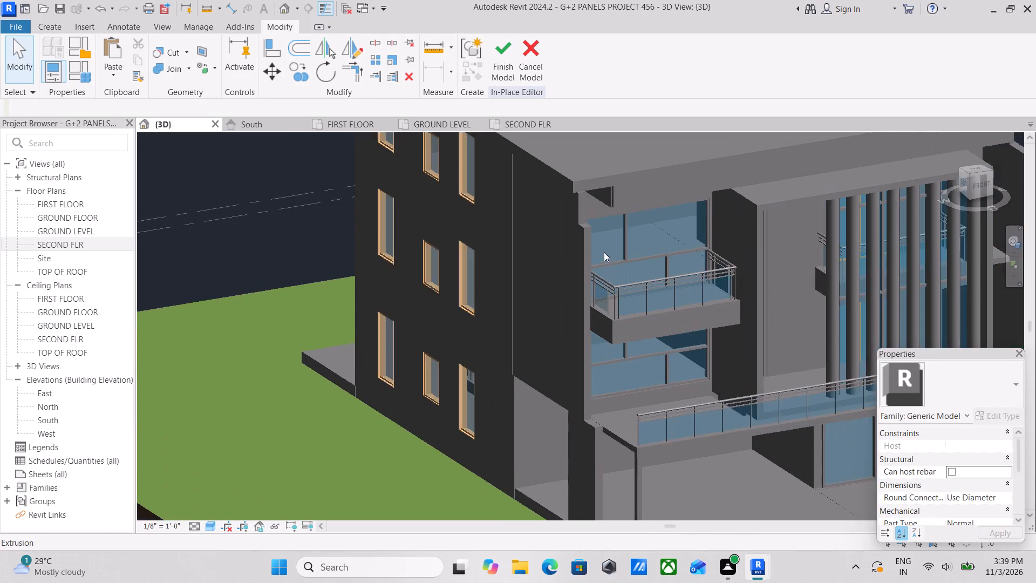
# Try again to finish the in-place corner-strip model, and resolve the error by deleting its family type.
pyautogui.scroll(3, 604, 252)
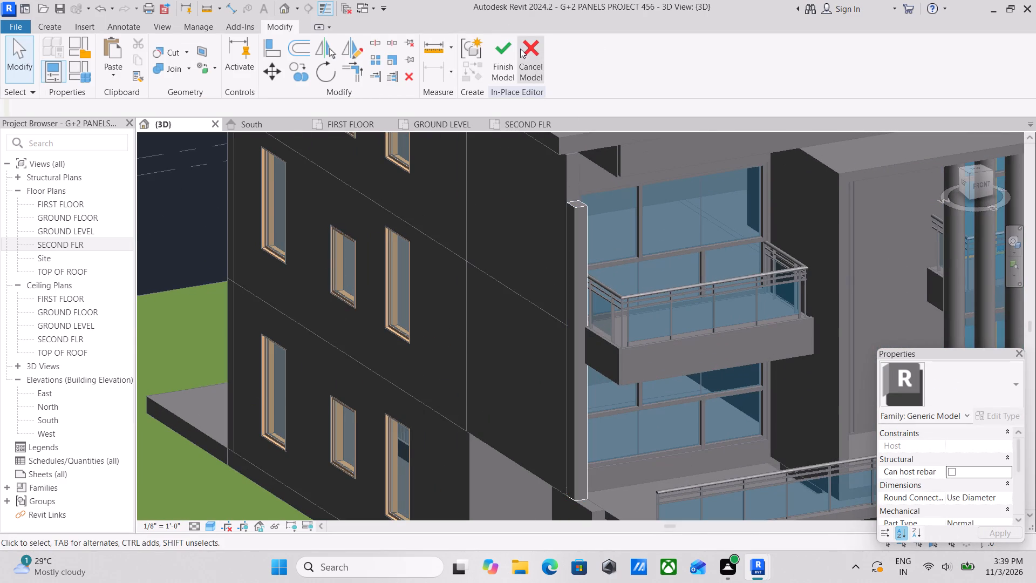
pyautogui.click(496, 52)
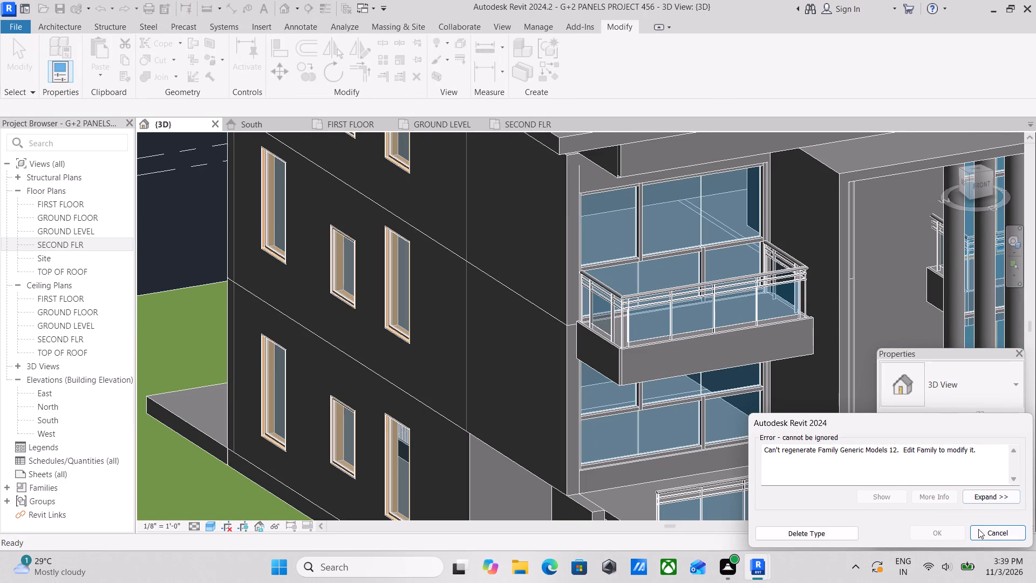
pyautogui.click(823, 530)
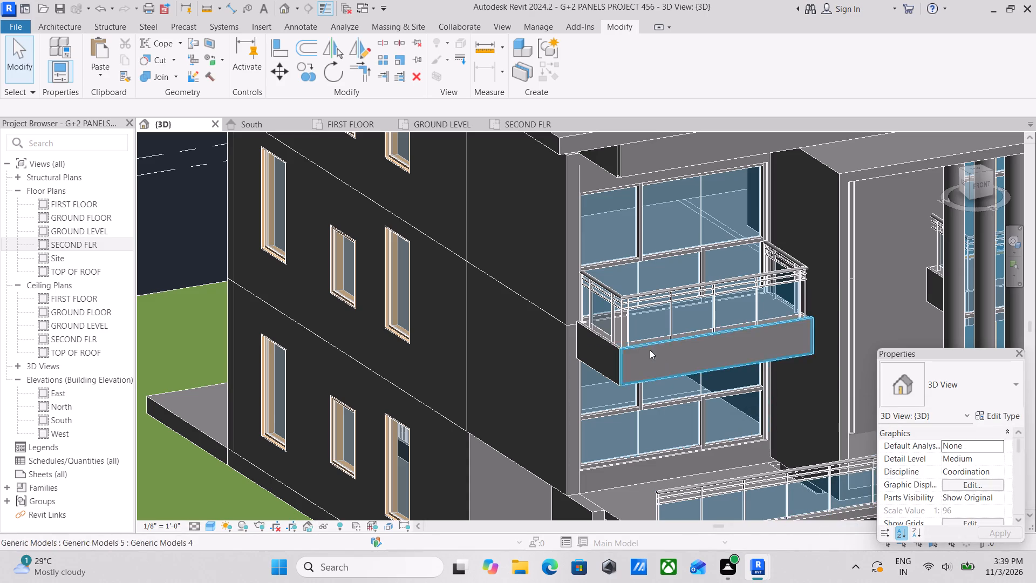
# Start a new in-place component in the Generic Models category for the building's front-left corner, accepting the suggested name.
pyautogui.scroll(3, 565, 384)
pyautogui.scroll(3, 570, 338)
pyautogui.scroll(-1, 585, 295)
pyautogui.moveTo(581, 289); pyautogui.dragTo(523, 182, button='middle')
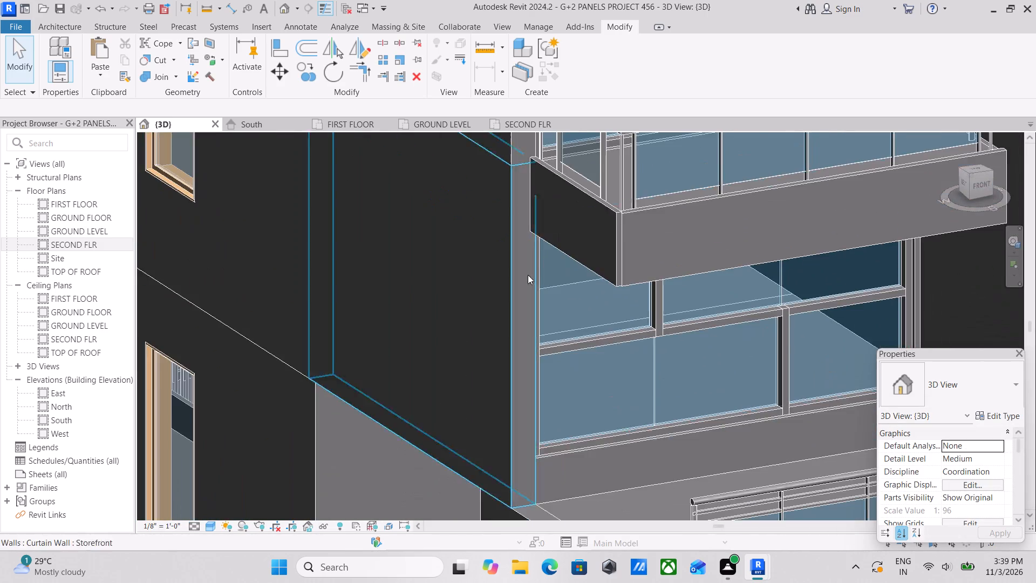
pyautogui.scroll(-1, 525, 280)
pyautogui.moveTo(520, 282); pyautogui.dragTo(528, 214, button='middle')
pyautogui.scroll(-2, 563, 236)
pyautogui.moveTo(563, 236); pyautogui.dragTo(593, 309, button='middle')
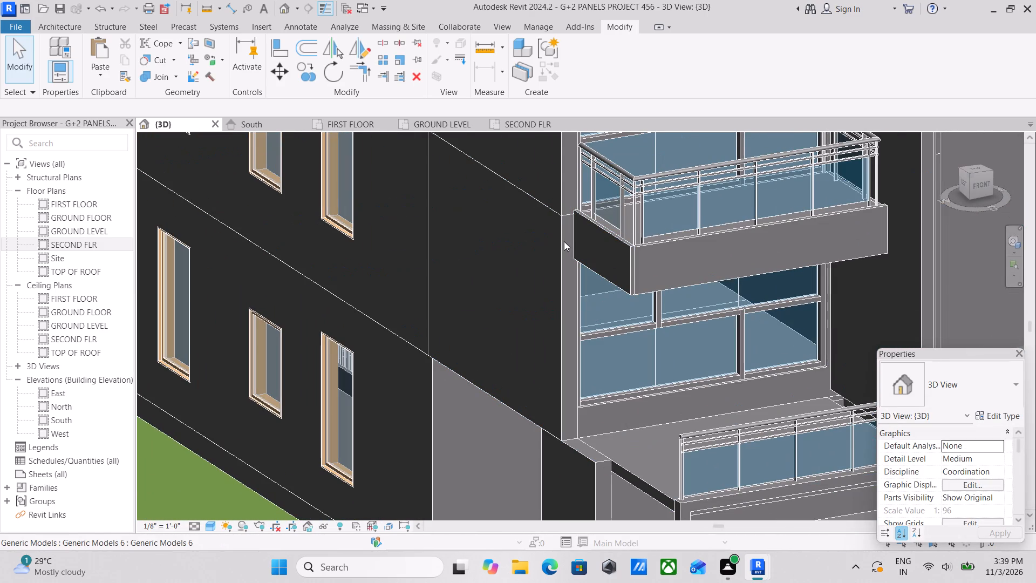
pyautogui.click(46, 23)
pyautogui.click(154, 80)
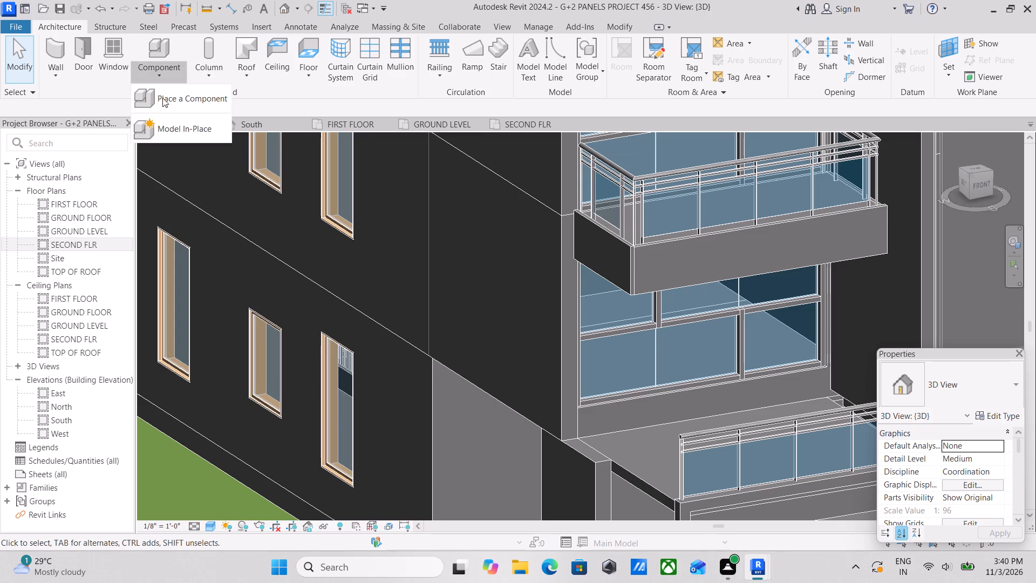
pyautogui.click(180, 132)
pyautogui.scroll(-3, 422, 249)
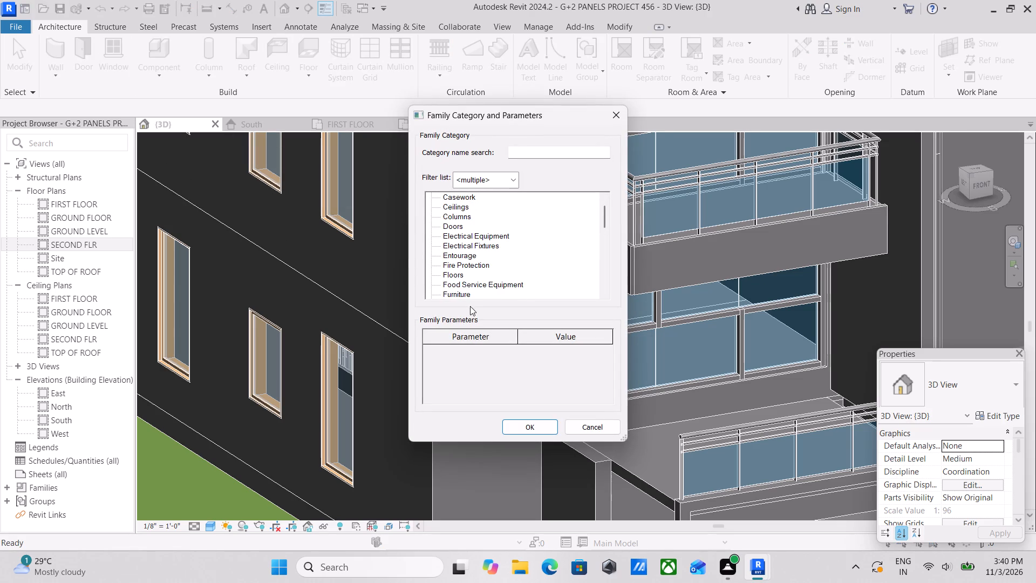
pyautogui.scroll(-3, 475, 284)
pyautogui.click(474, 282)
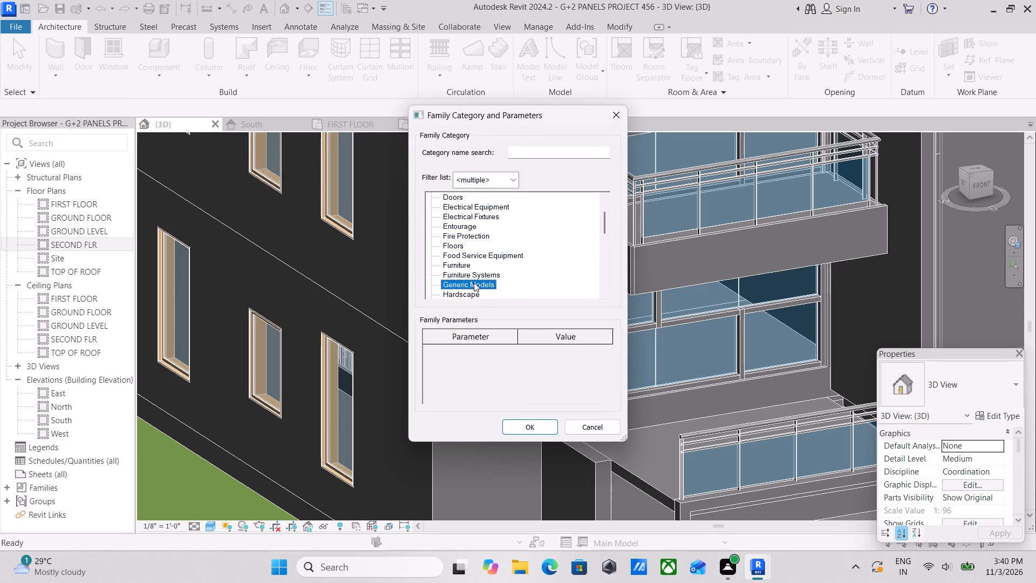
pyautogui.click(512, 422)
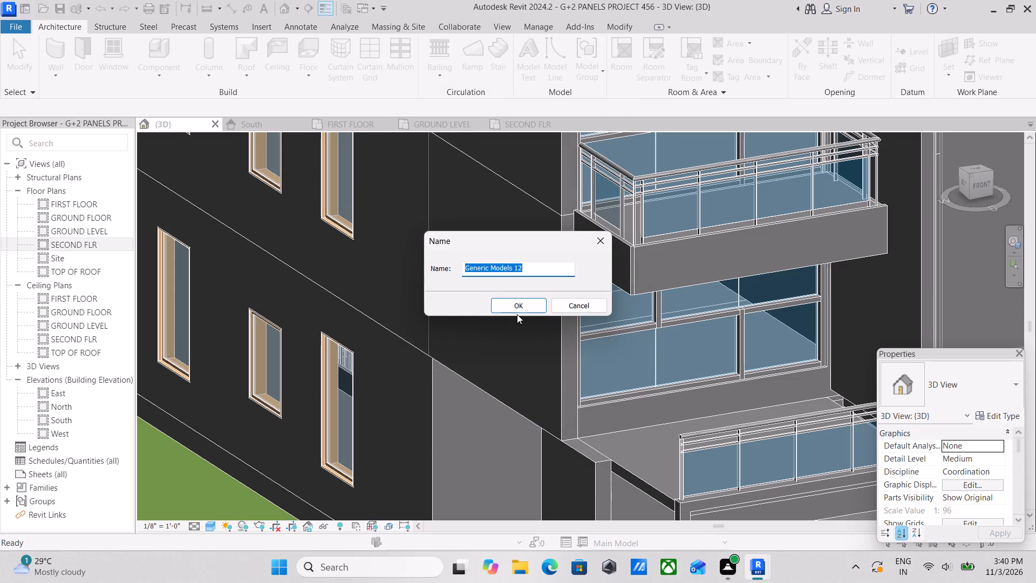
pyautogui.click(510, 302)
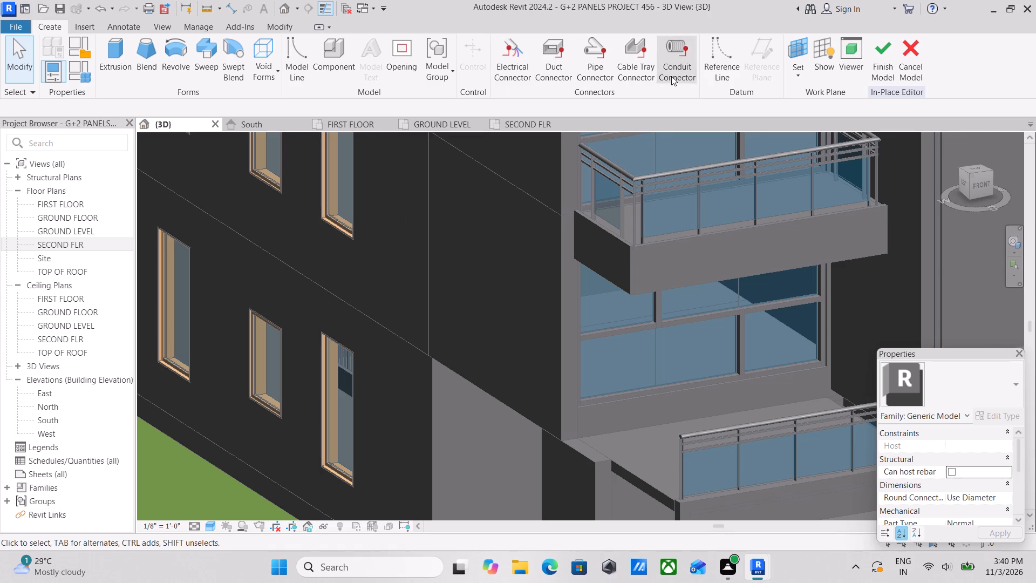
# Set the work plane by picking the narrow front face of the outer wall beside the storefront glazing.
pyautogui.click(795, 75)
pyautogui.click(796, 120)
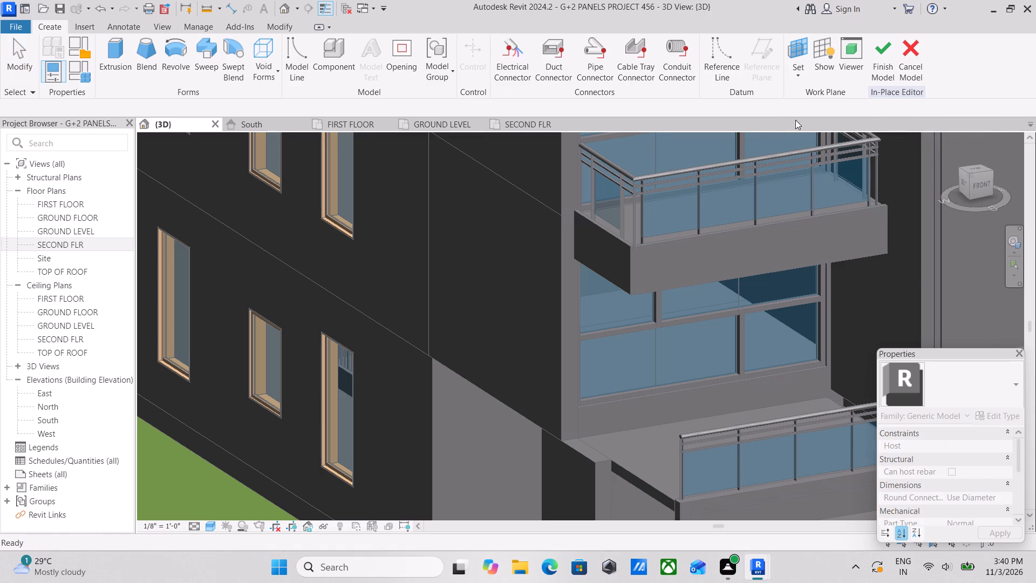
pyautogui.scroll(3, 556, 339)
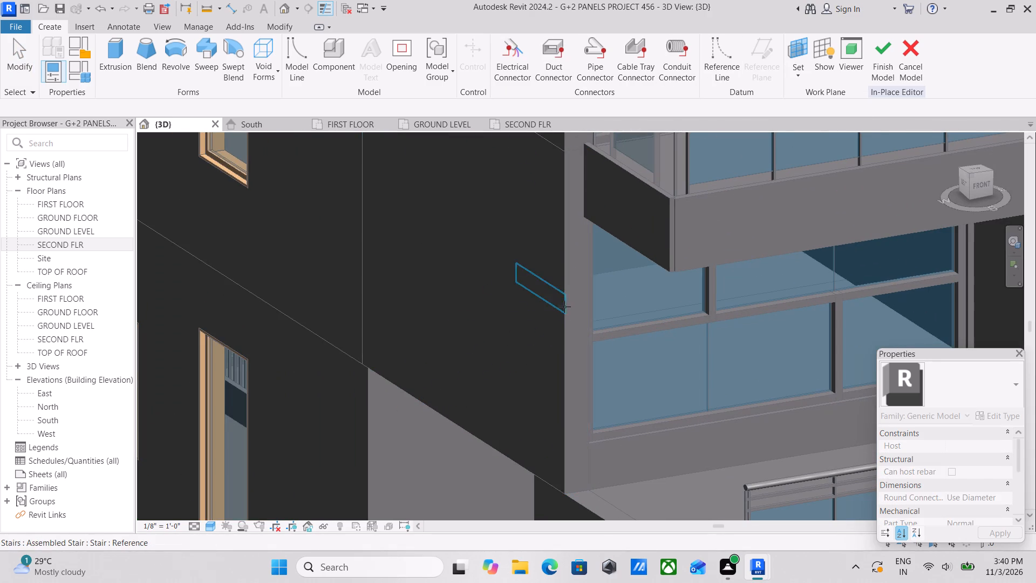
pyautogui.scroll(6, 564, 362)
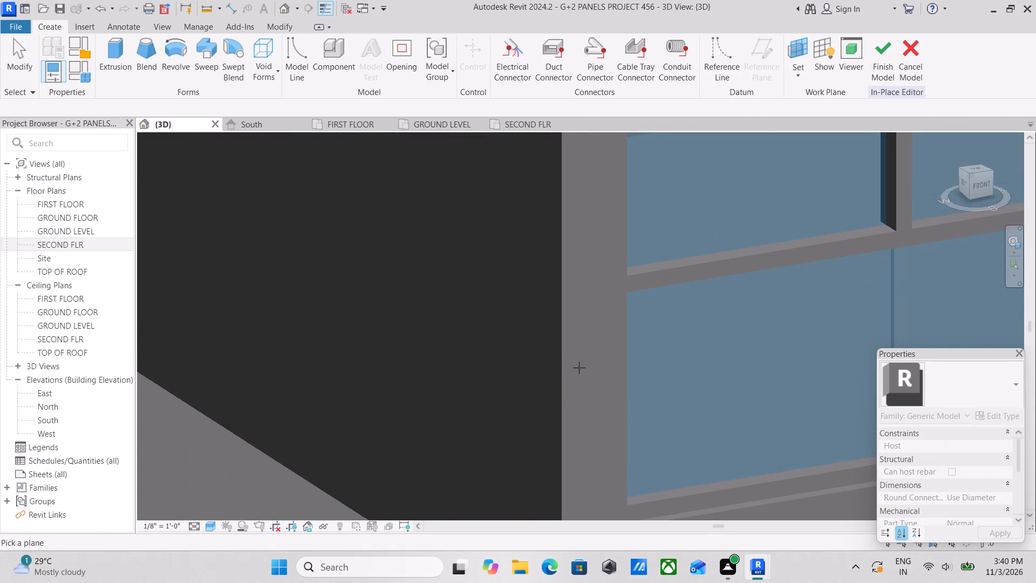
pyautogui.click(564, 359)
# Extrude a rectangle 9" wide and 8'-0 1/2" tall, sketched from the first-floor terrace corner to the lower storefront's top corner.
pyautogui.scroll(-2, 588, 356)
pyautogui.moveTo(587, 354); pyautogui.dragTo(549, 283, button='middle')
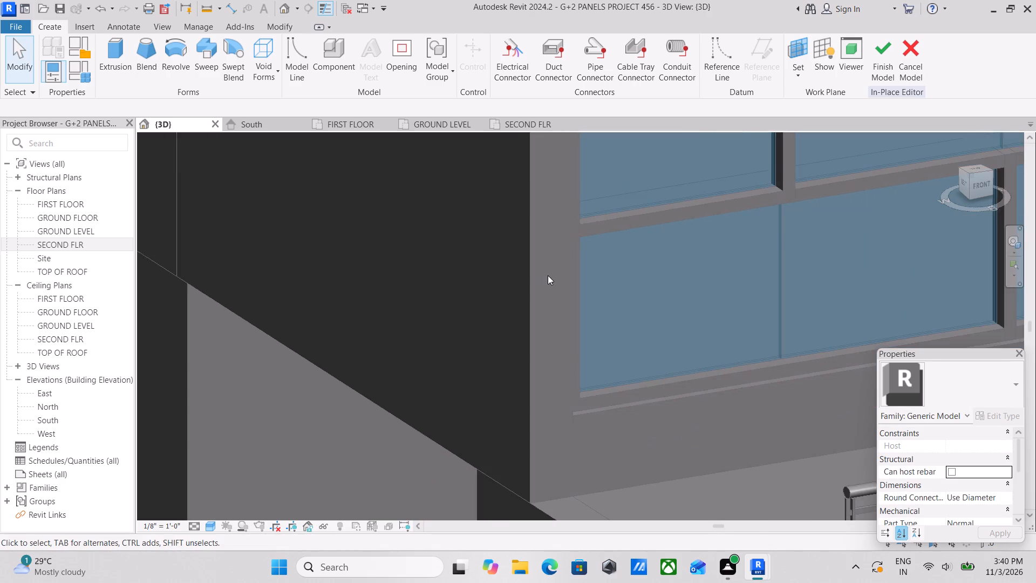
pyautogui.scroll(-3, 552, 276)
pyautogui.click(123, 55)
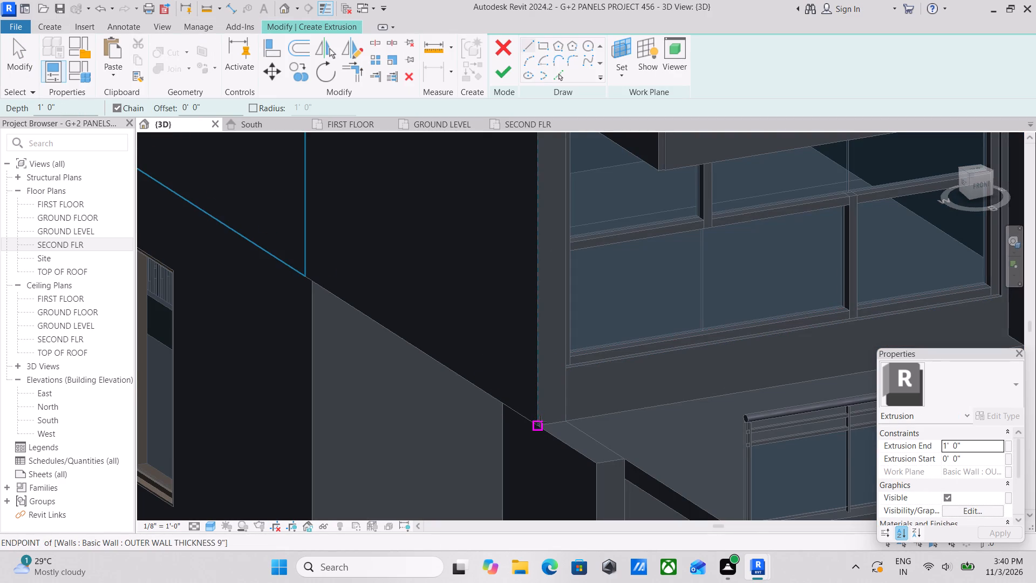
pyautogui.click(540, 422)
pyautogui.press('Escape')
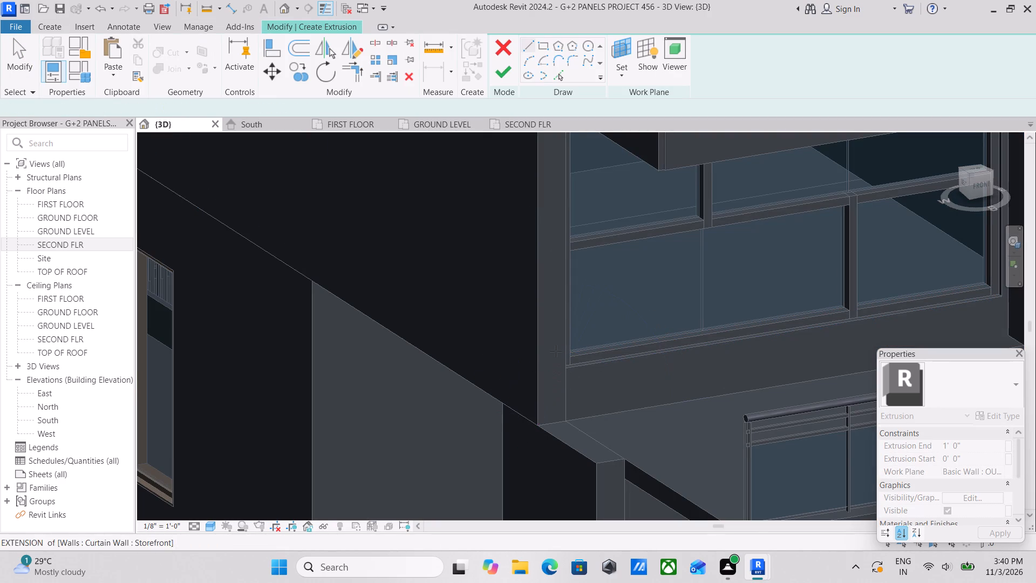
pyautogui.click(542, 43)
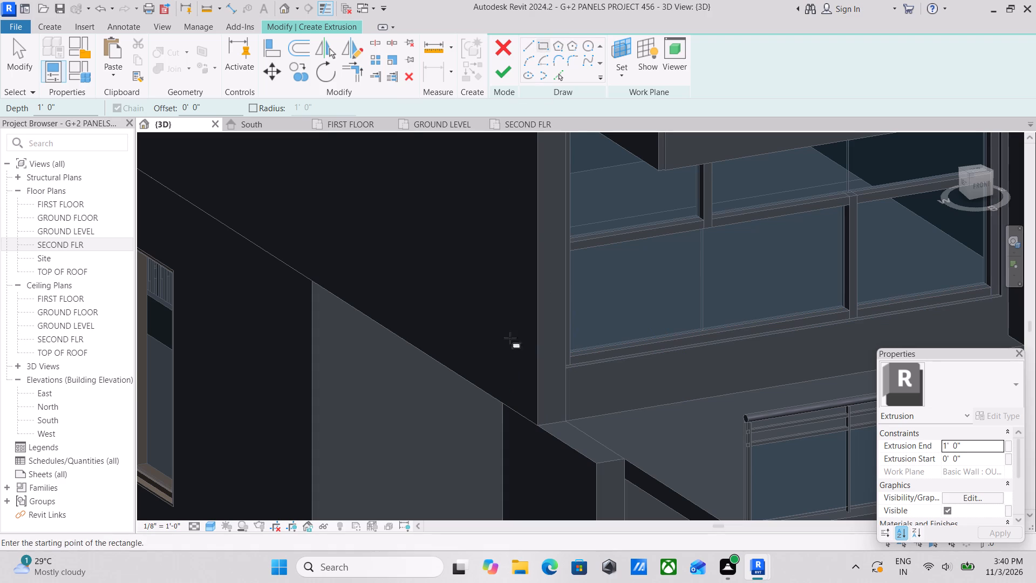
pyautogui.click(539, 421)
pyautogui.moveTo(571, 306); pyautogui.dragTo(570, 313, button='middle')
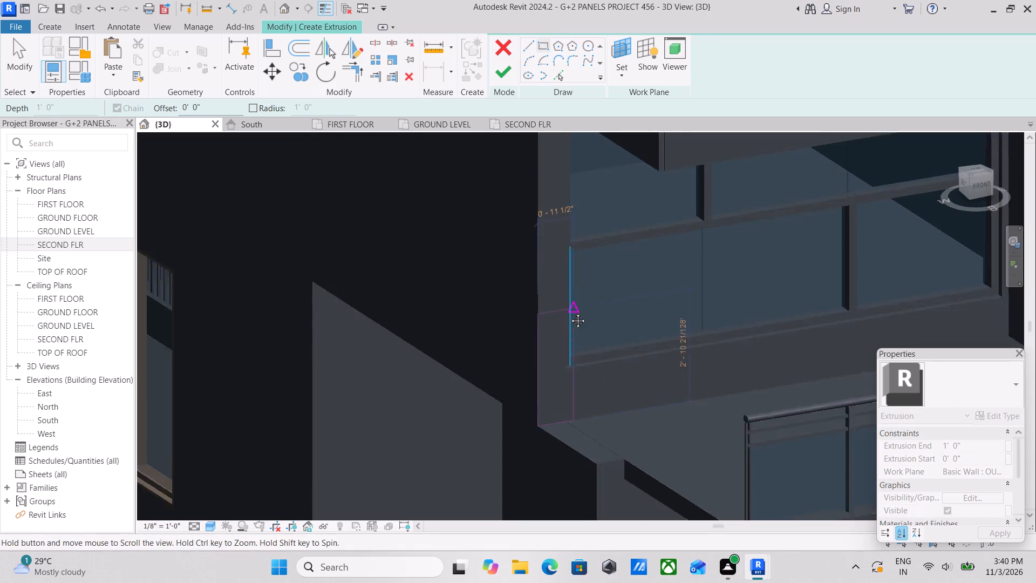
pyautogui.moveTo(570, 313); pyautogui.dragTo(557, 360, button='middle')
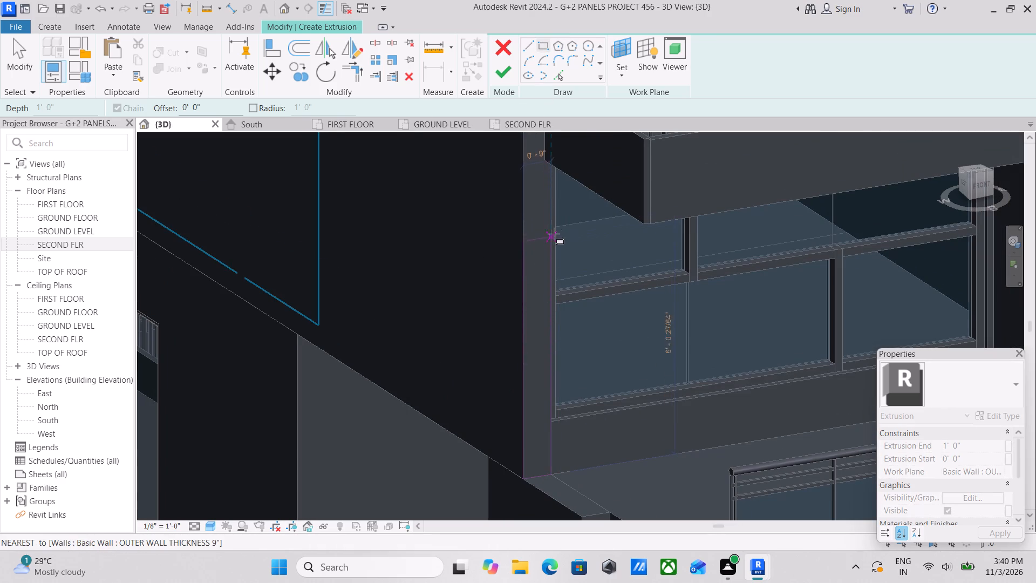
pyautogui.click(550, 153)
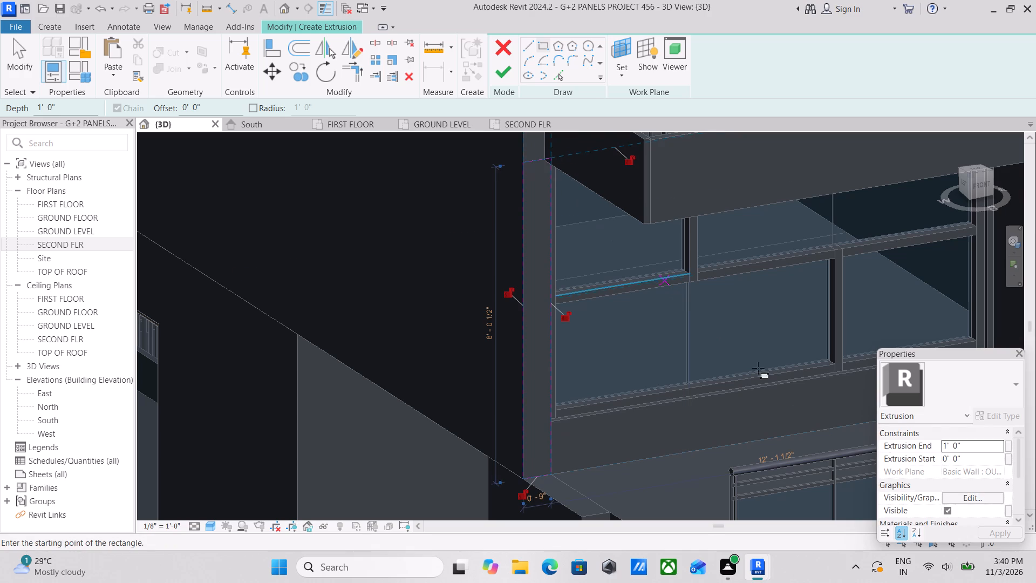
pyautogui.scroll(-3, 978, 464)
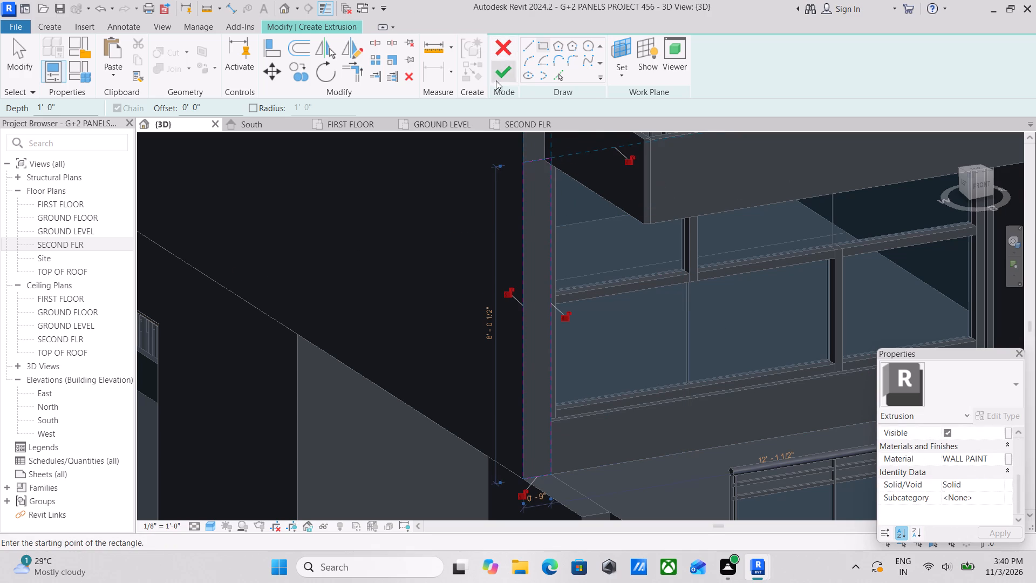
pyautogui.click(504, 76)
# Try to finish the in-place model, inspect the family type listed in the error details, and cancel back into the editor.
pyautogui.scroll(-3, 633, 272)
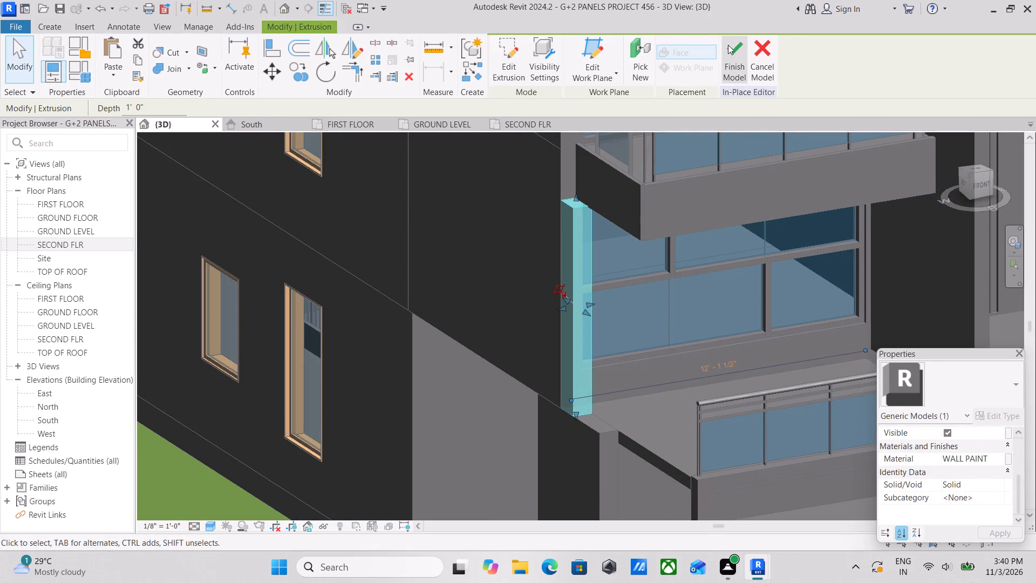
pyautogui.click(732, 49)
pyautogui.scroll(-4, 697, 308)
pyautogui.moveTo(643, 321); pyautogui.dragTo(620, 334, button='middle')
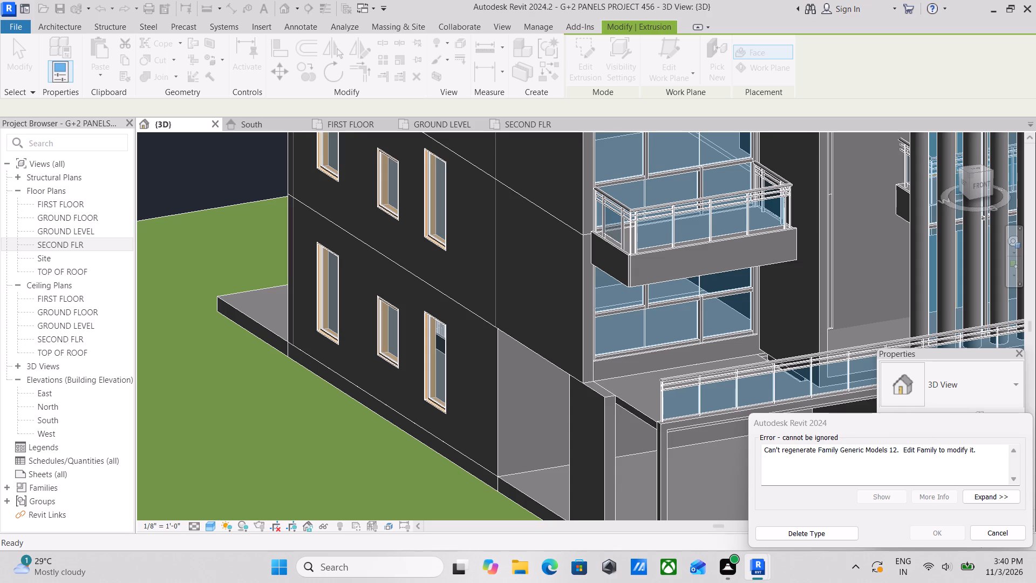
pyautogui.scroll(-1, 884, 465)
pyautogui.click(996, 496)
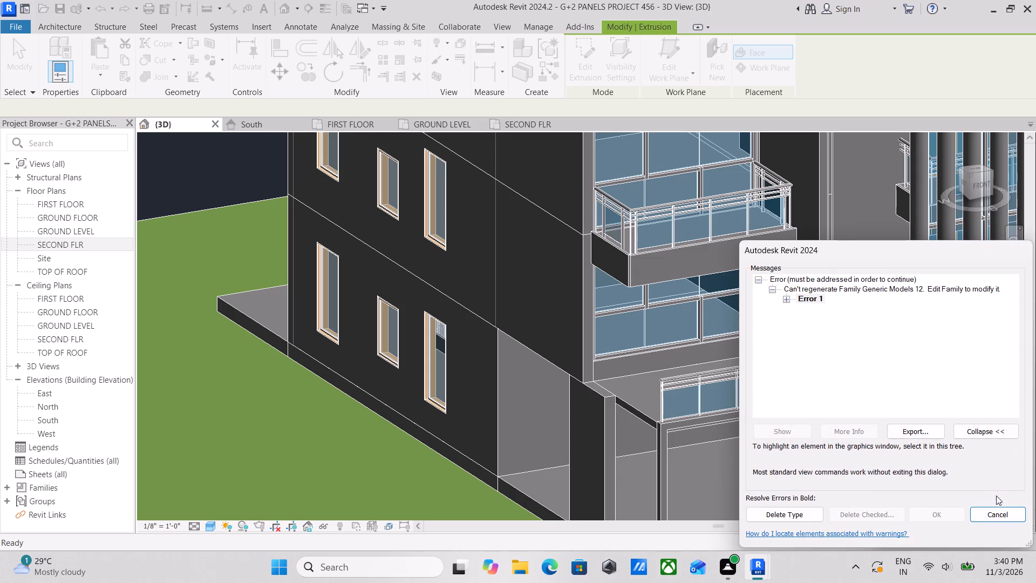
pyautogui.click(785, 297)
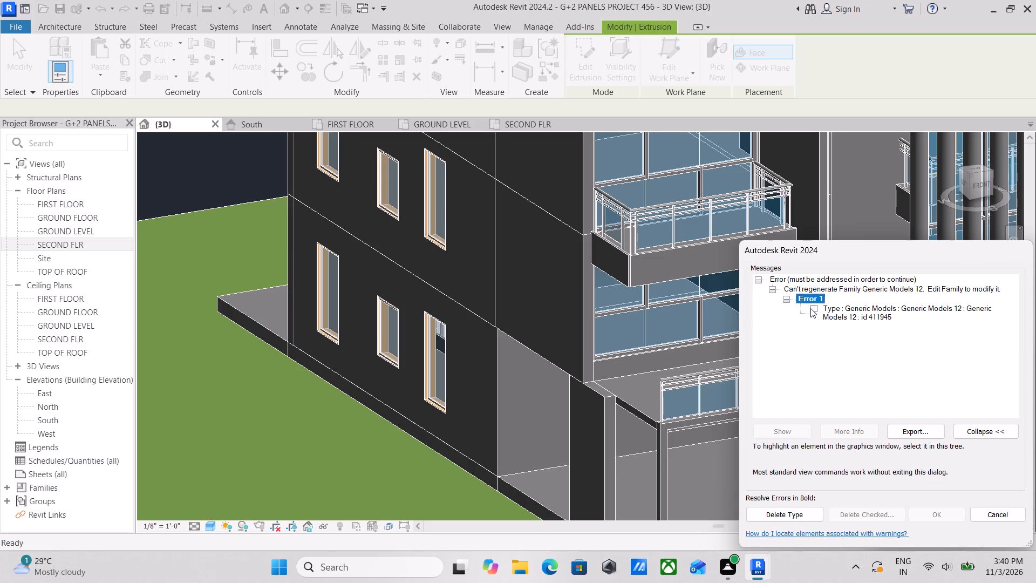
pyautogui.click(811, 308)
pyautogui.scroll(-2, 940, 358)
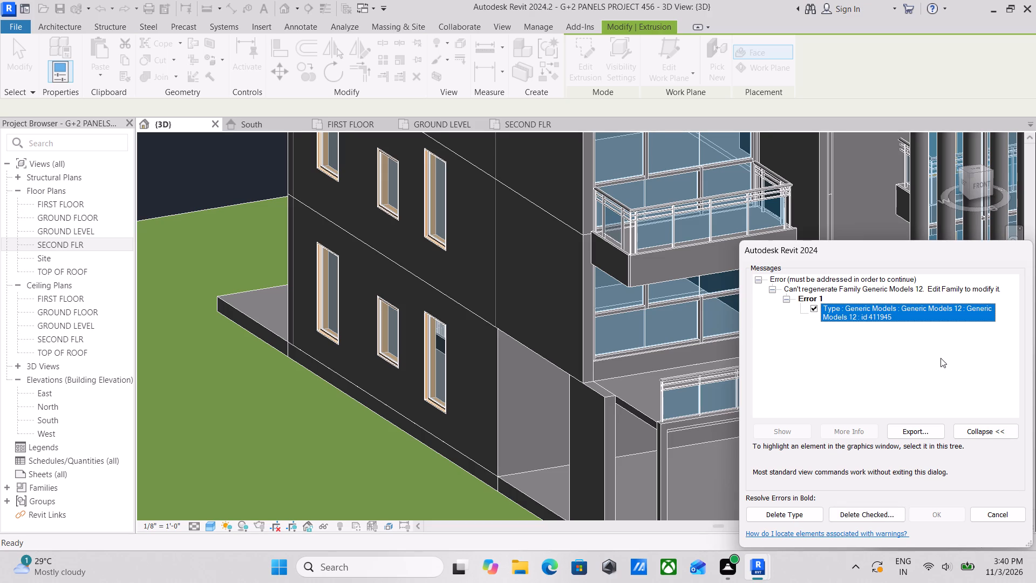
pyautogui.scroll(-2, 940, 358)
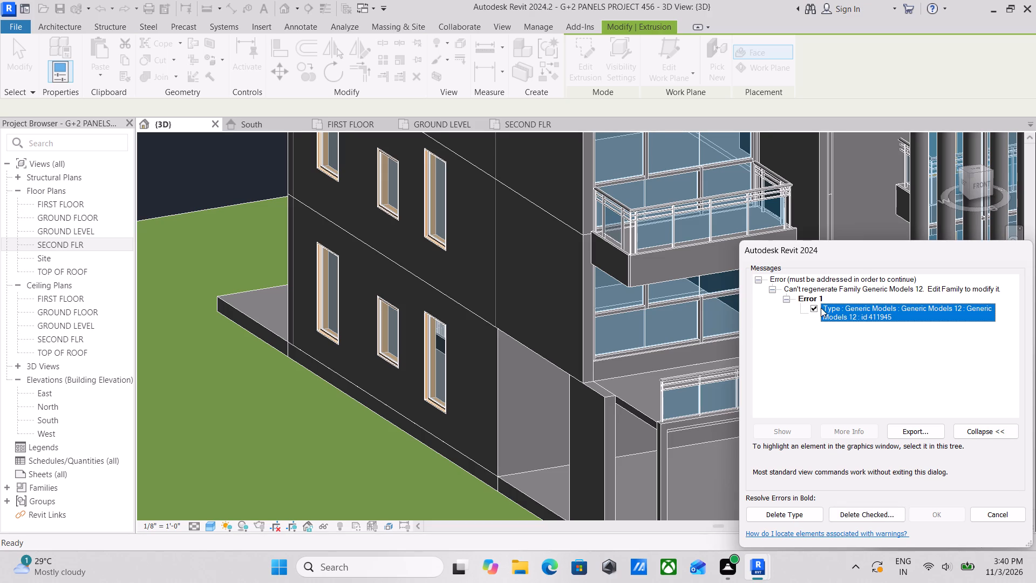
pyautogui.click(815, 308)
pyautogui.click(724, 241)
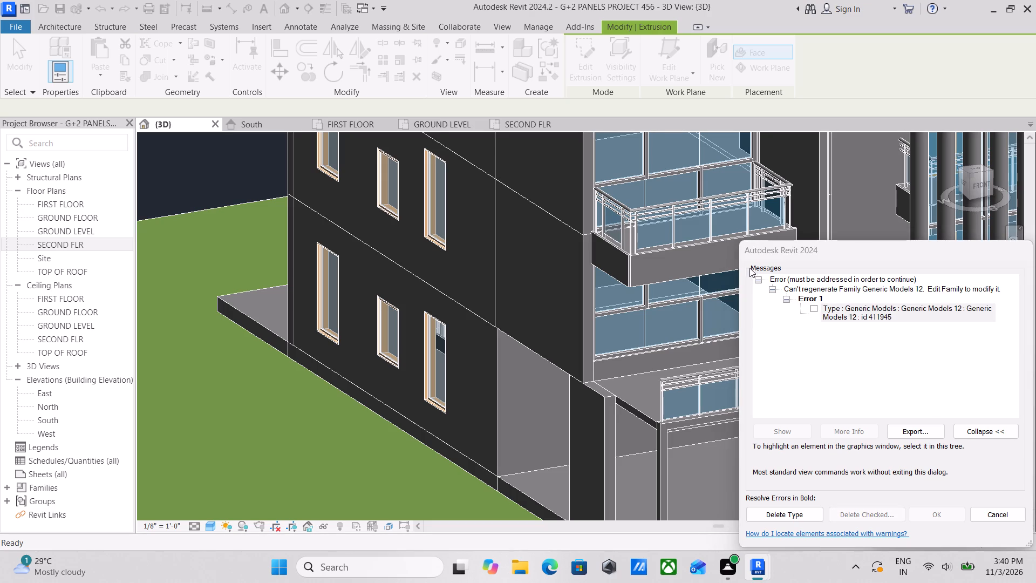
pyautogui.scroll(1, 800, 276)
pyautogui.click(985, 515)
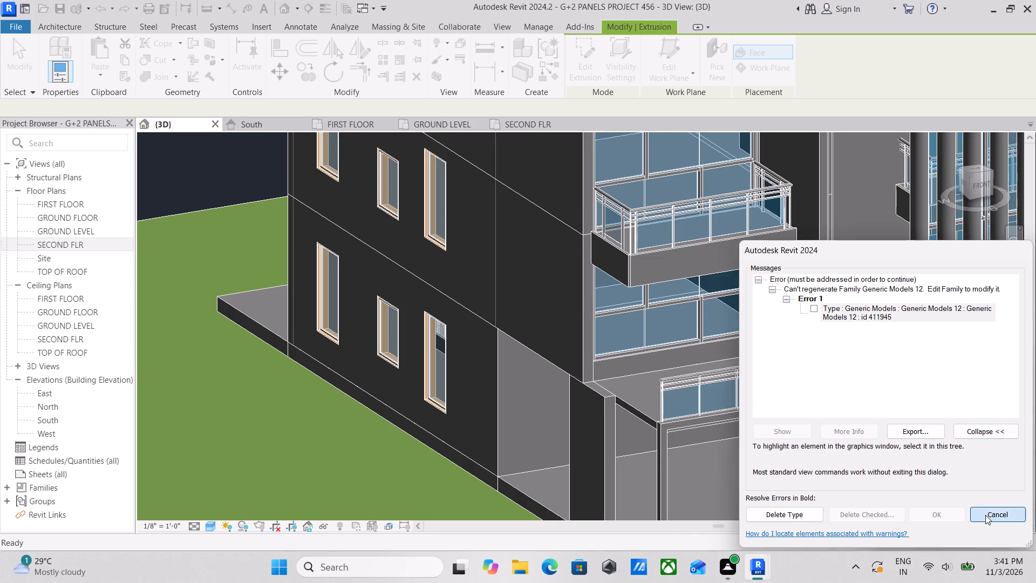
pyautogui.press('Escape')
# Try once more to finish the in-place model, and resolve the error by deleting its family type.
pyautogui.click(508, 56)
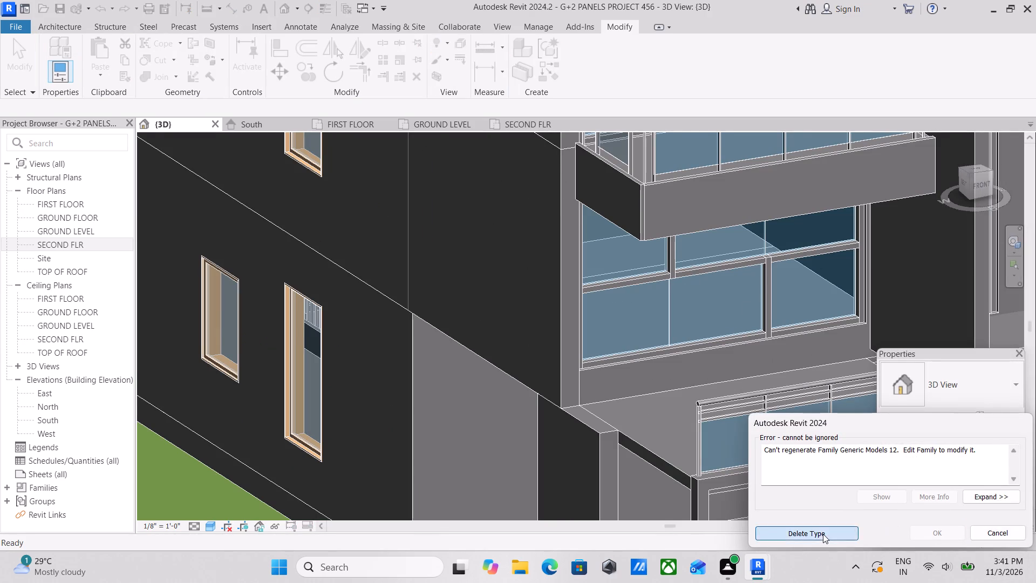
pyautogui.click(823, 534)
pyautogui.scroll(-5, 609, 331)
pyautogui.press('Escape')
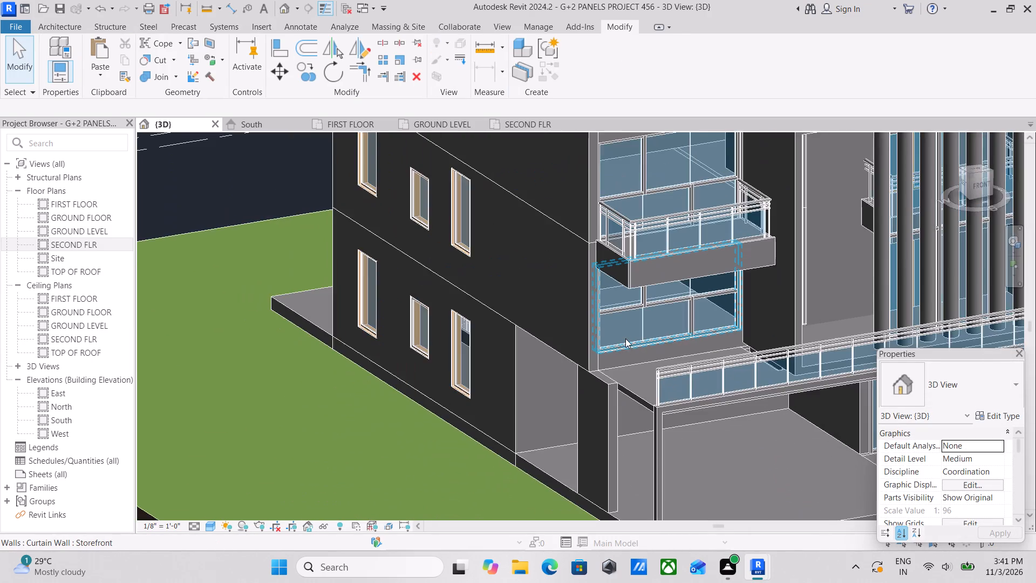
# Examine the building's side wall, front balcony and wall corner from the side and from above.
pyautogui.moveTo(625, 338); pyautogui.dragTo(719, 384, button='middle')
pyautogui.moveTo(649, 333); pyautogui.dragTo(469, 303, button='middle')
pyautogui.keyDown('shift'); pyautogui.moveTo(671, 377); pyautogui.dragTo(769, 409, button='middle'); pyautogui.keyUp('shift')
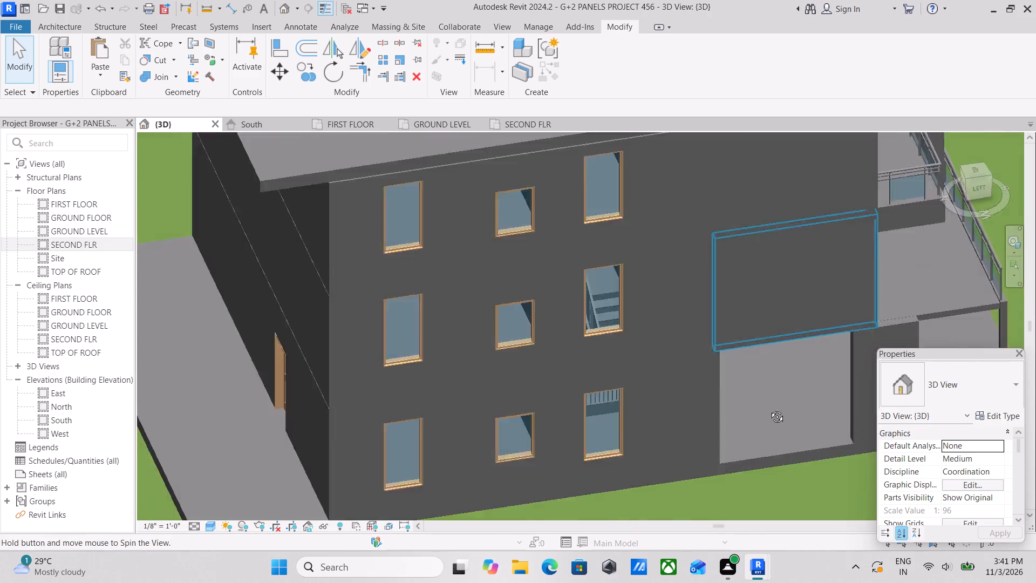
pyautogui.keyDown('shift'); pyautogui.moveTo(769, 409); pyautogui.dragTo(774, 408, button='middle'); pyautogui.keyUp('shift')
pyautogui.moveTo(702, 351); pyautogui.dragTo(476, 376, button='middle')
pyautogui.keyDown('shift'); pyautogui.scroll(1, 569, 313); pyautogui.keyUp('shift')
pyautogui.keyDown('shift'); pyautogui.moveTo(569, 313); pyautogui.dragTo(428, 330, button='middle'); pyautogui.keyUp('shift')
pyautogui.scroll(1, 403, 318)
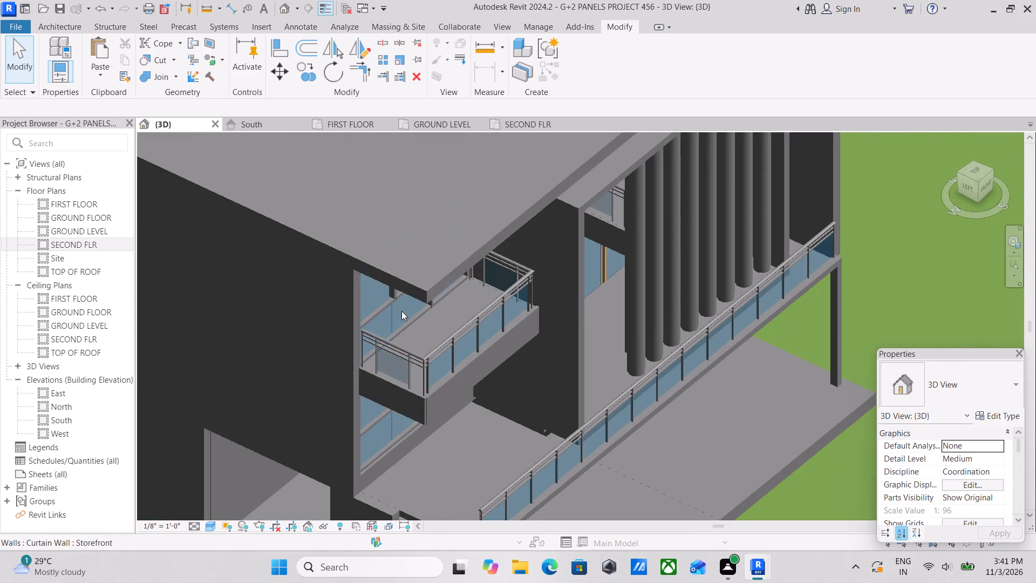
# Examine the first-floor side wall where it meets the front balcony and storefront glazing, selecting the wall to check its extents.
pyautogui.scroll(4, 381, 421)
pyautogui.moveTo(319, 447); pyautogui.dragTo(323, 412, button='middle')
pyautogui.scroll(4, 341, 280)
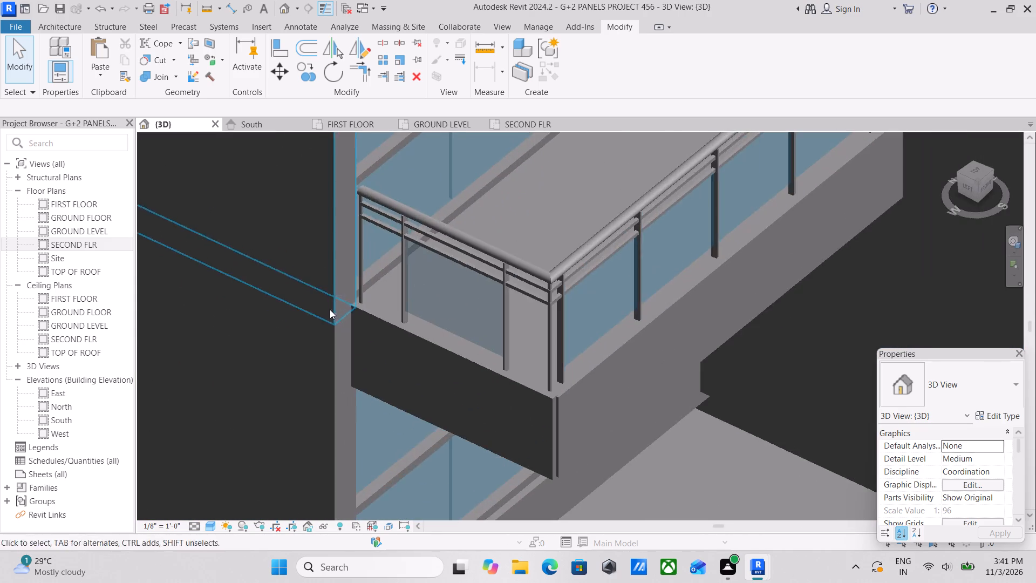
pyautogui.moveTo(322, 355); pyautogui.dragTo(348, 213, button='middle')
pyautogui.scroll(3, 384, 303)
pyautogui.moveTo(379, 294); pyautogui.dragTo(404, 215, button='middle')
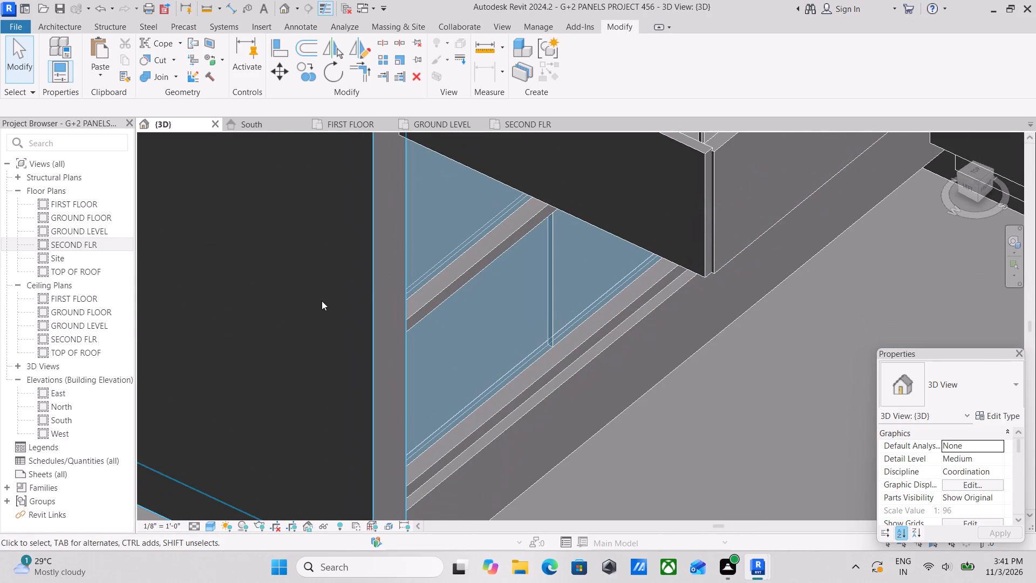
pyautogui.click(373, 280)
pyautogui.scroll(-3, 392, 291)
pyautogui.moveTo(393, 291); pyautogui.dragTo(495, 327, button='middle')
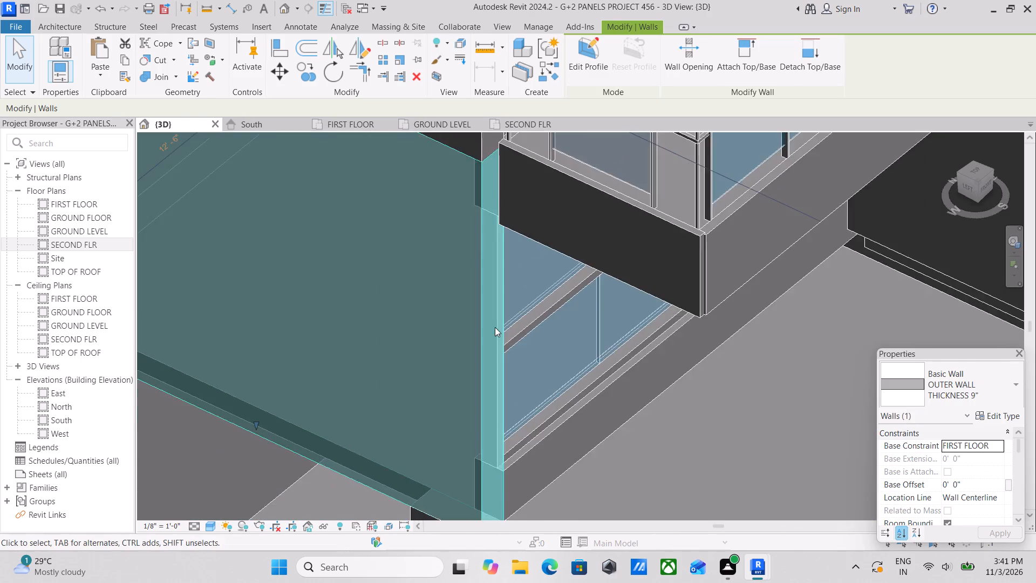
pyautogui.scroll(-3, 496, 324)
pyautogui.moveTo(488, 310); pyautogui.dragTo(489, 293, button='middle')
pyautogui.scroll(-2, 490, 446)
pyautogui.moveTo(490, 446); pyautogui.dragTo(492, 446, button='middle')
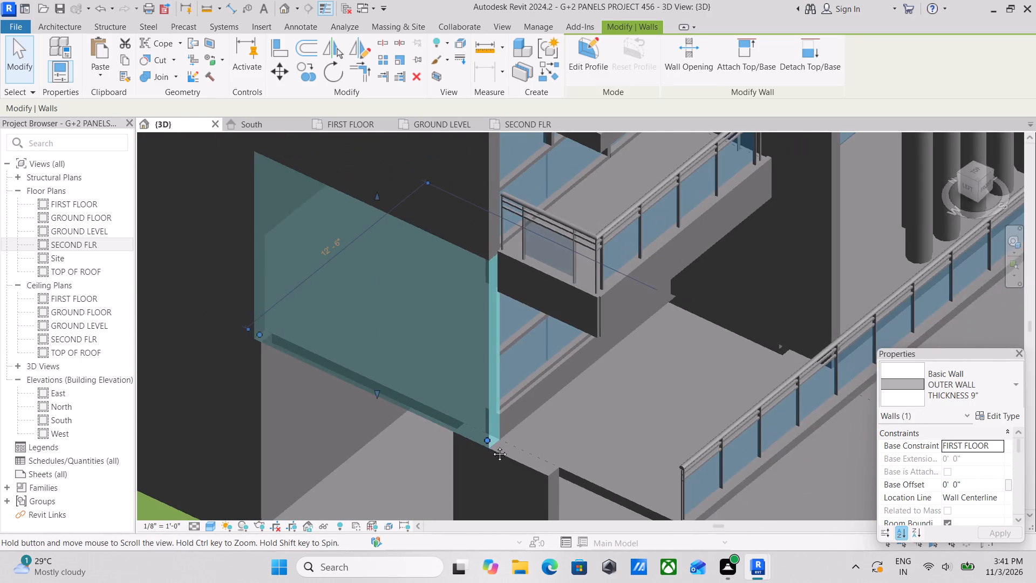
pyautogui.moveTo(492, 446); pyautogui.dragTo(504, 448, button='middle')
pyautogui.scroll(-2, 530, 362)
pyautogui.moveTo(529, 361); pyautogui.dragTo(516, 392, button='middle')
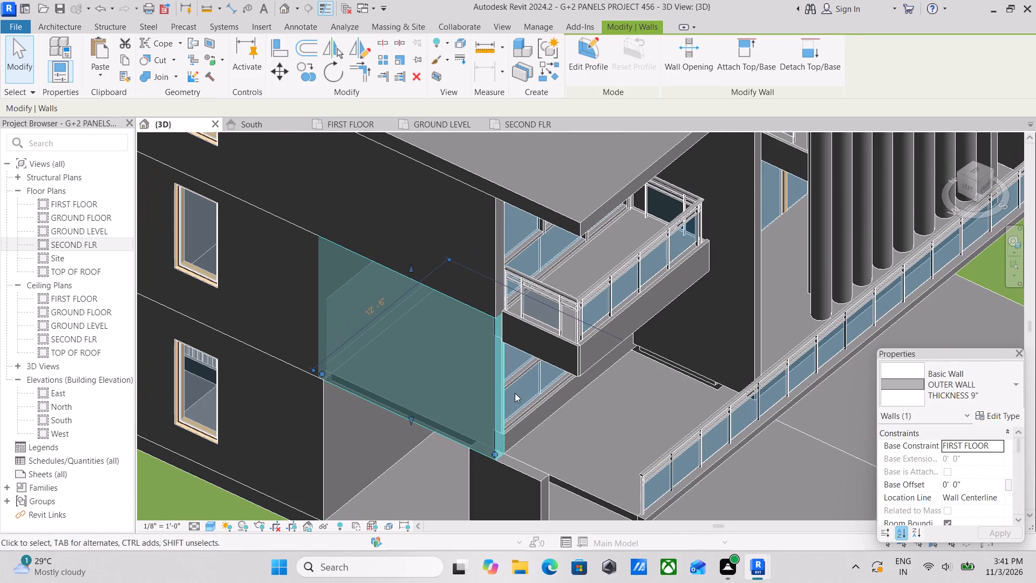
pyautogui.press('Escape')
pyautogui.scroll(-2, 515, 393)
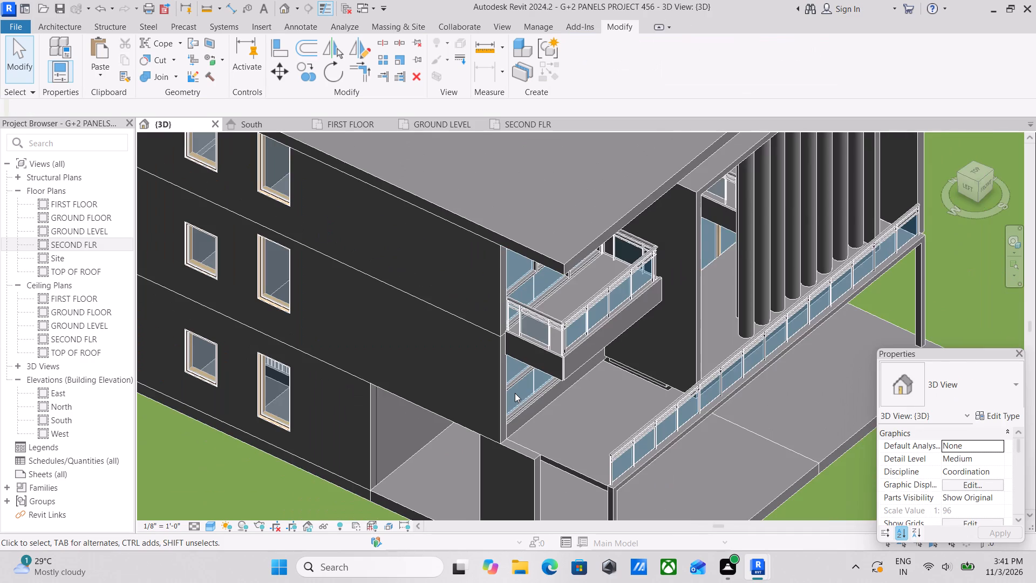
# Examine the front facade and the wall corner beside the upper balcony from a lower front-facing angle and up close.
pyautogui.keyDown('shift'); pyautogui.moveTo(581, 401); pyautogui.dragTo(662, 302, button='middle'); pyautogui.keyUp('shift')
pyautogui.keyDown('shift'); pyautogui.scroll(-1, 638, 309); pyautogui.keyUp('shift')
pyautogui.keyDown('shift'); pyautogui.moveTo(699, 303); pyautogui.dragTo(583, 336, button='middle'); pyautogui.keyUp('shift')
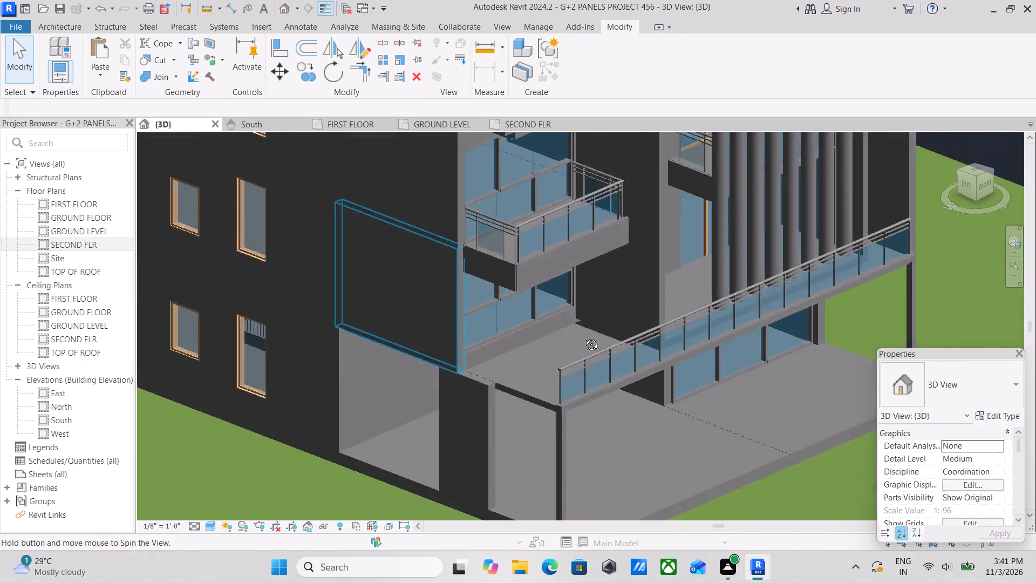
pyautogui.keyDown('shift'); pyautogui.moveTo(583, 336); pyautogui.dragTo(570, 337, button='middle'); pyautogui.keyUp('shift')
pyautogui.moveTo(574, 331); pyautogui.dragTo(550, 295, button='middle')
pyautogui.moveTo(366, 343); pyautogui.dragTo(393, 367, button='middle')
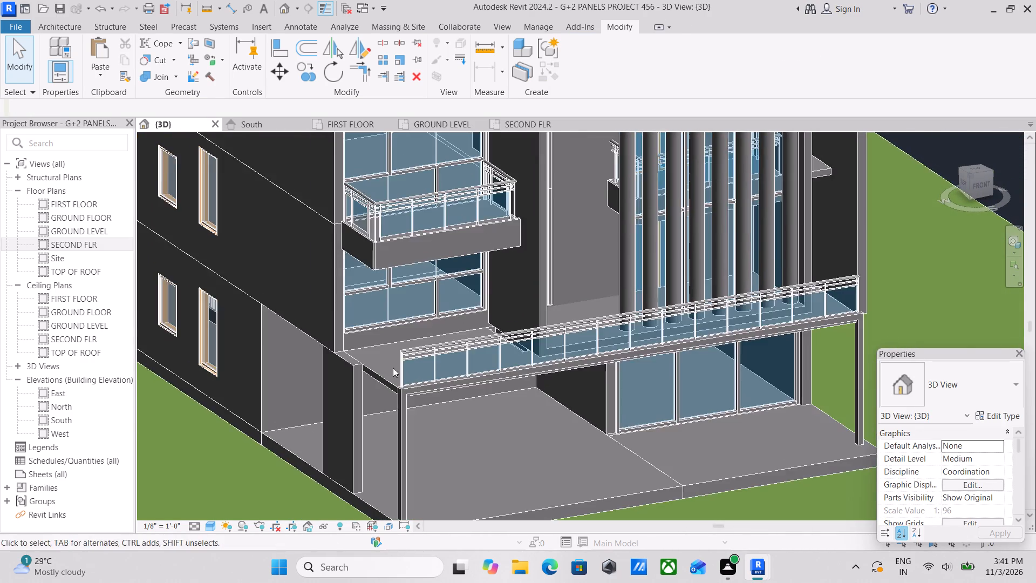
pyautogui.scroll(4, 326, 297)
pyautogui.moveTo(352, 294); pyautogui.dragTo(377, 364, button='middle')
pyautogui.scroll(3, 372, 267)
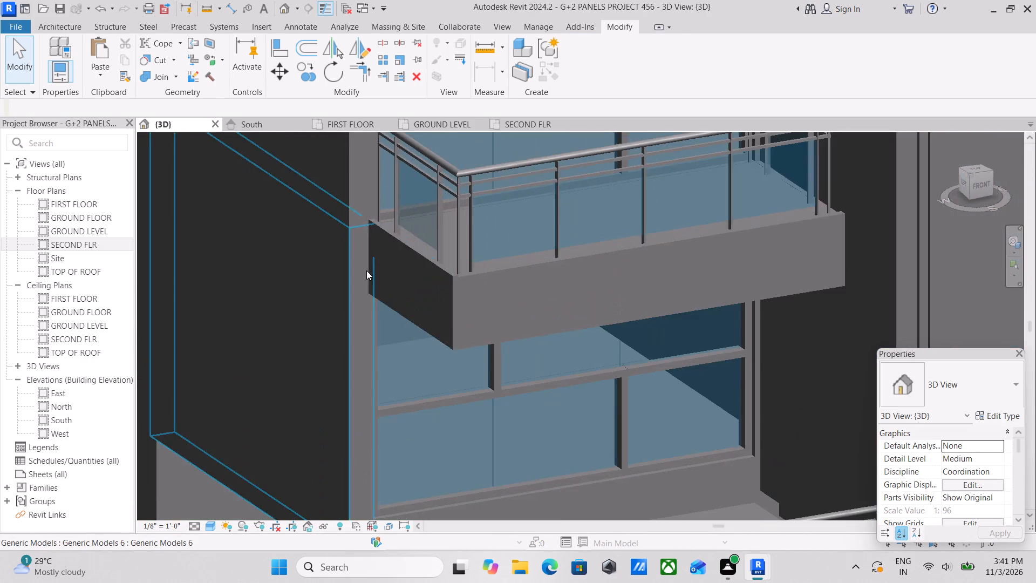
pyautogui.scroll(2, 366, 270)
pyautogui.keyDown('shift'); pyautogui.moveTo(366, 270); pyautogui.dragTo(377, 283, button='middle'); pyautogui.keyUp('shift')
pyautogui.scroll(-2, 458, 303)
pyautogui.middleClick(457, 304)
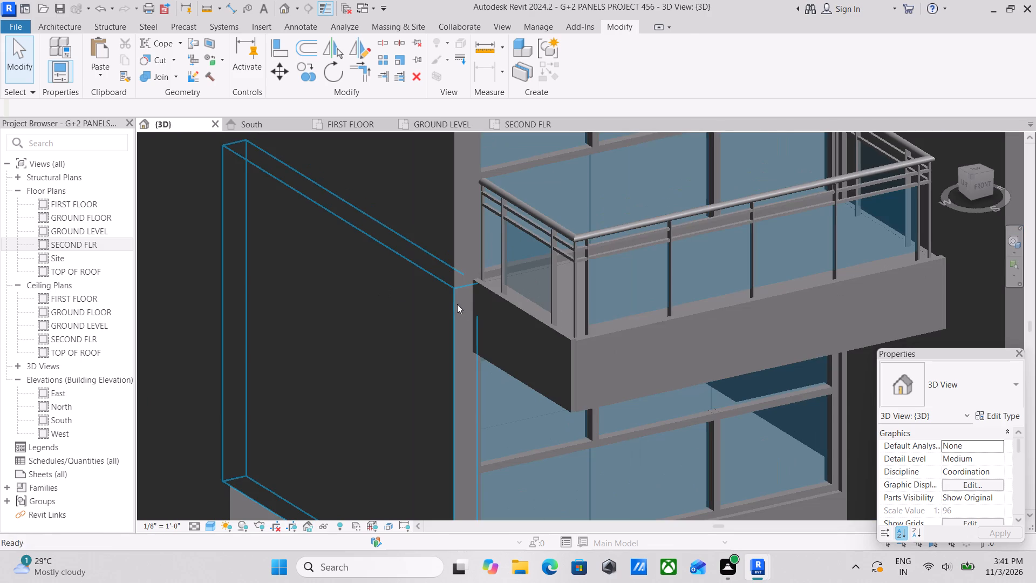
pyautogui.scroll(-2, 457, 308)
pyautogui.keyDown('shift'); pyautogui.moveTo(457, 308); pyautogui.dragTo(472, 306, button='middle'); pyautogui.keyUp('shift')
pyautogui.scroll(-1, 643, 350)
pyautogui.moveTo(638, 348); pyautogui.dragTo(638, 342, button='middle')
pyautogui.scroll(3, 603, 343)
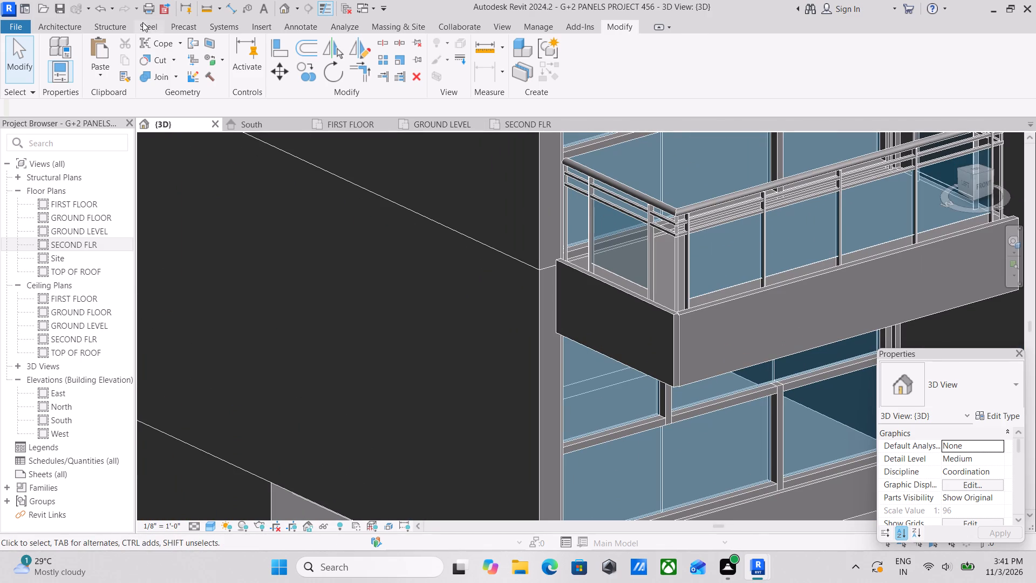
# Start a new in-place model in the Generic Models category, accepting the name Generic Models 12.
pyautogui.click(45, 25)
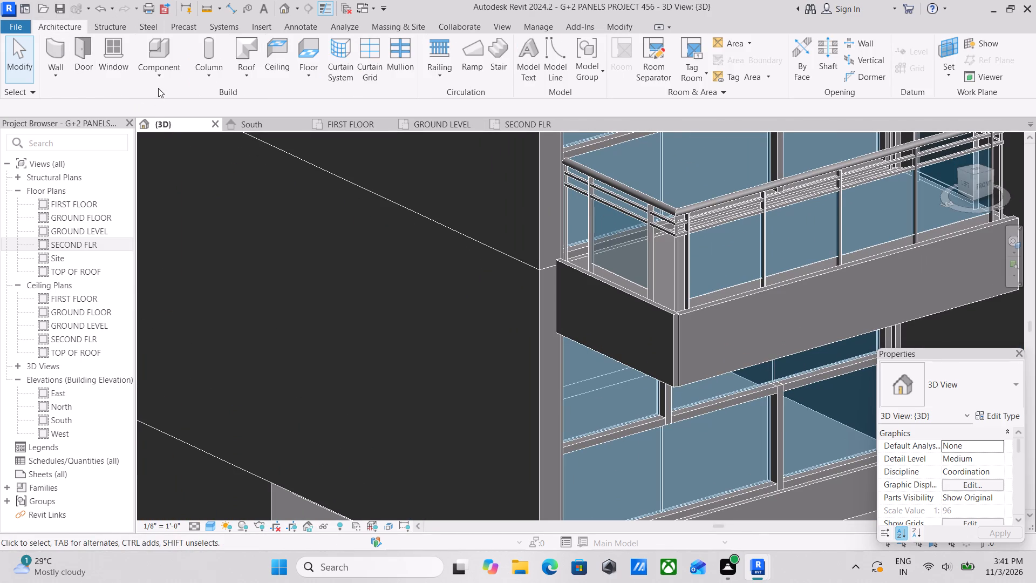
pyautogui.click(162, 84)
pyautogui.click(183, 132)
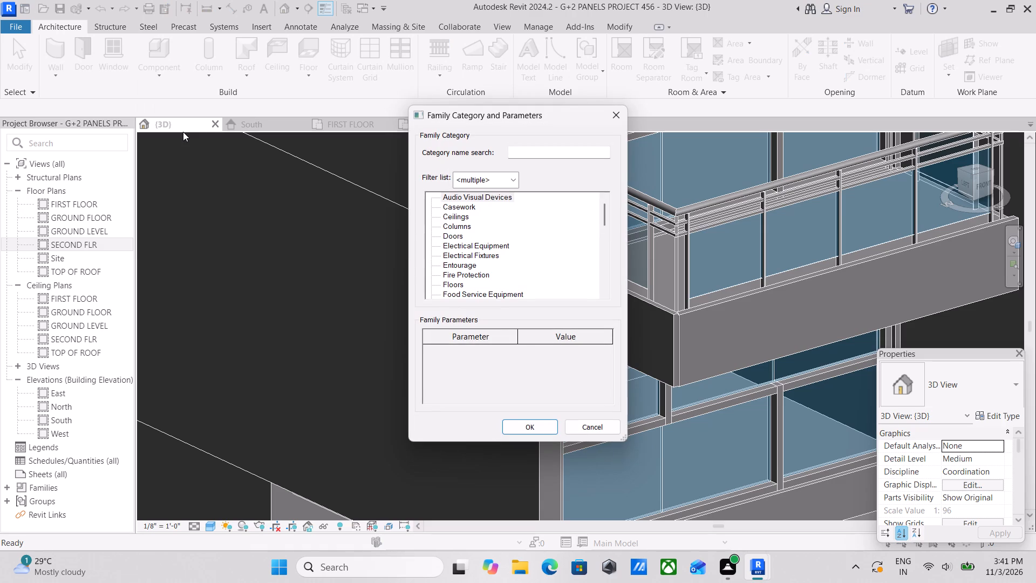
pyautogui.scroll(-3, 426, 333)
pyautogui.scroll(-2, 465, 274)
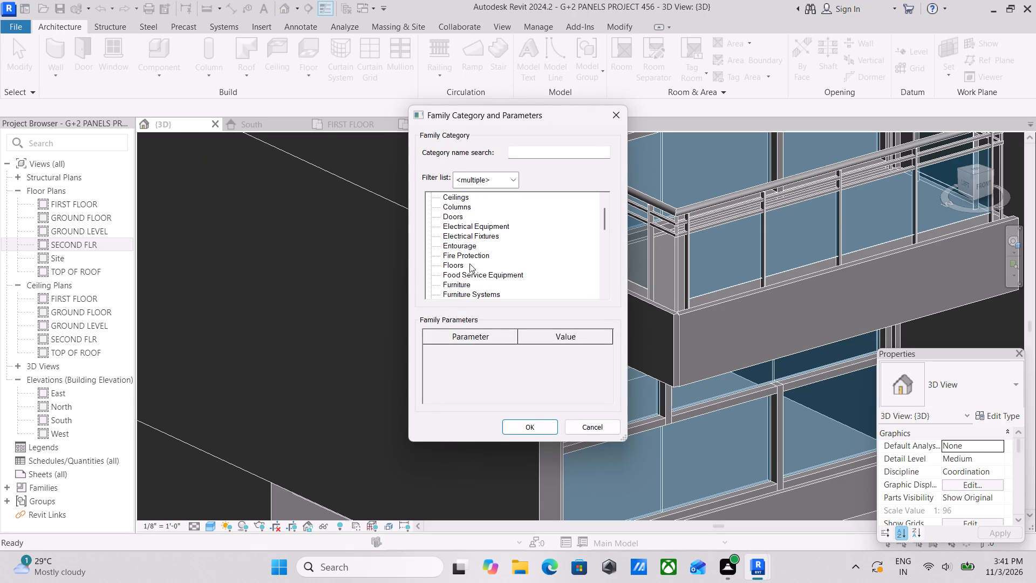
pyautogui.scroll(1, 470, 240)
pyautogui.scroll(-2, 464, 279)
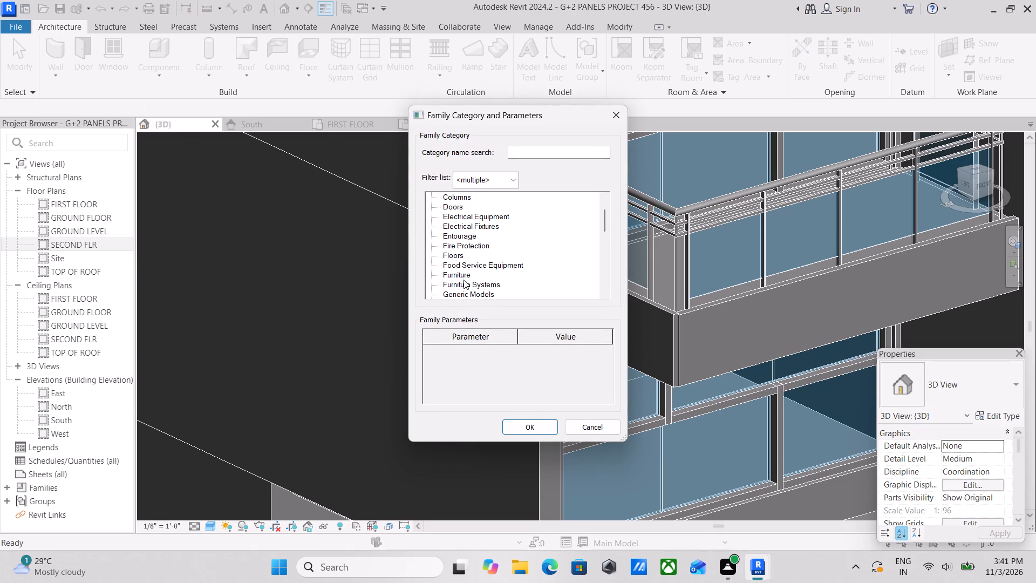
pyautogui.scroll(-1, 464, 280)
pyautogui.click(461, 284)
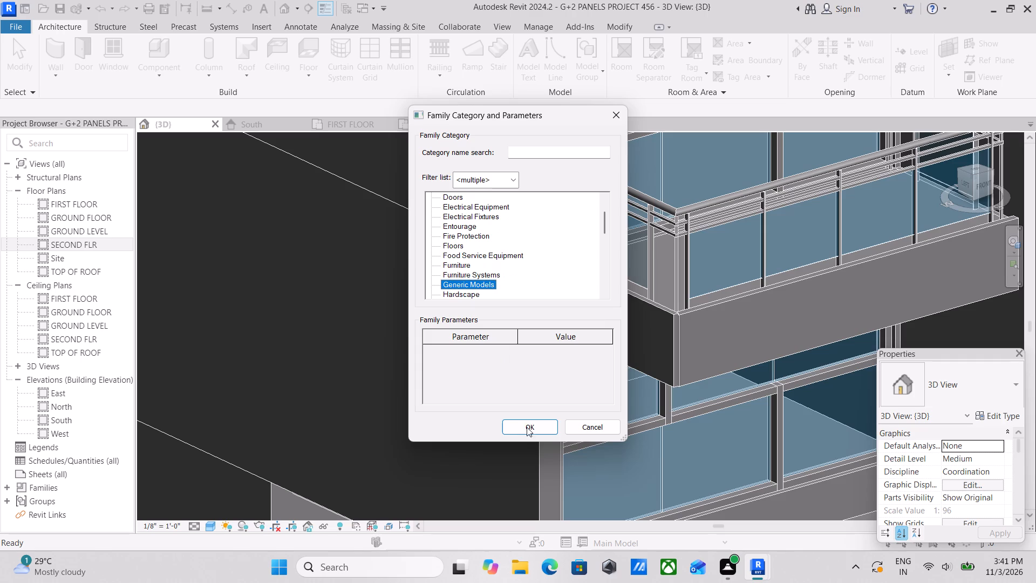
pyautogui.click(531, 425)
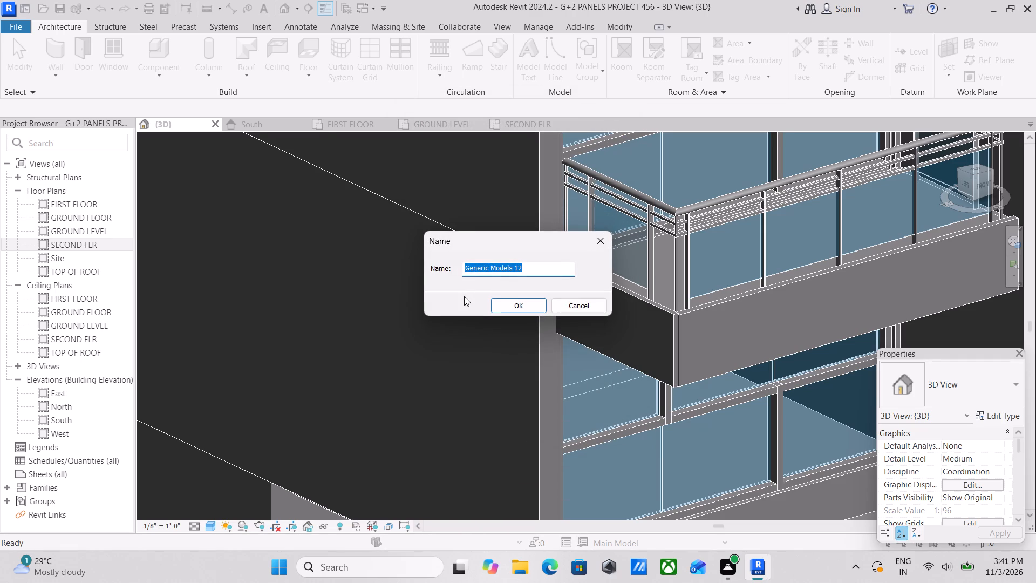
pyautogui.click(509, 304)
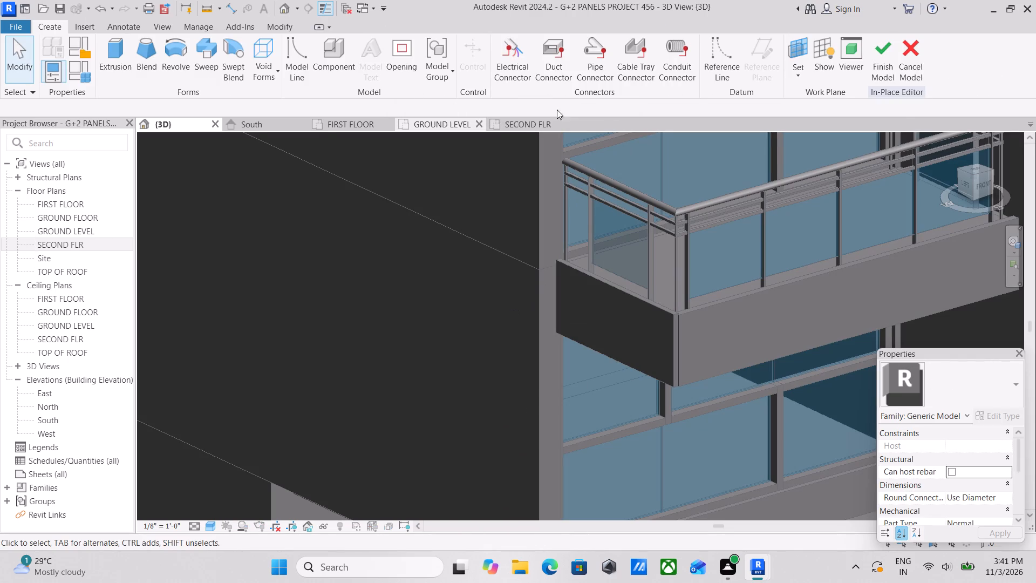
# Pick the side-facing end face of the upper balcony's solid edge band as the work plane.
pyautogui.click(801, 80)
pyautogui.click(816, 121)
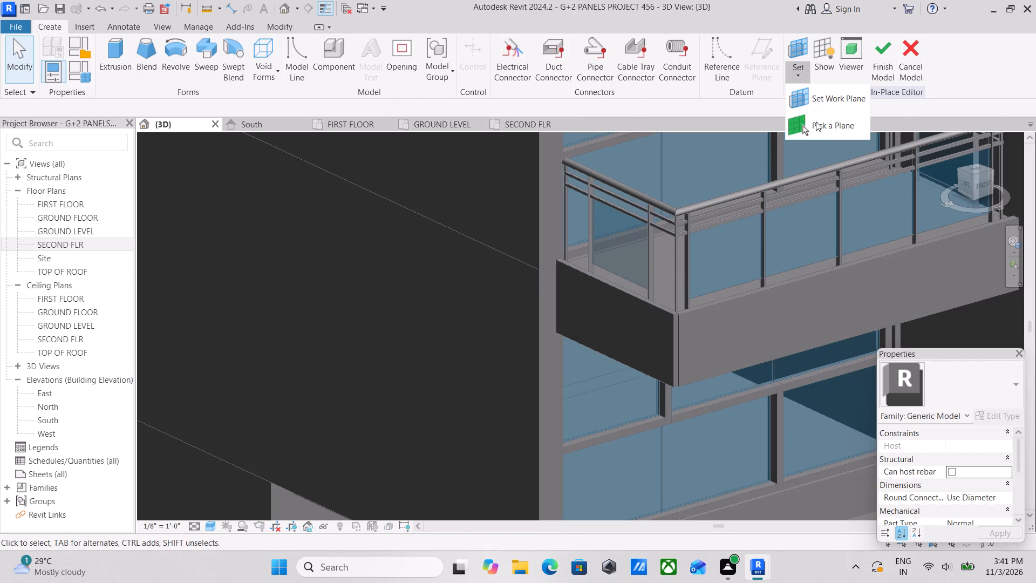
pyautogui.scroll(3, 701, 272)
pyautogui.scroll(2, 534, 269)
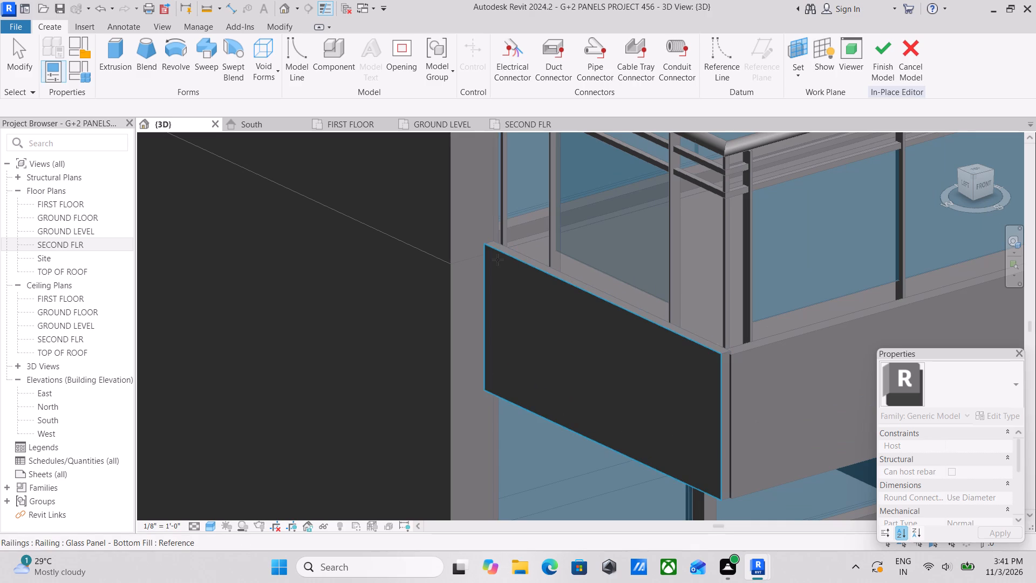
pyautogui.moveTo(616, 310); pyautogui.dragTo(720, 290, button='middle')
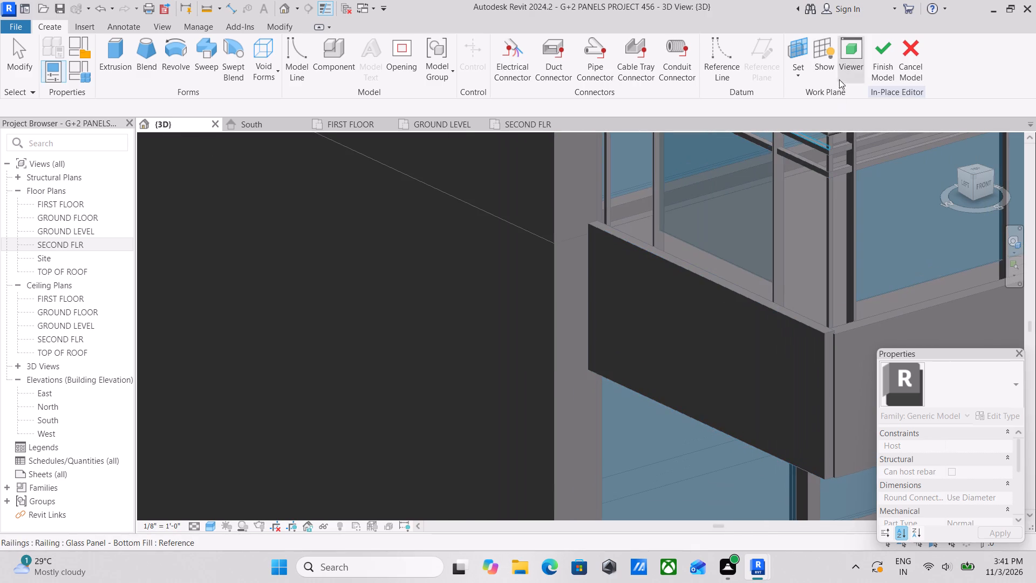
pyautogui.click(679, 273)
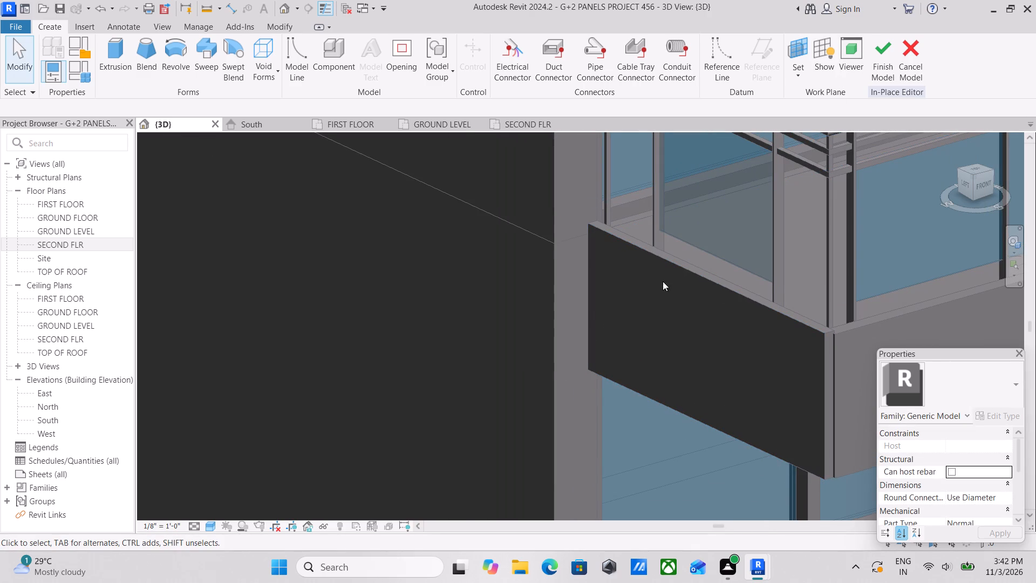
# Extrude a rectangle about 5'-3" by 2'-2" sketched corner to corner over the balcony band's end face.
pyautogui.click(114, 65)
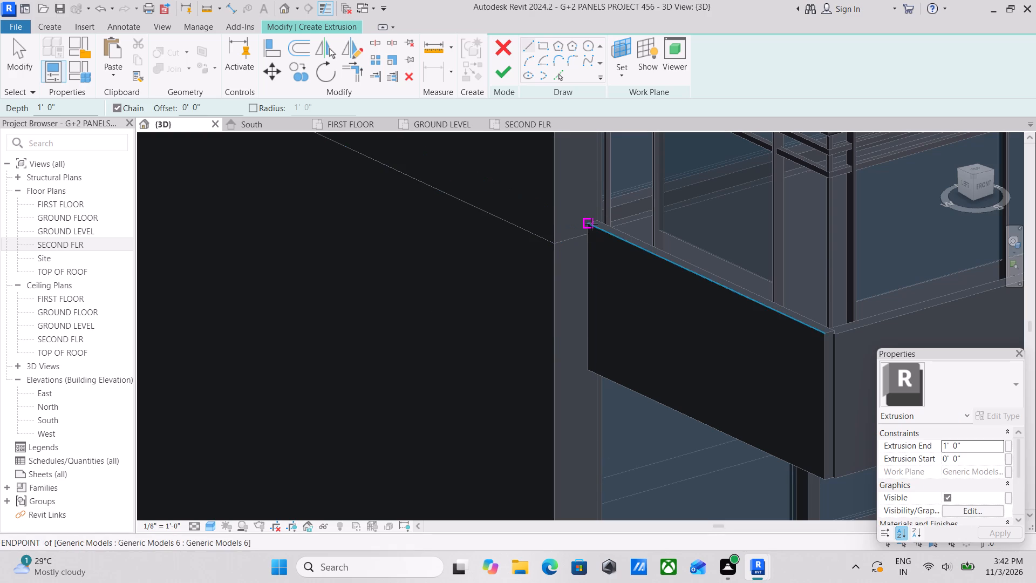
pyautogui.click(591, 224)
pyautogui.press('Escape')
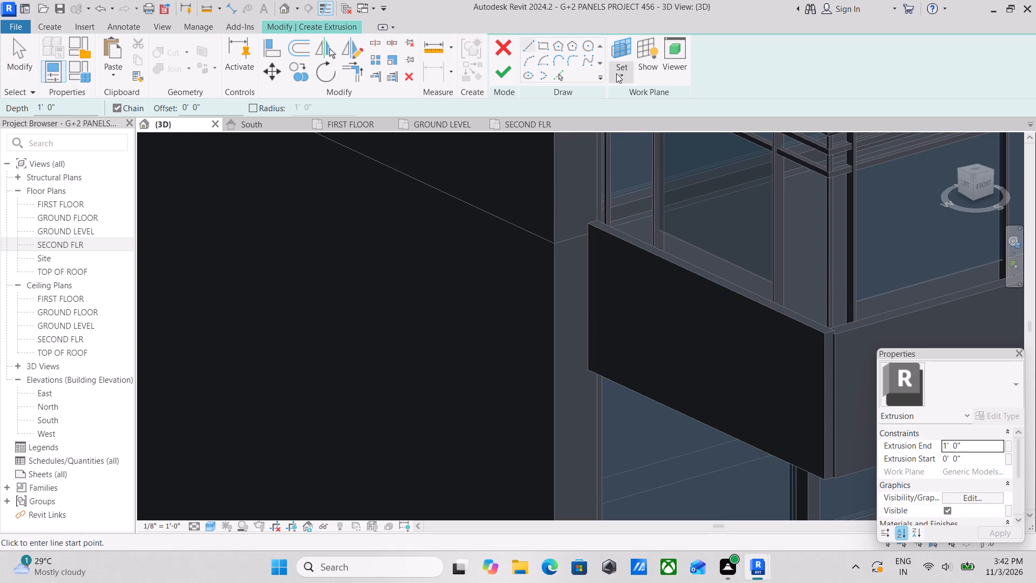
pyautogui.click(548, 43)
pyautogui.click(591, 229)
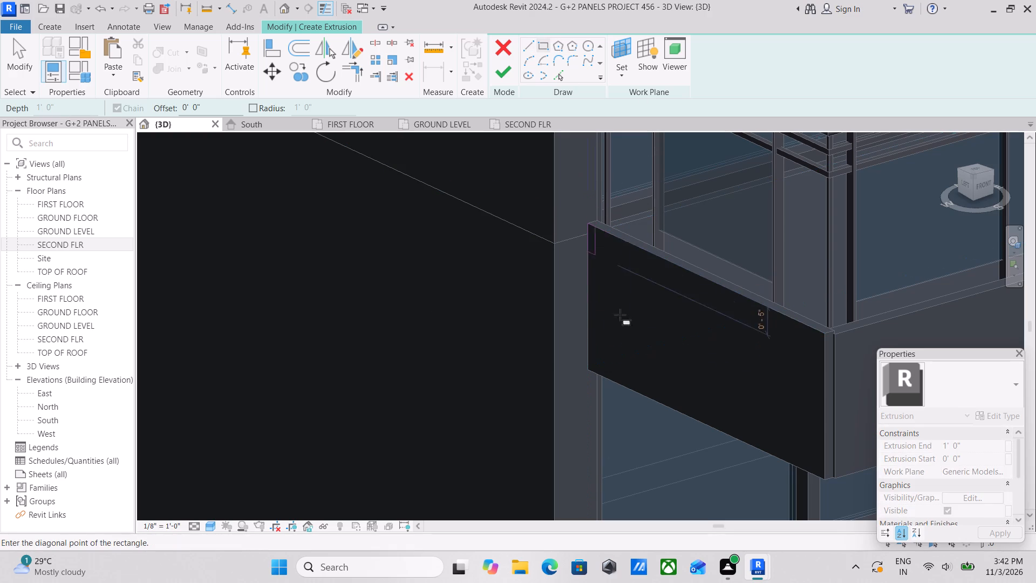
pyautogui.moveTo(628, 316); pyautogui.dragTo(609, 208, button='middle')
pyautogui.scroll(-1, 617, 260)
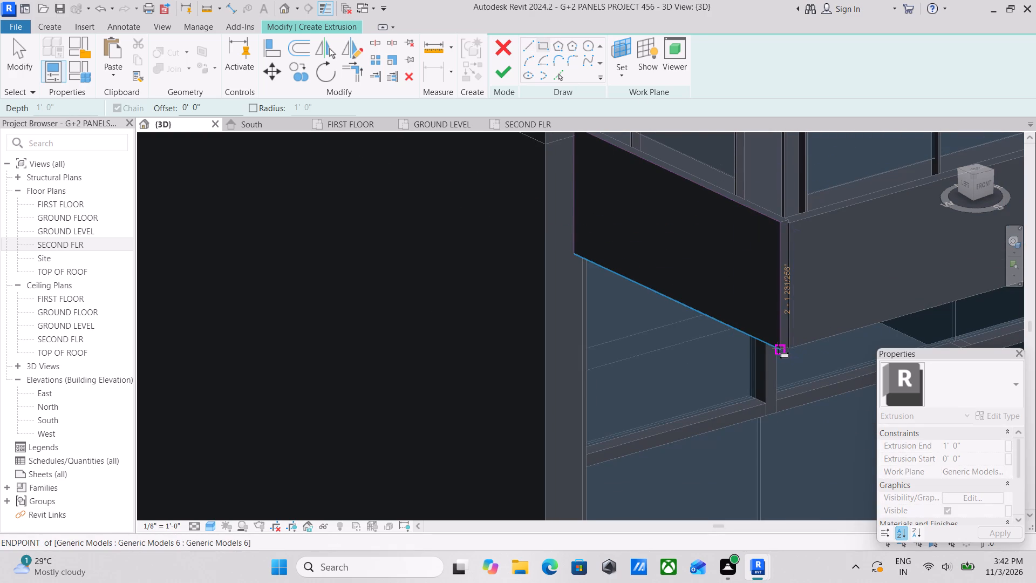
pyautogui.click(778, 348)
pyautogui.scroll(-2, 999, 484)
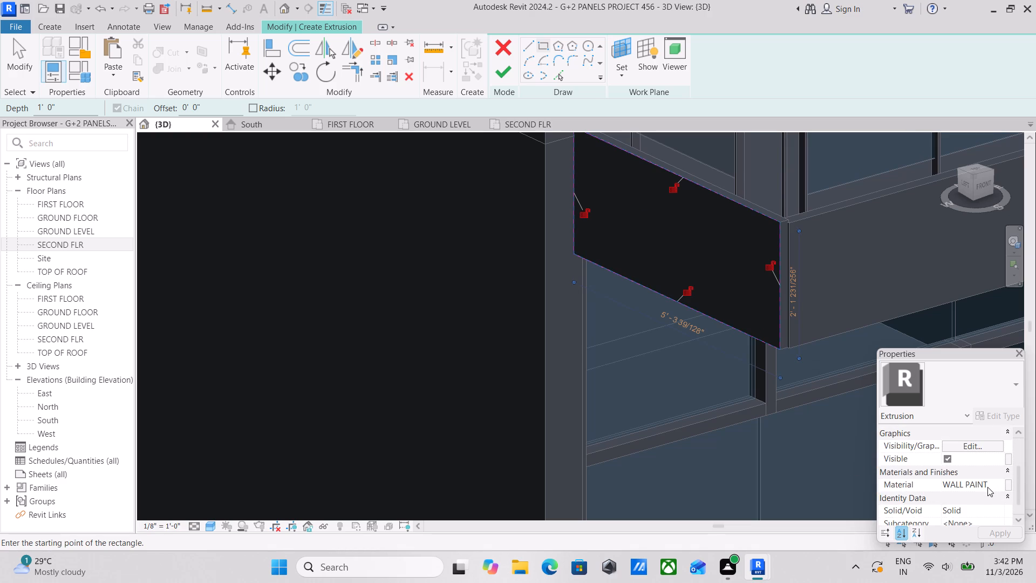
pyautogui.scroll(-2, 975, 490)
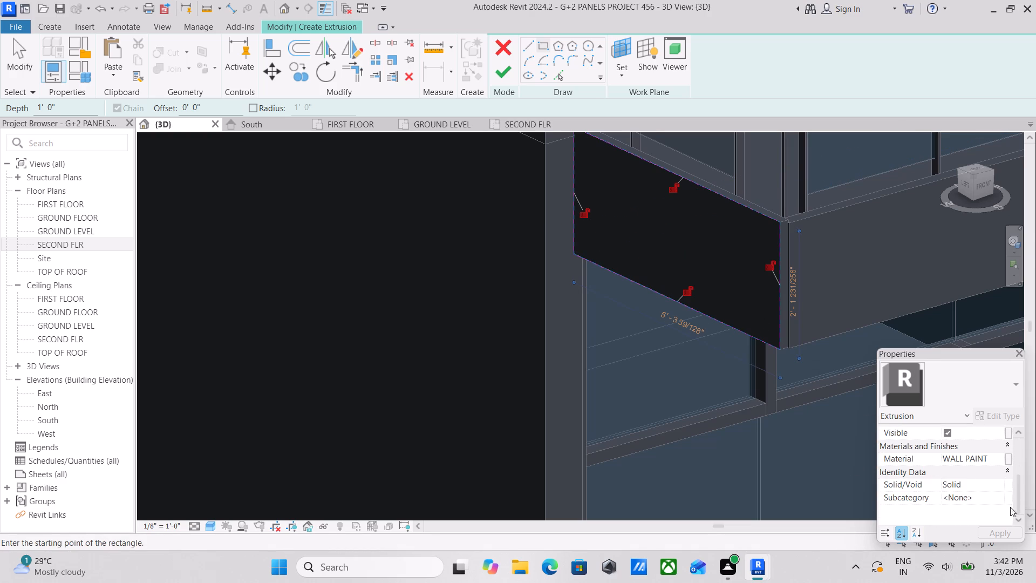
pyautogui.scroll(2, 980, 489)
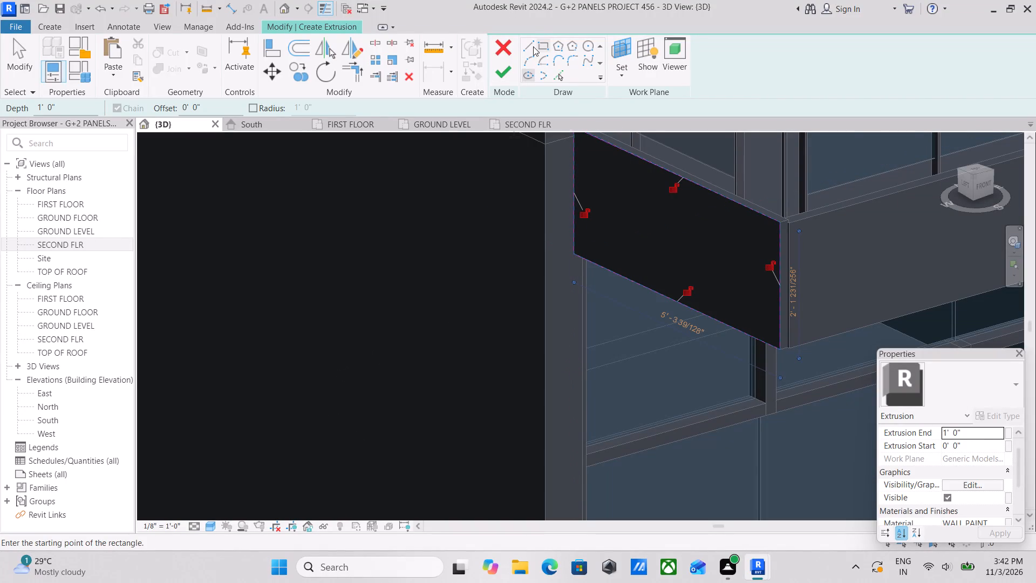
pyautogui.click(513, 71)
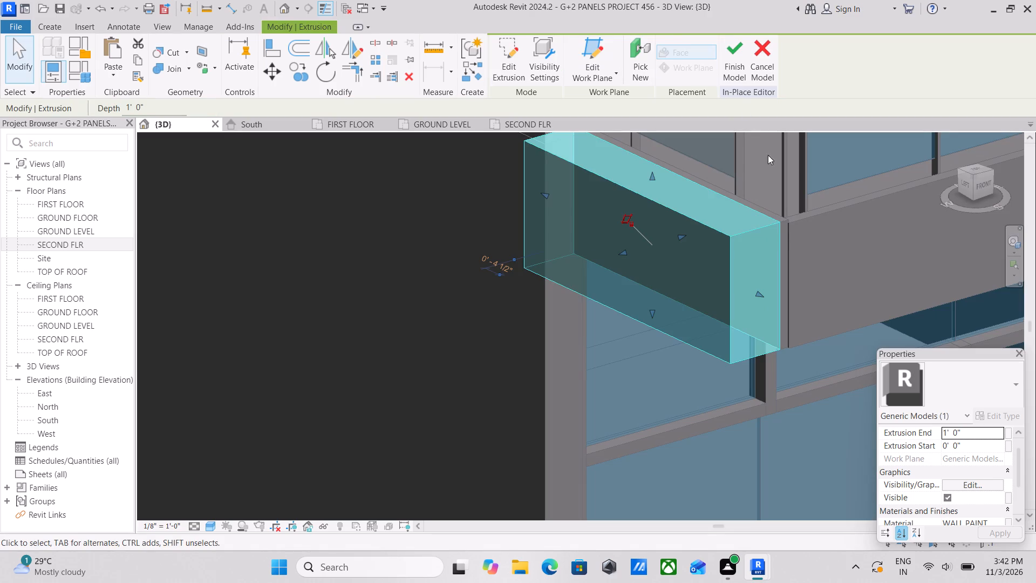
# Set the balcony end block's Extrusion End to 9" and finish the in-place model.
pyautogui.click(966, 432)
pyautogui.moveTo(966, 432); pyautogui.dragTo(938, 432)
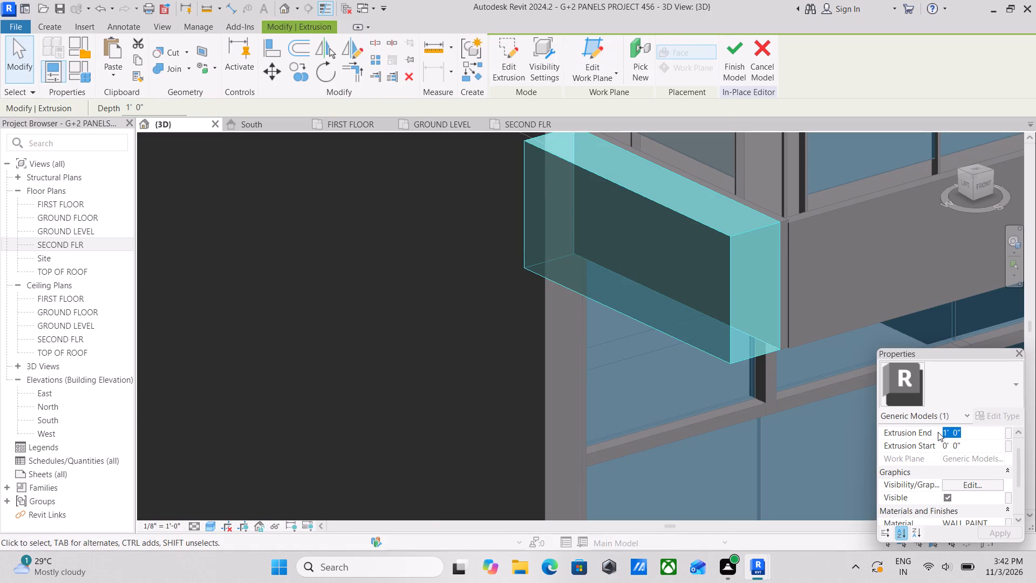
pyautogui.press('9')
pyautogui.hotkey('shift', '"')
pyautogui.press('Return')
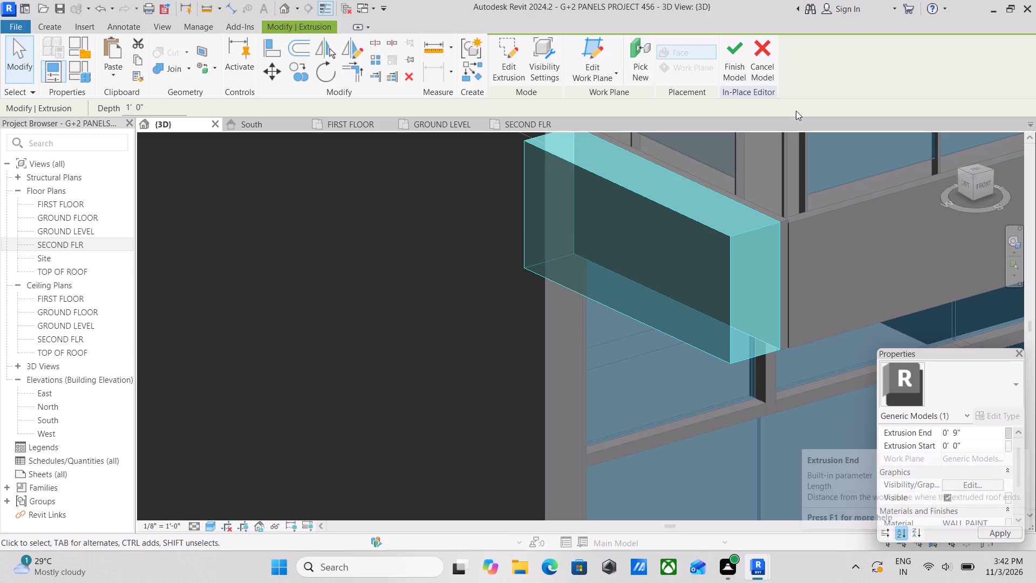
pyautogui.click(729, 54)
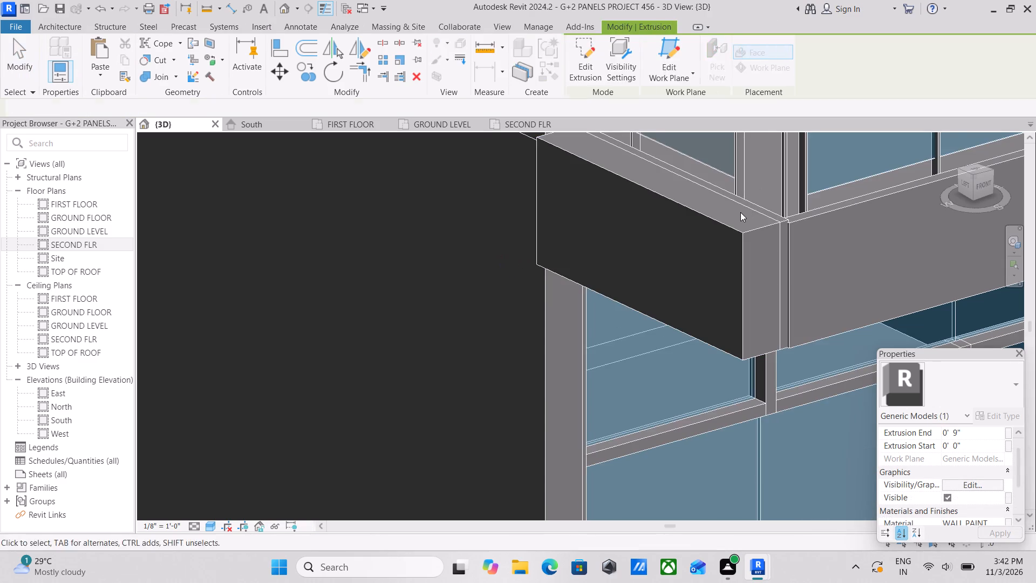
# Stretch the balcony end block's top face upward past the upper balcony railing to just beneath the roof overhang.
pyautogui.scroll(-4, 740, 212)
pyautogui.scroll(-3, 837, 225)
pyautogui.scroll(1, 823, 233)
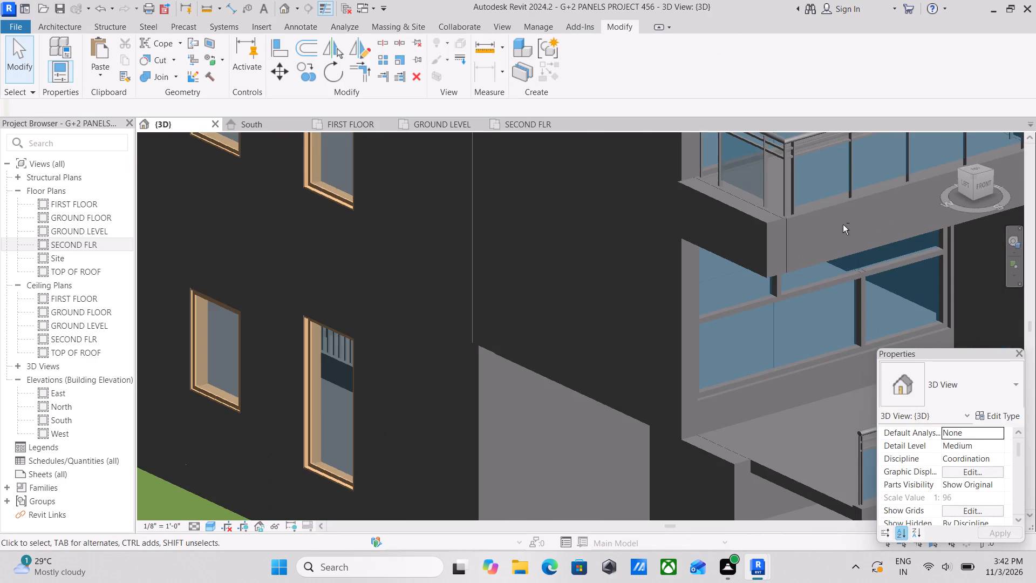
pyautogui.keyDown('shift'); pyautogui.moveTo(835, 228); pyautogui.dragTo(789, 235, button='middle'); pyautogui.keyUp('shift')
pyautogui.scroll(-2, 535, 296)
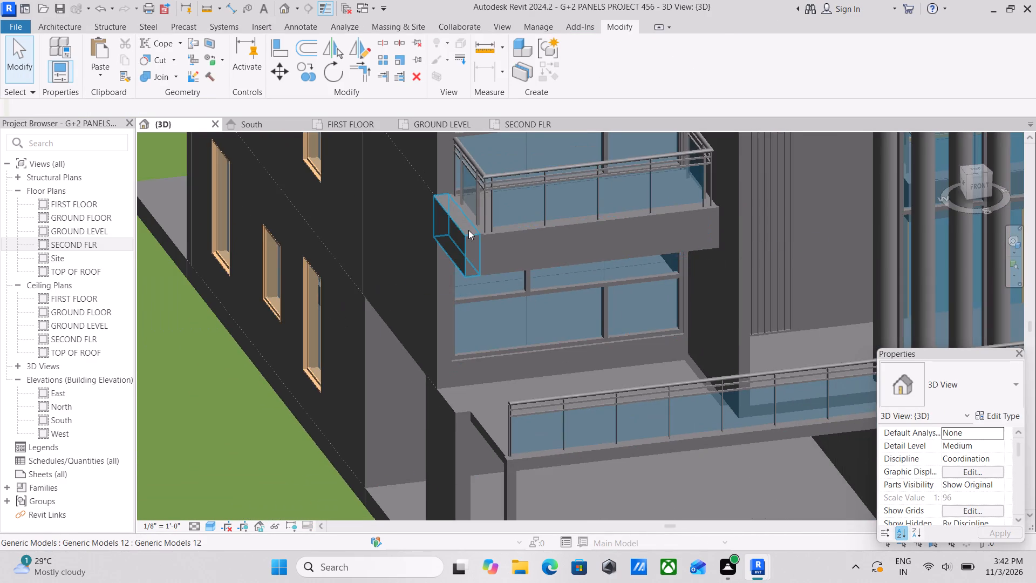
pyautogui.click(455, 227)
pyautogui.moveTo(456, 206); pyautogui.dragTo(452, 166)
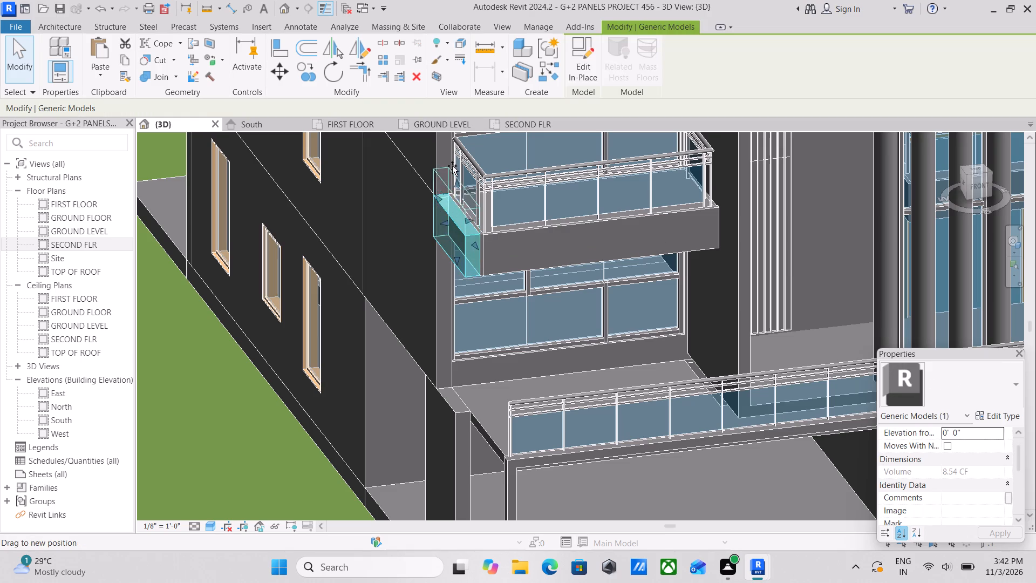
pyautogui.moveTo(452, 166); pyautogui.dragTo(446, 139)
pyautogui.moveTo(450, 225); pyautogui.dragTo(489, 390, button='middle')
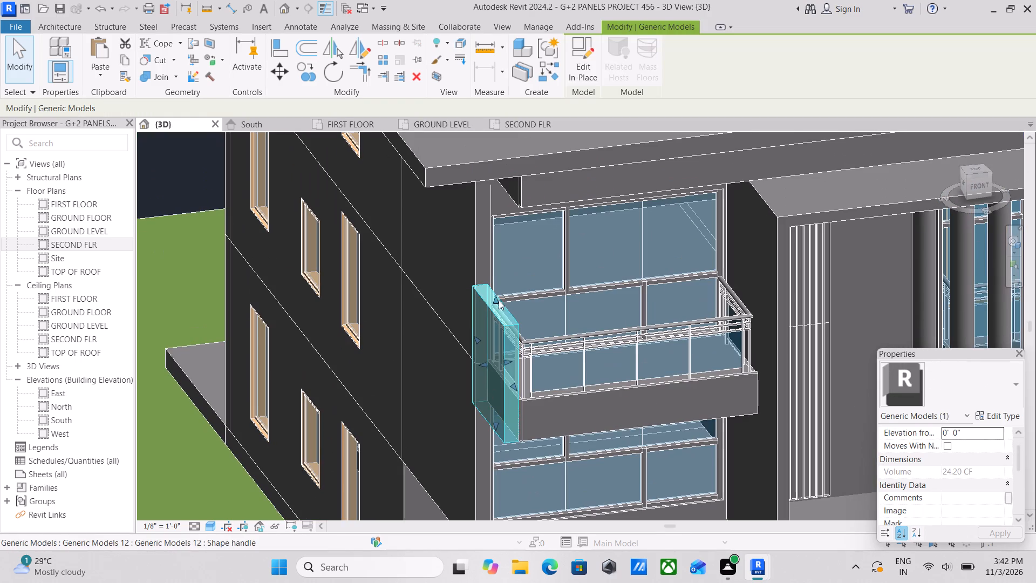
pyautogui.moveTo(499, 296); pyautogui.dragTo(508, 186)
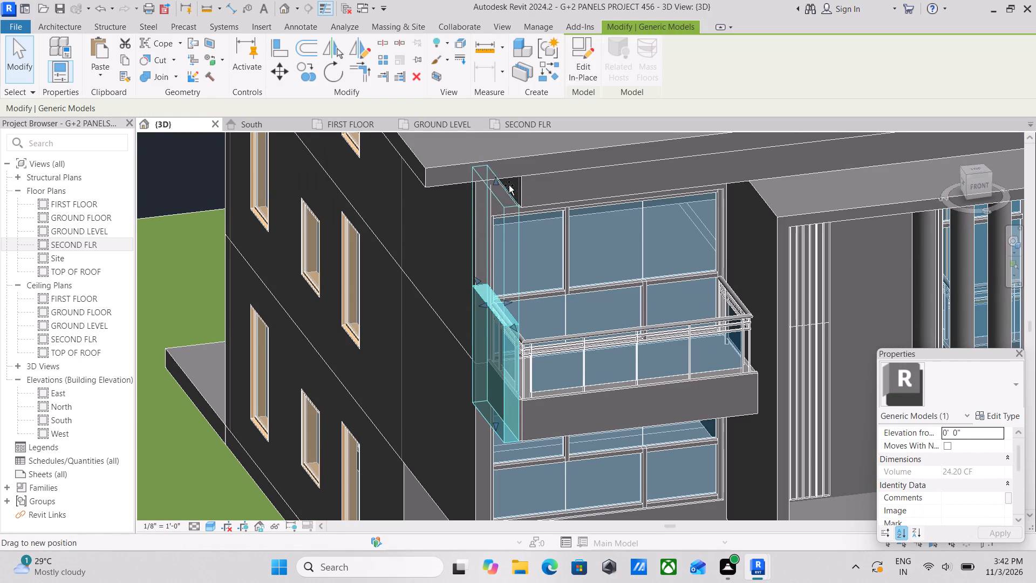
# Stretch the balcony end block's bottom face downward past the lower windows to the first-floor terrace slab's edge.
pyautogui.moveTo(466, 342); pyautogui.dragTo(493, 241, button='middle')
pyautogui.scroll(2, 505, 345)
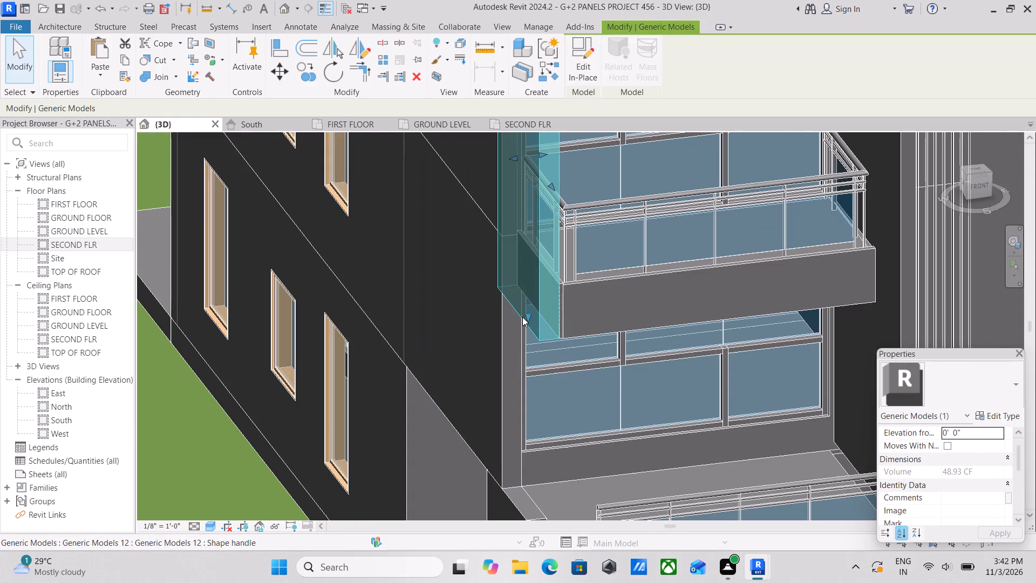
pyautogui.moveTo(528, 318); pyautogui.dragTo(546, 456)
pyautogui.moveTo(546, 455); pyautogui.dragTo(545, 437, button='middle')
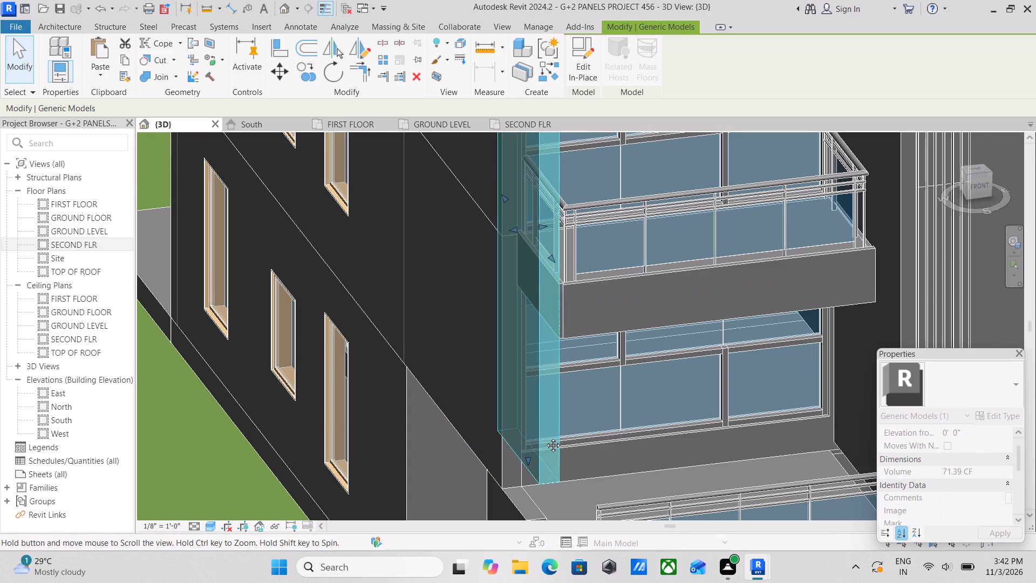
pyautogui.moveTo(545, 437); pyautogui.dragTo(552, 283, button='middle')
pyautogui.scroll(2, 542, 320)
pyautogui.moveTo(531, 274); pyautogui.dragTo(534, 299)
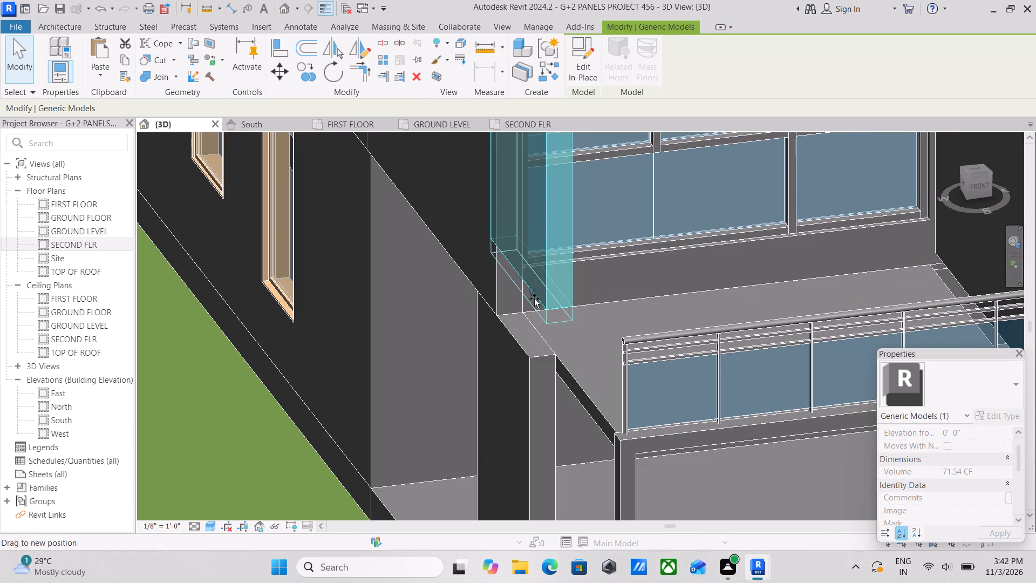
pyautogui.moveTo(534, 299); pyautogui.dragTo(533, 341)
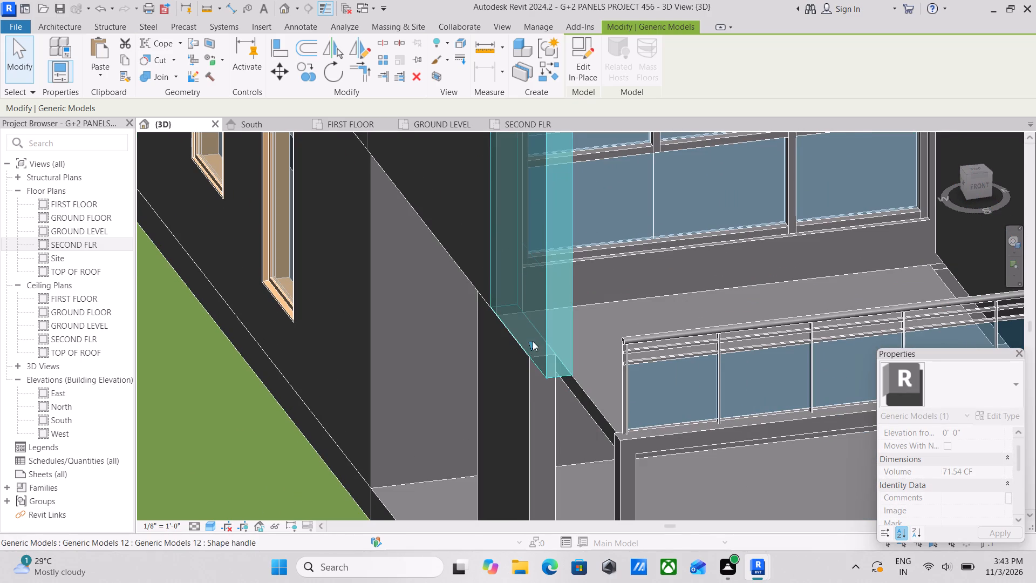
# Examine the stretched vertical fin from the front and around the building to judge how it fits the facade.
pyautogui.click(982, 188)
pyautogui.scroll(-2, 651, 394)
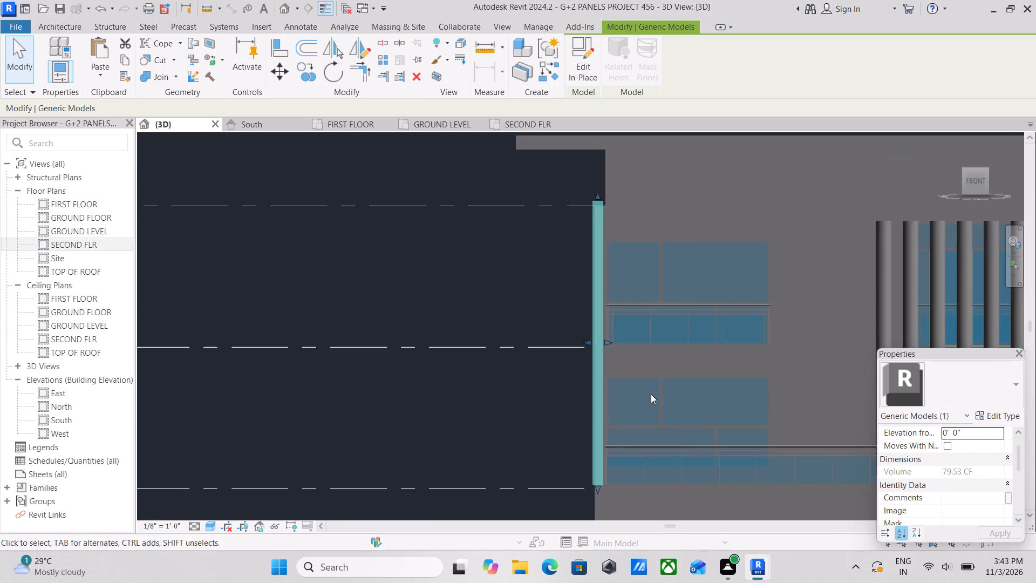
pyautogui.press('Escape')
pyautogui.scroll(-4, 639, 333)
pyautogui.moveTo(670, 321); pyautogui.dragTo(672, 365, button='middle')
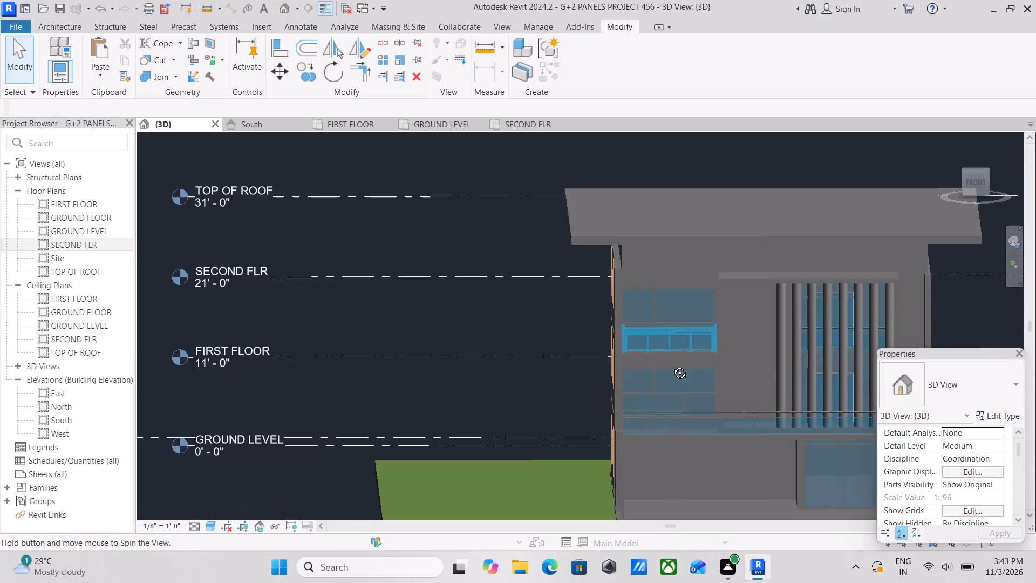
pyautogui.moveTo(672, 365); pyautogui.dragTo(588, 434, button='middle')
pyautogui.keyDown('shift'); pyautogui.moveTo(634, 379); pyautogui.dragTo(869, 358, button='middle'); pyautogui.keyUp('shift')
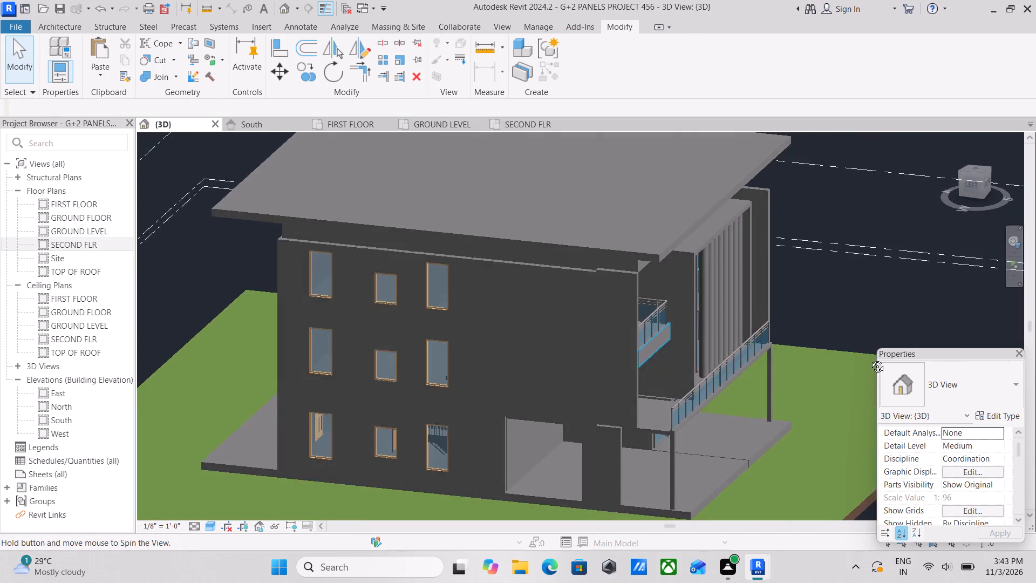
pyautogui.keyDown('shift'); pyautogui.moveTo(869, 358); pyautogui.dragTo(939, 293, button='middle'); pyautogui.keyUp('shift')
pyautogui.moveTo(725, 351); pyautogui.dragTo(765, 284, button='middle')
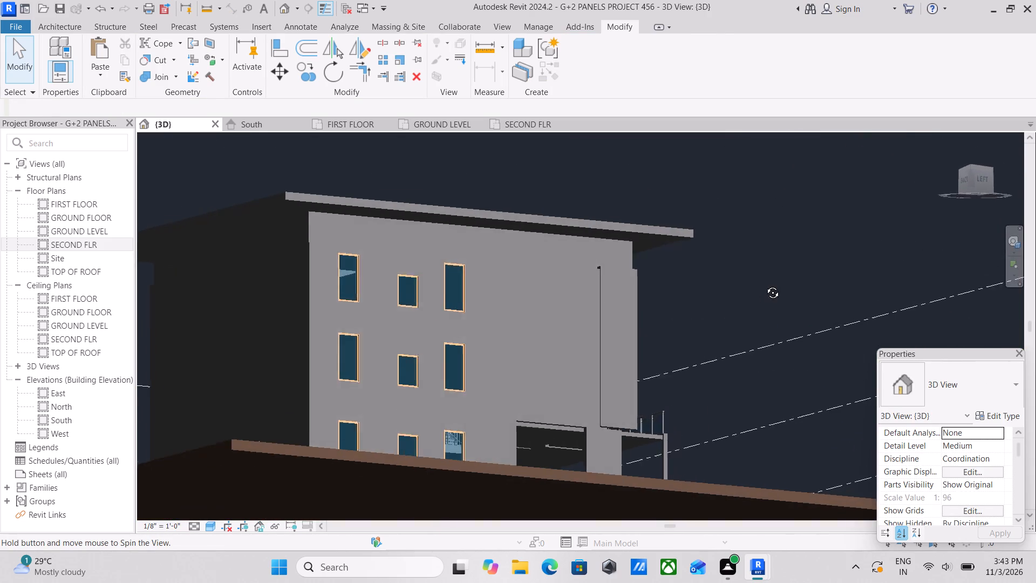
pyautogui.moveTo(765, 284); pyautogui.dragTo(544, 401, button='middle')
pyautogui.keyDown('shift'); pyautogui.moveTo(627, 394); pyautogui.dragTo(569, 345, button='middle'); pyautogui.keyUp('shift')
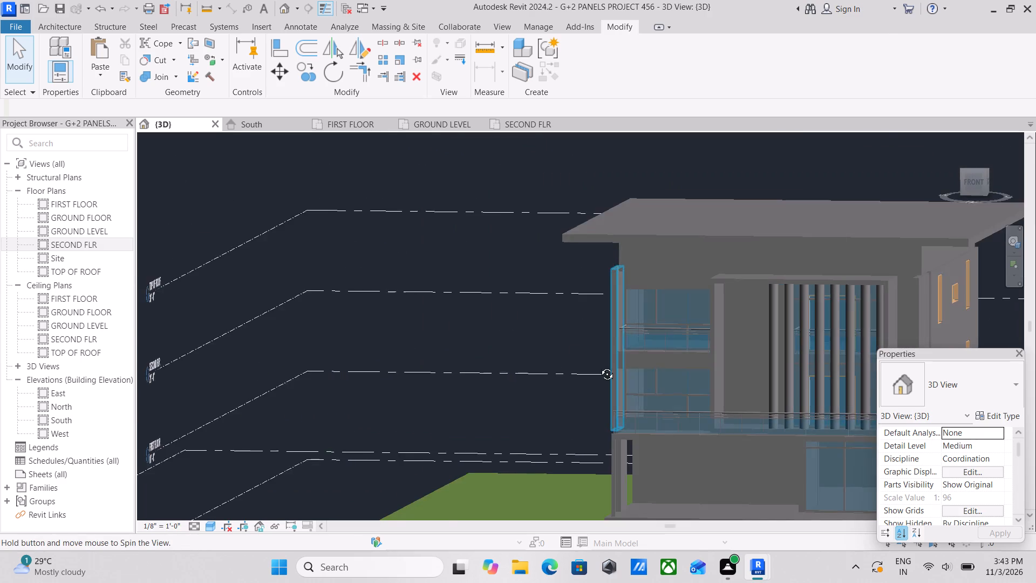
pyautogui.scroll(-1, 672, 418)
pyautogui.keyDown('shift'); pyautogui.moveTo(672, 417); pyautogui.dragTo(617, 397, button='middle'); pyautogui.keyUp('shift')
pyautogui.moveTo(694, 411); pyautogui.dragTo(638, 436, button='middle')
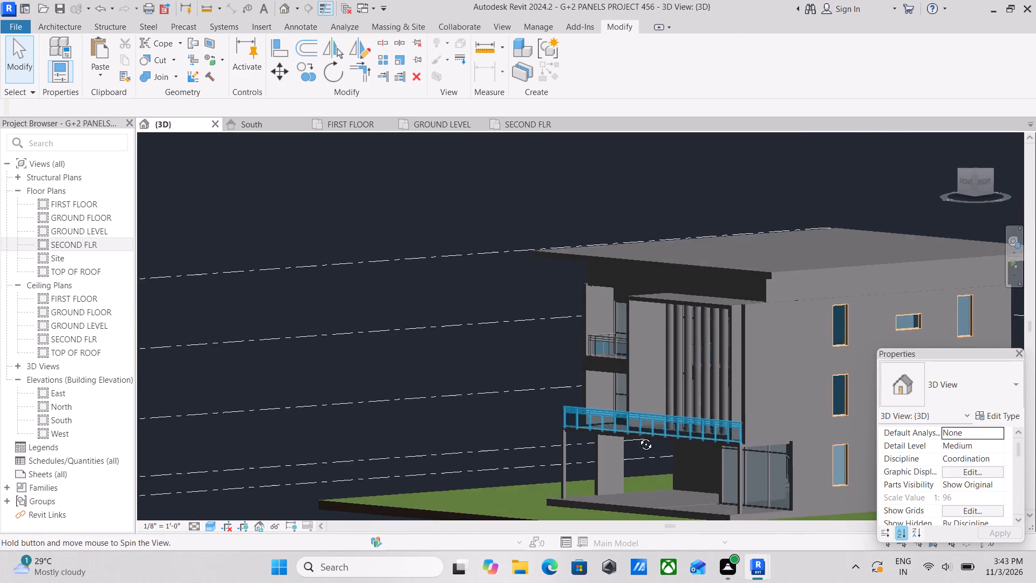
pyautogui.moveTo(638, 436); pyautogui.dragTo(640, 439, button='middle')
pyautogui.scroll(-1, 730, 430)
pyautogui.moveTo(730, 430); pyautogui.dragTo(687, 399, button='middle')
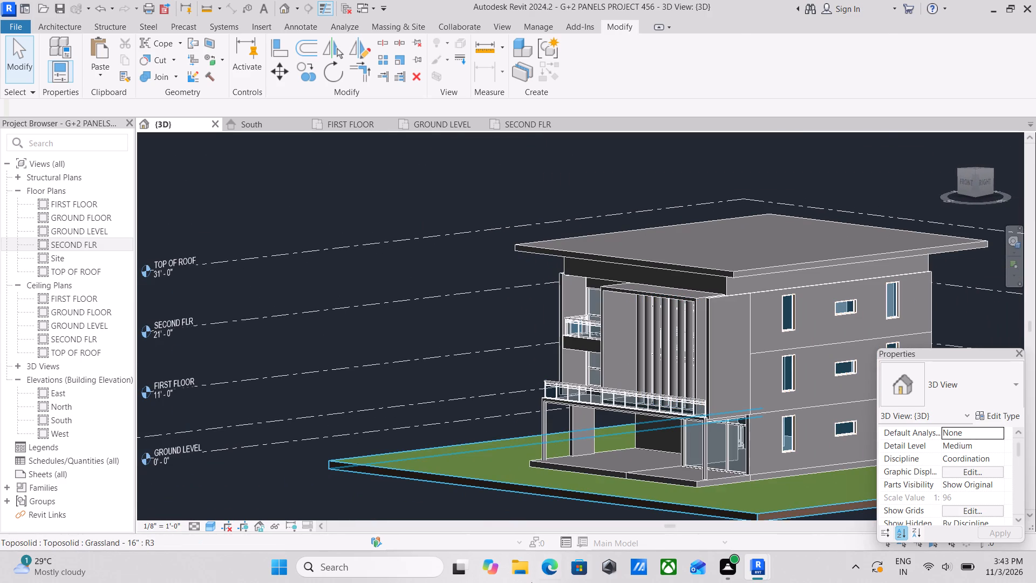
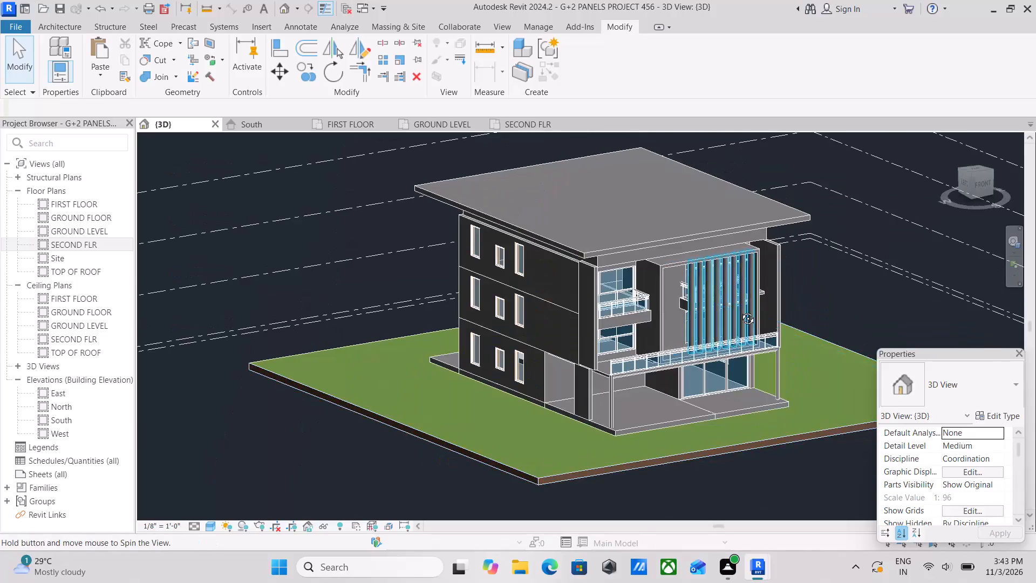
# Examine the top-floor windows on the building's side wall beside the projecting balcony frame in the 3D view.
pyautogui.scroll(3, 697, 315)
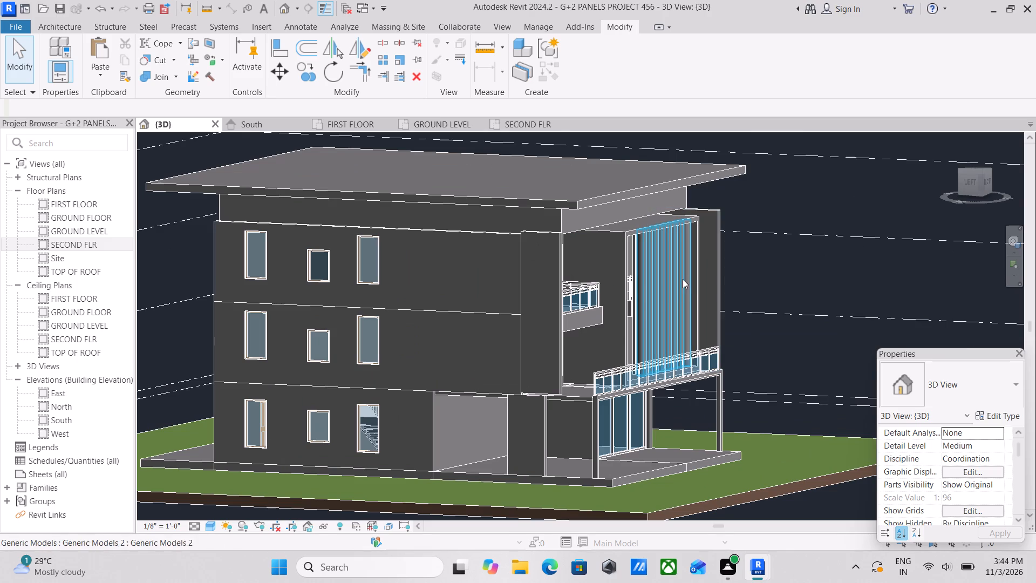
pyautogui.keyDown('shift'); pyautogui.moveTo(683, 279); pyautogui.dragTo(413, 328, button='middle'); pyautogui.keyUp('shift')
pyautogui.moveTo(643, 341); pyautogui.dragTo(514, 256, button='middle')
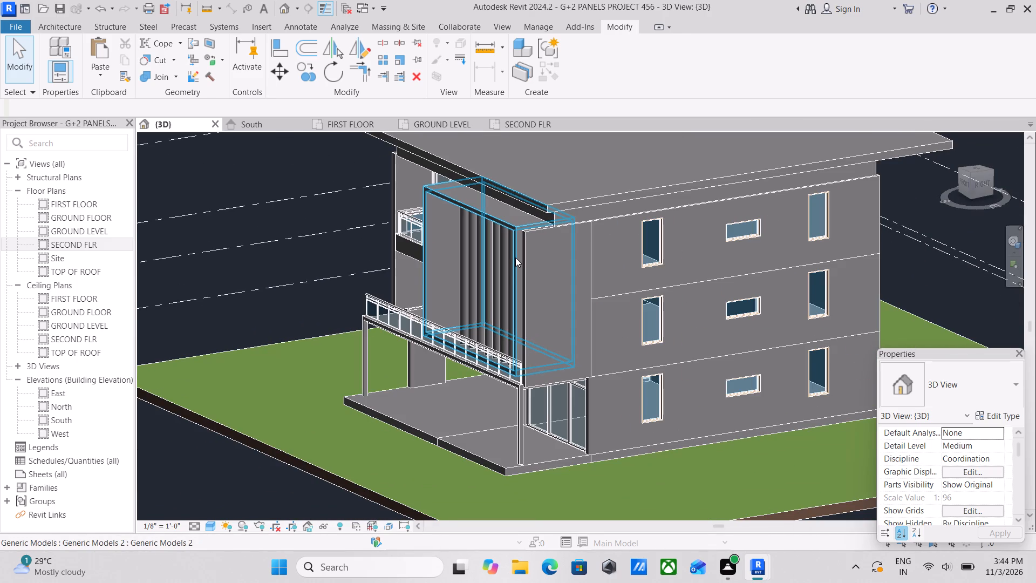
pyautogui.scroll(2, 696, 286)
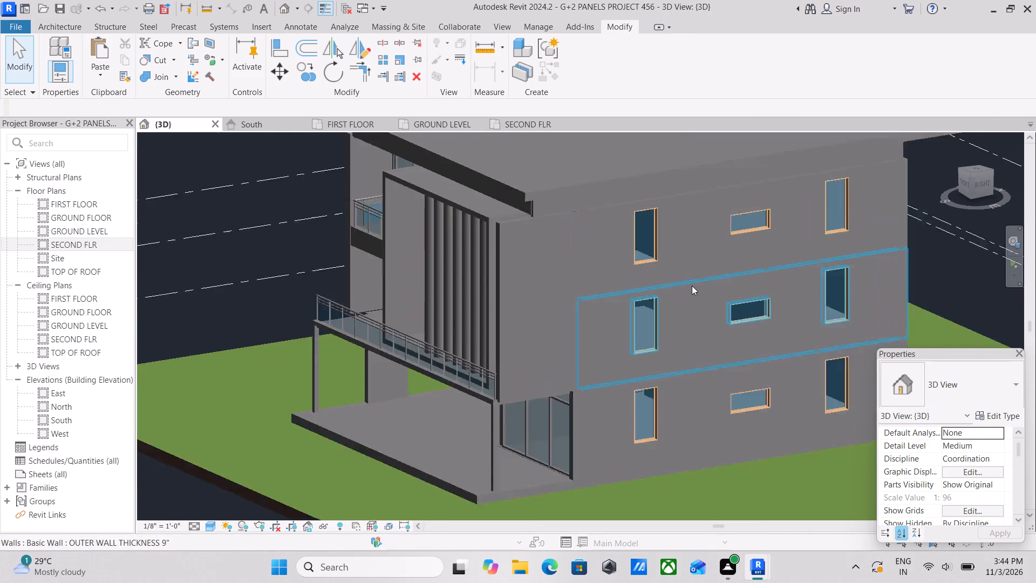
pyautogui.scroll(1, 692, 286)
pyautogui.moveTo(664, 243); pyautogui.dragTo(588, 291, button='middle')
pyautogui.scroll(1, 588, 292)
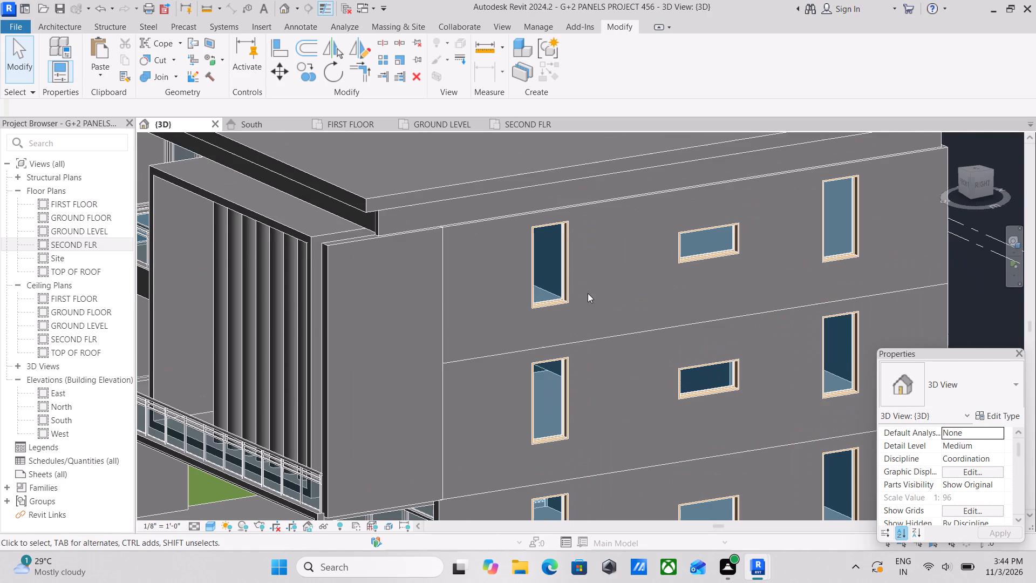
pyautogui.scroll(3, 588, 293)
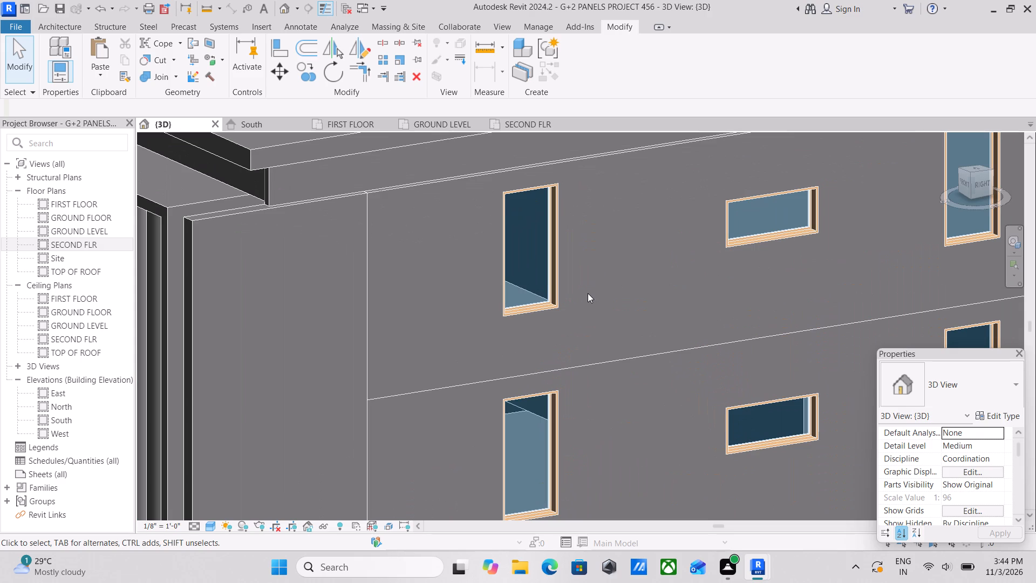
pyautogui.scroll(2, 597, 296)
pyautogui.scroll(-2, 596, 271)
pyautogui.moveTo(594, 268); pyautogui.dragTo(593, 319, button='middle')
pyautogui.scroll(2, 501, 217)
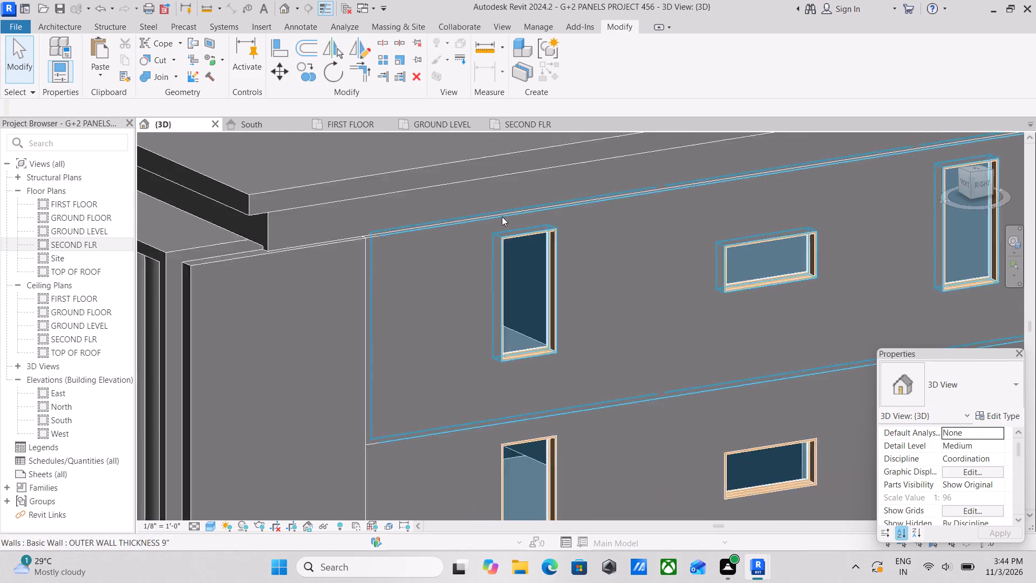
pyautogui.scroll(1, 502, 216)
pyautogui.scroll(2, 534, 252)
pyautogui.moveTo(534, 249); pyautogui.dragTo(506, 271, button='middle')
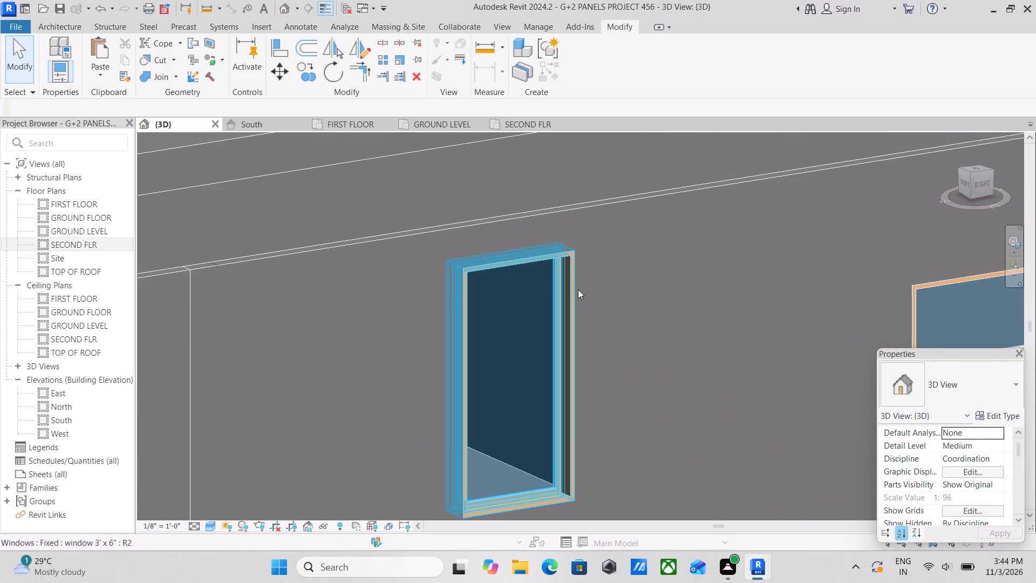
pyautogui.scroll(3, 433, 263)
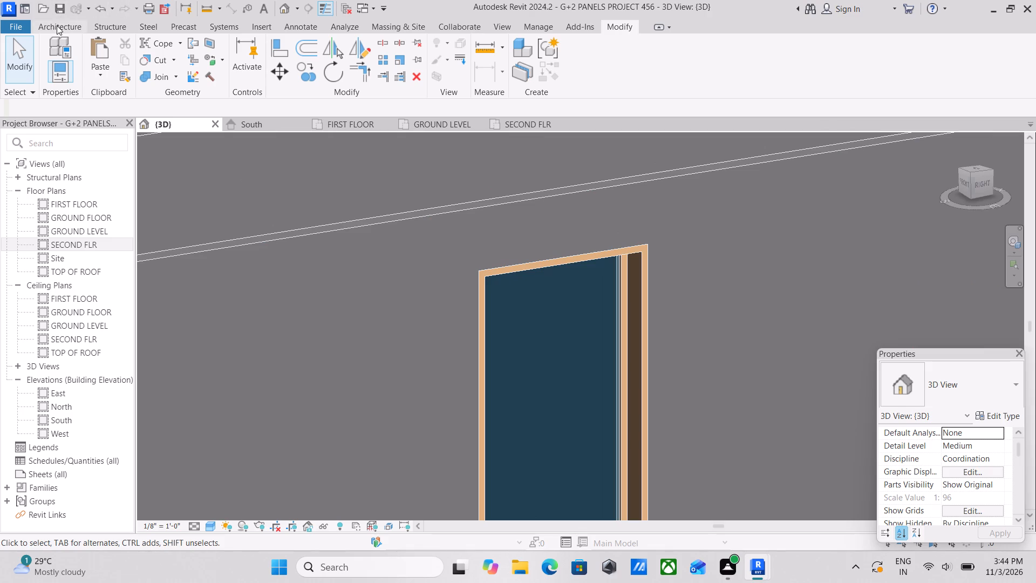
pyautogui.scroll(-1, 373, 298)
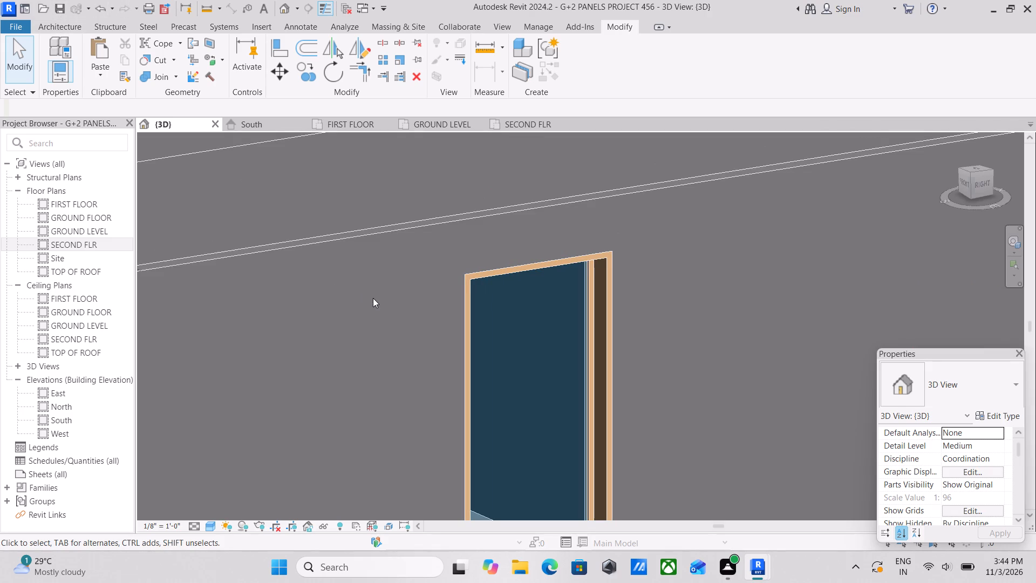
pyautogui.scroll(-5, 394, 328)
pyautogui.moveTo(508, 328); pyautogui.dragTo(469, 251, button='middle')
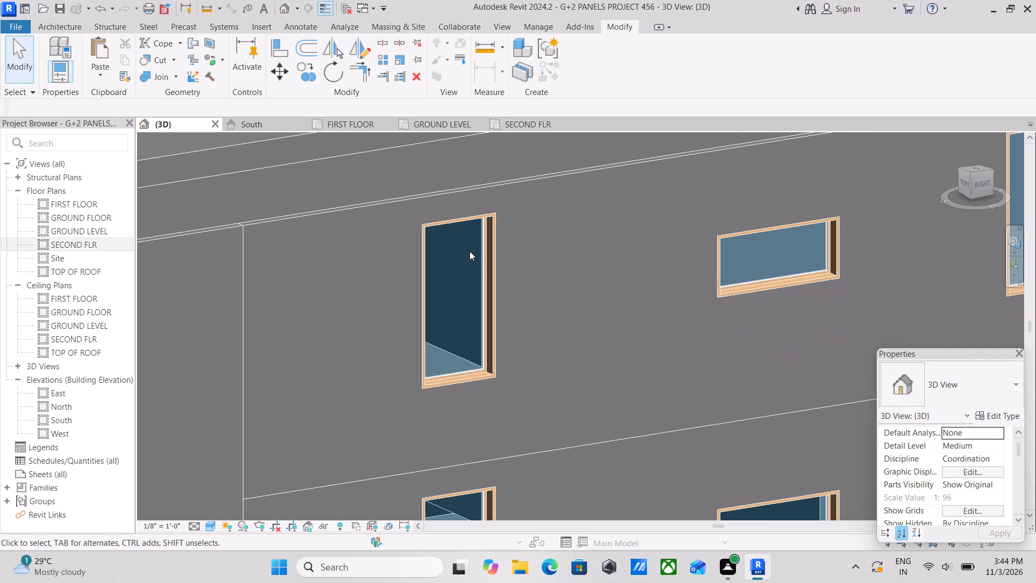
pyautogui.scroll(2, 469, 251)
pyautogui.scroll(-2, 480, 271)
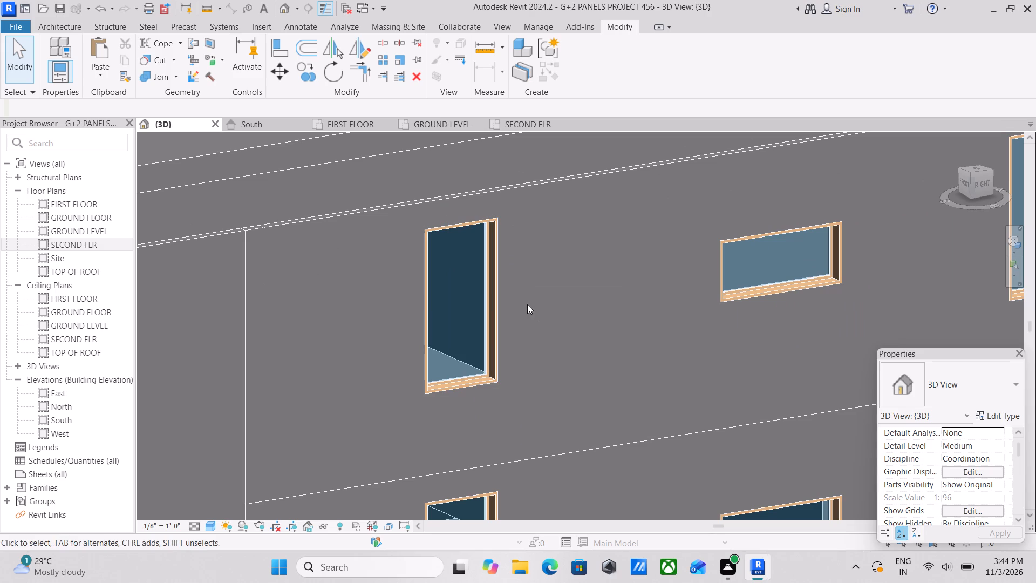
pyautogui.scroll(3, 527, 304)
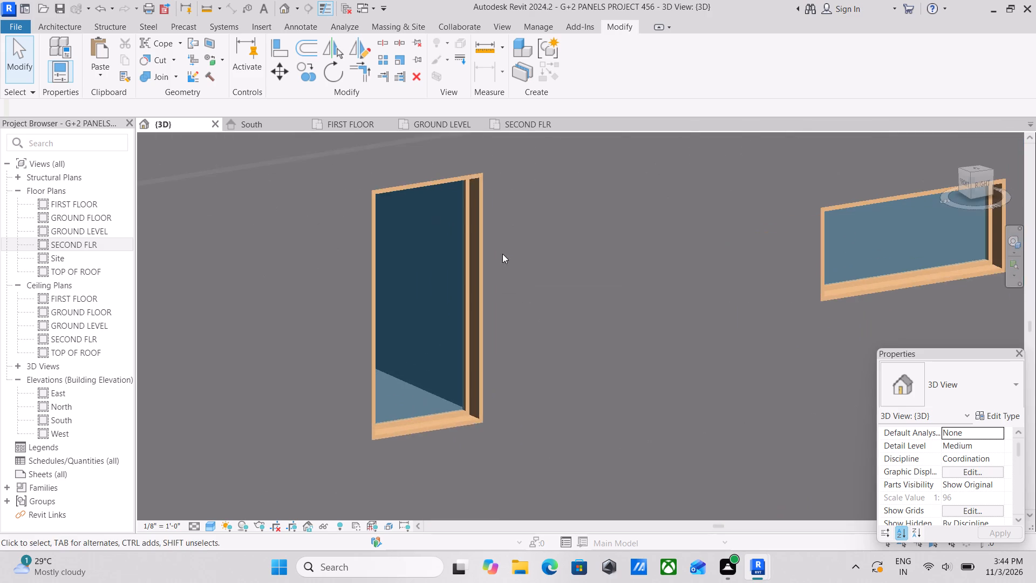
pyautogui.moveTo(508, 267); pyautogui.dragTo(546, 350, button='middle')
# Start a new in-place model component in the Generic Models category.
pyautogui.click(66, 26)
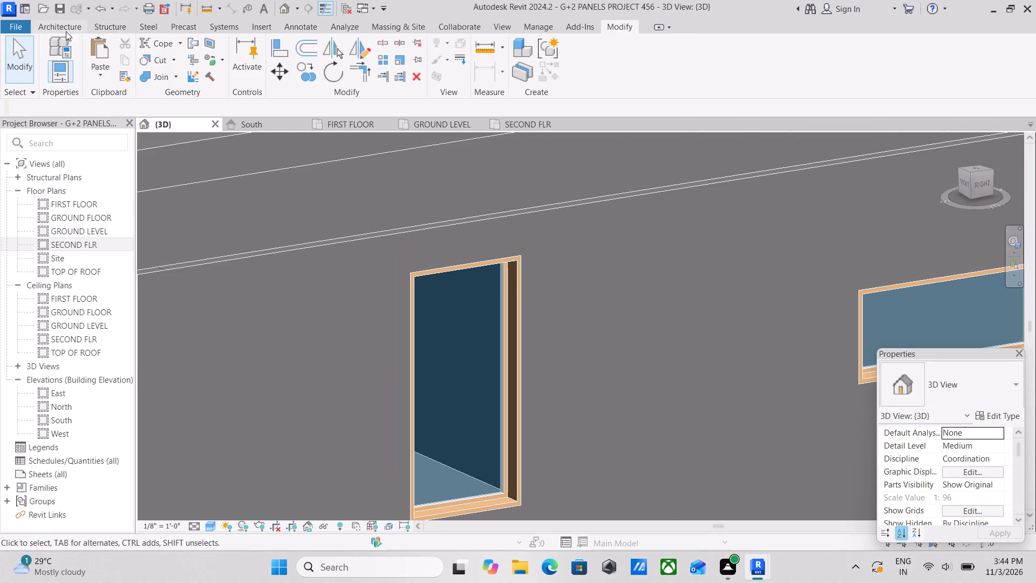
pyautogui.click(163, 75)
pyautogui.click(192, 128)
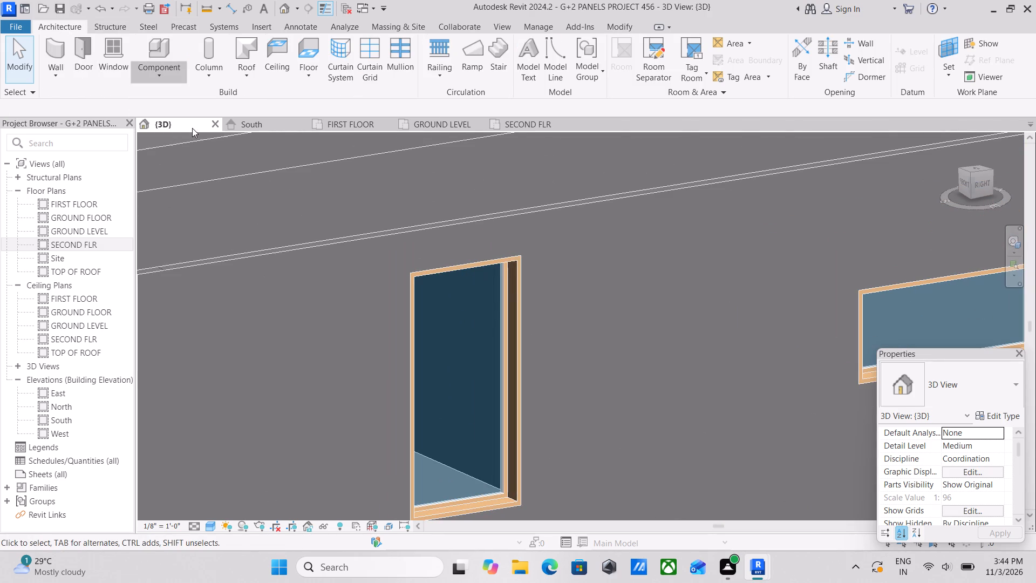
pyautogui.scroll(1, 483, 287)
pyautogui.scroll(-2, 455, 239)
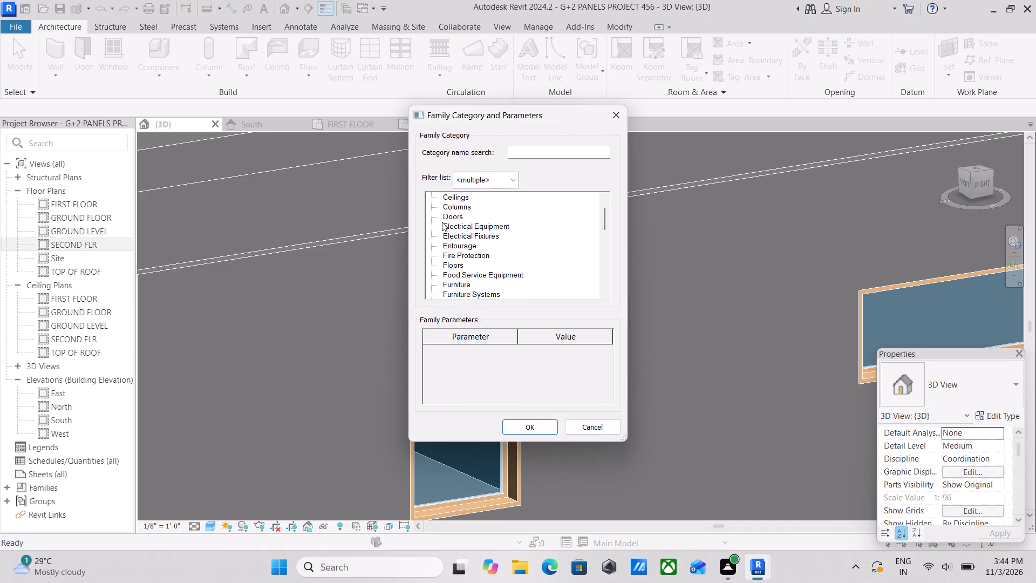
pyautogui.scroll(3, 440, 220)
pyautogui.scroll(-4, 459, 248)
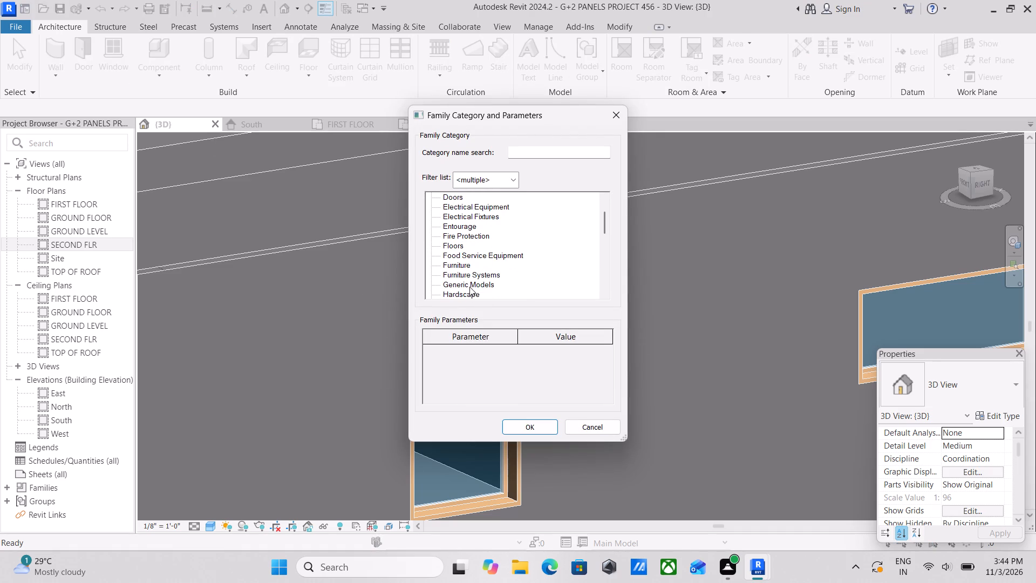
pyautogui.click(471, 283)
pyautogui.click(540, 426)
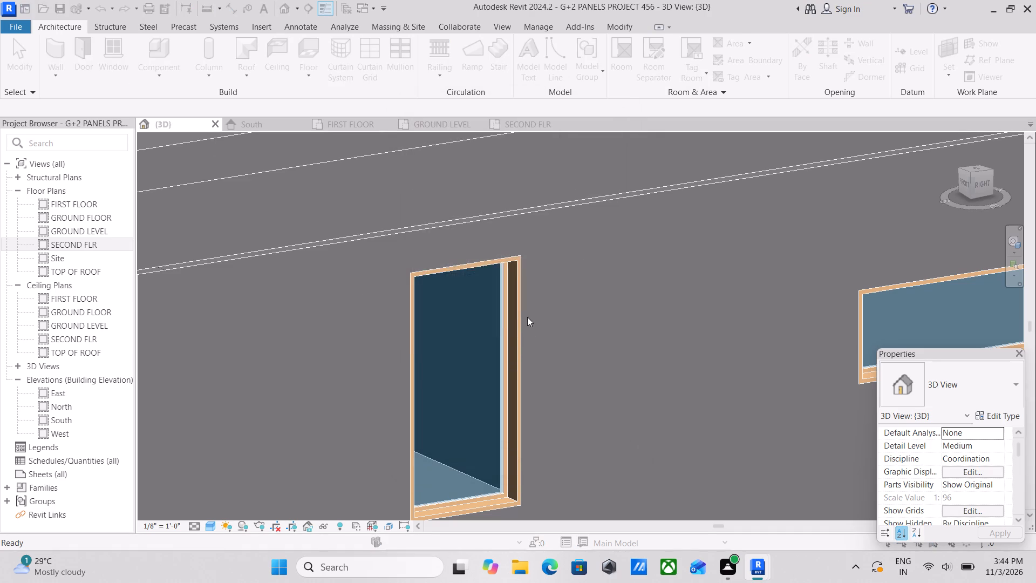
pyautogui.click(515, 301)
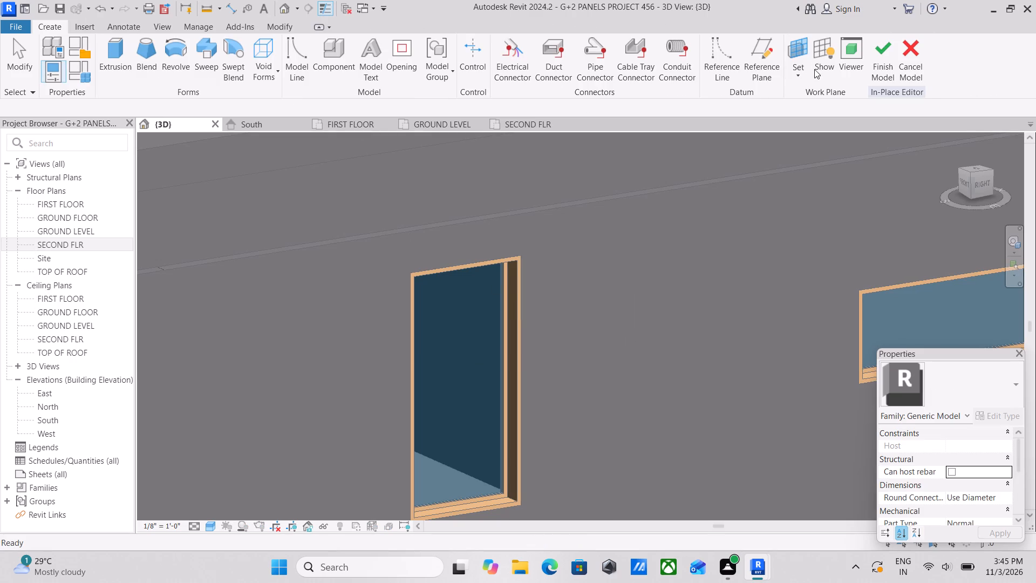
# Set the work plane by picking the outer wall face around the tall top-floor window nearest the balcony frame.
pyautogui.click(807, 73)
pyautogui.click(812, 131)
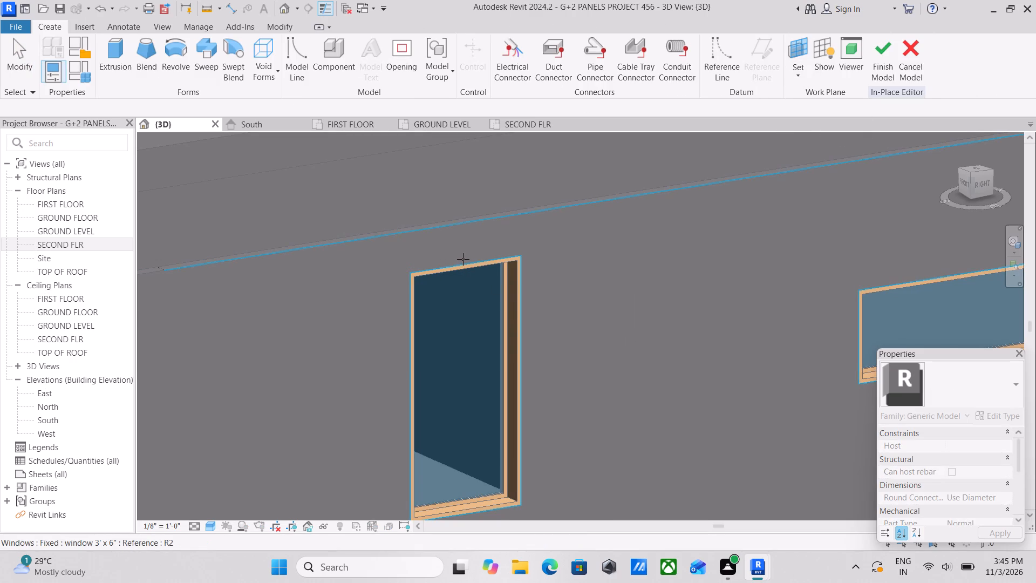
pyautogui.scroll(-5, 463, 259)
pyautogui.moveTo(464, 258); pyautogui.dragTo(527, 250, button='middle')
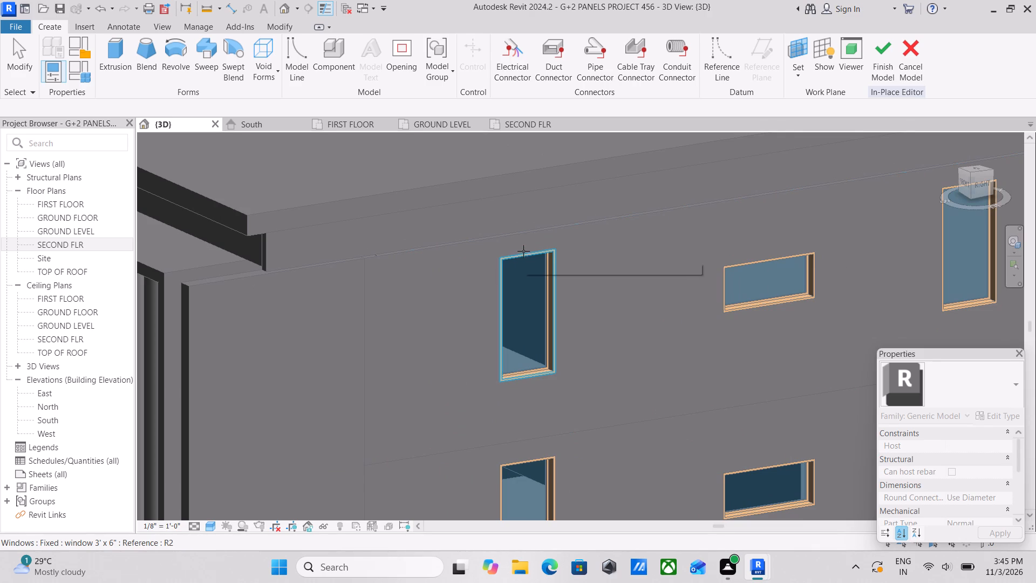
pyautogui.click(524, 251)
# Start an extrusion and sketch a rectangle 3'-0" wide and about 0'-6" high directly on top of the window frame.
pyautogui.scroll(4, 540, 220)
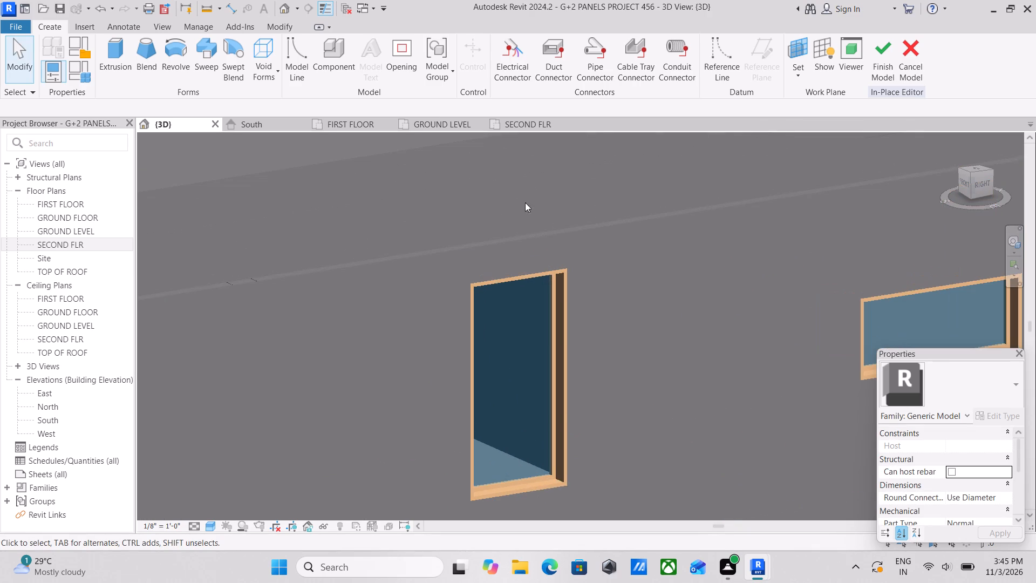
pyautogui.click(101, 53)
pyautogui.scroll(3, 474, 287)
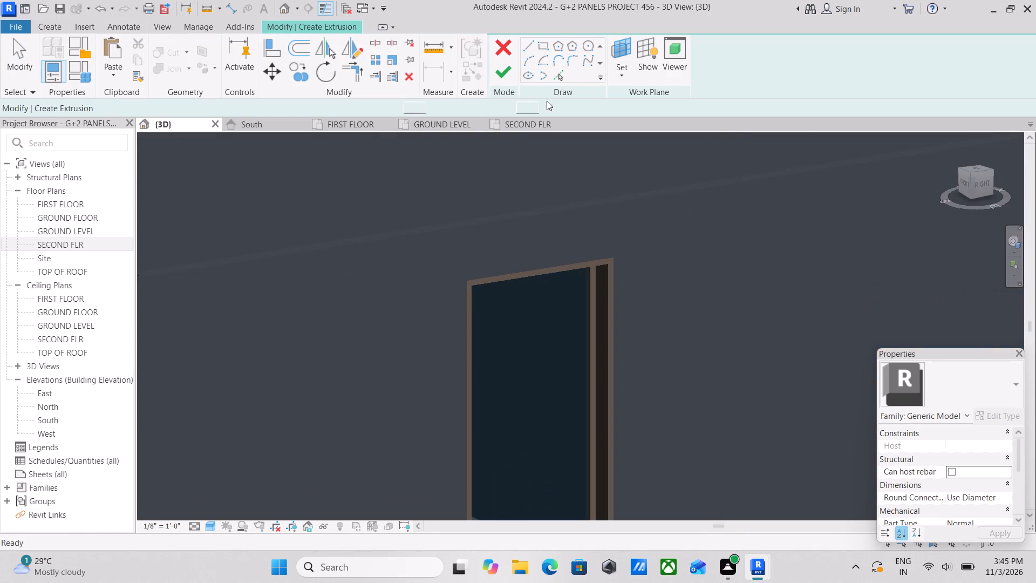
pyautogui.click(545, 41)
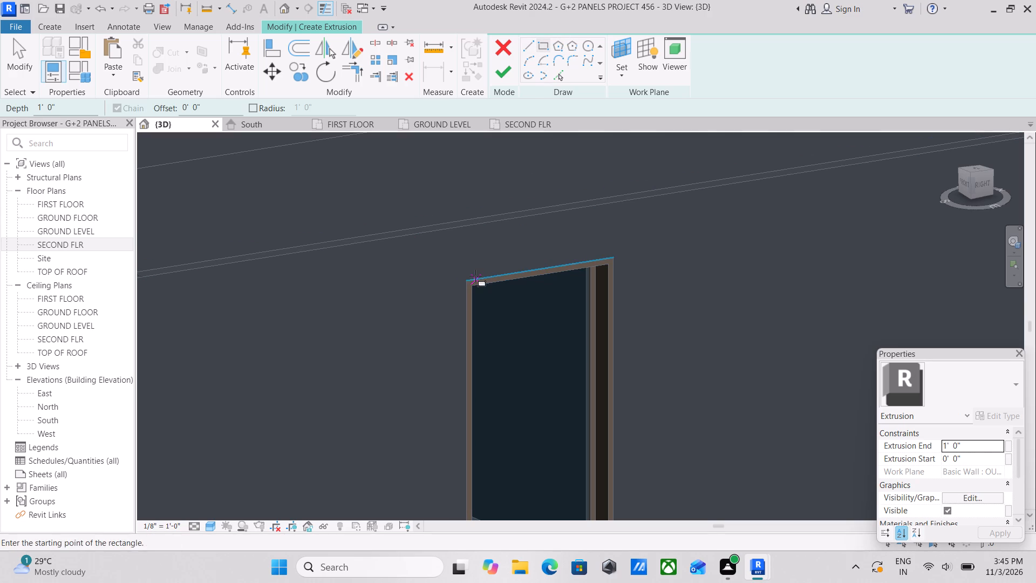
pyautogui.click(466, 277)
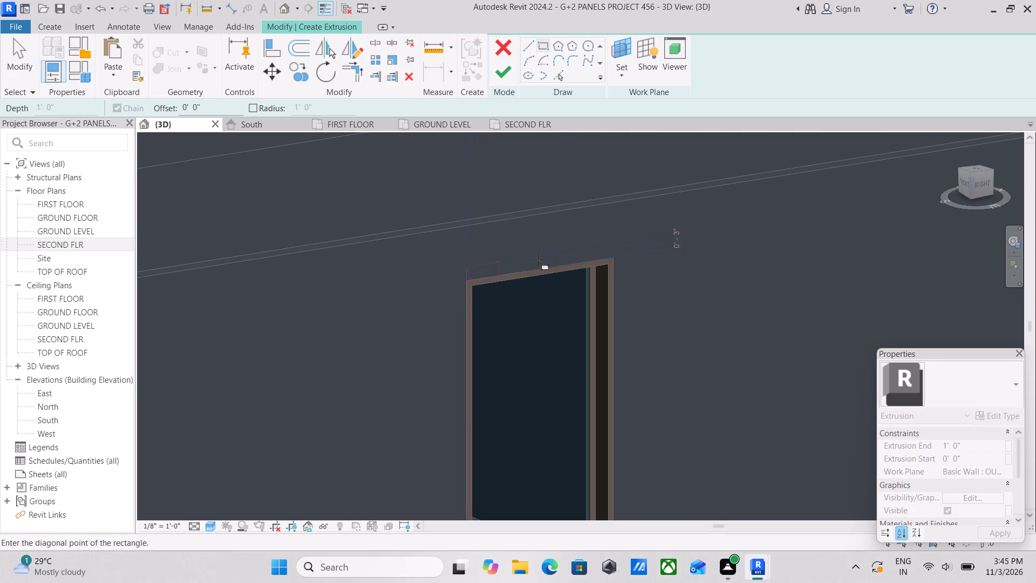
pyautogui.click(612, 228)
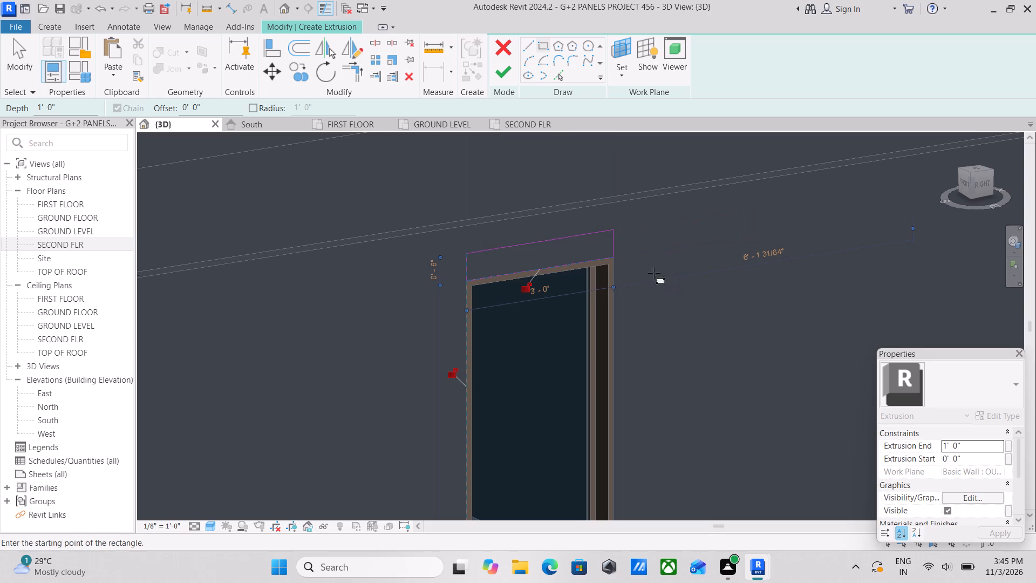
pyautogui.scroll(3, 644, 261)
pyautogui.scroll(3, 572, 255)
pyautogui.press('Escape')
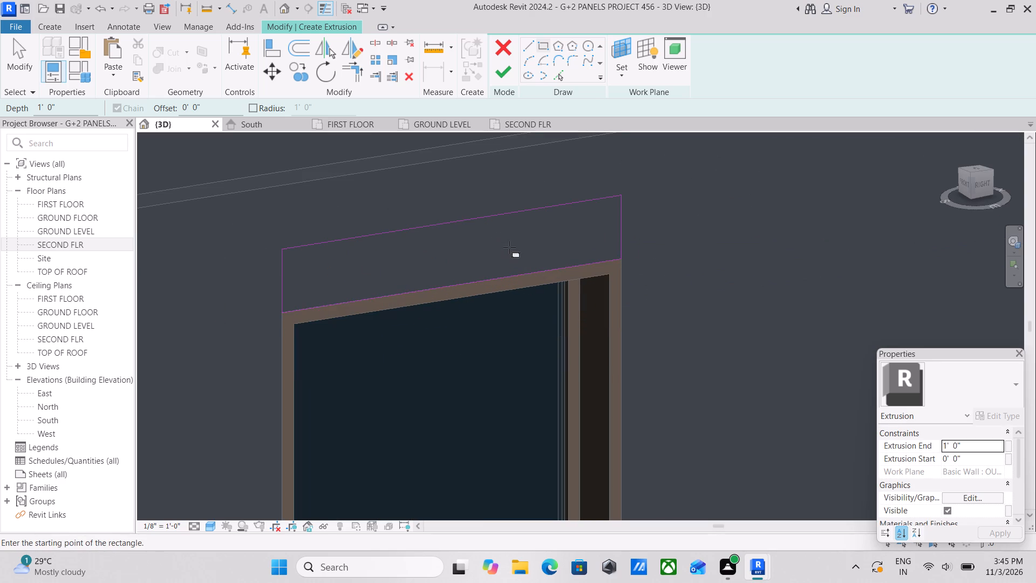
# Search the project materials for ROO and assign the 'ROOOFING material to the extrusion above the window.
pyautogui.scroll(-3, 511, 248)
pyautogui.scroll(-4, 1014, 530)
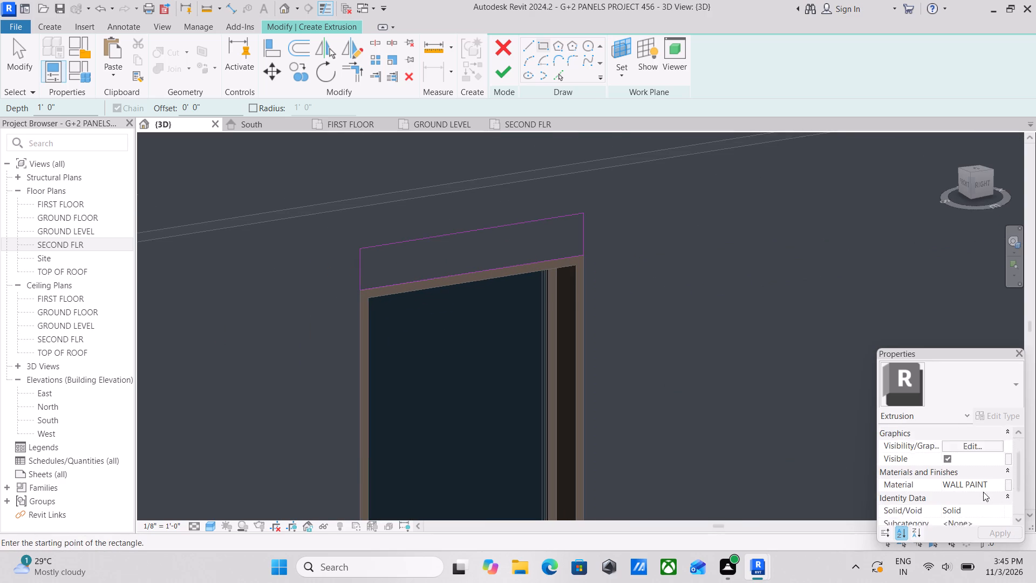
pyautogui.scroll(-1, 983, 492)
pyautogui.click(1001, 457)
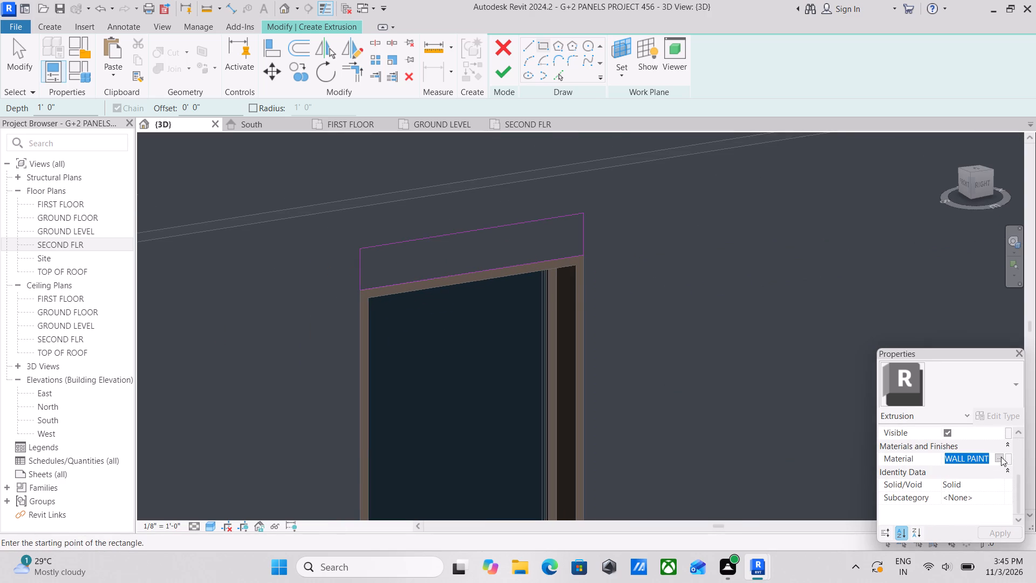
pyautogui.click(1001, 457)
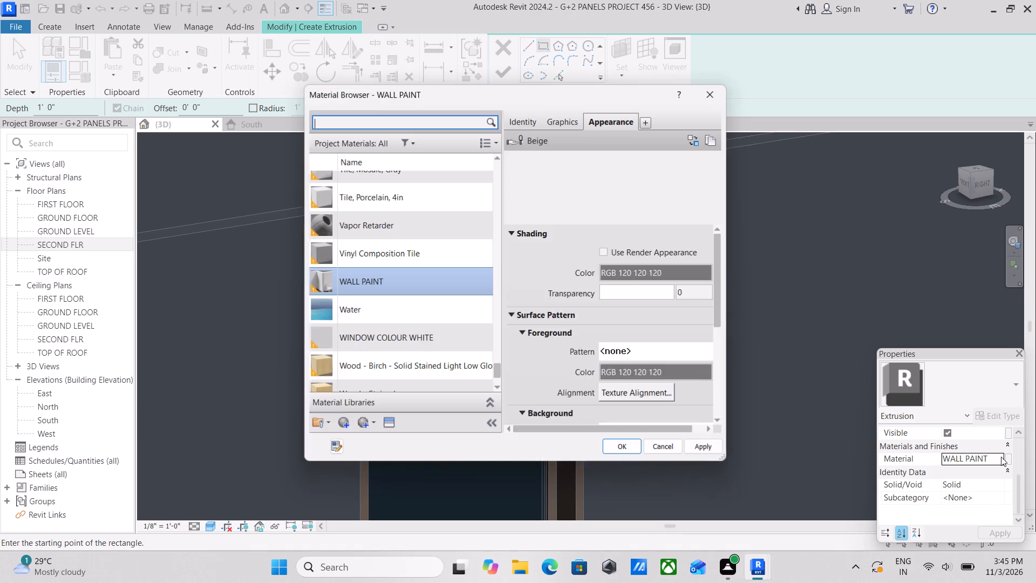
pyautogui.write('ROO')
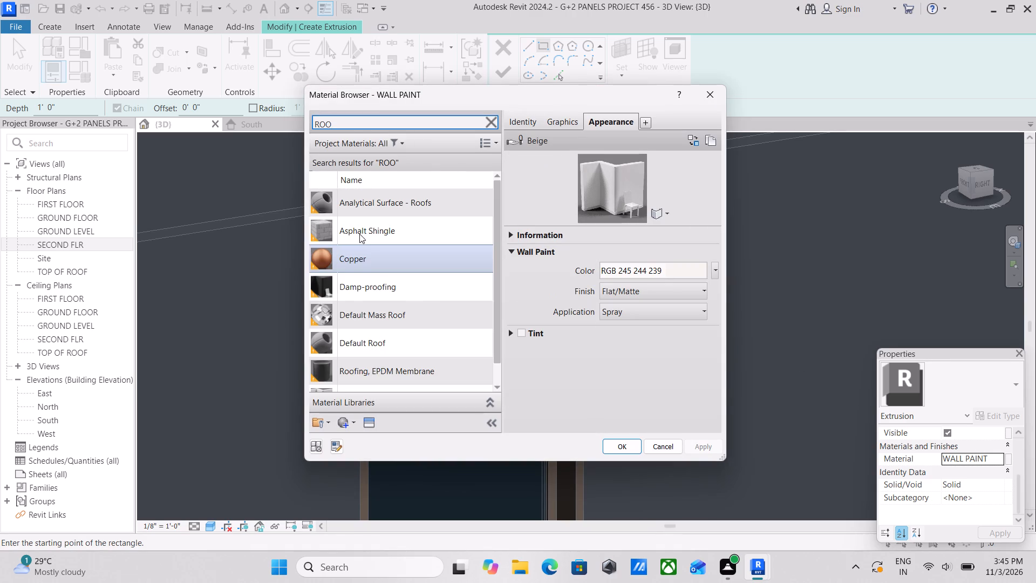
pyautogui.write('FIN')
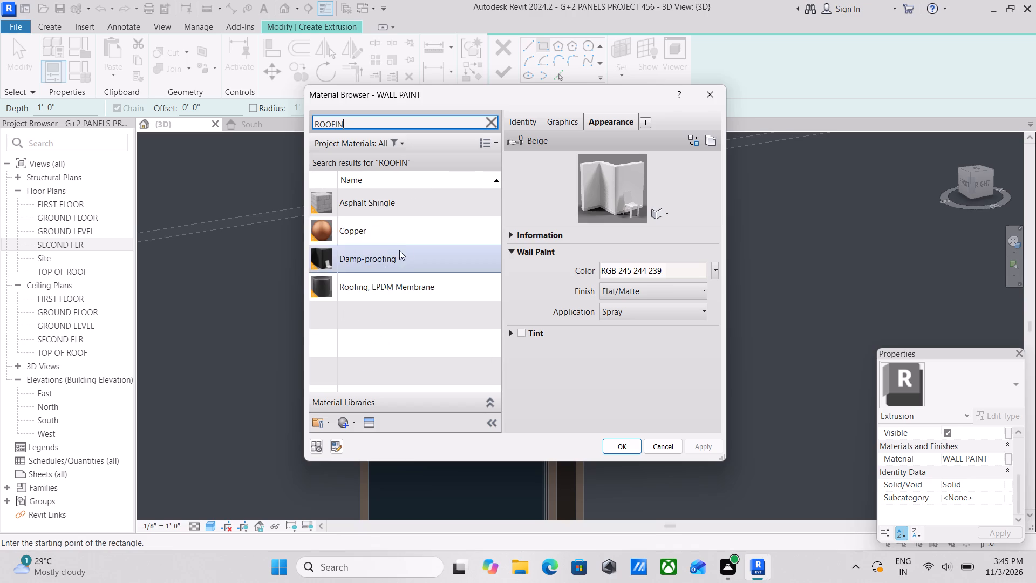
pyautogui.press('g')
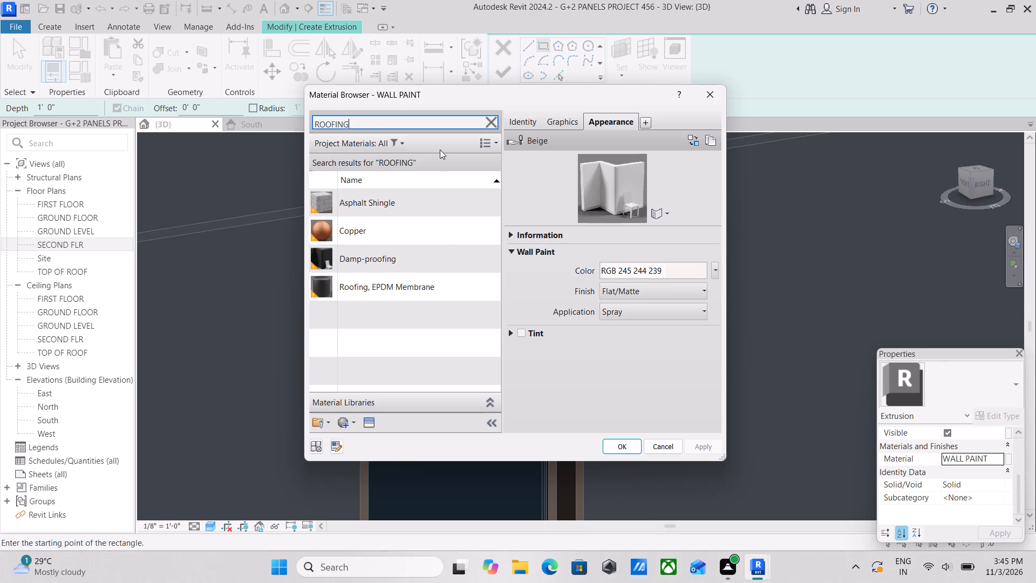
pyautogui.click(379, 121)
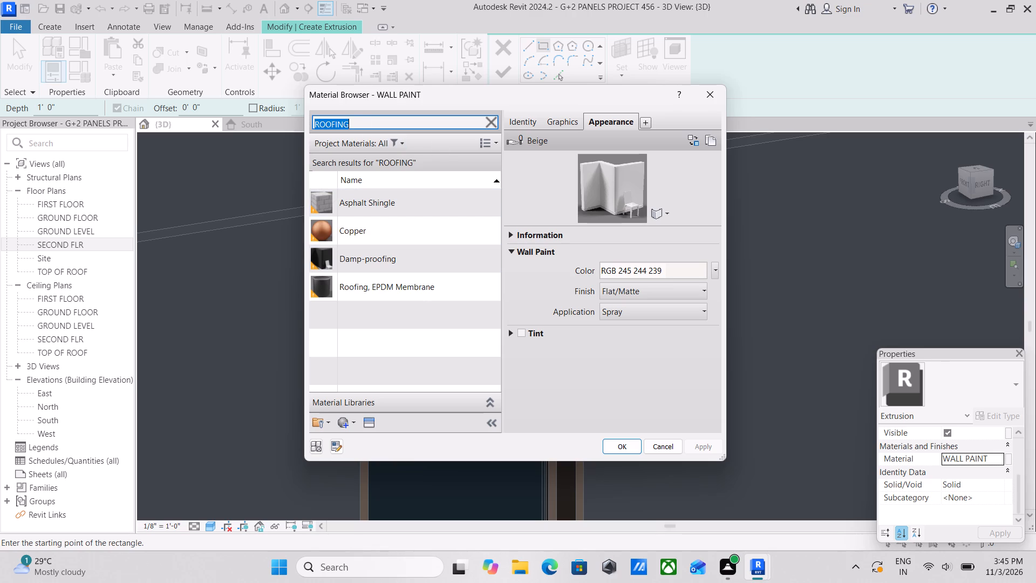
pyautogui.press('BackSpace')
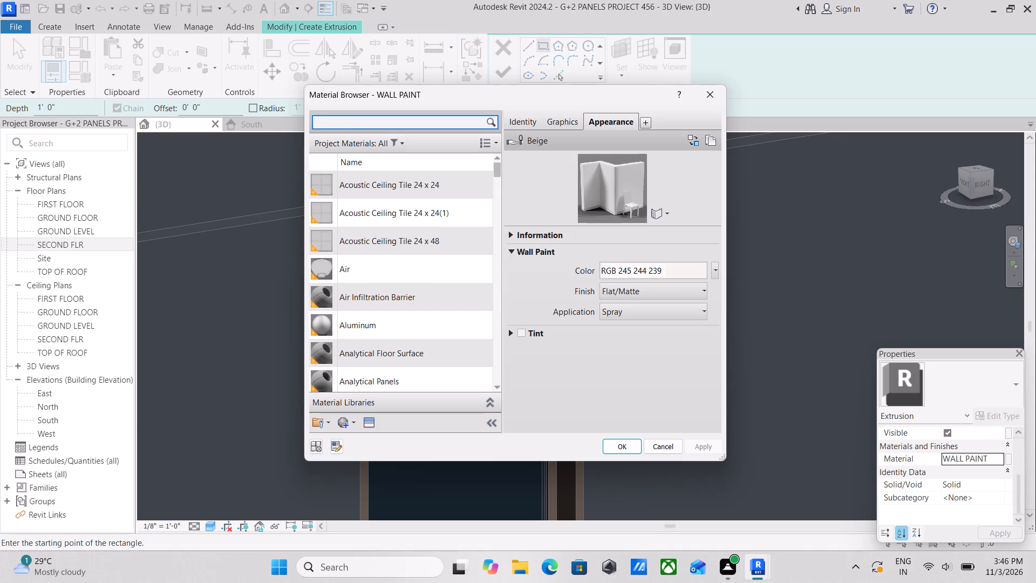
pyautogui.press('r')
pyautogui.write('OO')
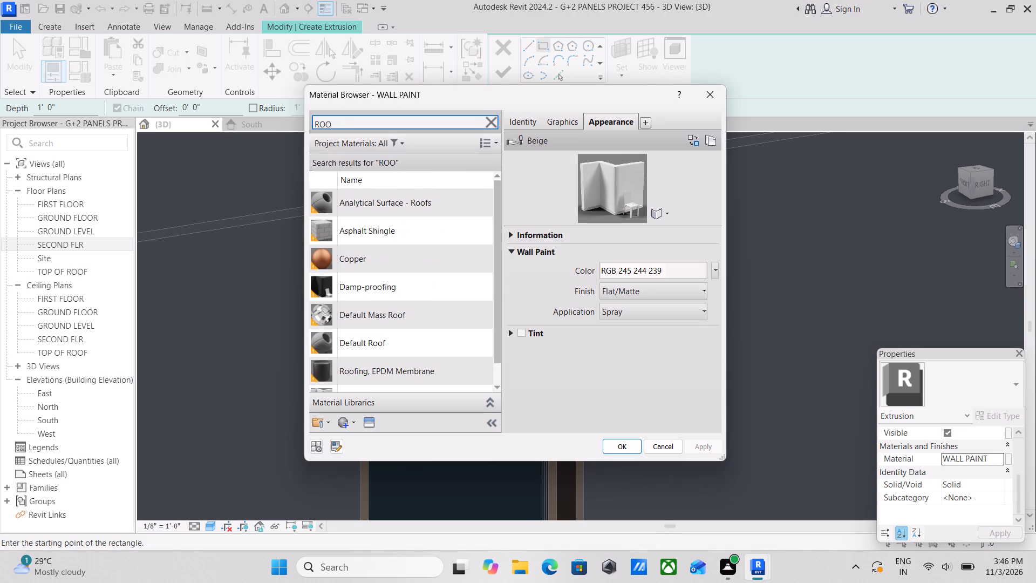
pyautogui.scroll(-2, 366, 258)
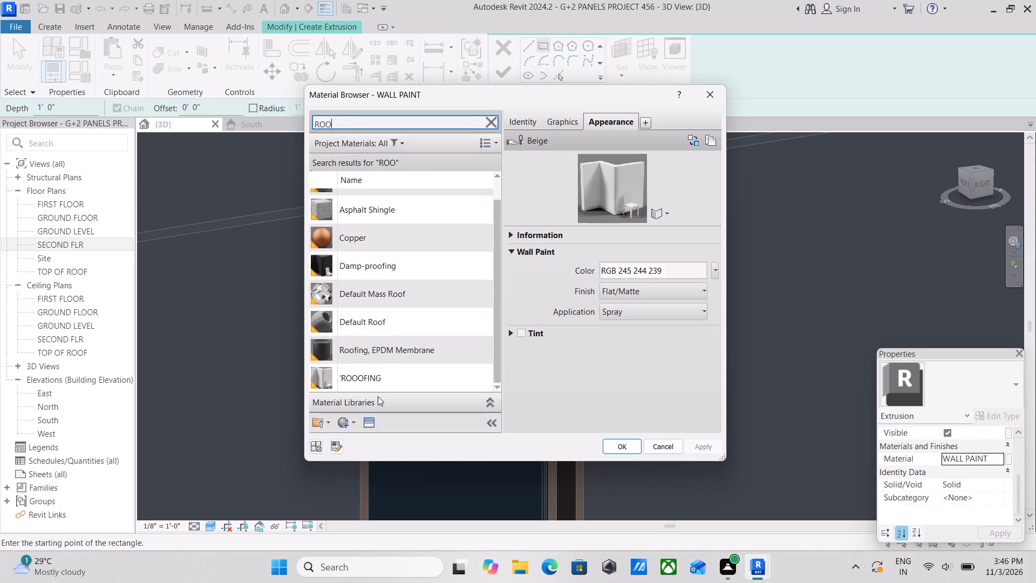
pyautogui.click(378, 381)
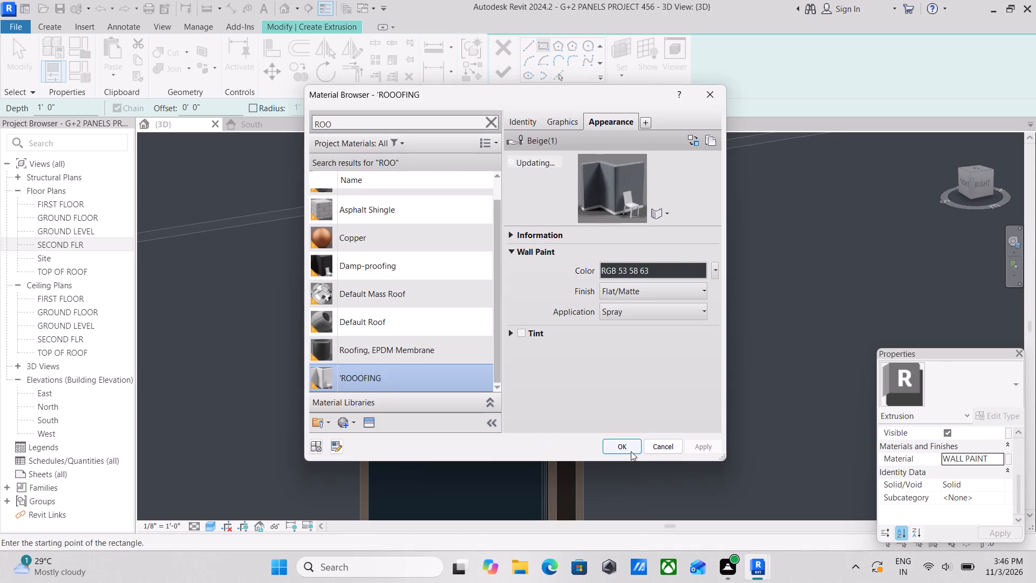
pyautogui.click(629, 450)
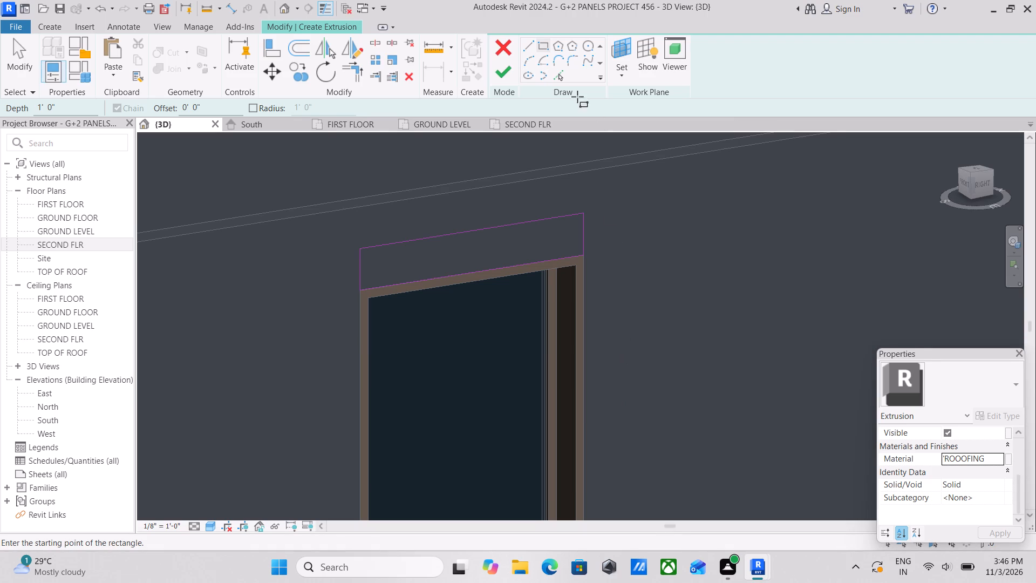
# Complete the extrusion sketch, set its Extrusion End to 0'-6", and finish the in-place model.
pyautogui.click(496, 68)
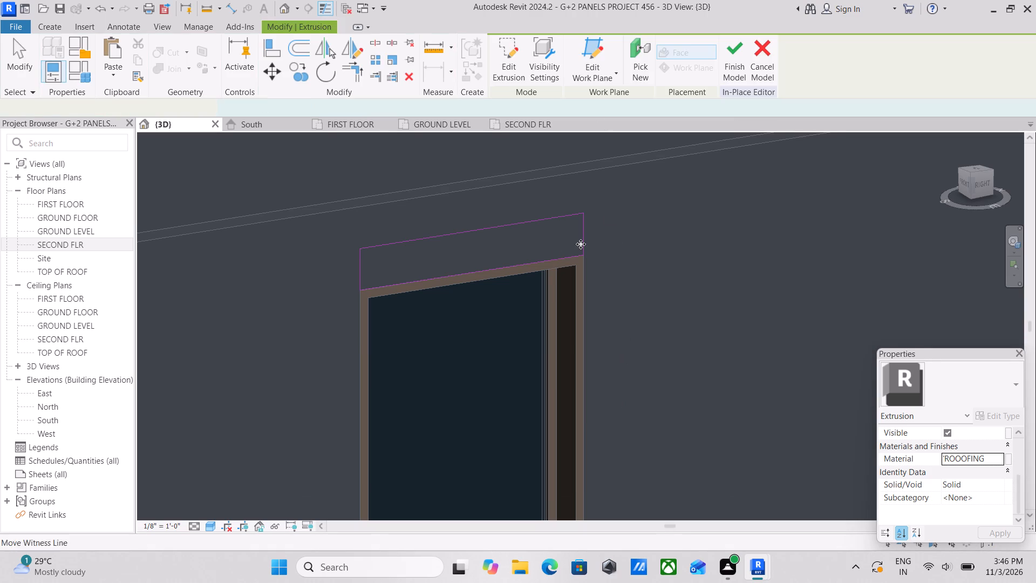
pyautogui.scroll(-2, 584, 244)
pyautogui.scroll(-3, 653, 268)
pyautogui.scroll(-2, 965, 474)
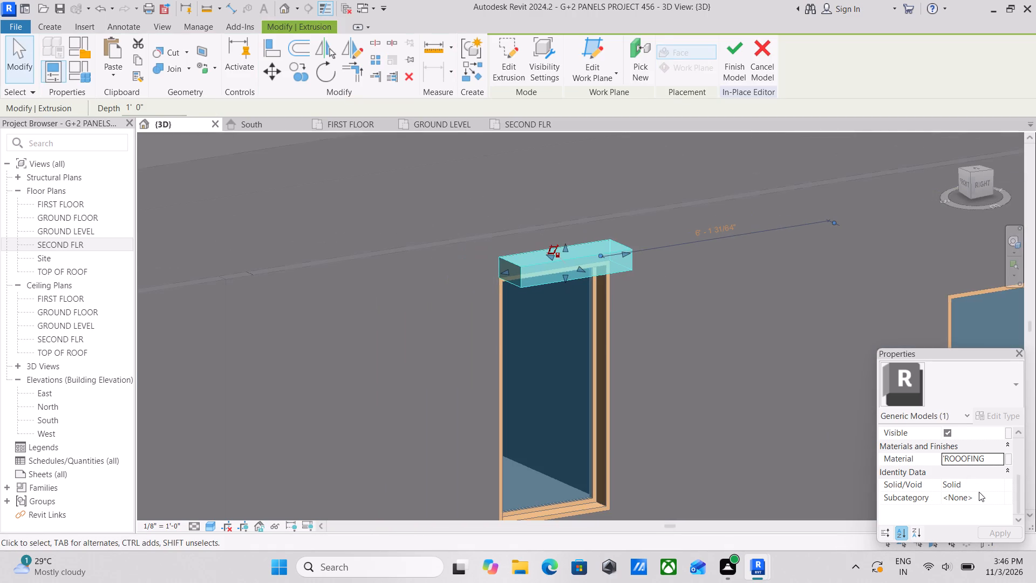
pyautogui.scroll(-1, 979, 492)
pyautogui.scroll(-2, 622, 367)
pyautogui.scroll(3, 950, 487)
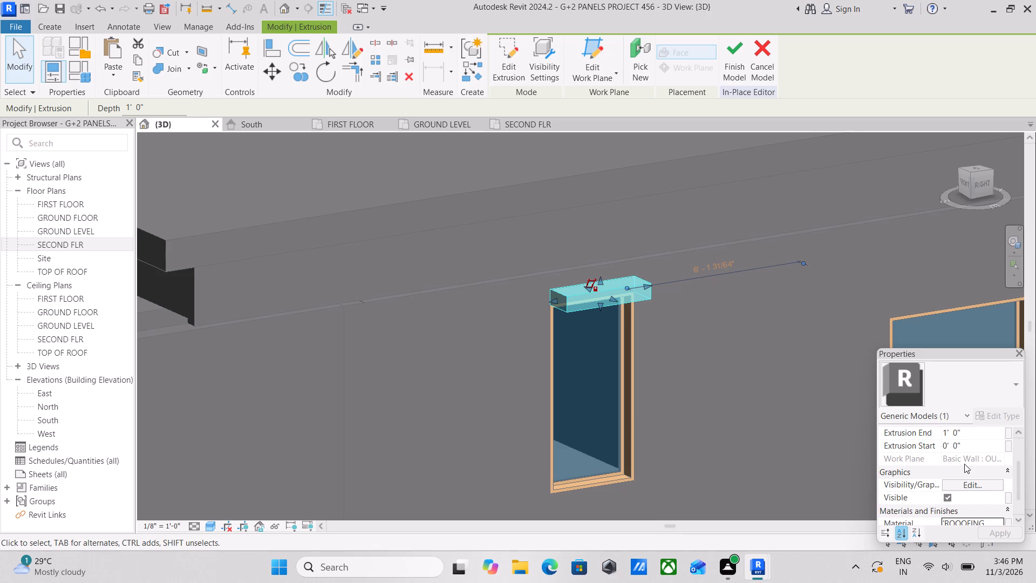
pyautogui.click(971, 449)
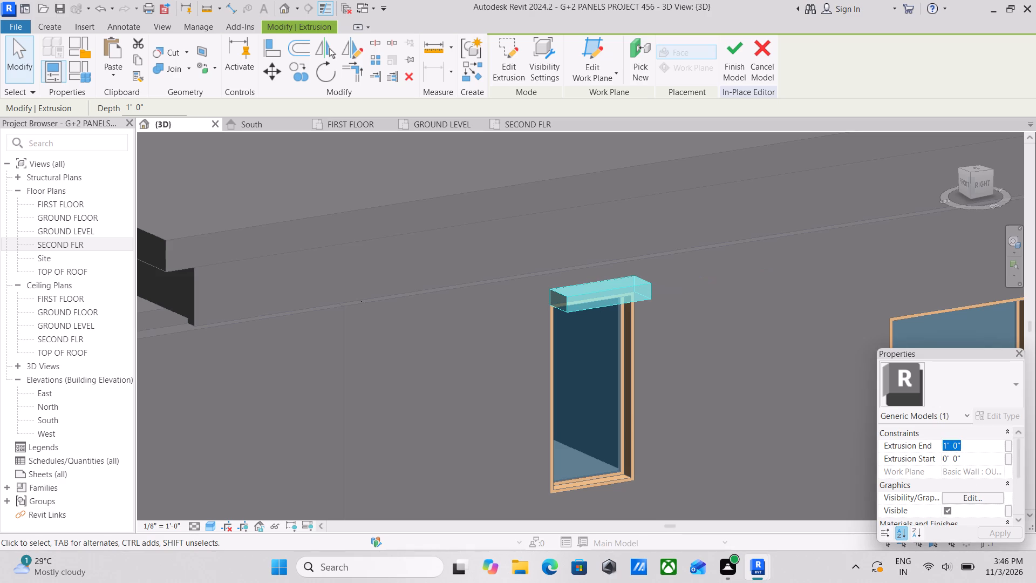
pyautogui.press('6')
pyautogui.hotkey('shift', '"')
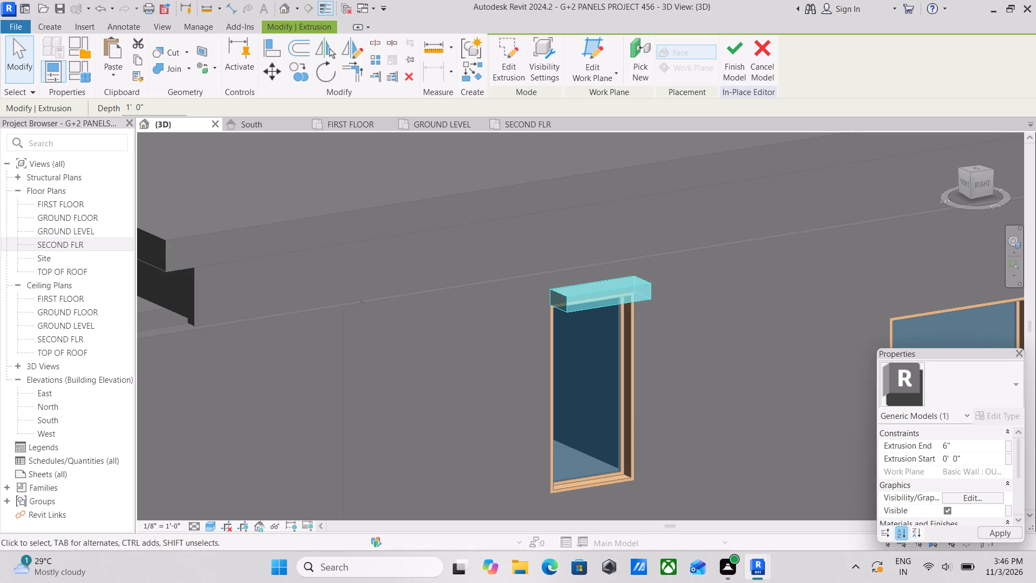
pyautogui.click(739, 53)
# Stretch both ends of the window projection slightly past the sides of the window frame.
pyautogui.scroll(-3, 658, 277)
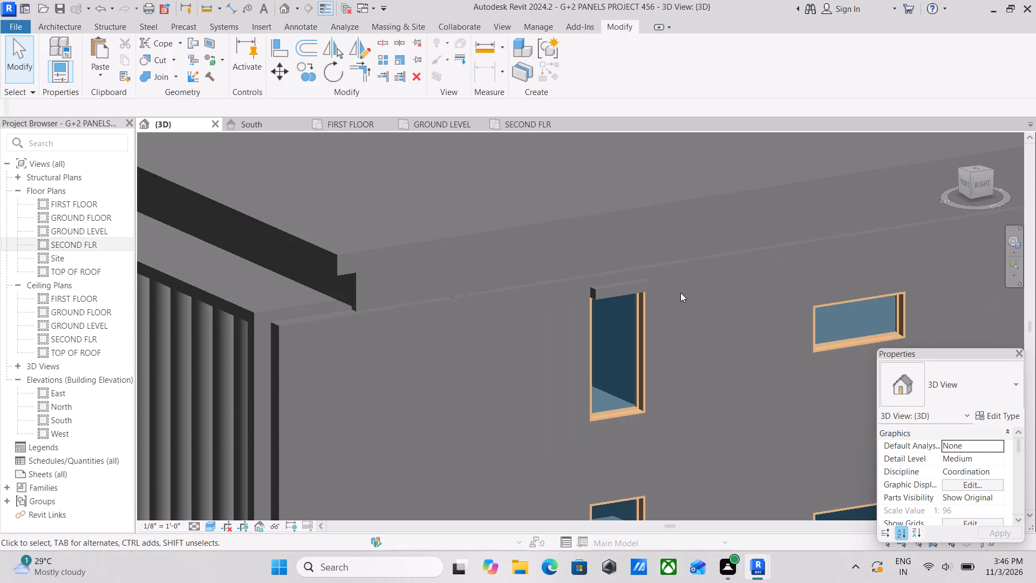
pyautogui.keyDown('shift'); pyautogui.moveTo(680, 293); pyautogui.dragTo(618, 282, button='middle'); pyautogui.keyUp('shift')
pyautogui.moveTo(515, 327); pyautogui.dragTo(670, 337, button='middle')
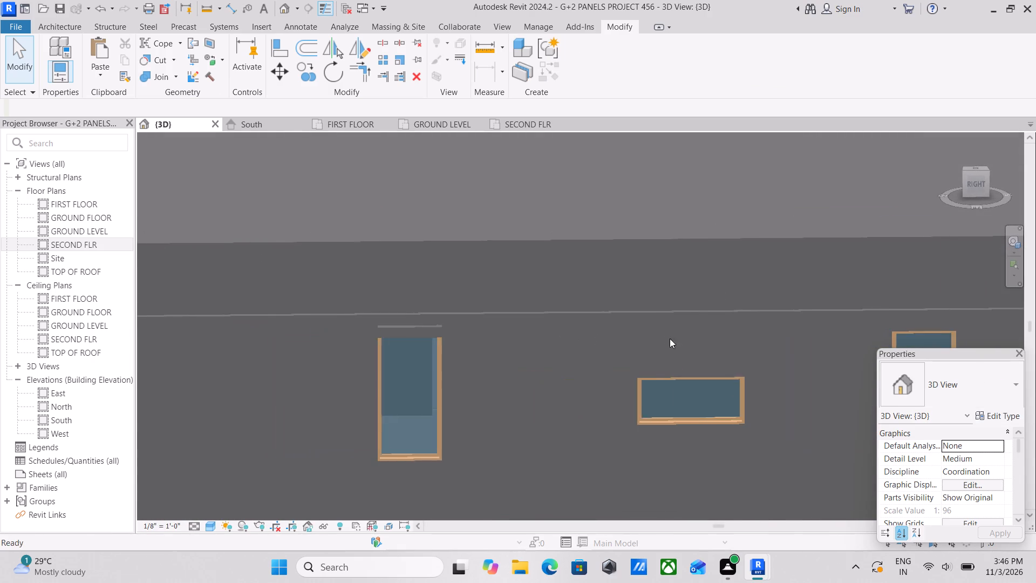
pyautogui.scroll(4, 325, 423)
pyautogui.scroll(3, 400, 370)
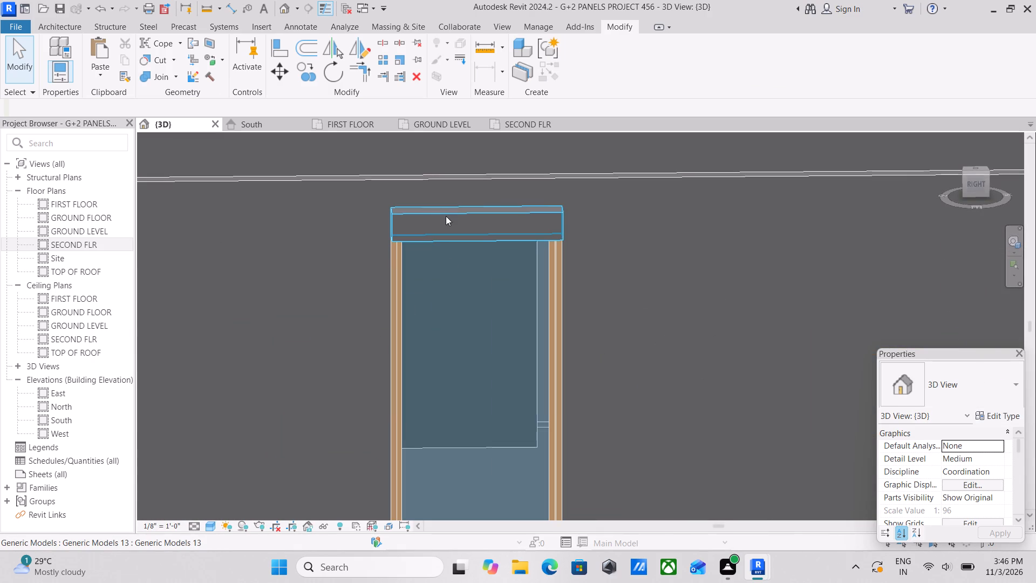
pyautogui.click(446, 216)
pyautogui.scroll(2, 552, 234)
pyautogui.moveTo(576, 221); pyautogui.dragTo(585, 219)
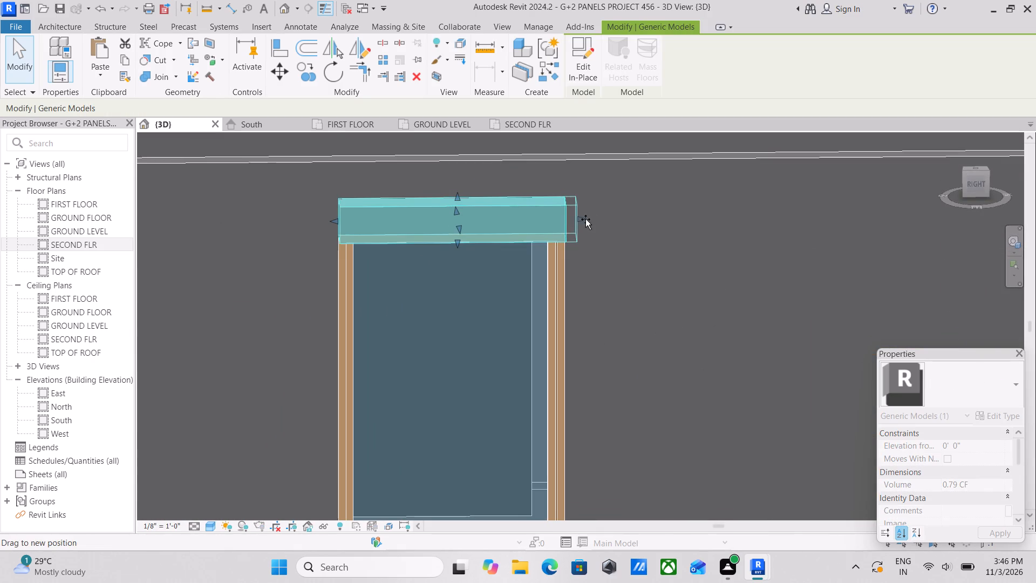
pyautogui.moveTo(585, 219); pyautogui.dragTo(594, 219)
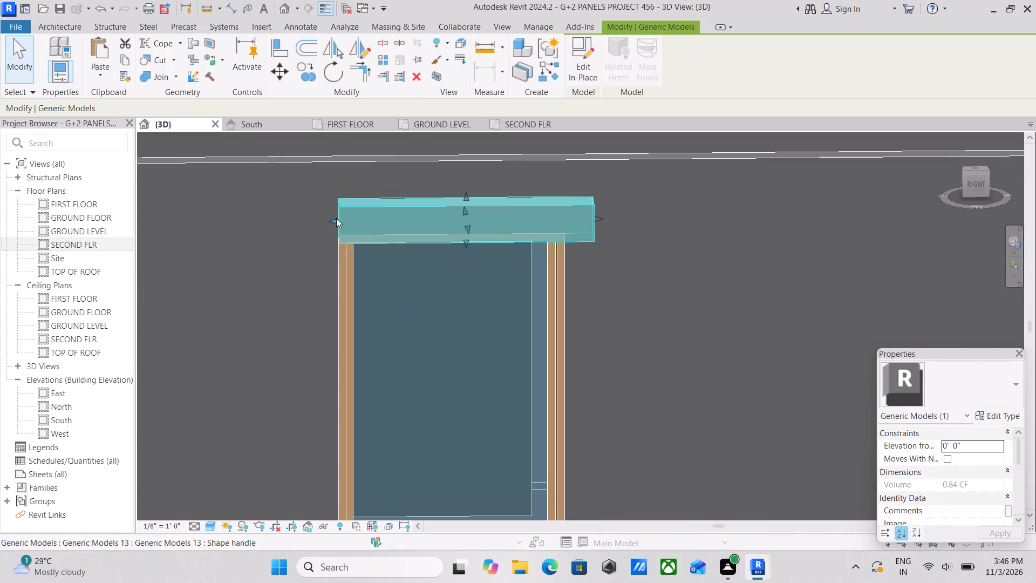
pyautogui.moveTo(336, 218); pyautogui.dragTo(297, 220)
pyautogui.scroll(-3, 308, 231)
pyautogui.scroll(-3, 342, 279)
pyautogui.press('Escape')
# Examine the widened projection against the wall, roof edge and neighbouring windows from several angles.
pyautogui.scroll(-3, 445, 340)
pyautogui.scroll(-2, 525, 356)
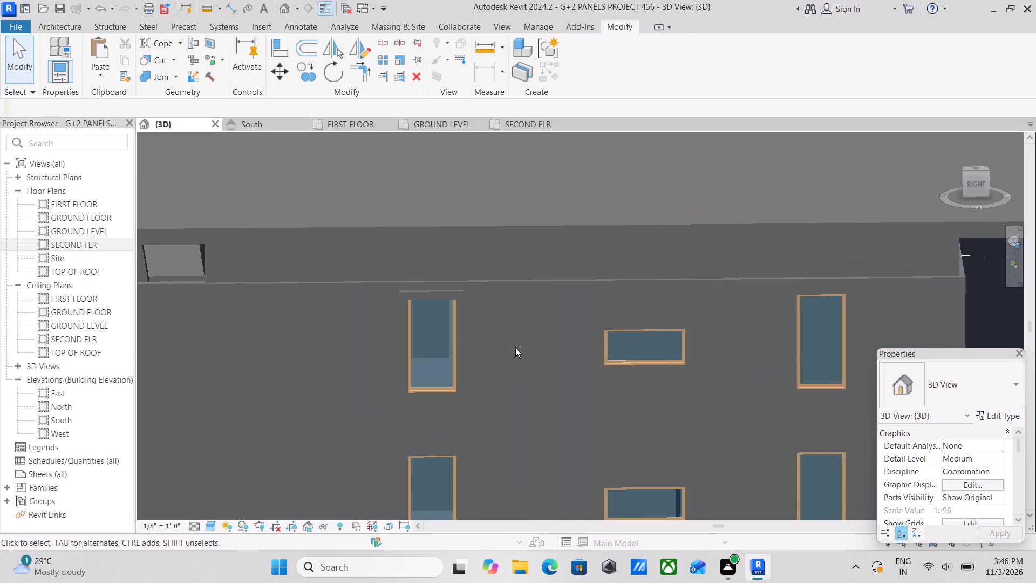
pyautogui.keyDown('shift'); pyautogui.moveTo(515, 348); pyautogui.dragTo(602, 349, button='middle'); pyautogui.keyUp('shift')
pyautogui.scroll(-2, 663, 341)
pyautogui.moveTo(644, 343); pyautogui.dragTo(574, 360, button='middle')
pyautogui.moveTo(720, 352); pyautogui.dragTo(572, 372, button='middle')
pyautogui.scroll(7, 536, 269)
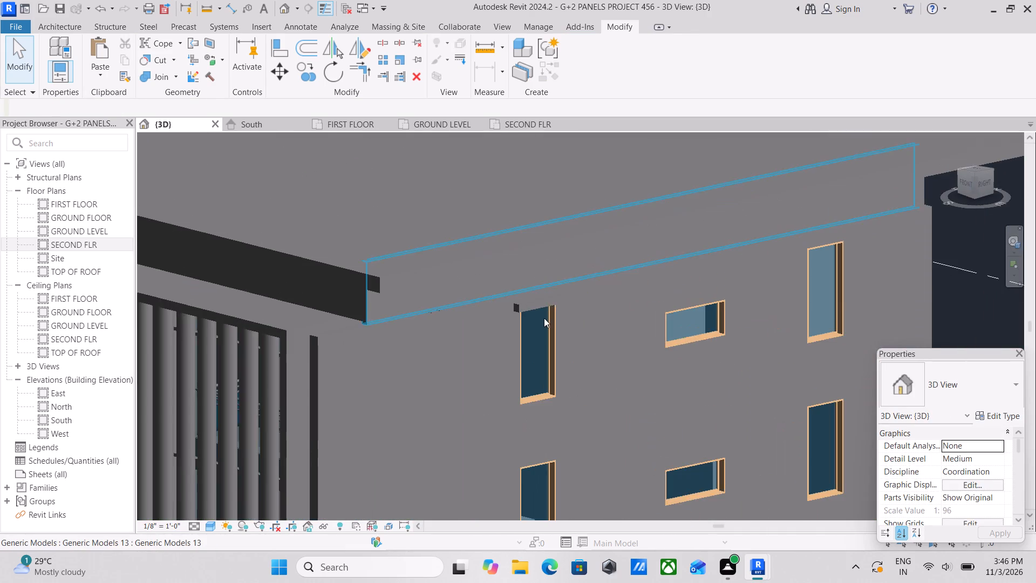
pyautogui.scroll(3, 544, 318)
# Copy the window projection from its bottom midpoint to the top midpoint of the tall top-floor window at the wall's other end.
pyautogui.click(543, 304)
pyautogui.scroll(-1, 698, 309)
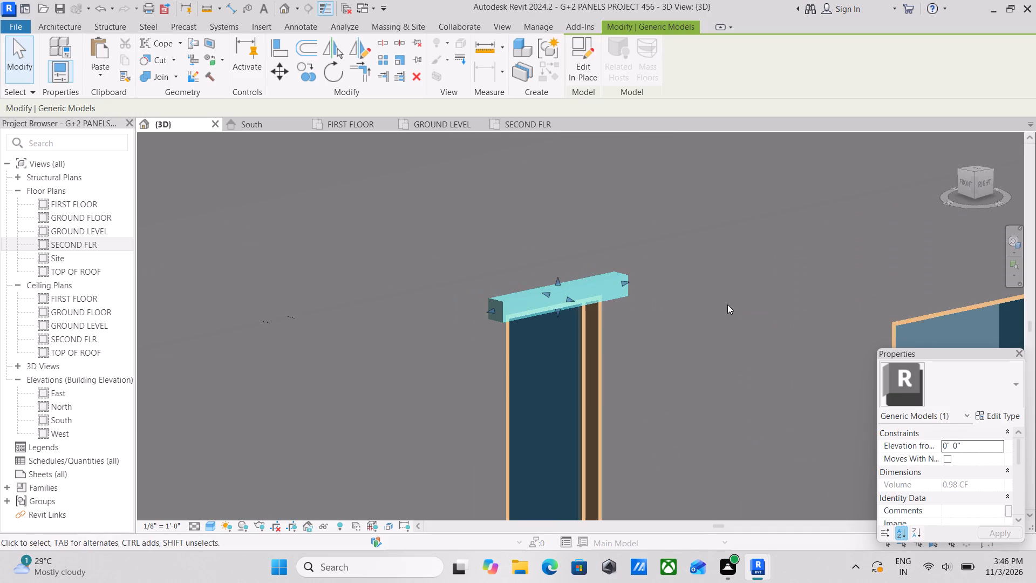
pyautogui.click(987, 187)
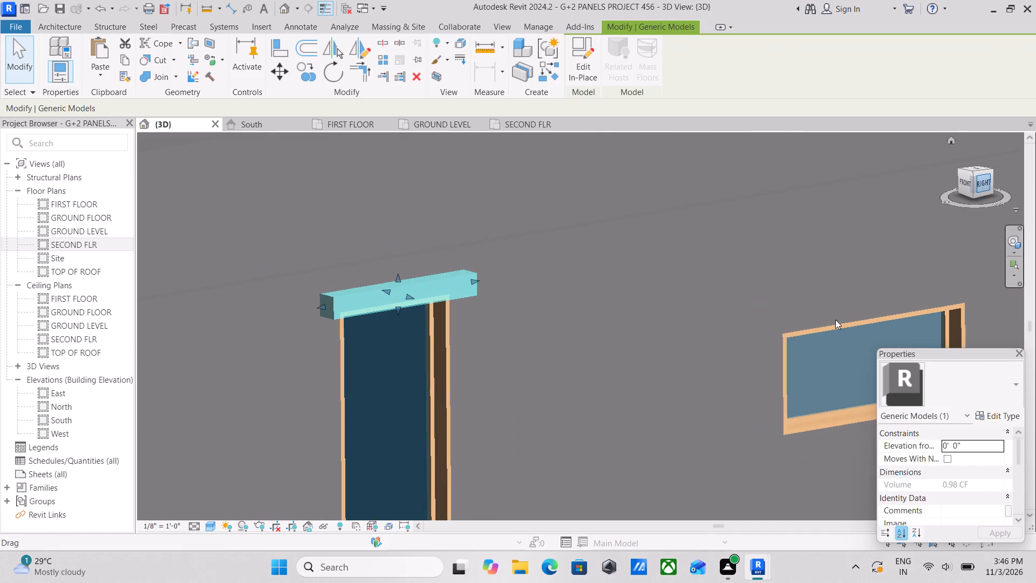
pyautogui.scroll(-7, 622, 349)
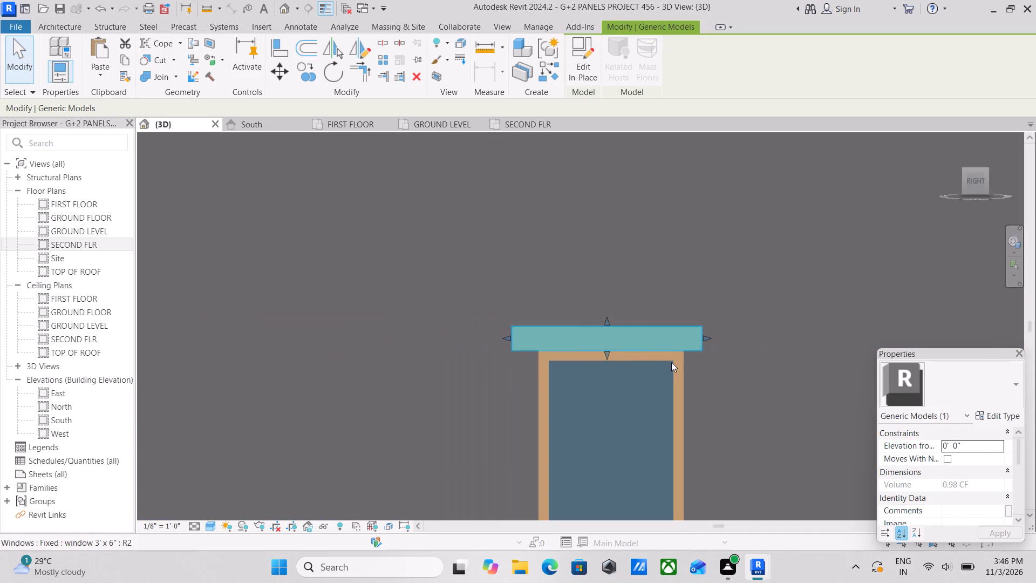
pyautogui.scroll(-4, 671, 362)
pyautogui.moveTo(718, 343); pyautogui.dragTo(581, 303, button='middle')
pyautogui.scroll(-1, 601, 312)
pyautogui.moveTo(600, 312); pyautogui.dragTo(519, 315, button='middle')
pyautogui.scroll(1, 544, 333)
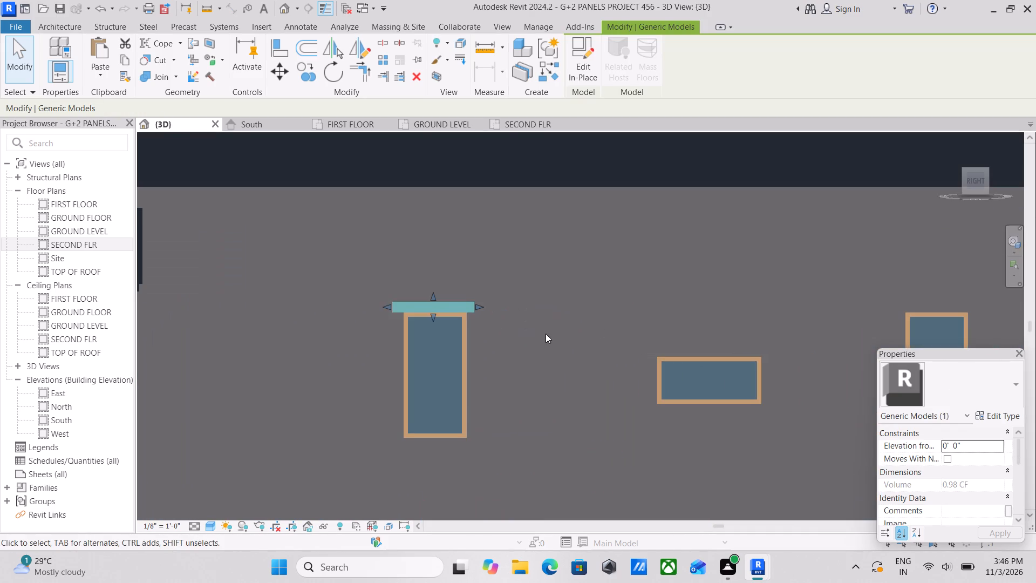
pyautogui.moveTo(542, 333); pyautogui.dragTo(509, 328, button='middle')
pyautogui.scroll(-1, 508, 330)
pyautogui.moveTo(508, 330); pyautogui.dragTo(483, 311, button='middle')
pyautogui.scroll(-1, 488, 317)
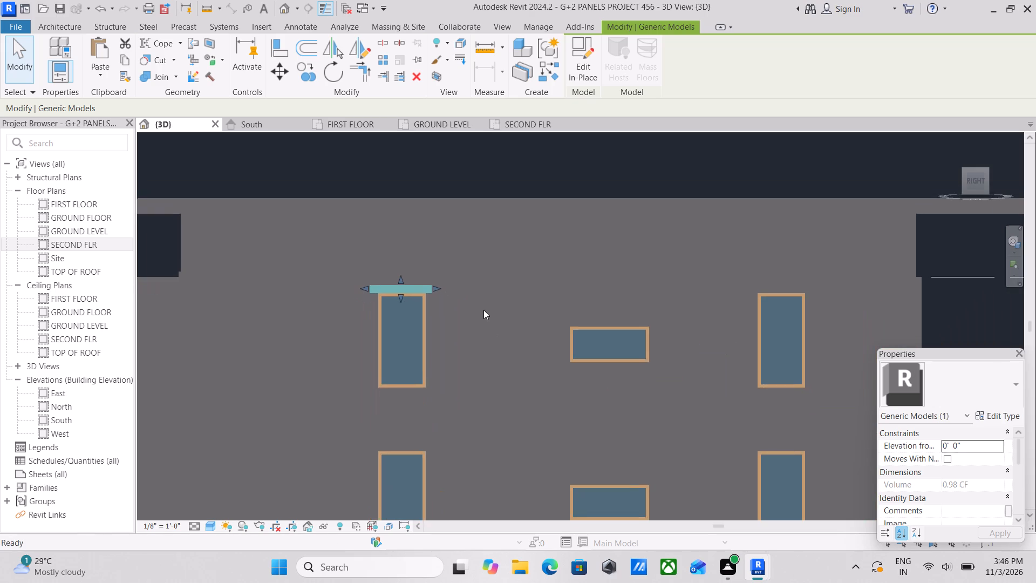
pyautogui.moveTo(485, 309); pyautogui.dragTo(482, 300, button='middle')
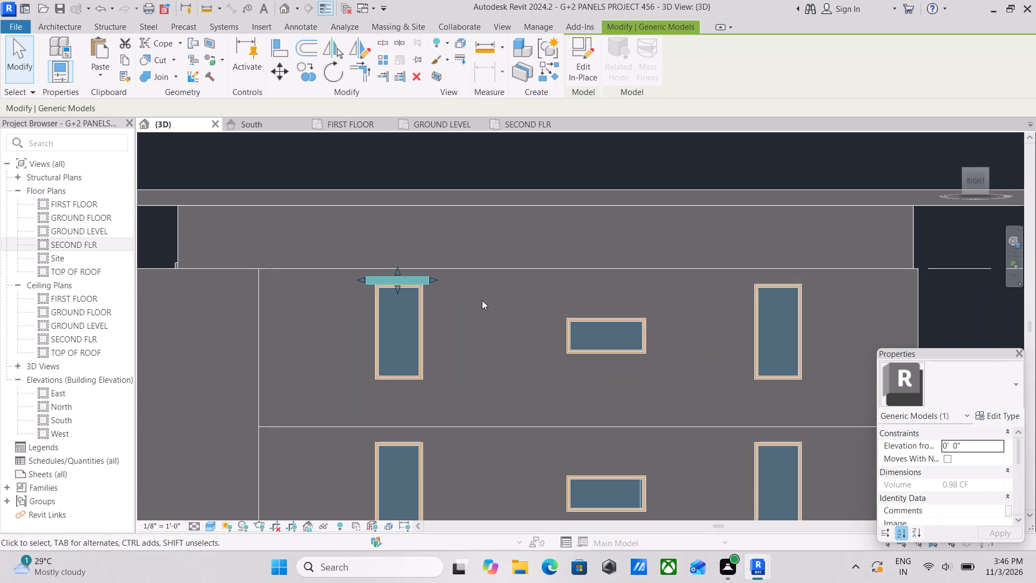
pyautogui.write('CO')
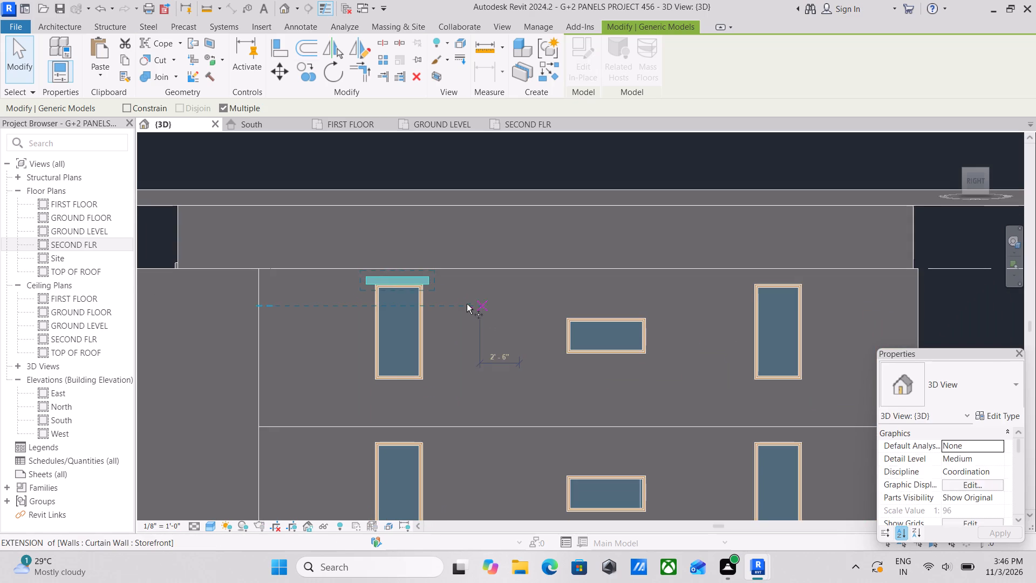
pyautogui.scroll(7, 412, 299)
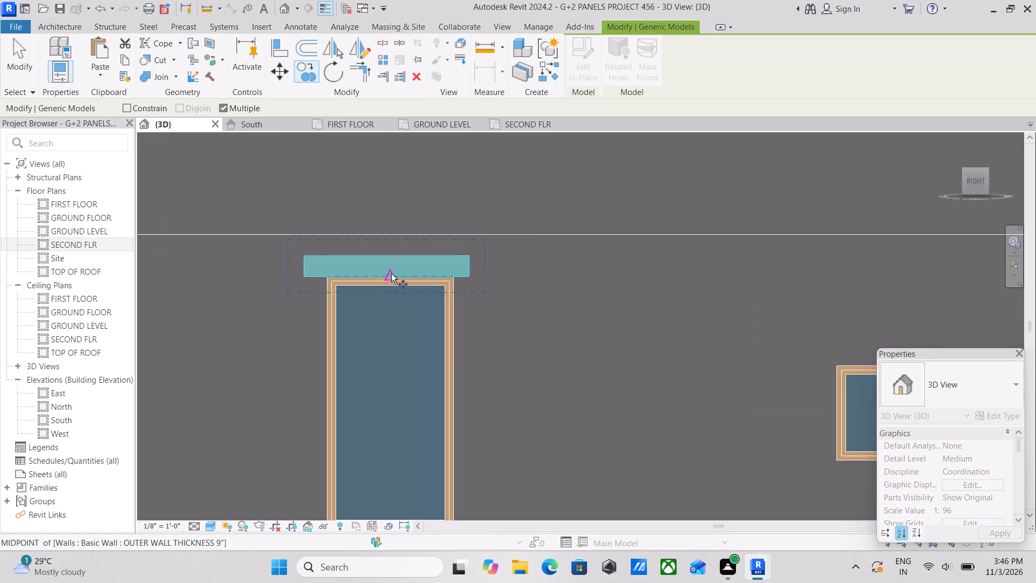
pyautogui.click(391, 273)
pyautogui.moveTo(565, 270); pyautogui.dragTo(414, 270, button='middle')
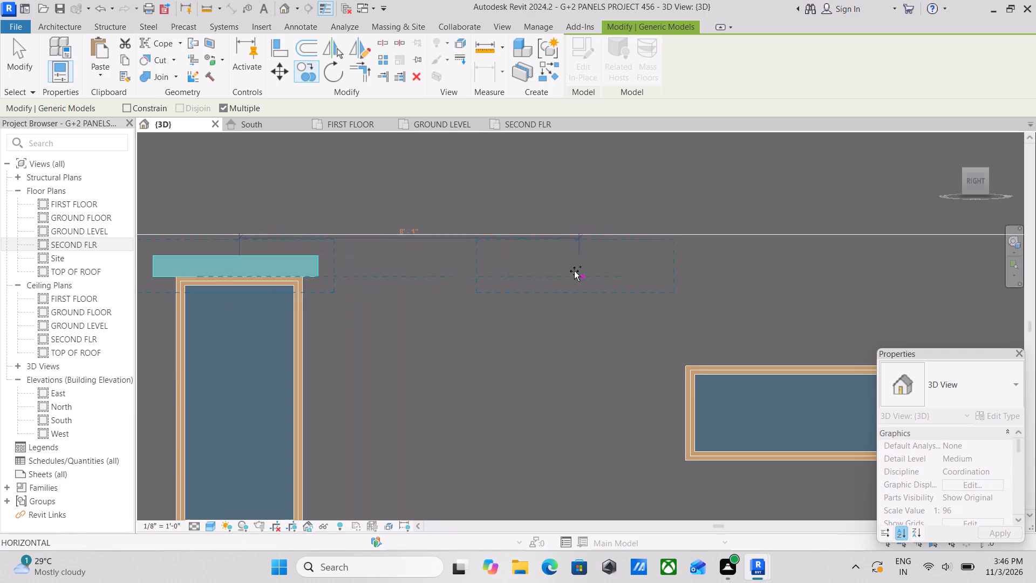
pyautogui.moveTo(574, 271); pyautogui.dragTo(276, 279, button='middle')
pyautogui.moveTo(539, 294); pyautogui.dragTo(280, 303, button='middle')
pyautogui.scroll(1, 657, 289)
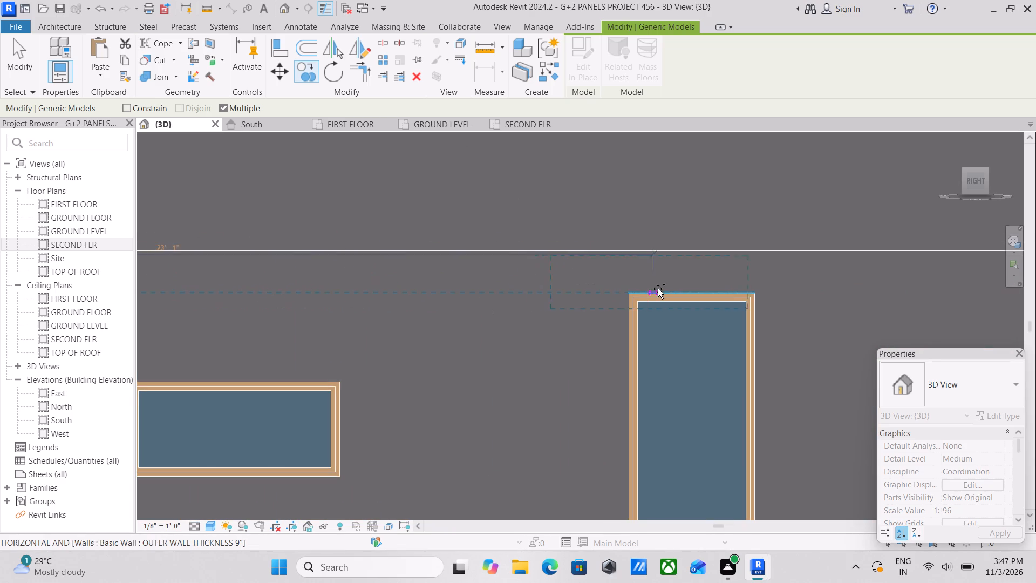
pyautogui.click(698, 290)
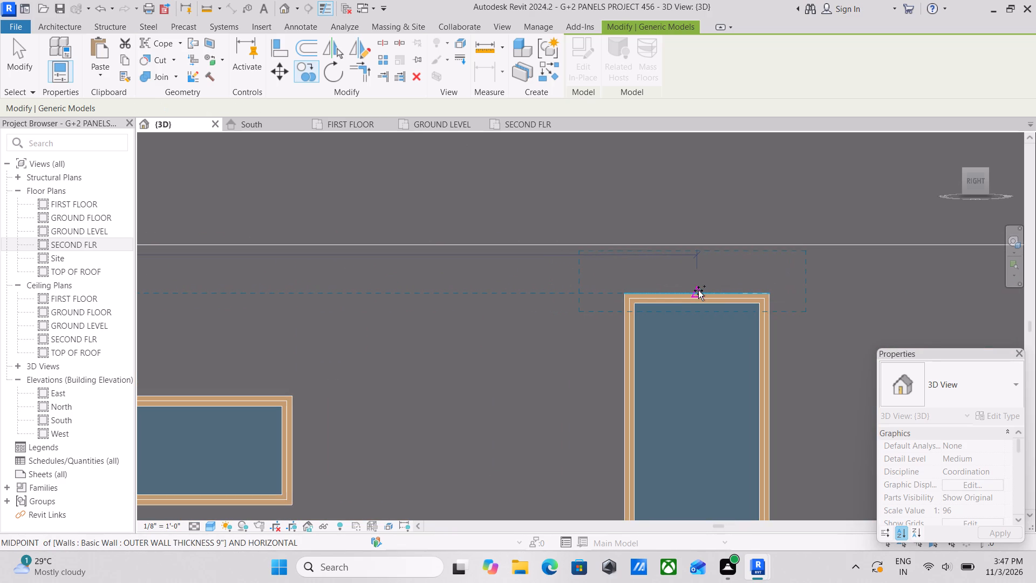
# Place another copy of the projection at the top midpoint of the tall middle-floor window directly below, 10'-0" down.
pyautogui.scroll(-3, 698, 290)
pyautogui.moveTo(684, 317); pyautogui.dragTo(671, 212, button='middle')
pyautogui.moveTo(675, 369); pyautogui.dragTo(670, 243, button='middle')
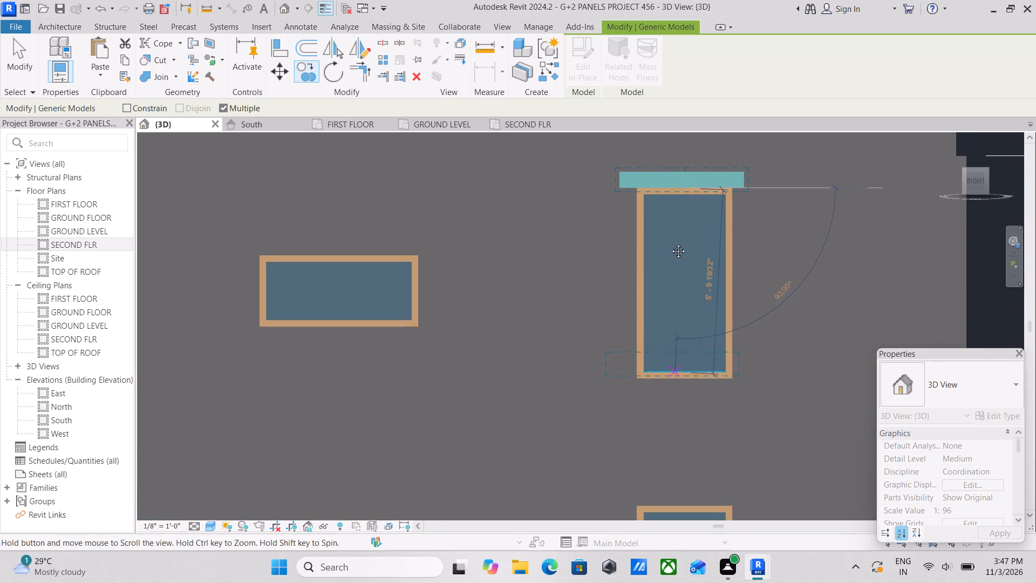
pyautogui.moveTo(670, 243); pyautogui.dragTo(670, 214, button='middle')
pyautogui.scroll(2, 689, 353)
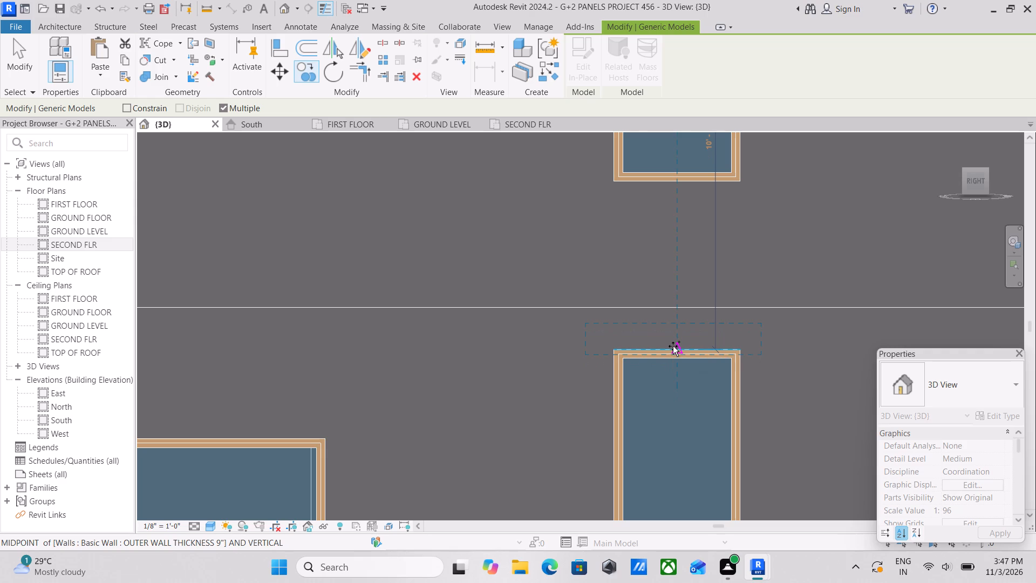
pyautogui.click(673, 346)
# Place a further copy at the top midpoint of the lowest tall window in the same column and end the Copy command.
pyautogui.scroll(-1, 674, 374)
pyautogui.moveTo(672, 375); pyautogui.dragTo(679, 256, button='middle')
pyautogui.scroll(-1, 692, 360)
pyautogui.moveTo(689, 371); pyautogui.dragTo(698, 259, button='middle')
pyautogui.scroll(-2, 731, 364)
pyautogui.moveTo(728, 354); pyautogui.dragTo(736, 312, button='middle')
pyautogui.scroll(3, 724, 396)
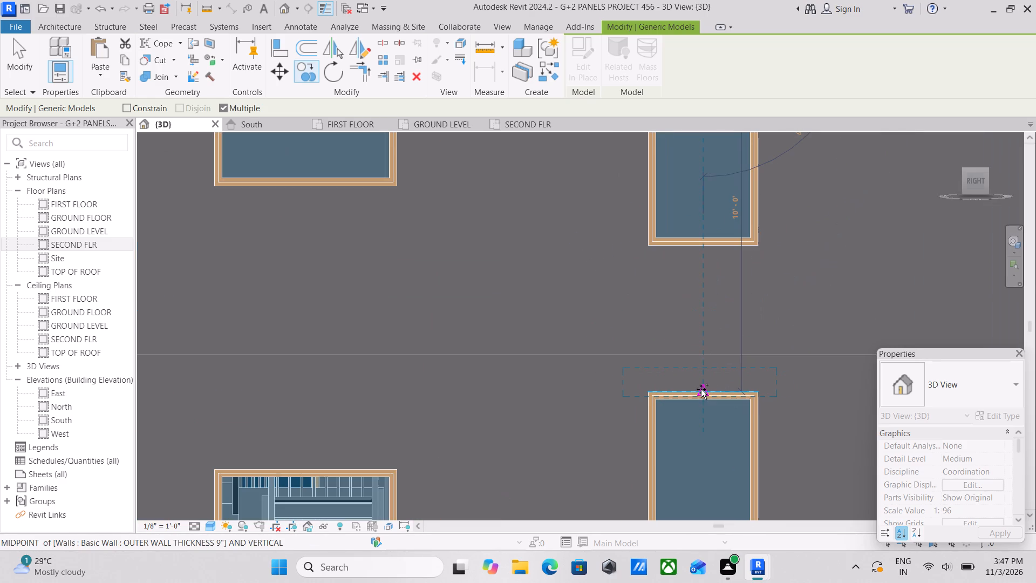
pyautogui.click(701, 389)
pyautogui.scroll(-6, 701, 389)
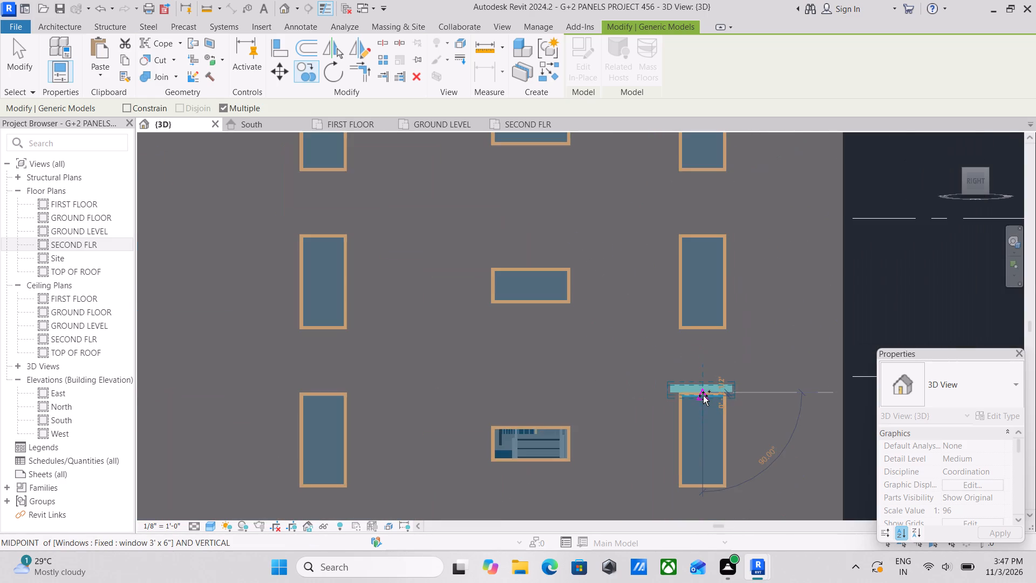
pyautogui.scroll(-3, 701, 399)
pyautogui.press('Escape')
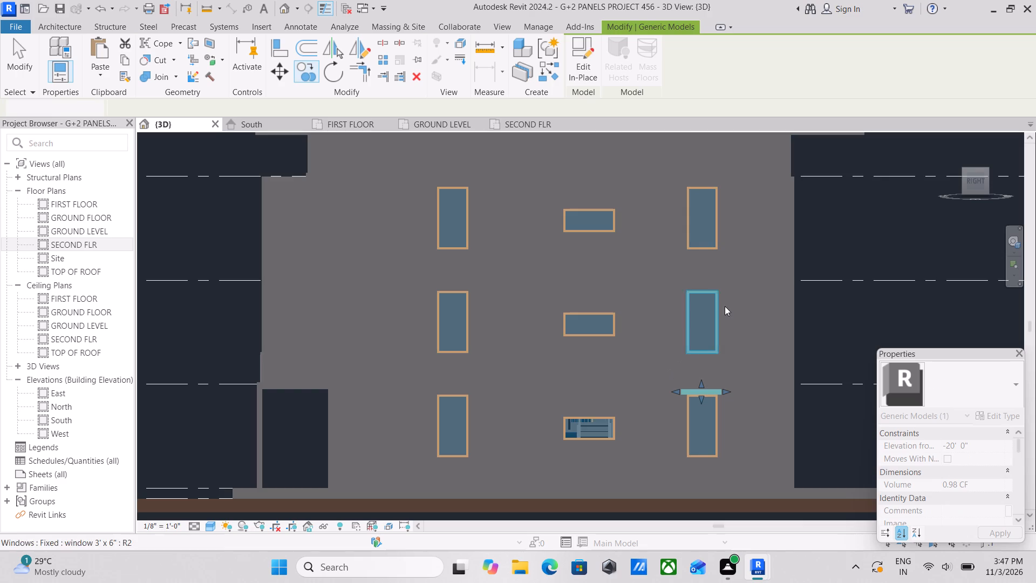
pyautogui.scroll(1, 725, 282)
pyautogui.press('Escape')
pyautogui.press('Escape')
# Examine the copied projections along the side wall and compare them with the windows that have none.
pyautogui.scroll(-2, 716, 306)
pyautogui.scroll(-2, 628, 331)
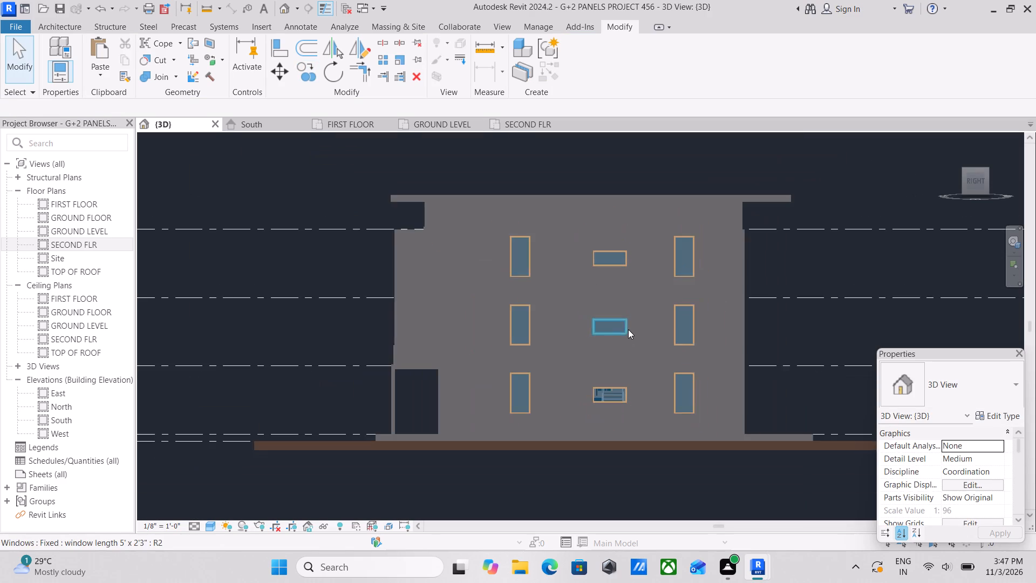
pyautogui.keyDown('shift'); pyautogui.moveTo(630, 324); pyautogui.dragTo(692, 398, button='middle'); pyautogui.keyUp('shift')
pyautogui.scroll(2, 638, 318)
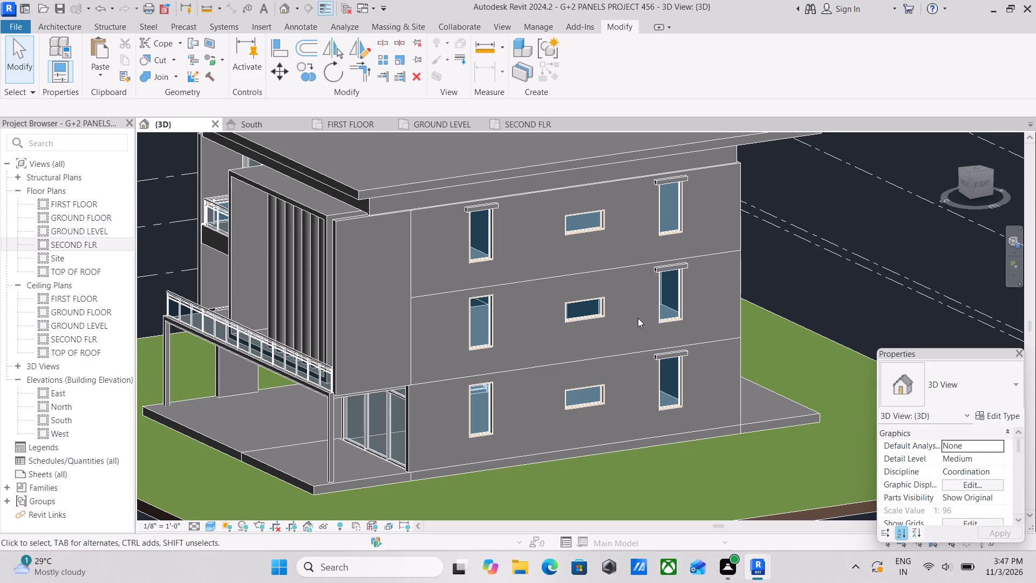
pyautogui.scroll(4, 623, 287)
pyautogui.scroll(2, 502, 250)
pyautogui.moveTo(564, 279); pyautogui.dragTo(540, 395, button='middle')
pyautogui.scroll(1, 540, 399)
pyautogui.scroll(-3, 575, 360)
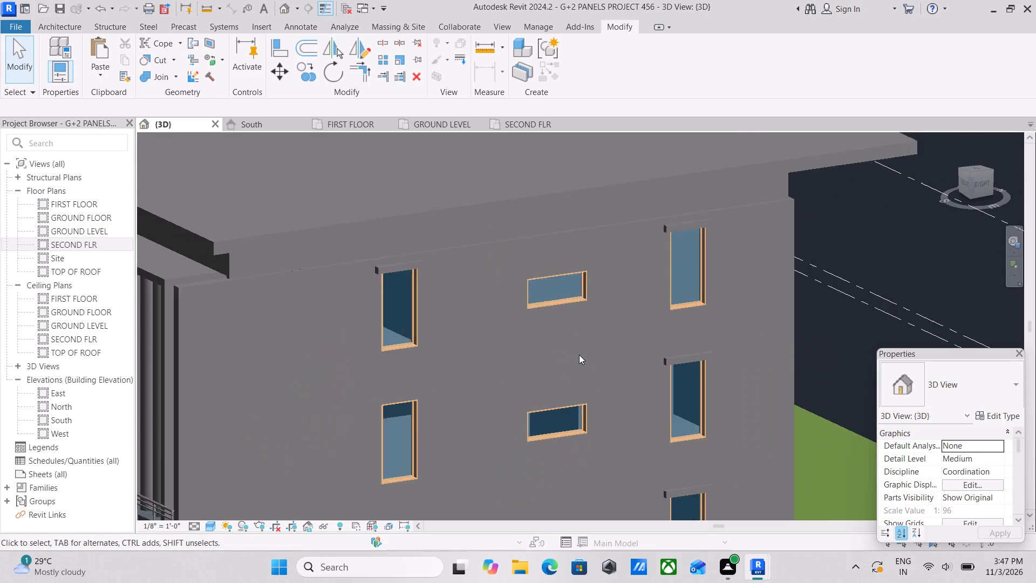
pyautogui.scroll(-2, 579, 355)
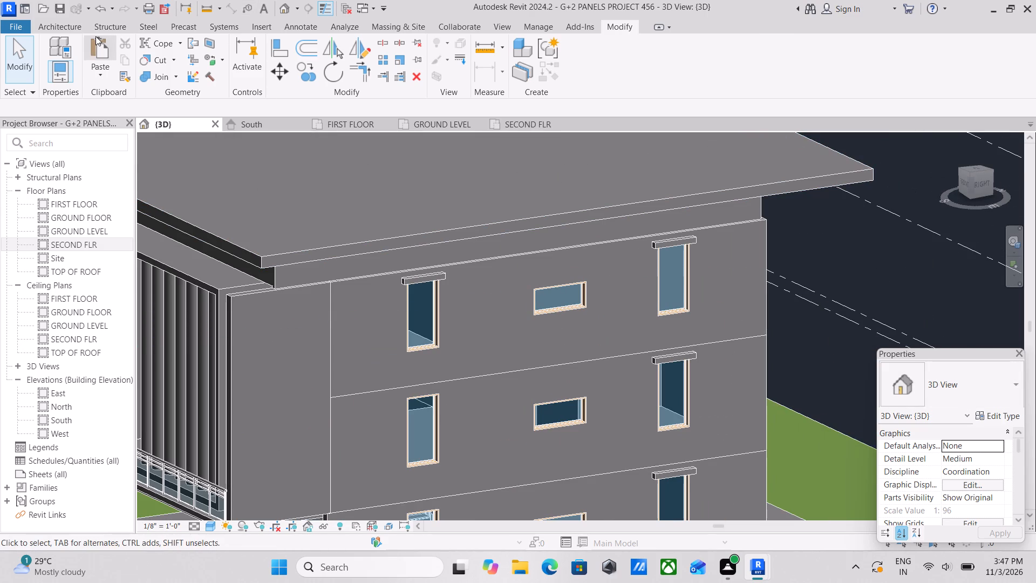
# Create a new in-place model in the Generic Models category, keeping the default name.
pyautogui.click(51, 24)
pyautogui.click(158, 76)
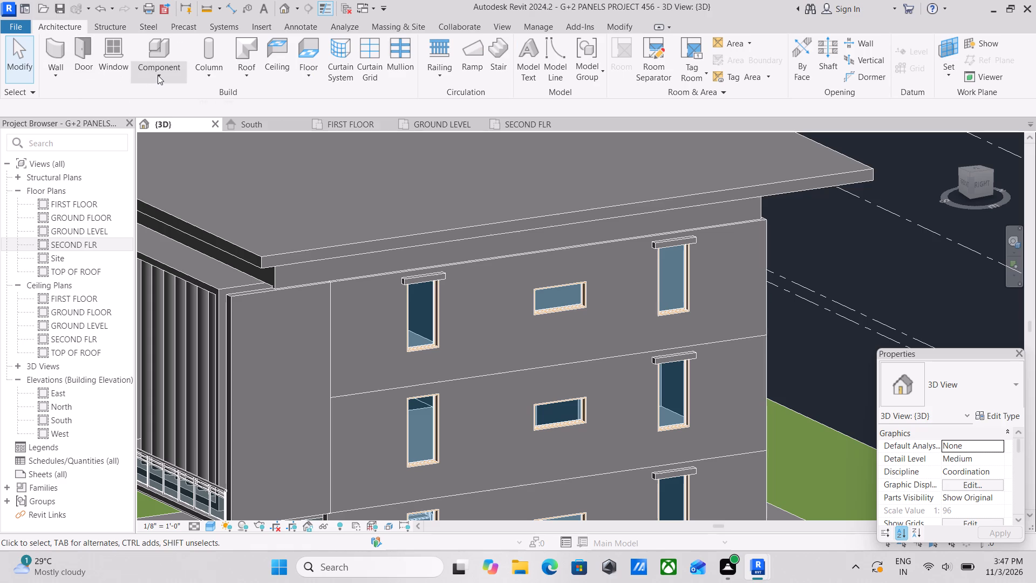
pyautogui.click(183, 132)
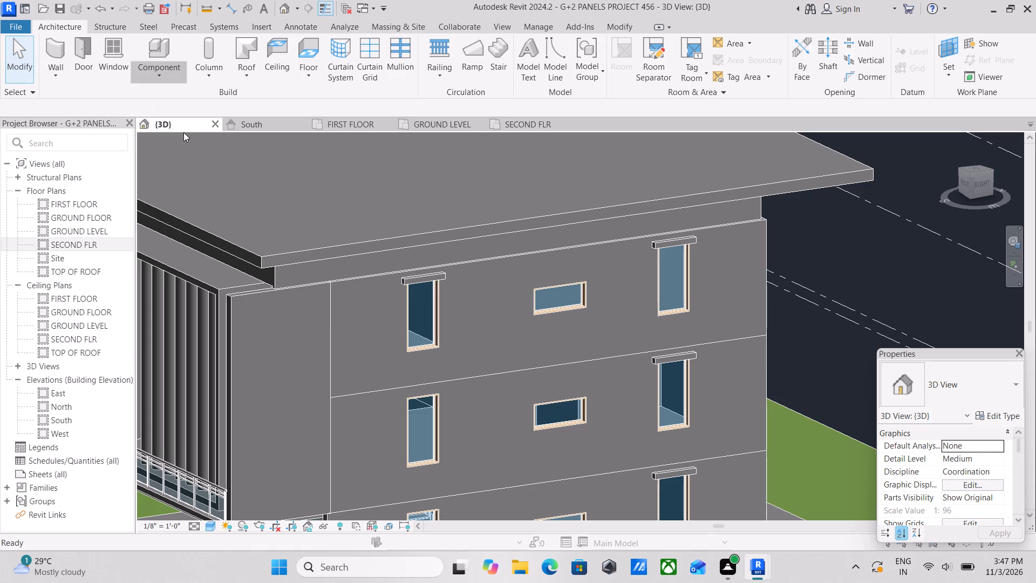
pyautogui.scroll(-3, 530, 248)
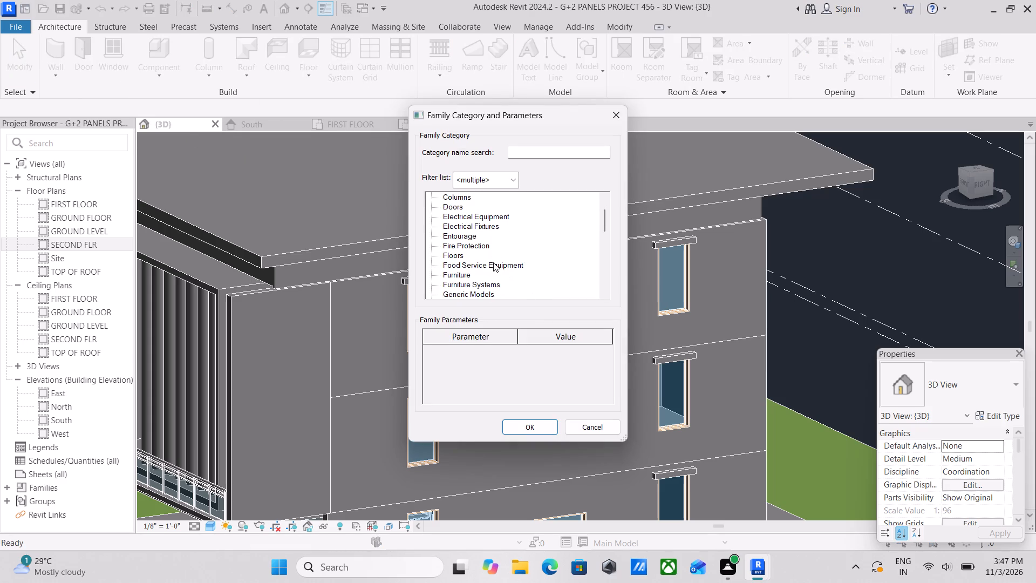
pyautogui.scroll(-3, 493, 264)
pyautogui.click(482, 265)
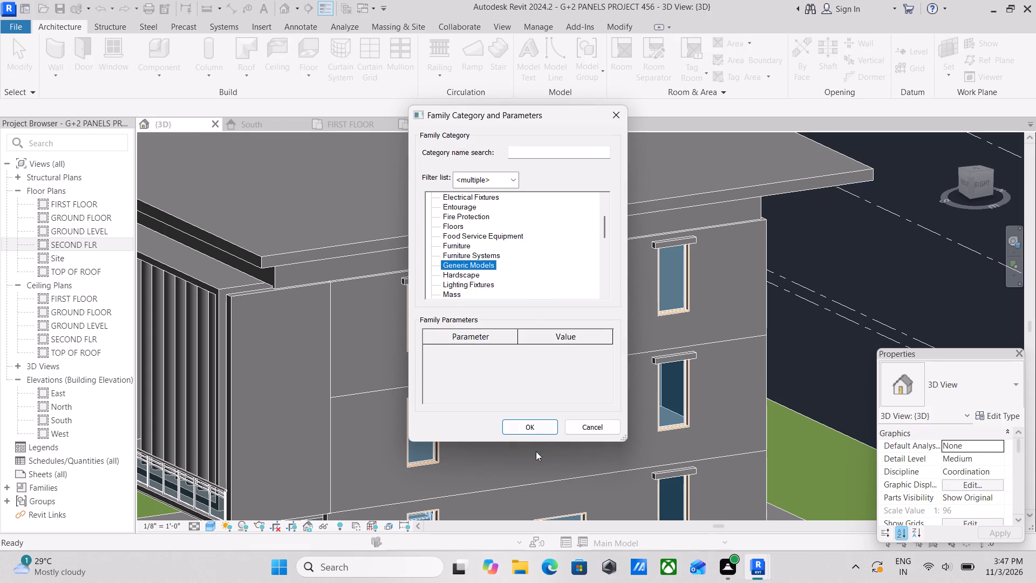
pyautogui.click(533, 430)
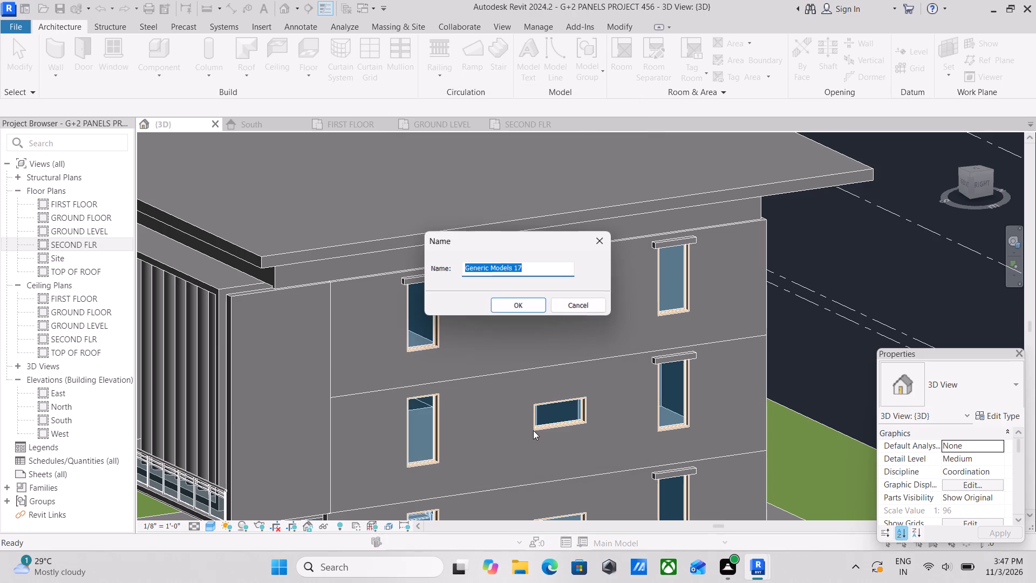
pyautogui.click(514, 303)
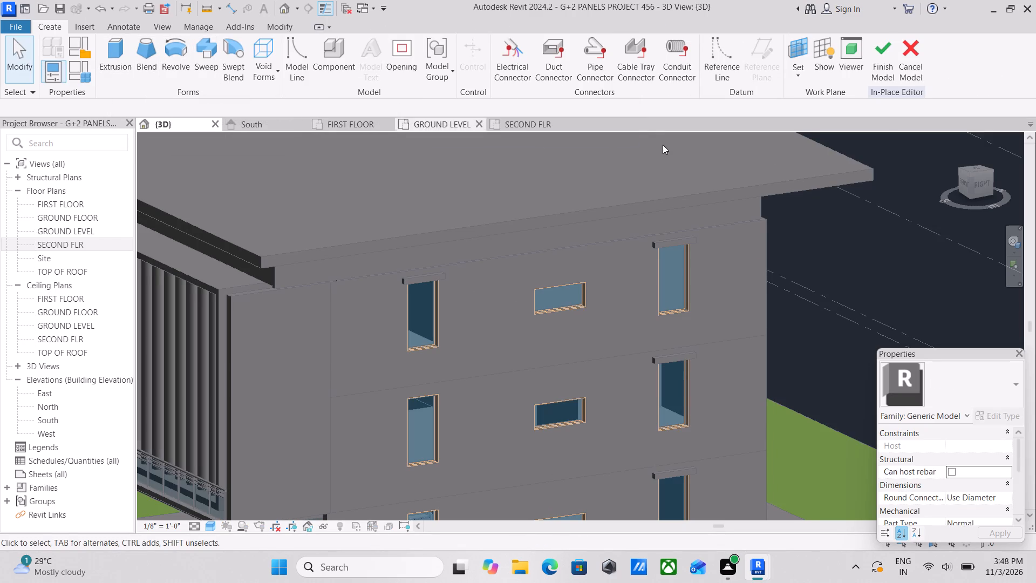
# Set the work plane by picking the face of the top-floor outer wall containing the windows.
pyautogui.click(797, 73)
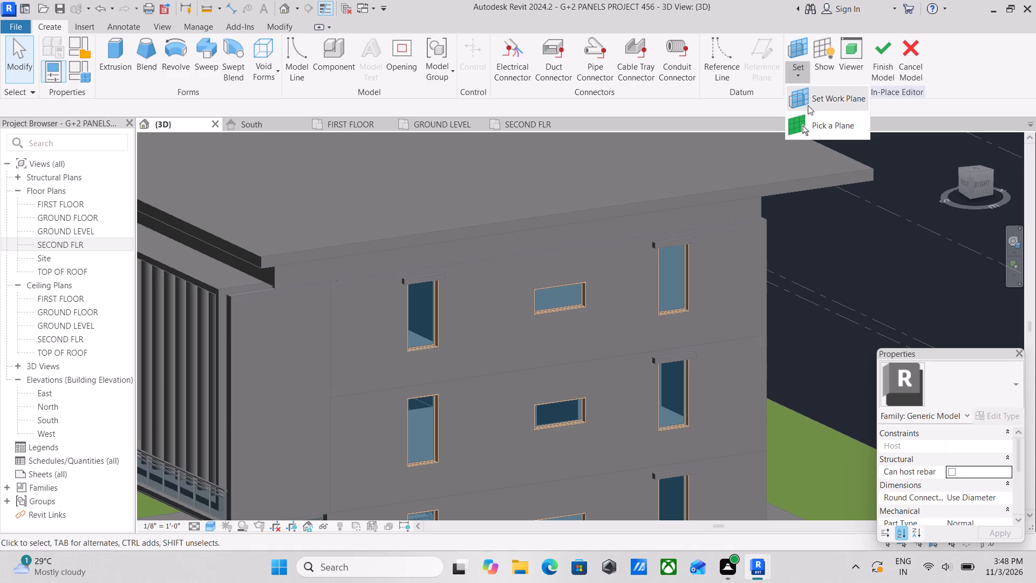
pyautogui.click(808, 122)
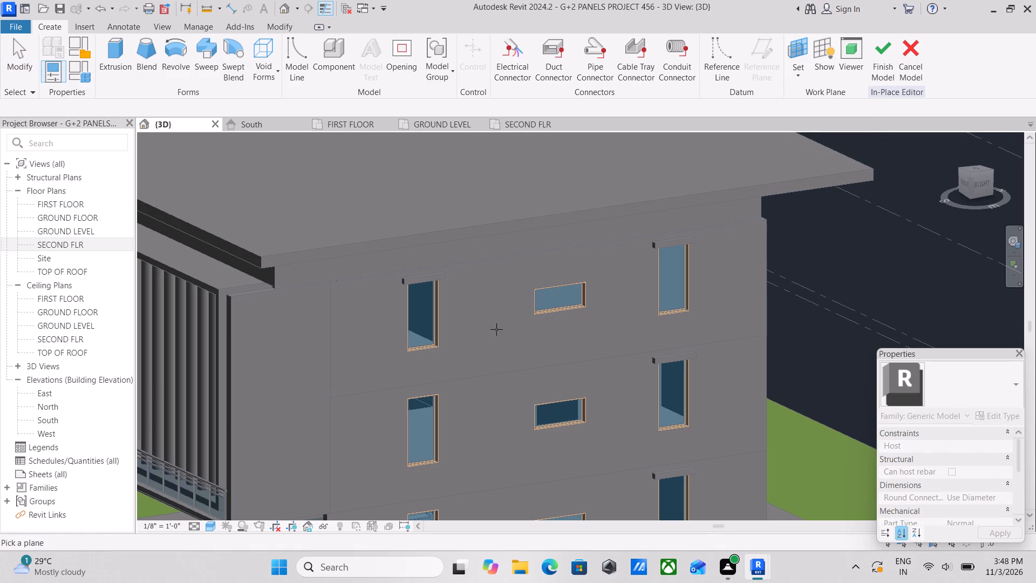
pyautogui.click(519, 370)
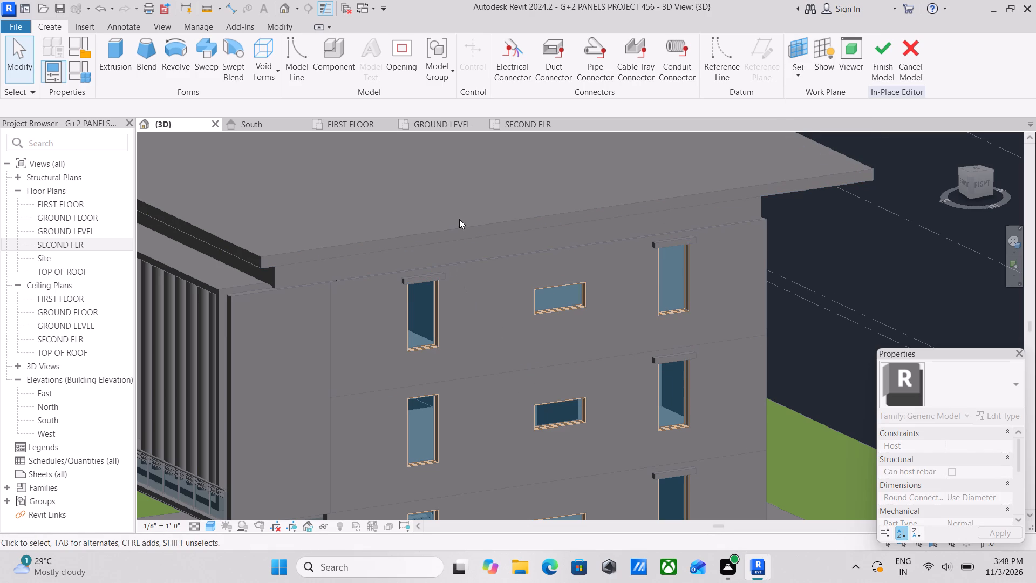
# Start an Extrusion sketch on the picked wall face and try a rectangle from the wall top around the small middle windows.
pyautogui.scroll(3, 575, 289)
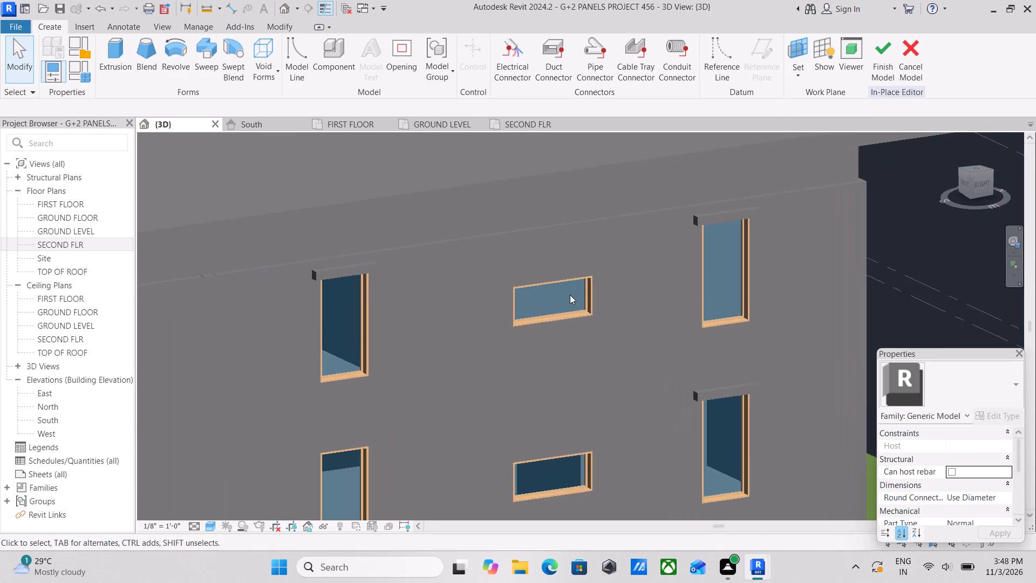
pyautogui.scroll(2, 565, 291)
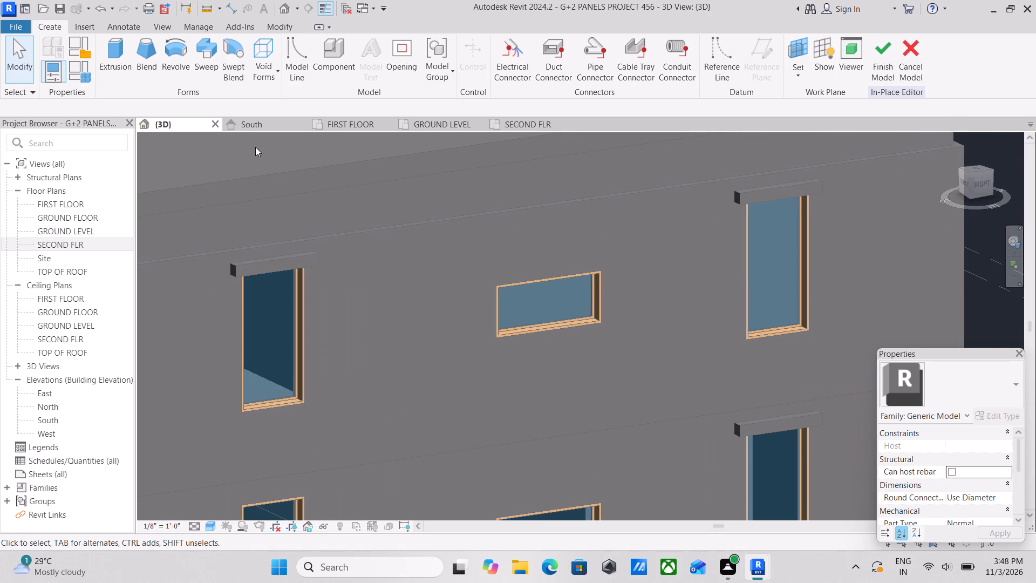
pyautogui.click(124, 57)
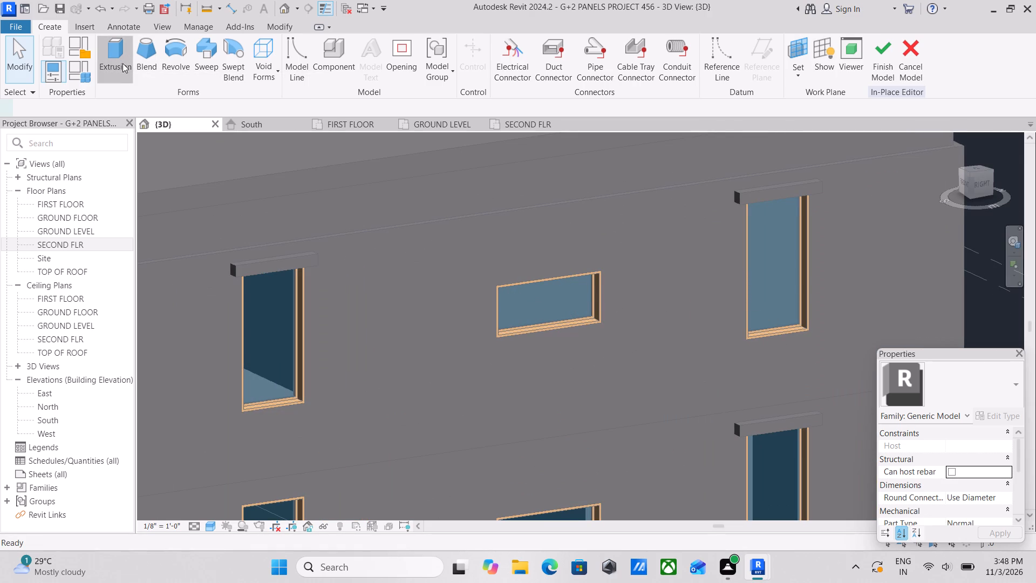
pyautogui.scroll(-3, 486, 387)
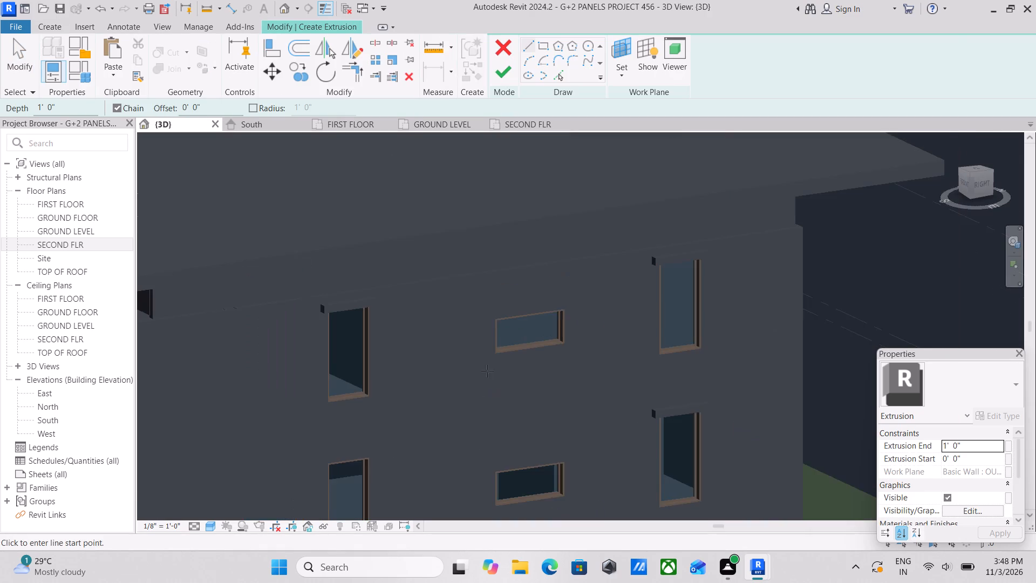
pyautogui.moveTo(480, 366); pyautogui.dragTo(393, 328, button='middle')
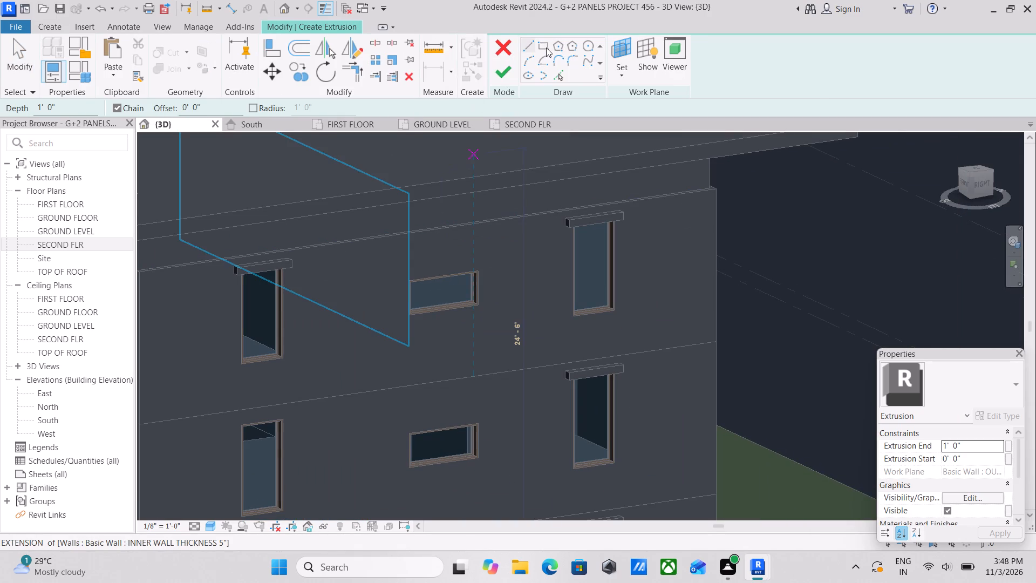
pyautogui.click(546, 47)
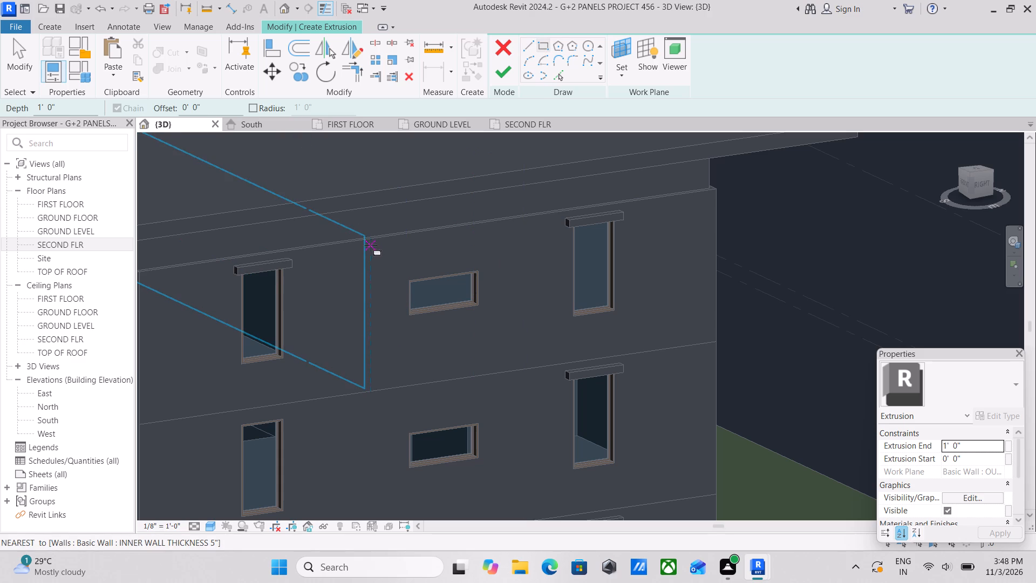
pyautogui.click(371, 240)
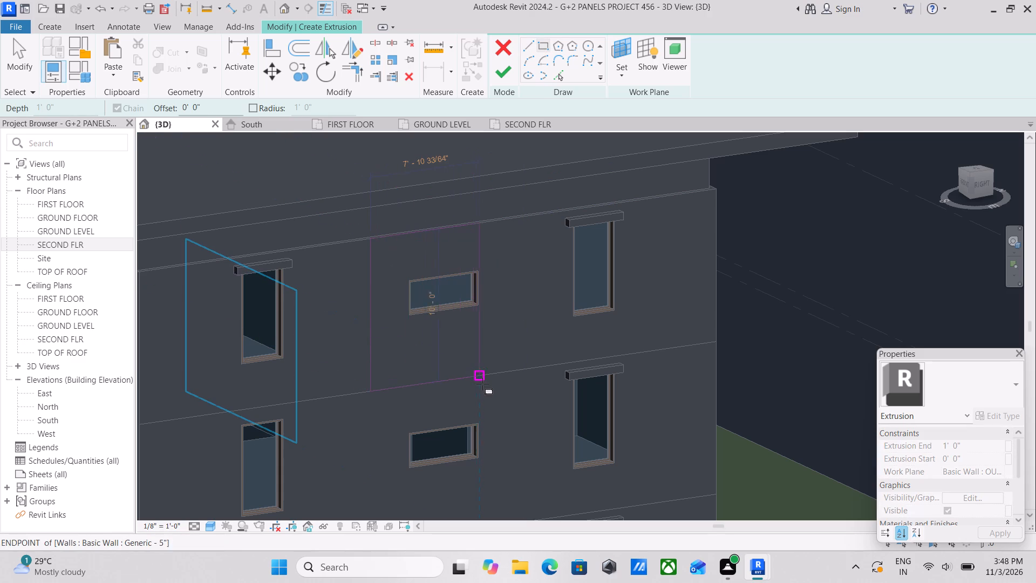
pyautogui.press('Escape')
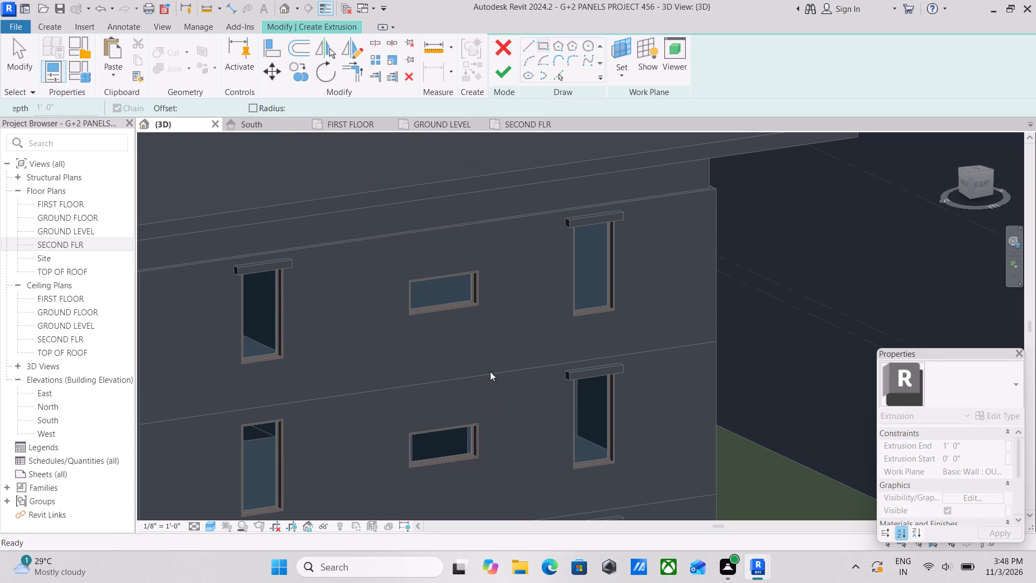
pyautogui.scroll(-1, 490, 371)
pyautogui.moveTo(480, 363); pyautogui.dragTo(452, 341, button='middle')
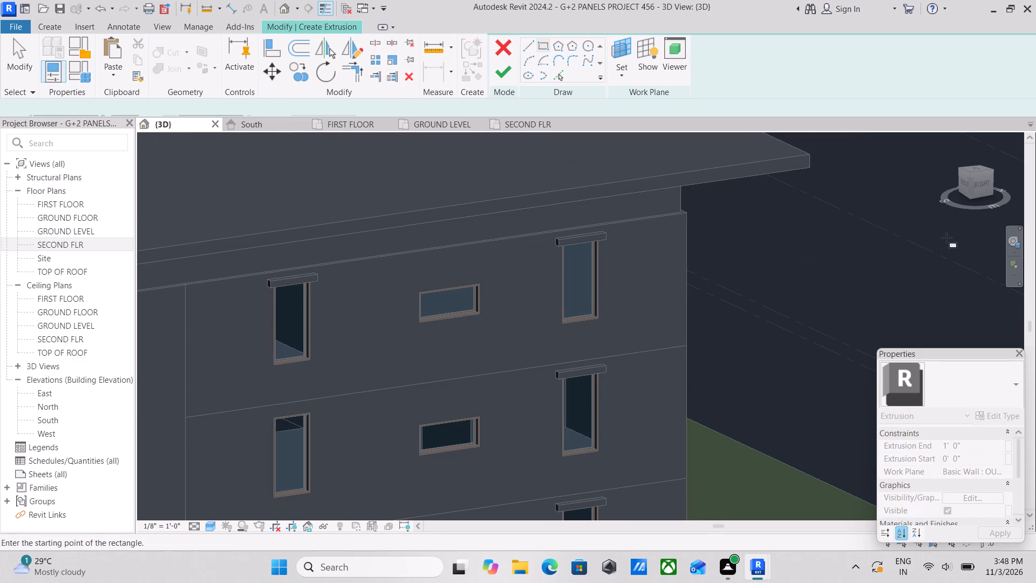
# From the Right view, sketch a rectangle about 11' 1" wide and 30' tall around the small-window column, from wall top to base.
pyautogui.click(987, 183)
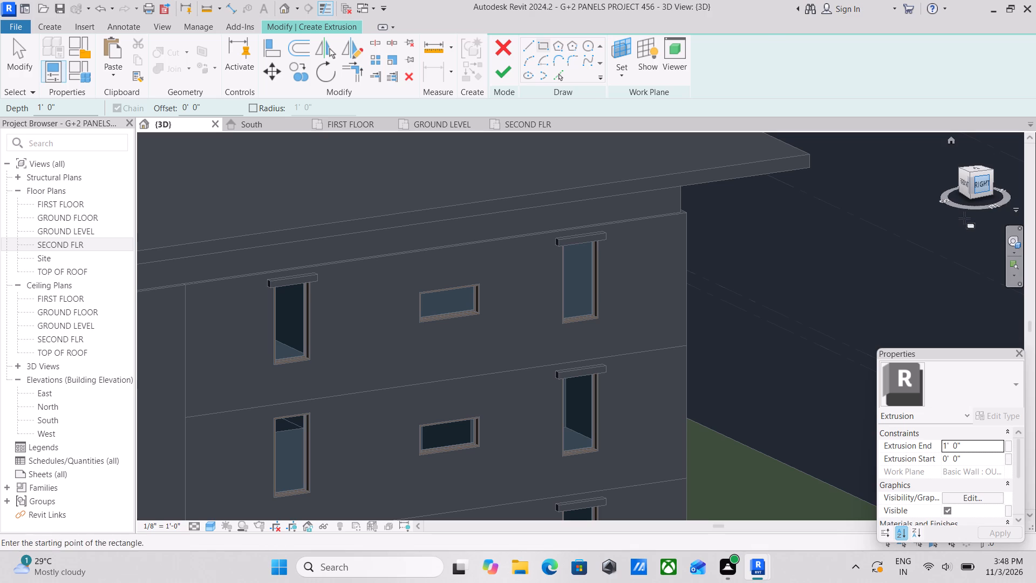
pyautogui.scroll(2, 471, 347)
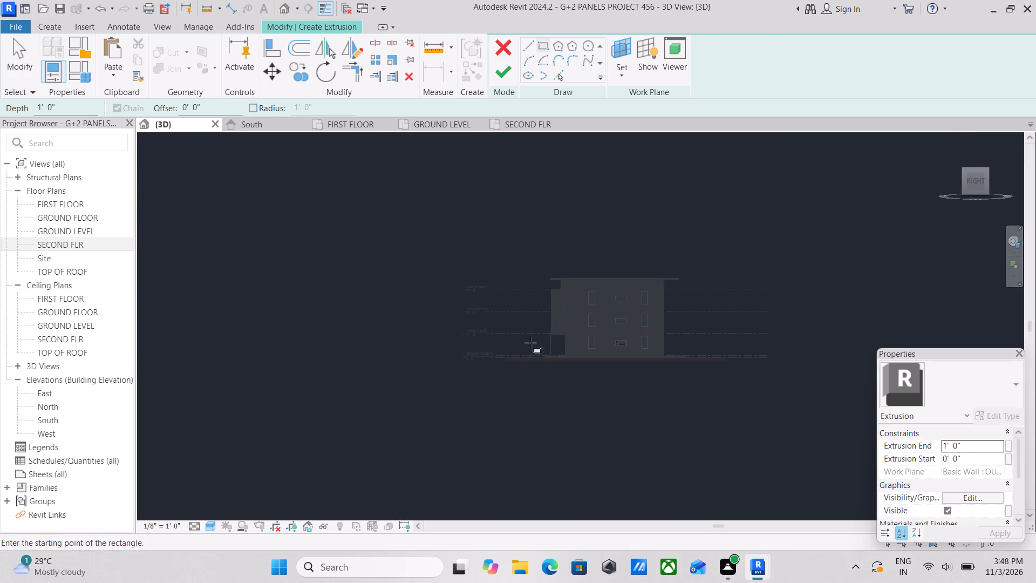
pyautogui.scroll(3, 609, 281)
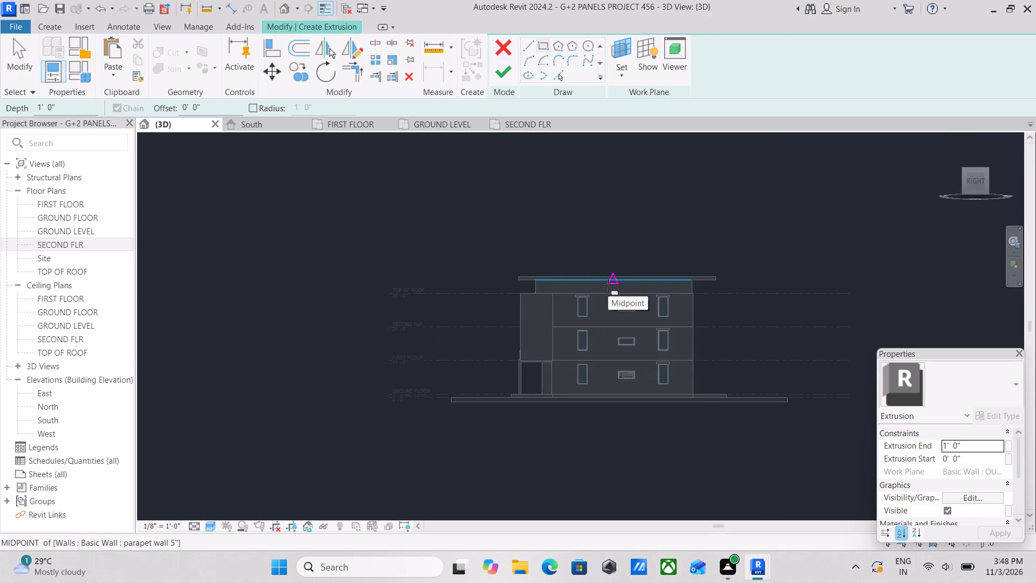
pyautogui.scroll(9, 614, 297)
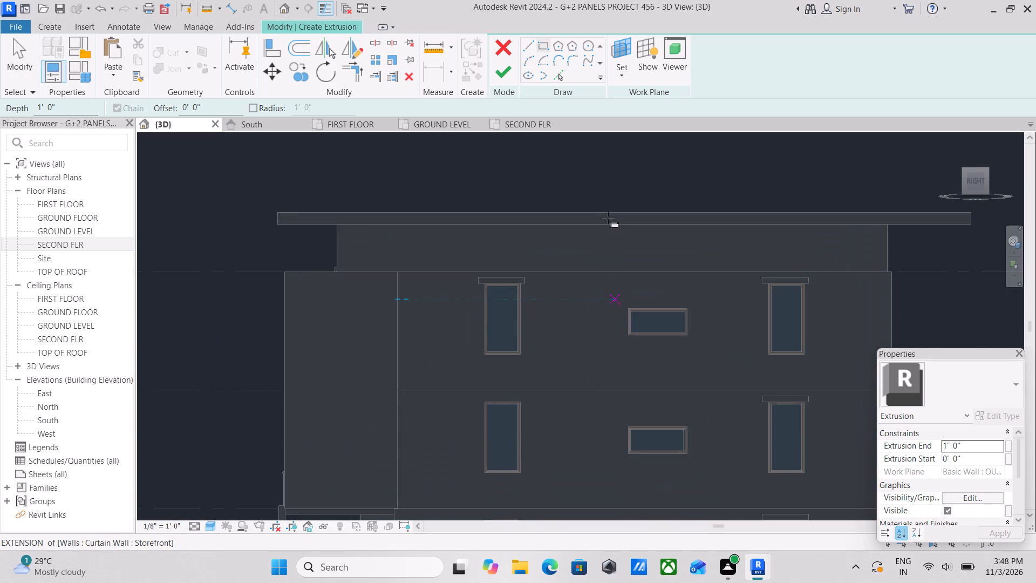
pyautogui.scroll(2, 643, 318)
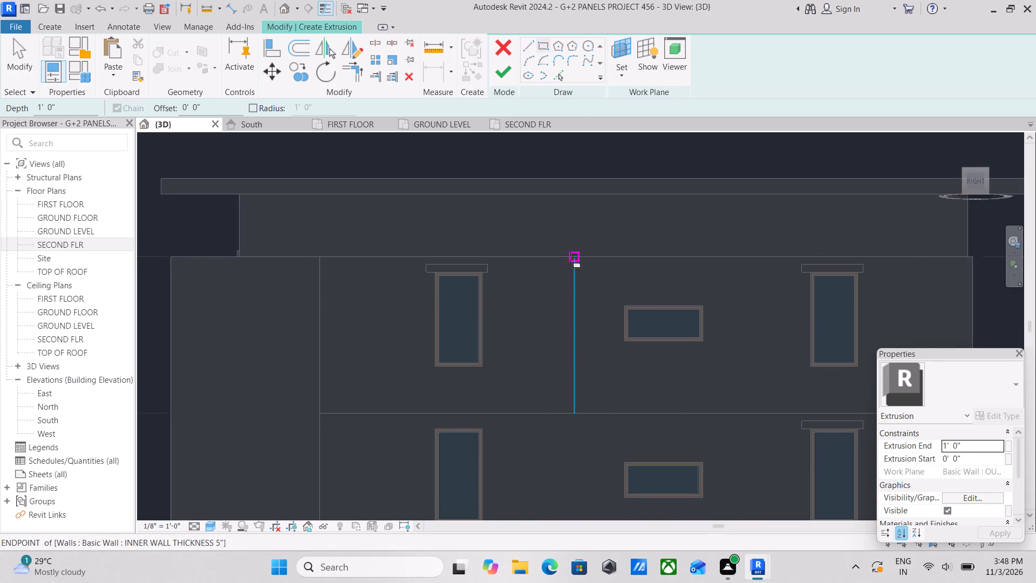
pyautogui.click(570, 257)
pyautogui.moveTo(697, 399); pyautogui.dragTo(684, 277, button='middle')
pyautogui.scroll(1, 694, 395)
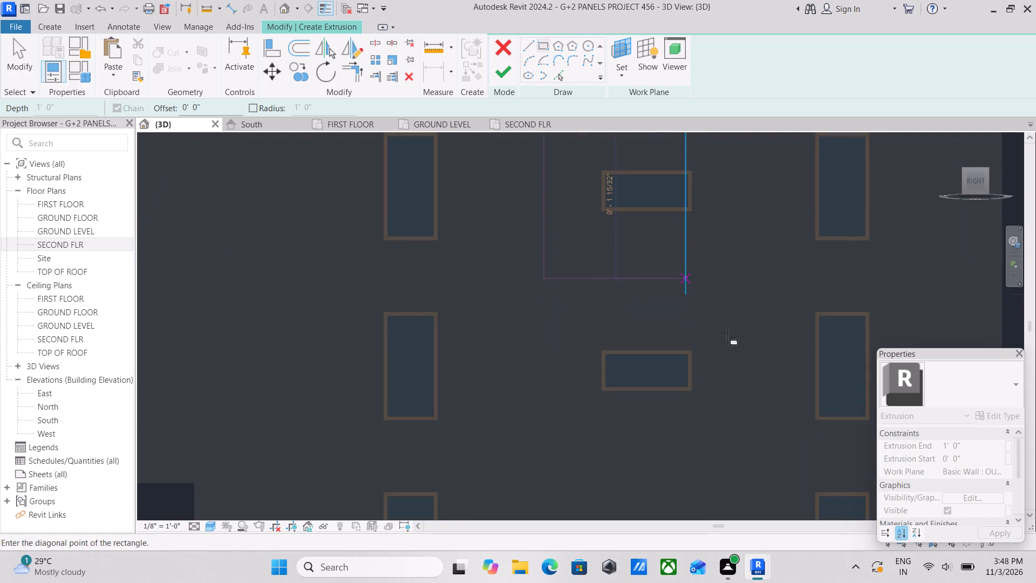
pyautogui.moveTo(753, 387); pyautogui.dragTo(732, 273, button='middle')
pyautogui.moveTo(705, 469); pyautogui.dragTo(718, 368, button='middle')
pyautogui.click(738, 439)
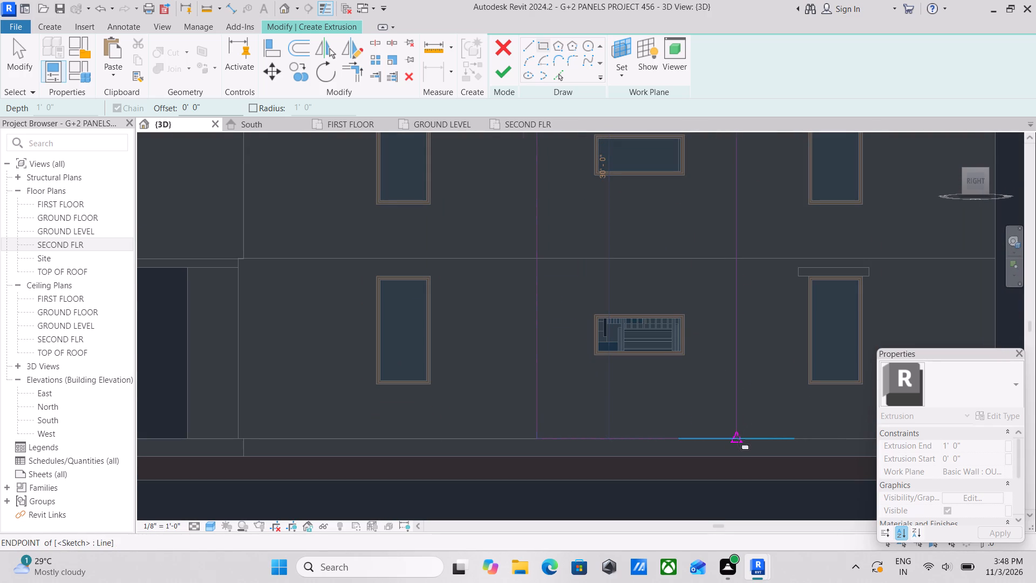
pyautogui.scroll(-3, 673, 314)
pyautogui.moveTo(676, 348); pyautogui.dragTo(698, 477, button='middle')
pyautogui.scroll(1, 698, 477)
pyautogui.moveTo(678, 256); pyautogui.dragTo(676, 371, button='middle')
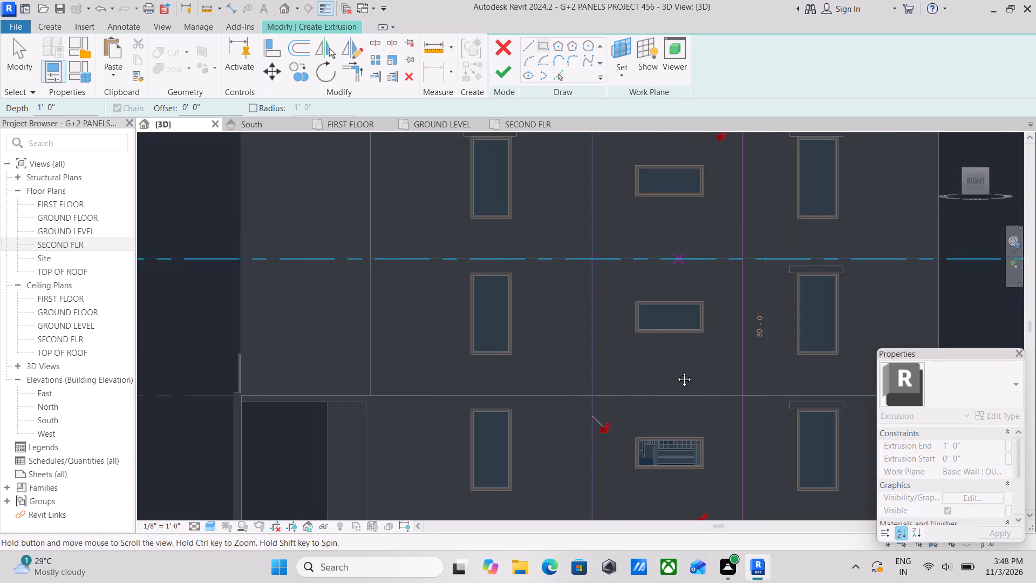
pyautogui.moveTo(676, 371); pyautogui.dragTo(676, 387, button='middle')
pyautogui.press('Escape')
pyautogui.press('Escape')
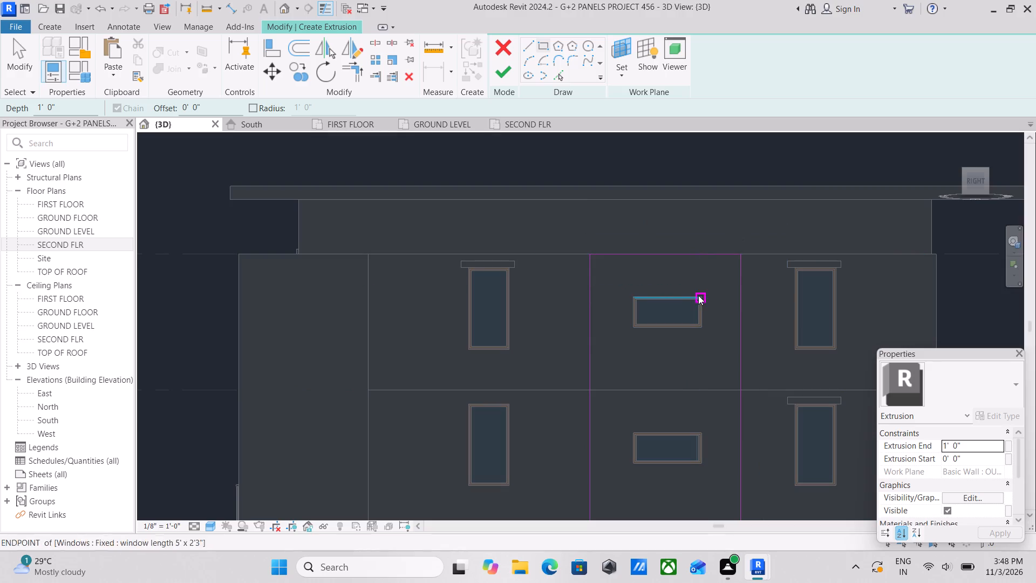
pyautogui.press('Escape')
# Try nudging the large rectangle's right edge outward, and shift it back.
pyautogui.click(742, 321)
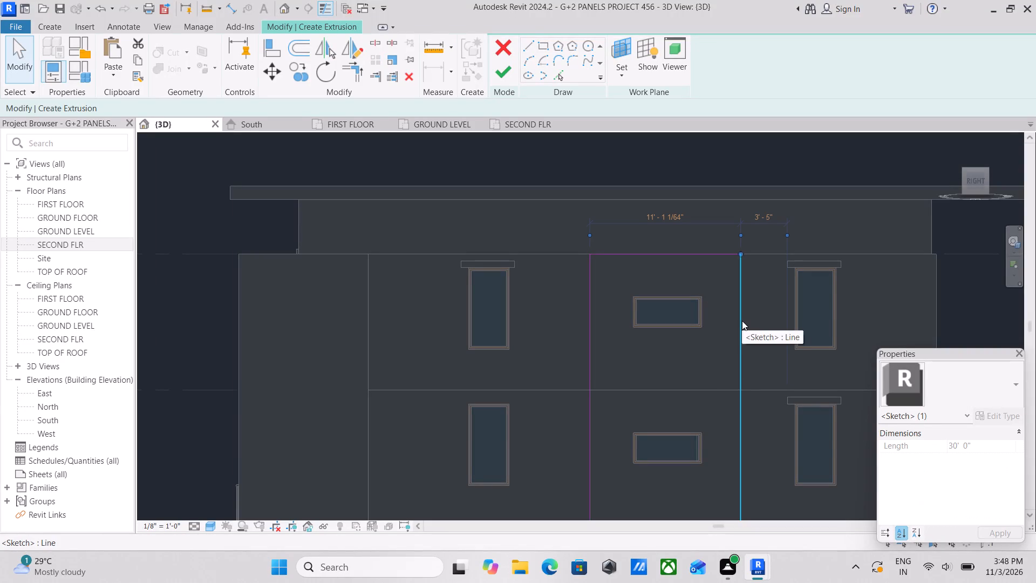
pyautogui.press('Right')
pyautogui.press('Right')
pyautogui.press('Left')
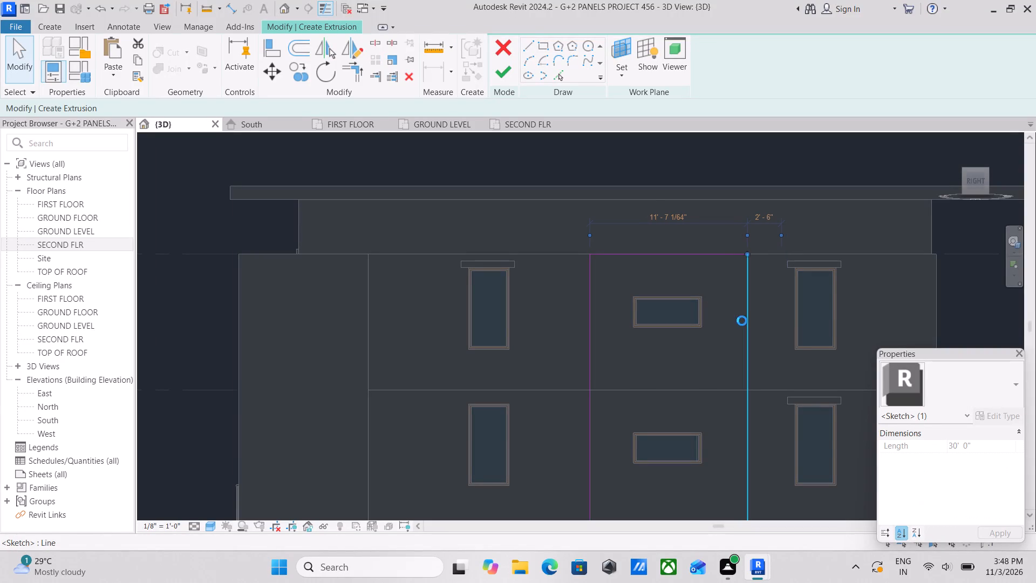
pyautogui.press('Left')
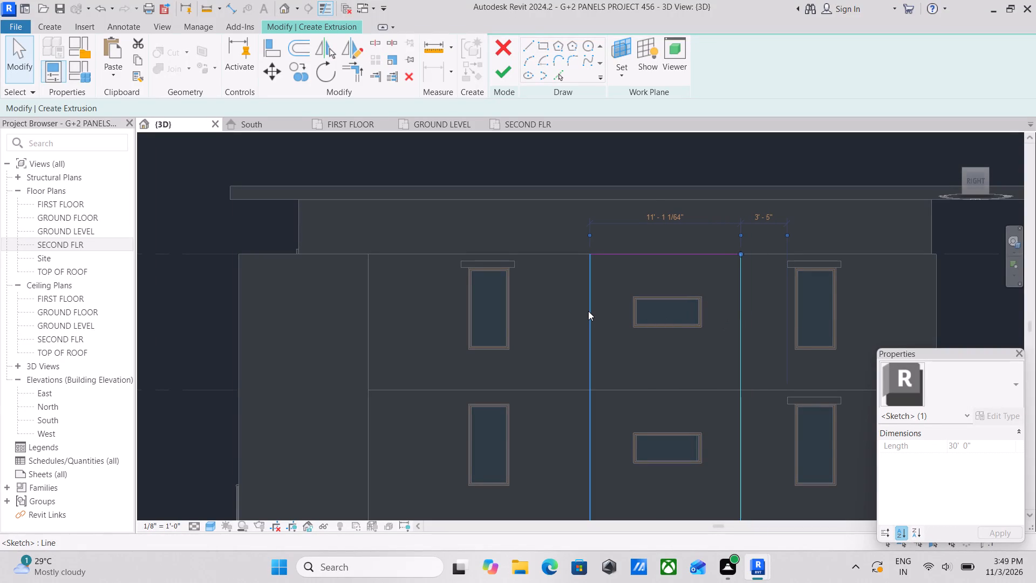
# Nudge the large rectangle's left edge outward to widen the profile to about 11' 4".
pyautogui.click(588, 311)
pyautogui.press('Left')
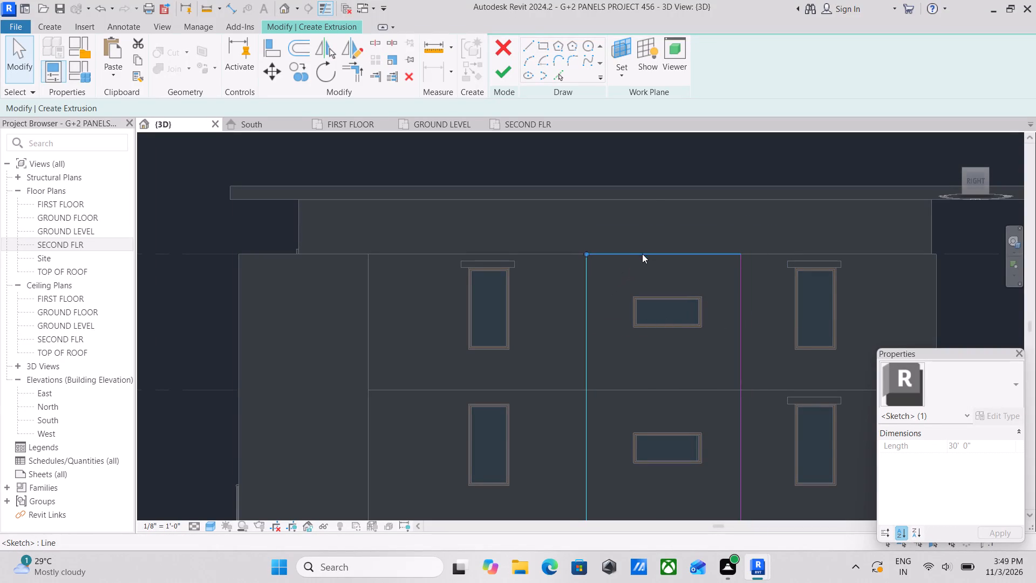
pyautogui.click(643, 252)
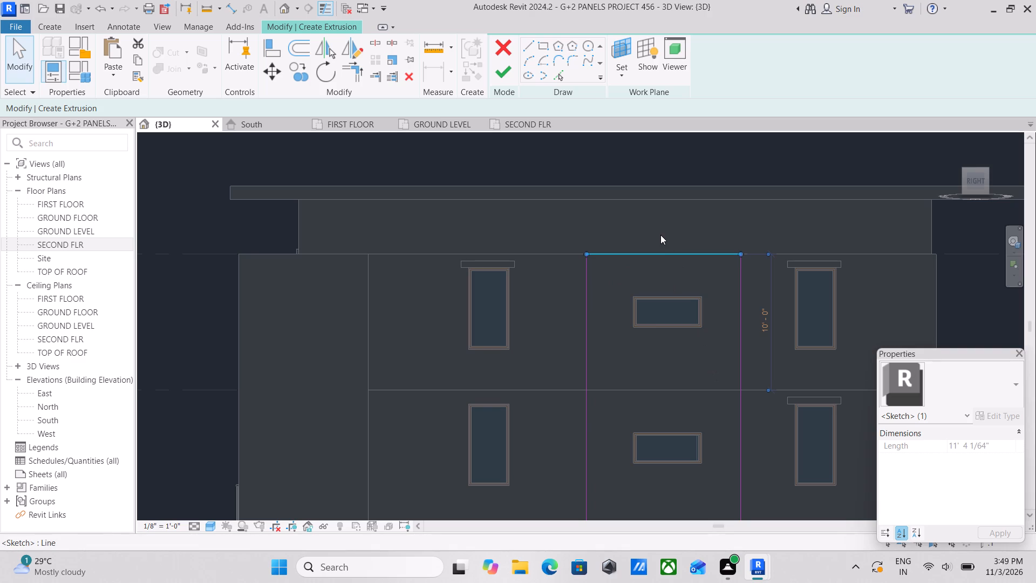
pyautogui.scroll(-1, 796, 327)
pyautogui.scroll(-1, 904, 394)
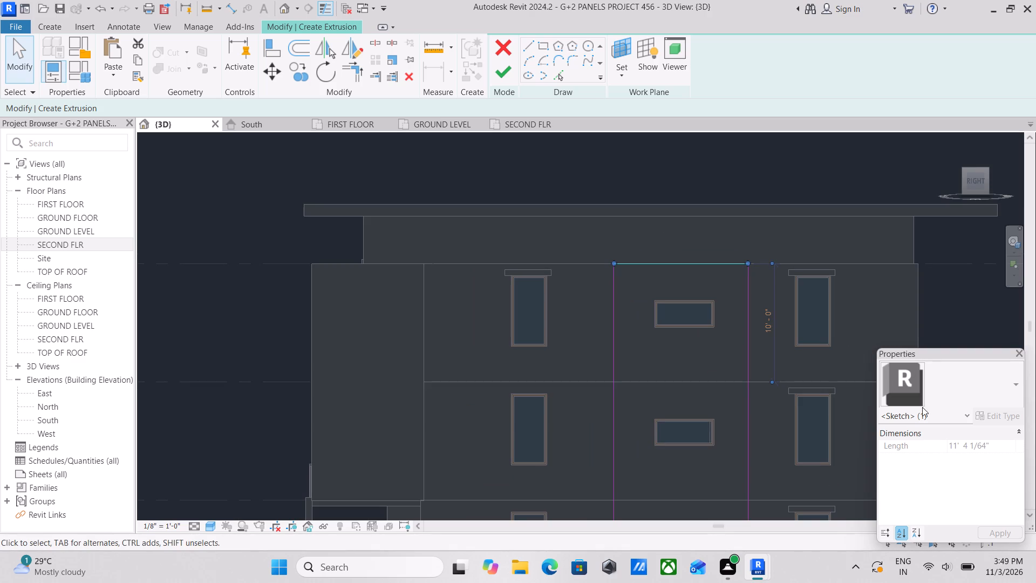
pyautogui.scroll(-1, 992, 416)
pyautogui.scroll(1, 662, 349)
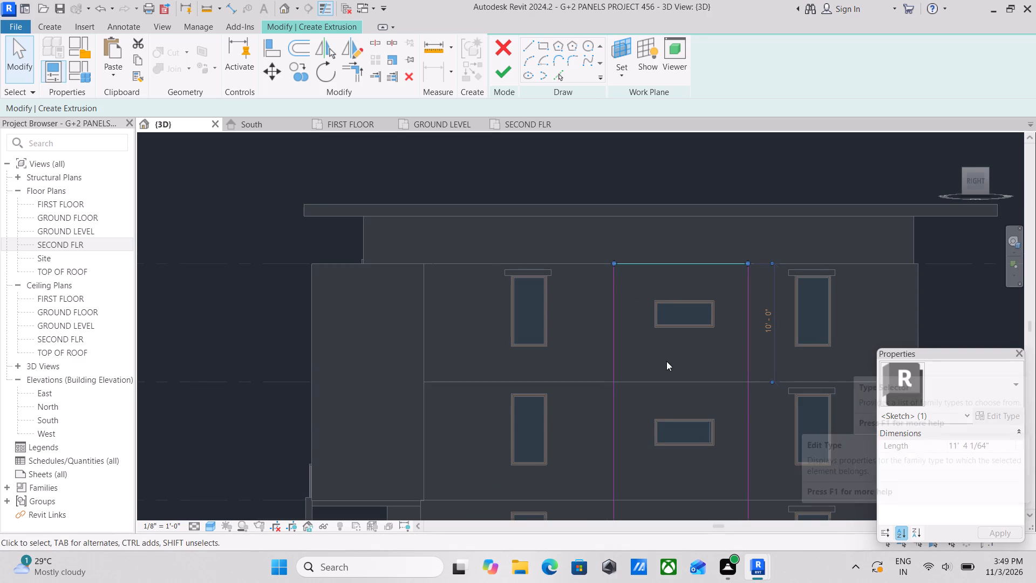
pyautogui.scroll(2, 666, 361)
pyautogui.scroll(-1, 718, 359)
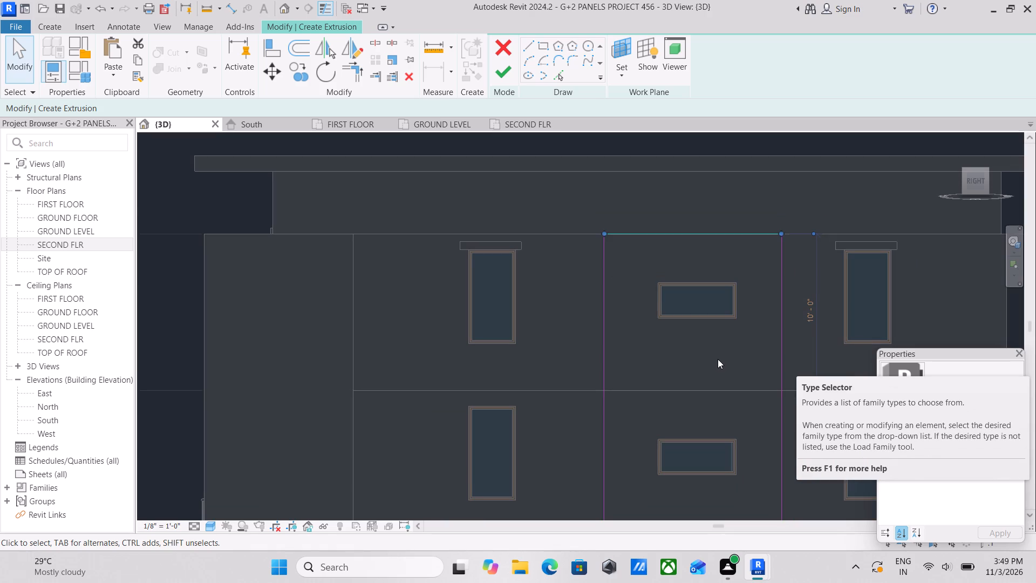
# Sketch a 5' x 2' 3" rectangle tracing the opening of the top-floor small window inside the large rectangle.
pyautogui.click(541, 47)
pyautogui.scroll(4, 665, 308)
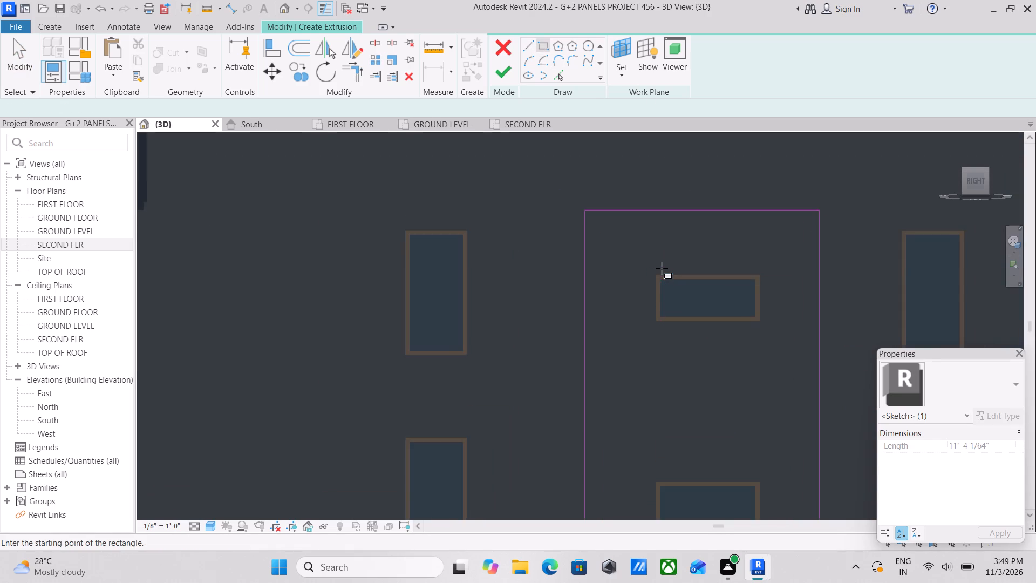
pyautogui.scroll(4, 662, 268)
pyautogui.click(653, 280)
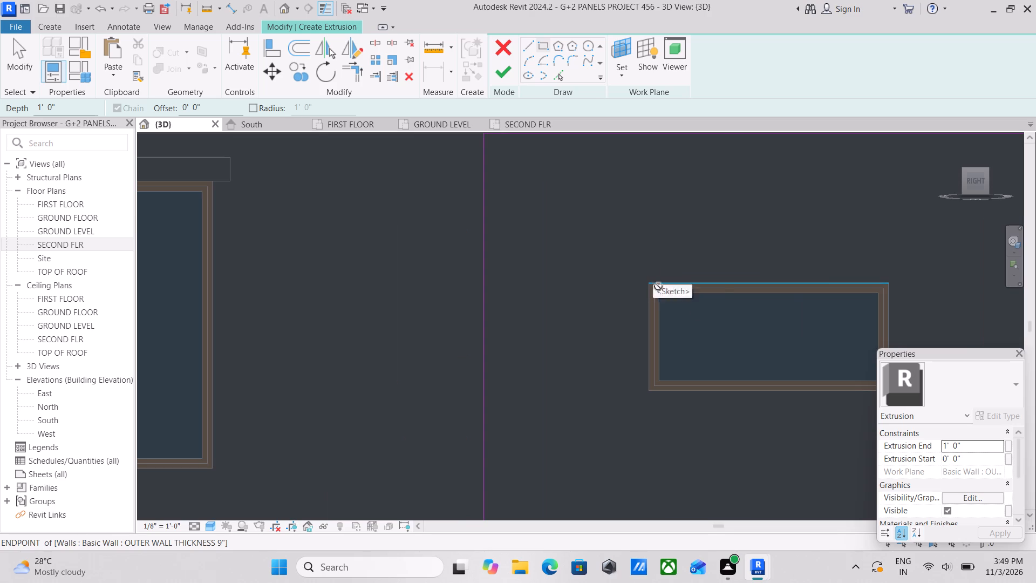
pyautogui.moveTo(733, 333); pyautogui.dragTo(603, 255, button='middle')
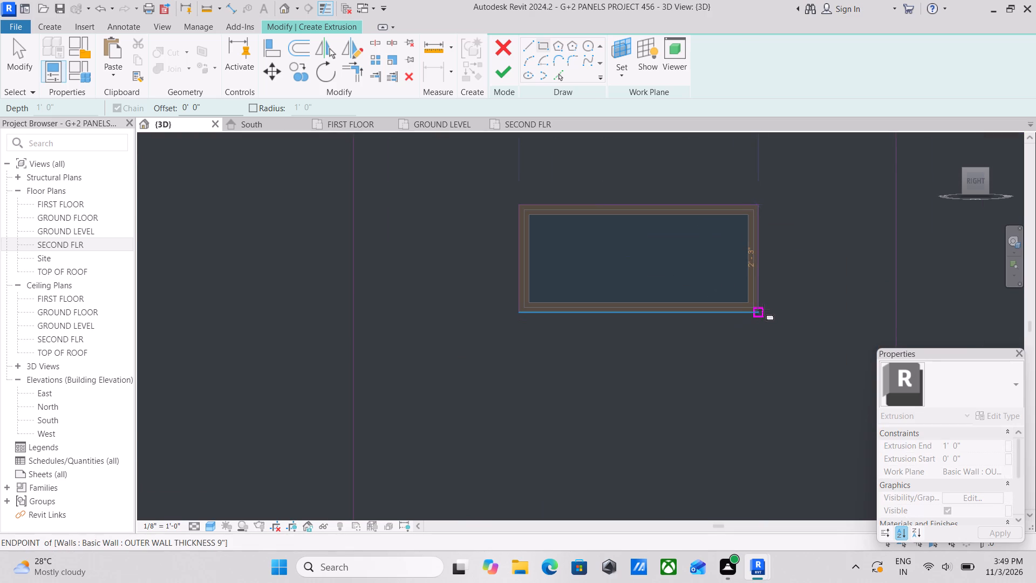
pyautogui.click(762, 310)
# Sketch a 5' x 2' 3" rectangle tracing the opening of the middle-floor small window.
pyautogui.scroll(-3, 659, 353)
pyautogui.moveTo(649, 340); pyautogui.dragTo(548, 143, button='middle')
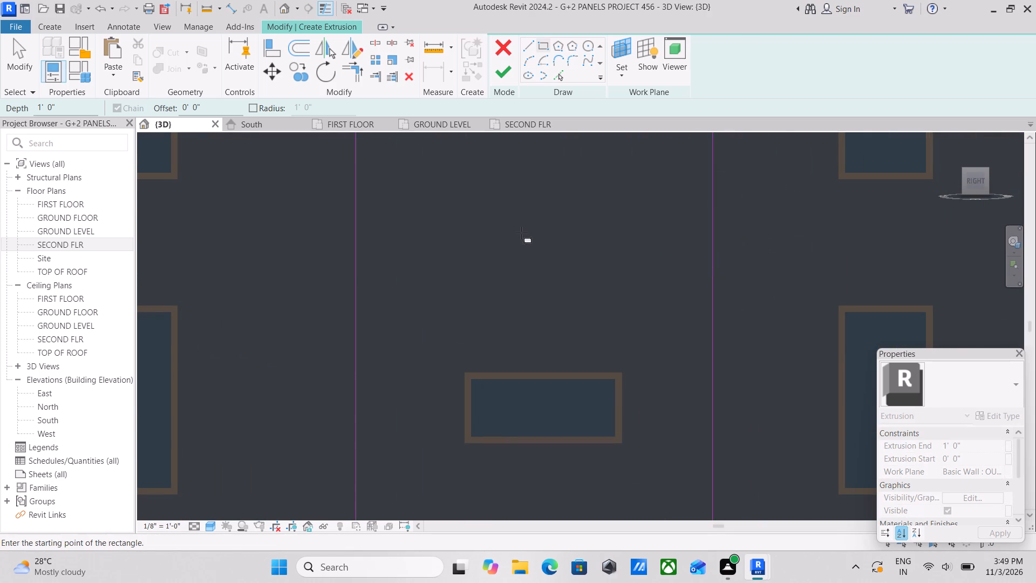
pyautogui.scroll(-2, 536, 301)
pyautogui.moveTo(536, 301); pyautogui.dragTo(534, 259, button='middle')
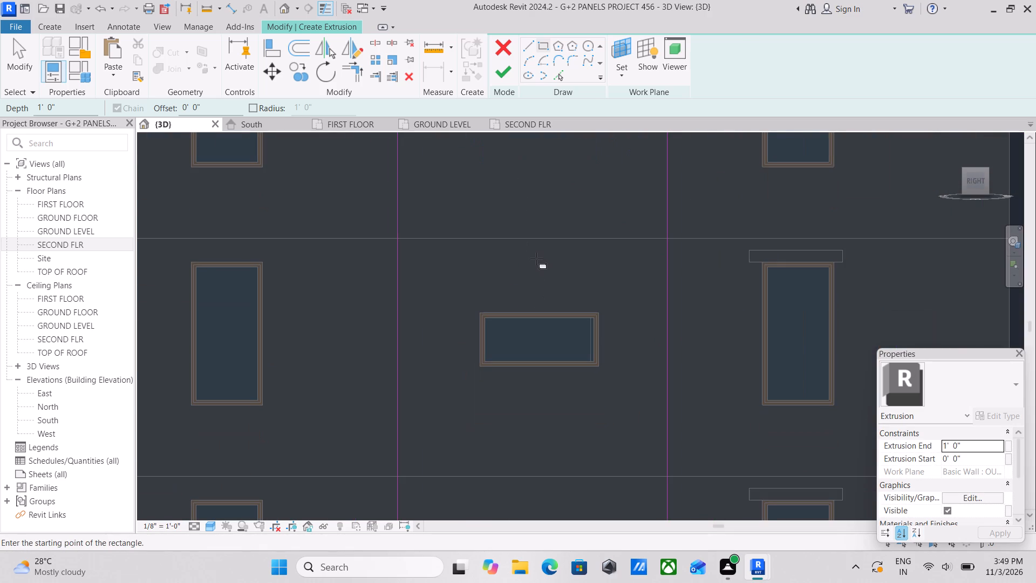
pyautogui.scroll(2, 514, 375)
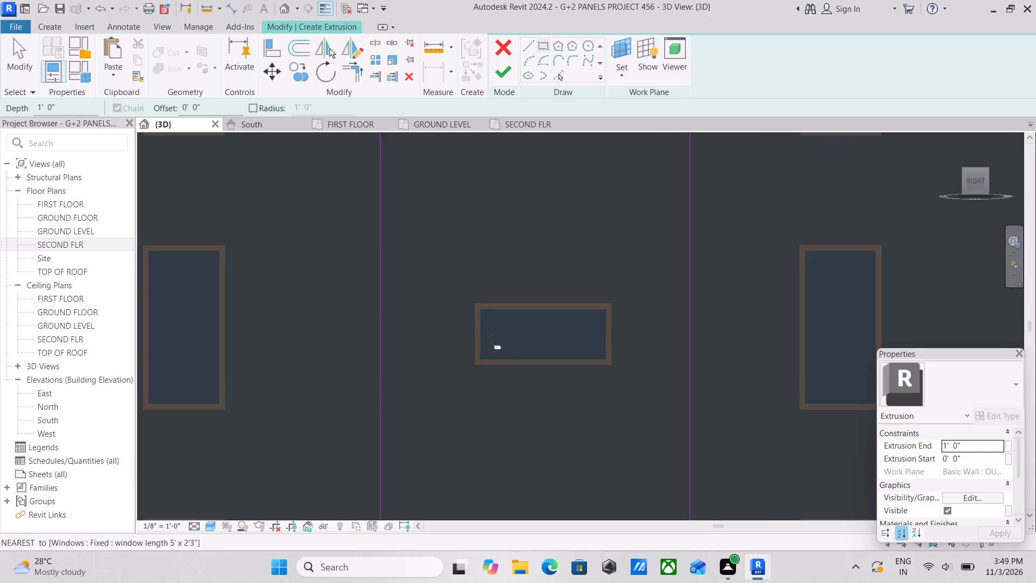
pyautogui.scroll(5, 459, 298)
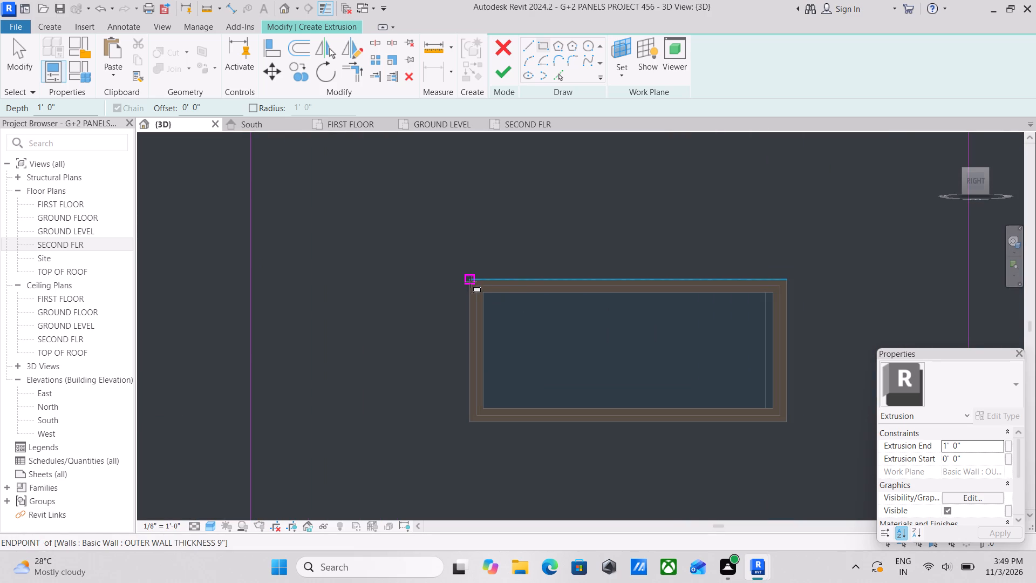
pyautogui.click(471, 282)
pyautogui.moveTo(597, 350); pyautogui.dragTo(537, 293, button='middle')
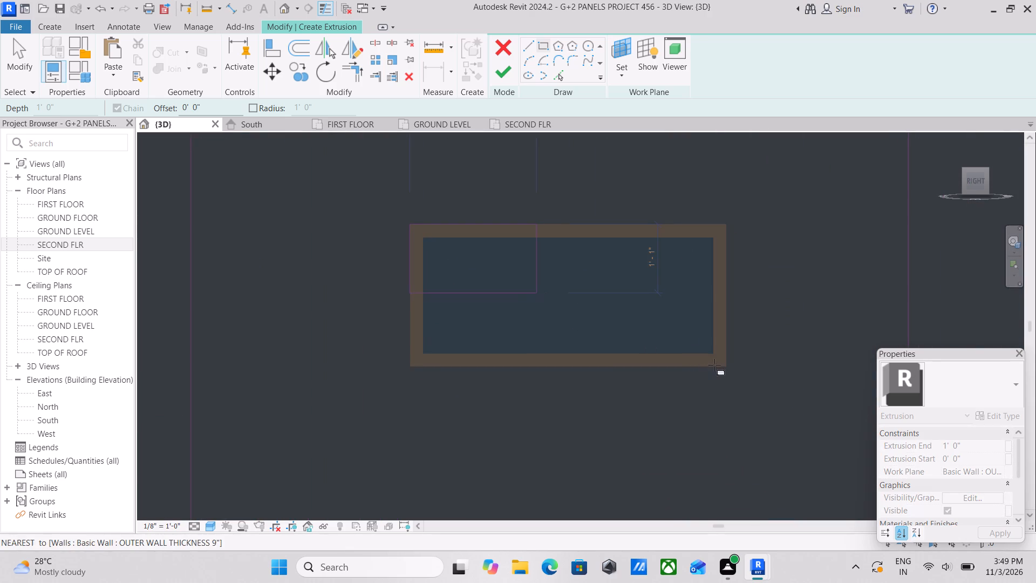
pyautogui.click(727, 365)
pyautogui.scroll(-4, 677, 355)
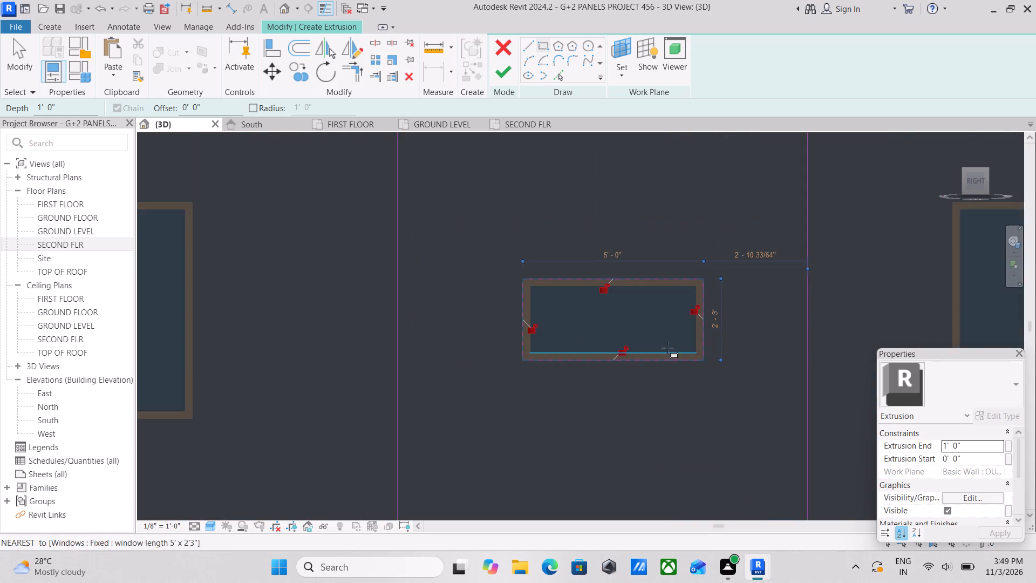
# Sketch a 5' x 2' 3" rectangle tracing the opening of the lowest small window inside the large rectangle.
pyautogui.moveTo(666, 346); pyautogui.dragTo(628, 229, button='middle')
pyautogui.scroll(-2, 556, 358)
pyautogui.moveTo(554, 359); pyautogui.dragTo(554, 259, button='middle')
pyautogui.scroll(5, 521, 435)
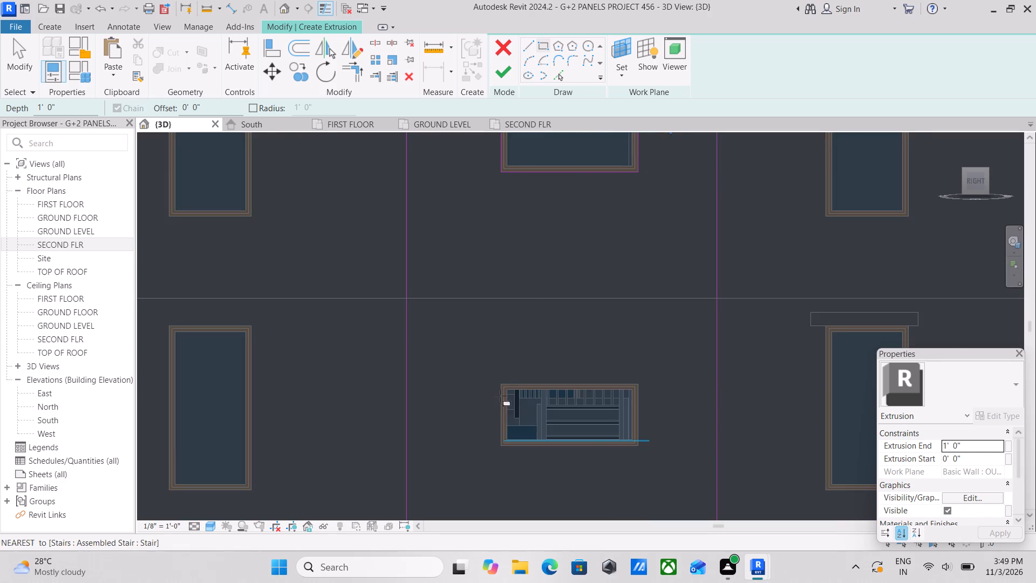
pyautogui.scroll(4, 500, 396)
pyautogui.click(478, 314)
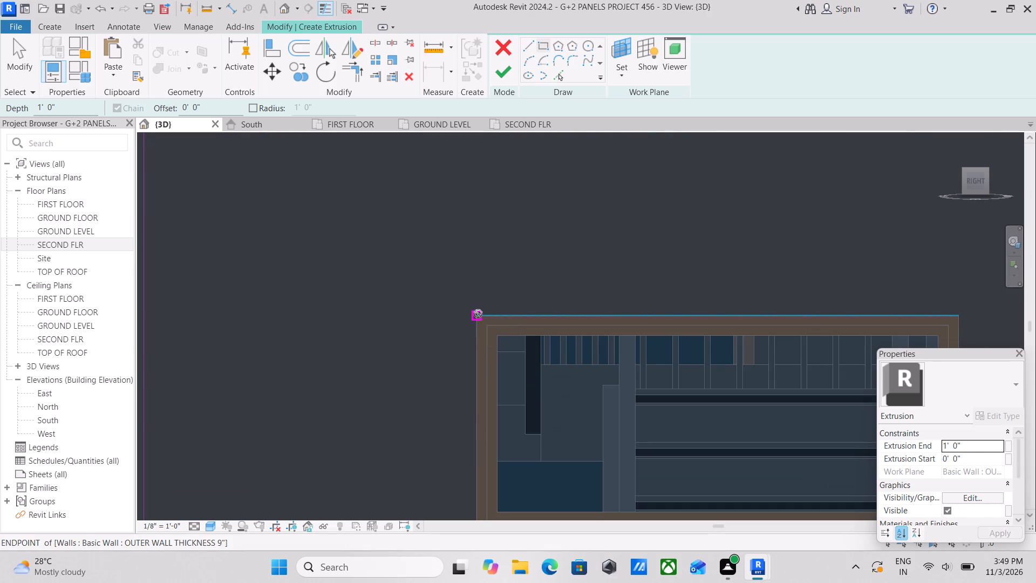
pyautogui.moveTo(615, 425); pyautogui.dragTo(573, 378, button='middle')
pyautogui.scroll(-1, 684, 421)
pyautogui.moveTo(669, 411); pyautogui.dragTo(592, 366, button='middle')
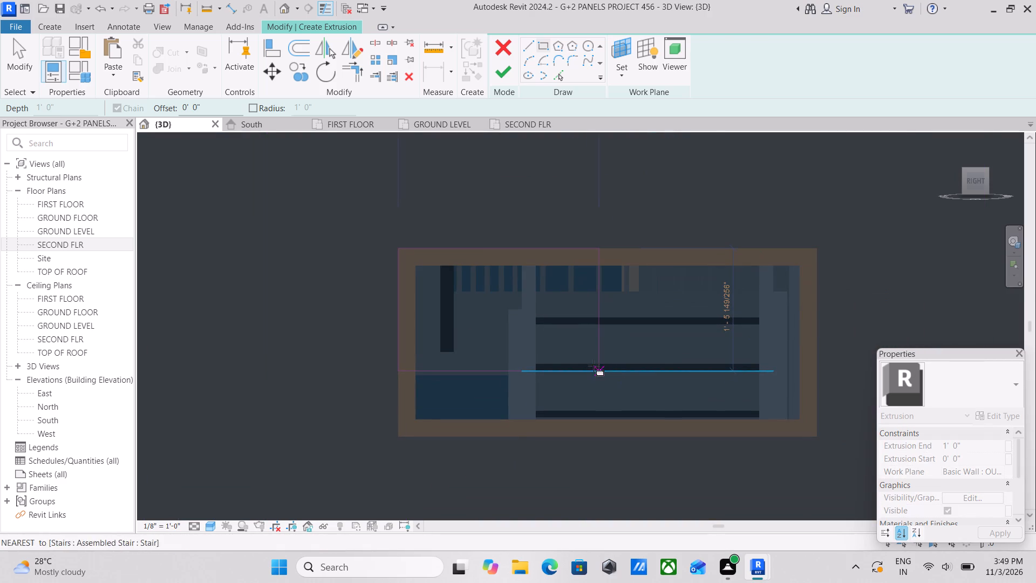
pyautogui.click(809, 433)
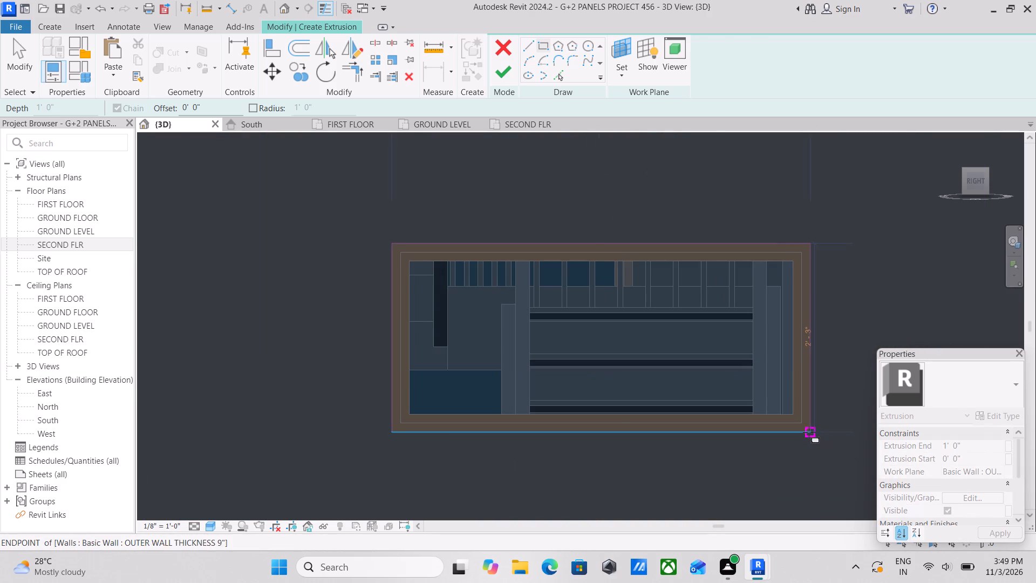
# Set the panel's extrusion end to 2", then finish the extrusion sketch and the in-place model.
pyautogui.scroll(-13, 694, 416)
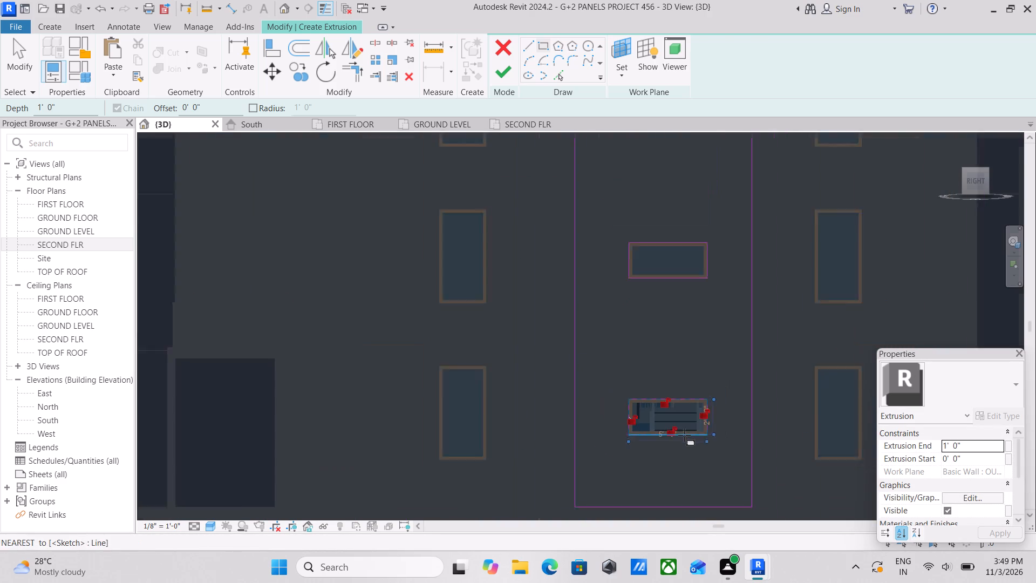
pyautogui.scroll(-2, 618, 265)
pyautogui.moveTo(617, 268); pyautogui.dragTo(631, 415, button='middle')
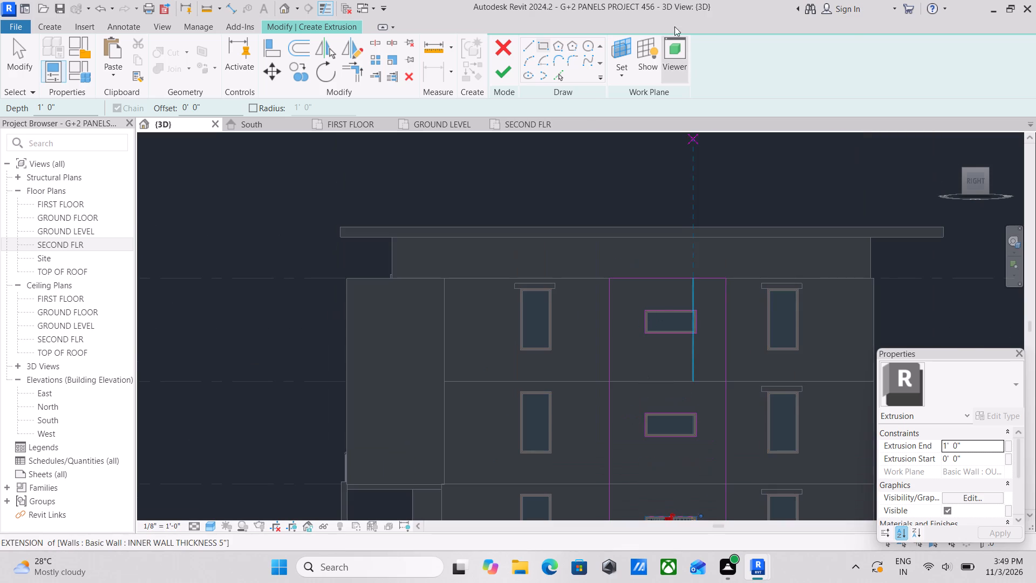
pyautogui.scroll(-2, 990, 443)
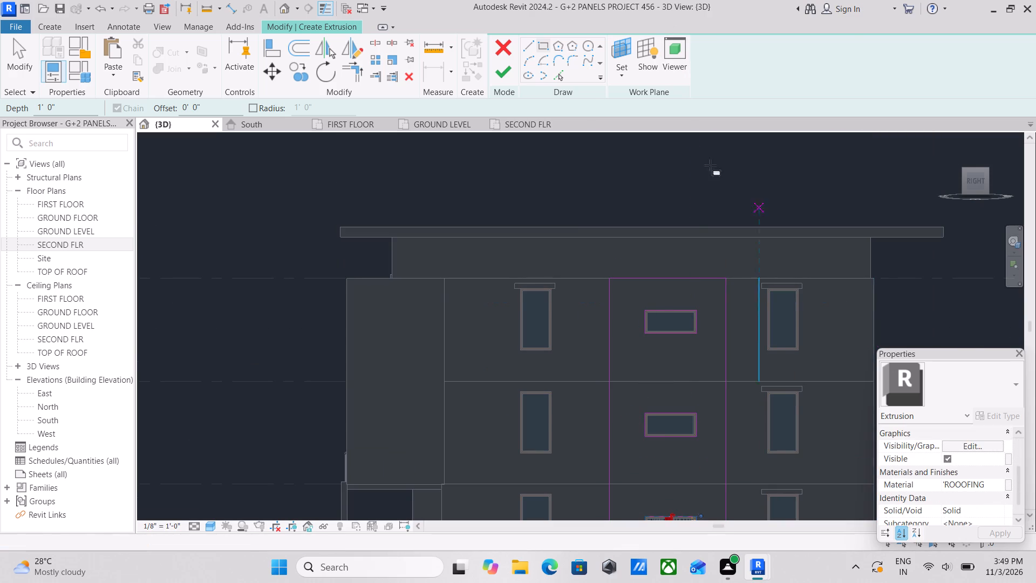
pyautogui.scroll(3, 1005, 487)
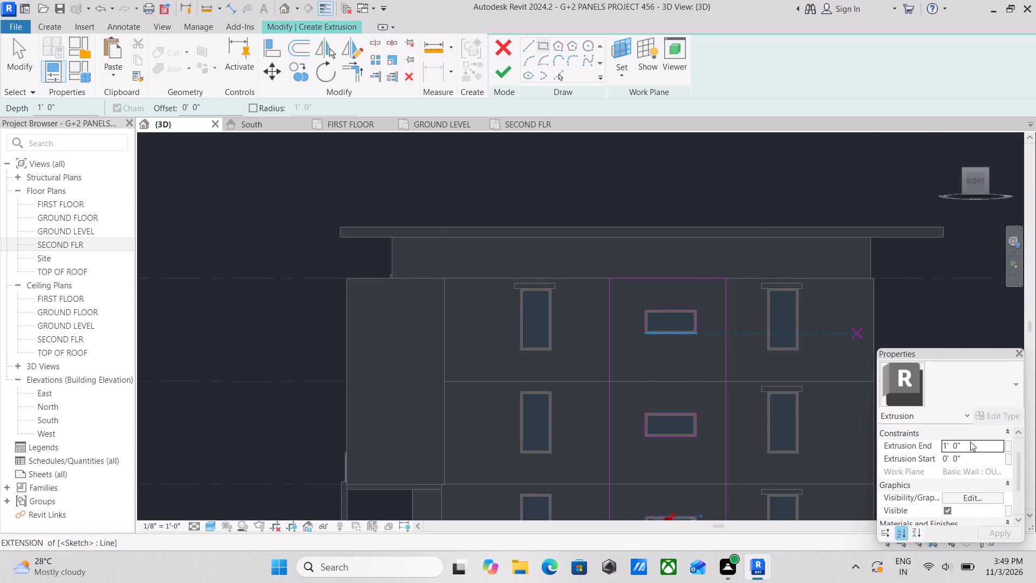
pyautogui.click(970, 442)
pyautogui.press('2')
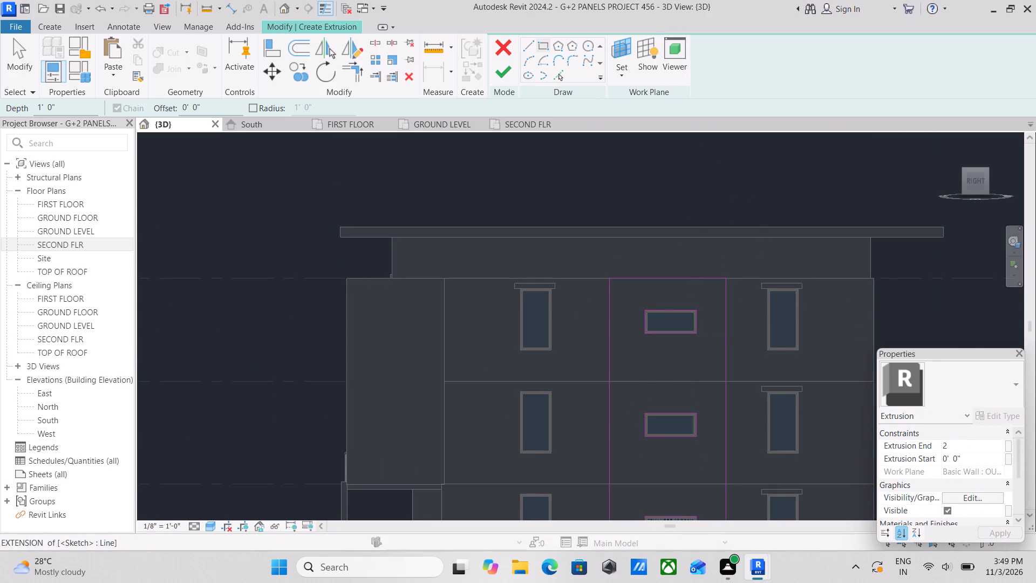
pyautogui.hotkey('shift', '"')
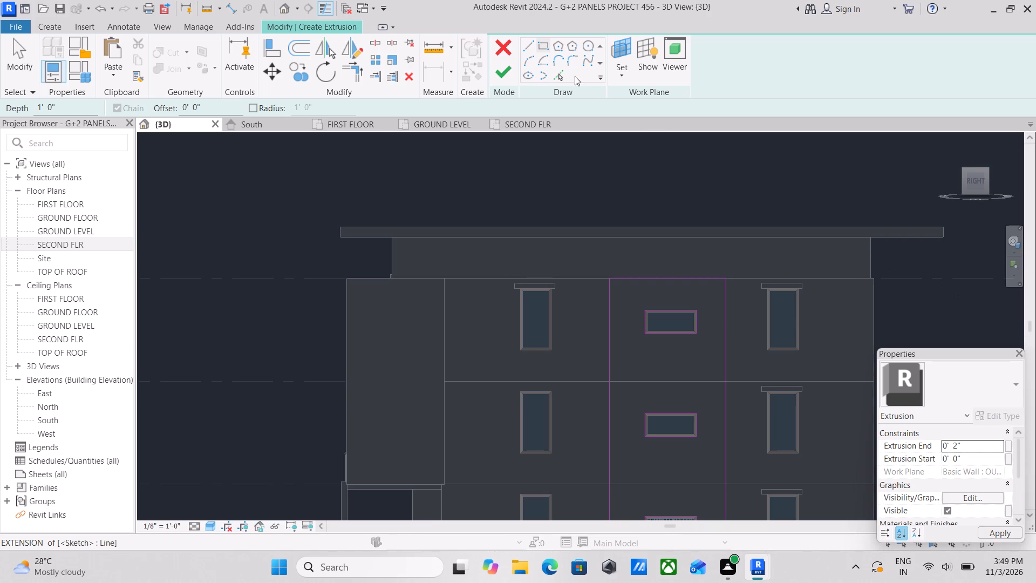
pyautogui.click(508, 70)
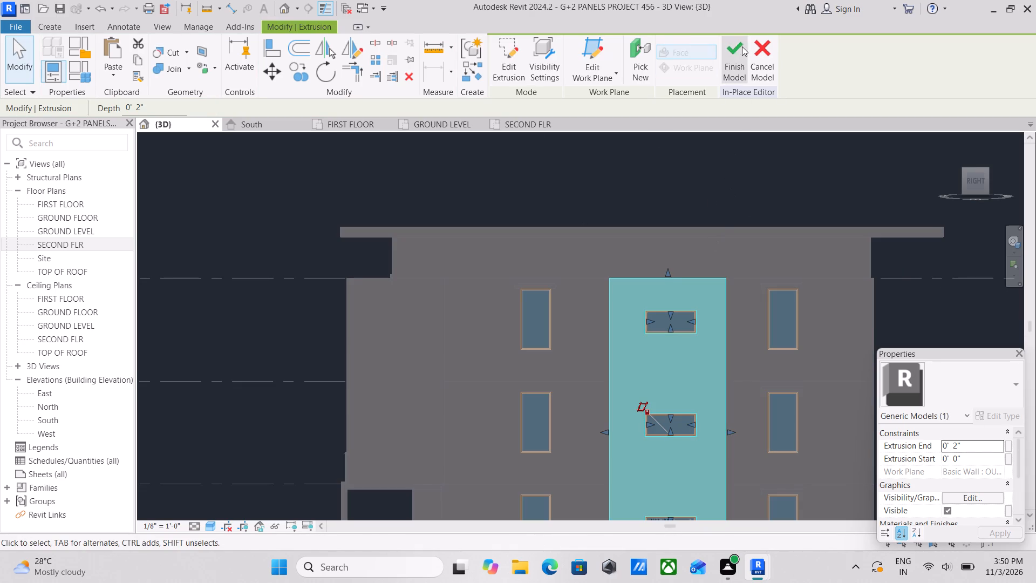
pyautogui.click(740, 49)
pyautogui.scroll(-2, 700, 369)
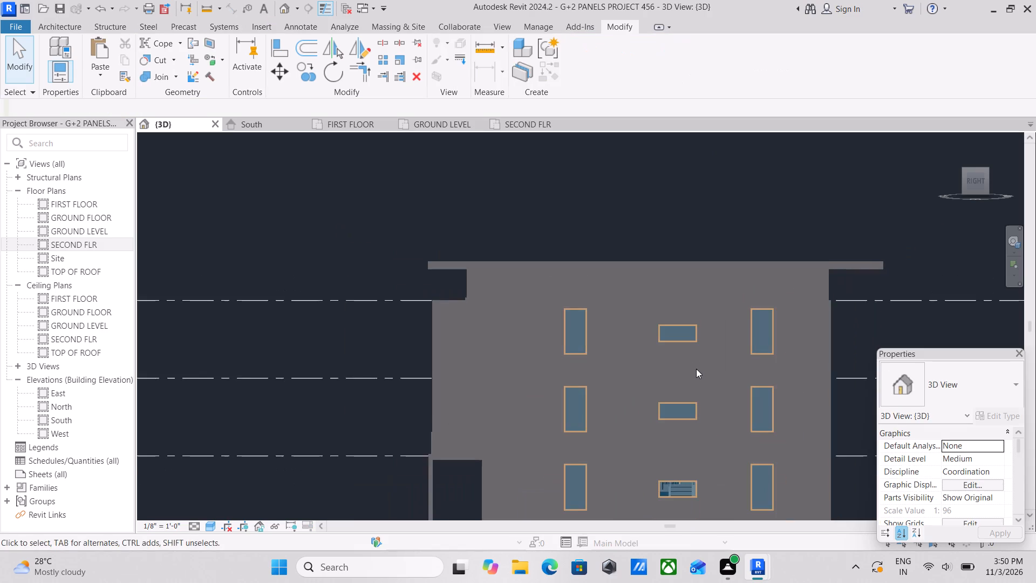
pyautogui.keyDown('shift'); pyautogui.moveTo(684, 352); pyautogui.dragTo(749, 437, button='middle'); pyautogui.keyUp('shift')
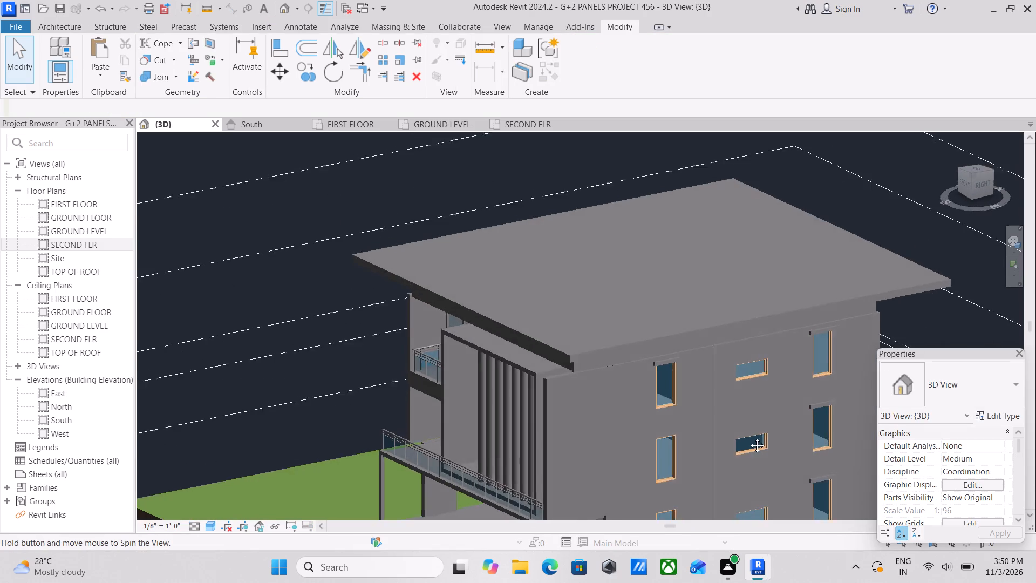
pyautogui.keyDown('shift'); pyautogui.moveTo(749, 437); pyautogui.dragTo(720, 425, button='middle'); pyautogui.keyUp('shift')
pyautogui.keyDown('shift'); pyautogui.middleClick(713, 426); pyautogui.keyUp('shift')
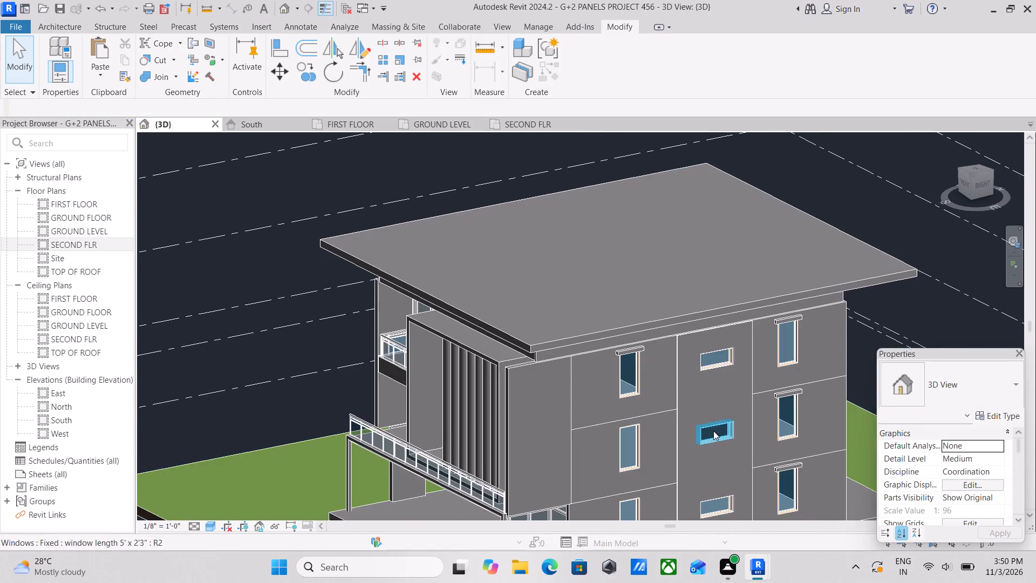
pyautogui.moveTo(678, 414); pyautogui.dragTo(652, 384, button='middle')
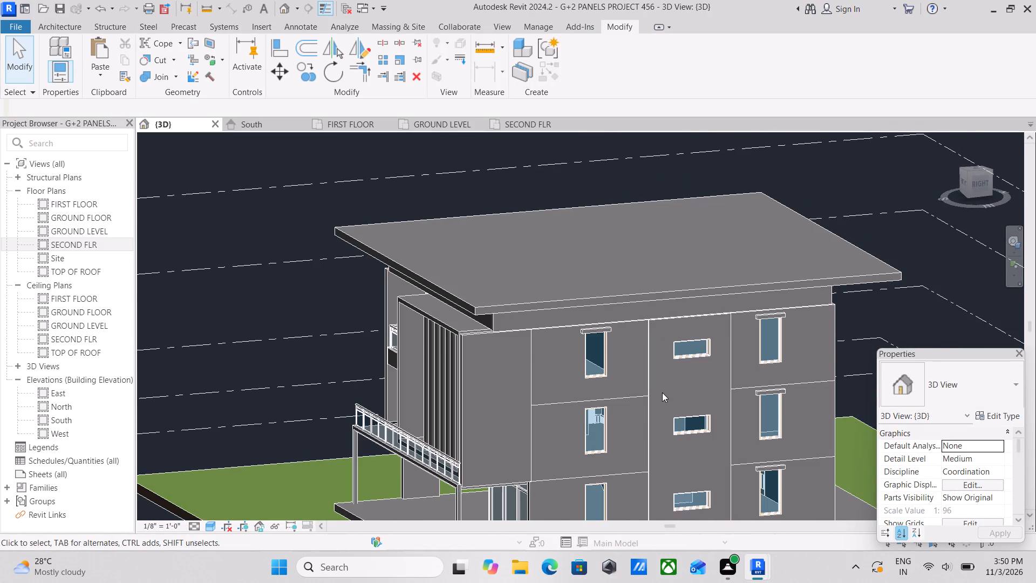
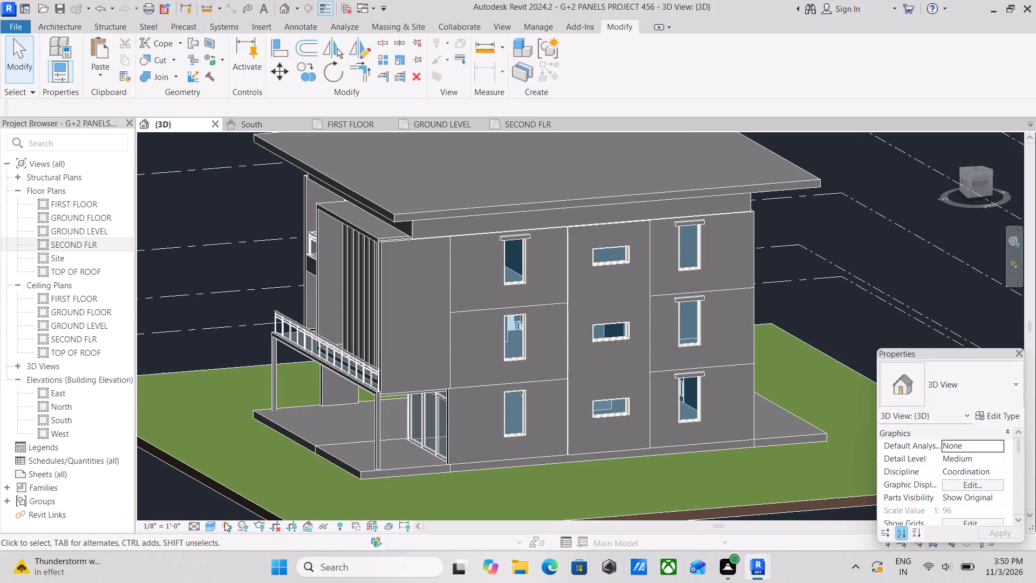
# Display the 3D view in the Realistic visual style and examine the full-height small-window panel and the building's opposite side wall.
pyautogui.click(207, 531)
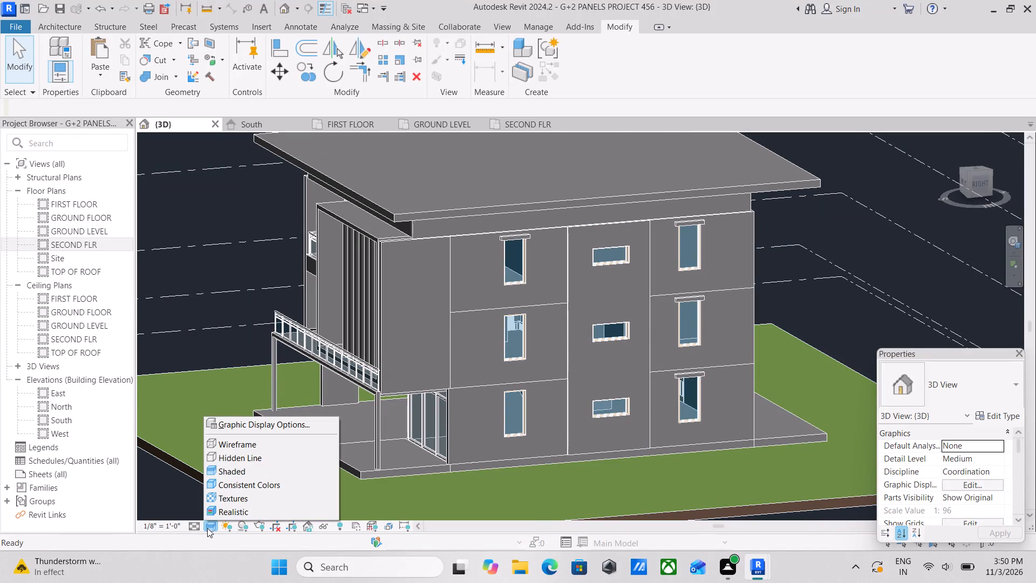
pyautogui.click(217, 506)
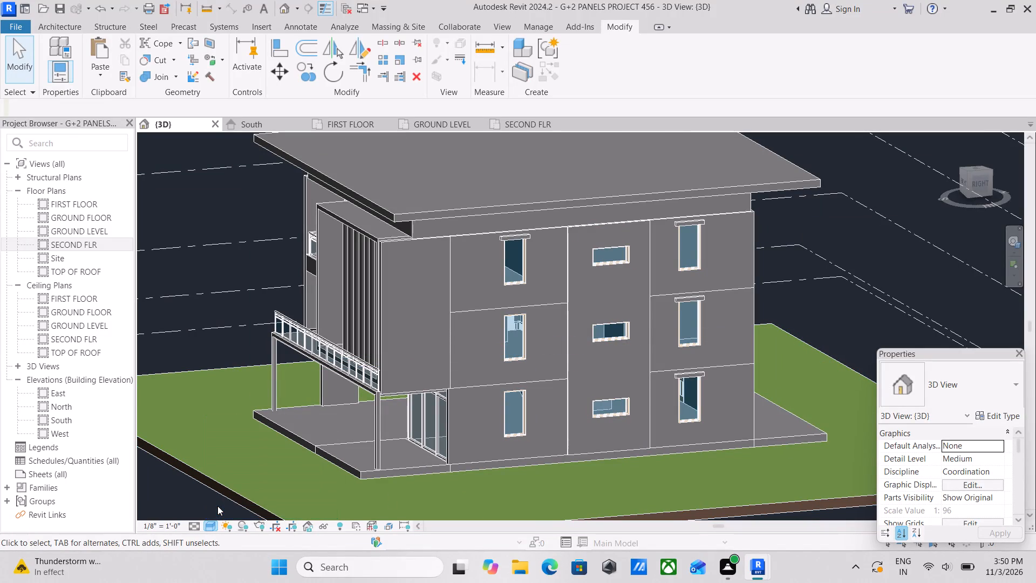
pyautogui.scroll(3, 555, 365)
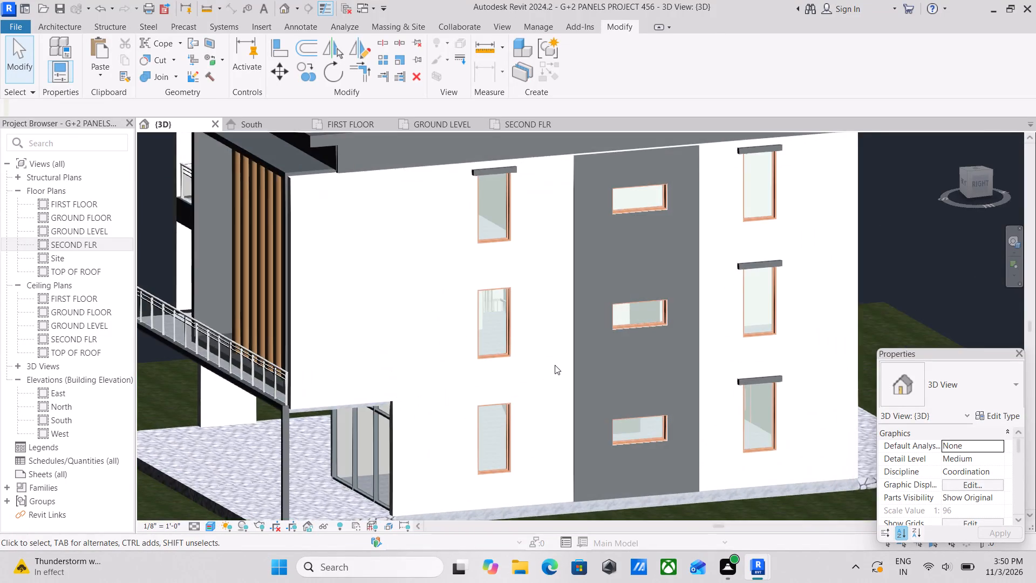
pyautogui.scroll(7, 555, 365)
pyautogui.scroll(-7, 575, 331)
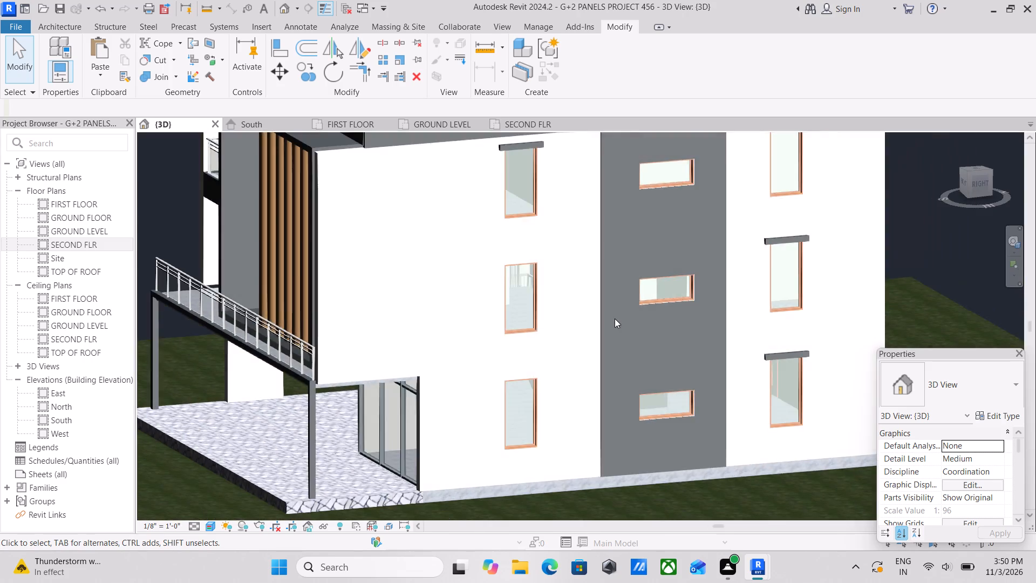
pyautogui.scroll(-2, 615, 318)
pyautogui.keyDown('shift'); pyautogui.moveTo(642, 312); pyautogui.dragTo(621, 315, button='middle'); pyautogui.keyUp('shift')
pyautogui.keyDown('shift'); pyautogui.moveTo(637, 316); pyautogui.dragTo(626, 314, button='middle'); pyautogui.keyUp('shift')
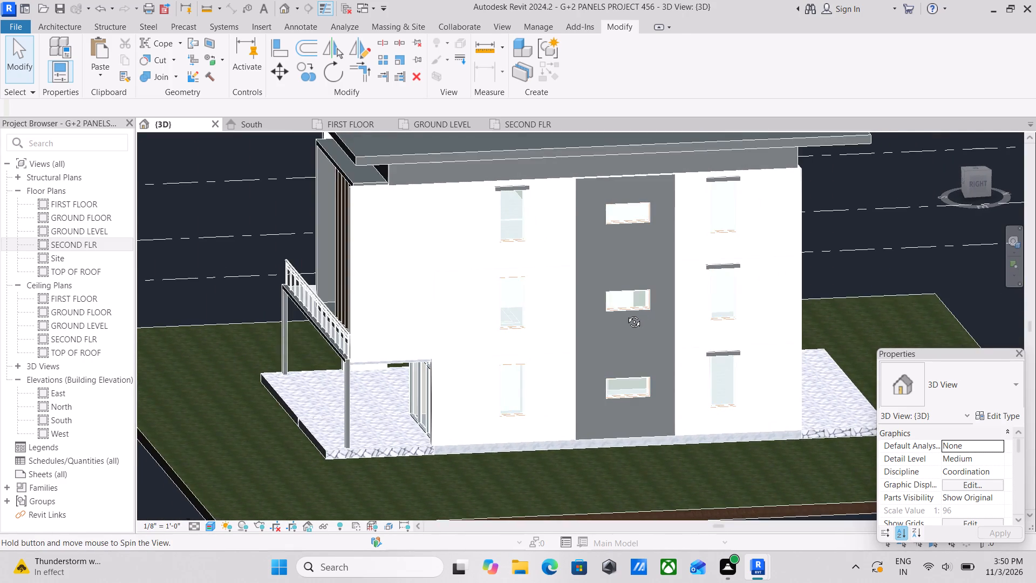
pyautogui.keyDown('shift'); pyautogui.moveTo(626, 314); pyautogui.dragTo(478, 314, button='middle'); pyautogui.keyUp('shift')
pyautogui.scroll(1, 502, 330)
pyautogui.scroll(-2, 507, 334)
pyautogui.keyDown('shift'); pyautogui.moveTo(508, 337); pyautogui.dragTo(519, 351, button='middle'); pyautogui.keyUp('shift')
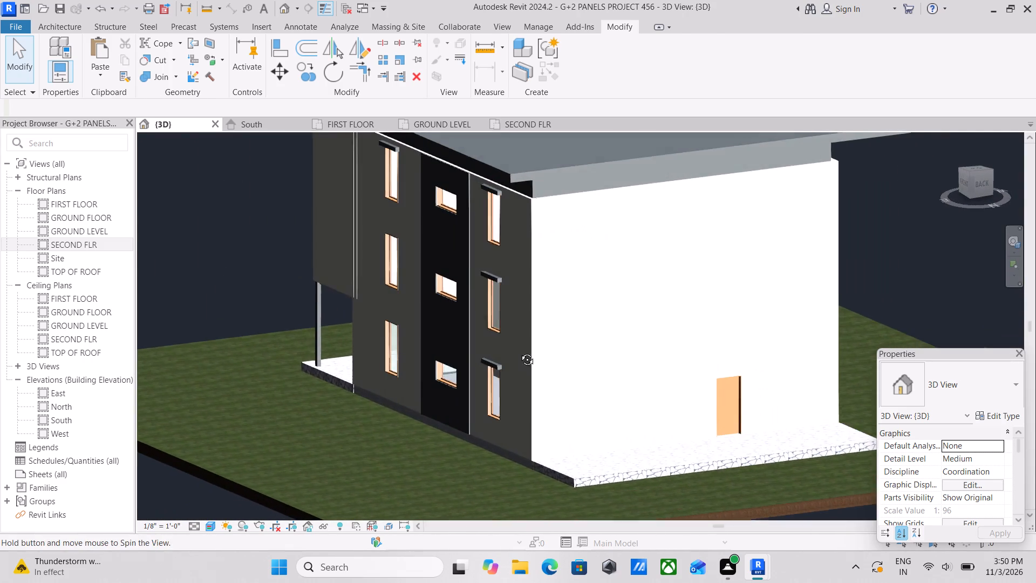
pyautogui.keyDown('shift'); pyautogui.moveTo(519, 351); pyautogui.dragTo(536, 368, button='middle'); pyautogui.keyUp('shift')
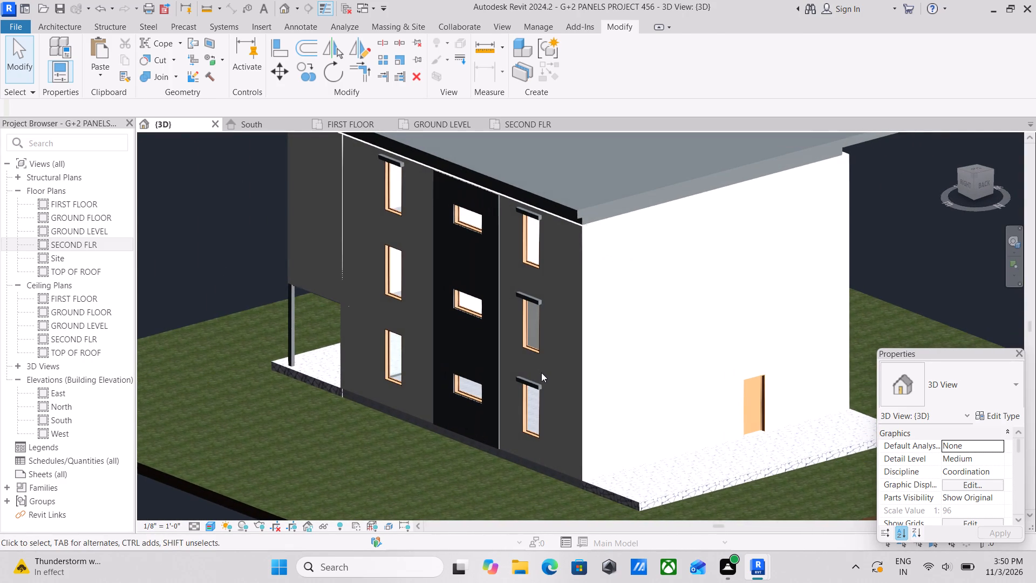
pyautogui.scroll(1, 587, 358)
pyautogui.keyDown('shift'); pyautogui.moveTo(587, 361); pyautogui.dragTo(706, 393, button='middle'); pyautogui.keyUp('shift')
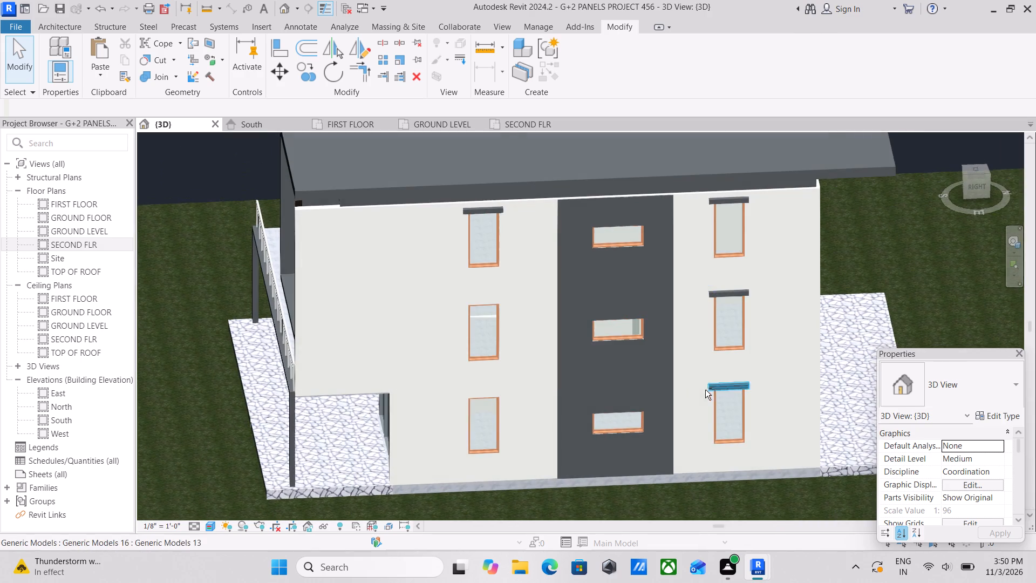
pyautogui.scroll(3, 620, 352)
pyautogui.keyDown('shift'); pyautogui.moveTo(621, 350); pyautogui.dragTo(673, 341, button='middle'); pyautogui.keyUp('shift')
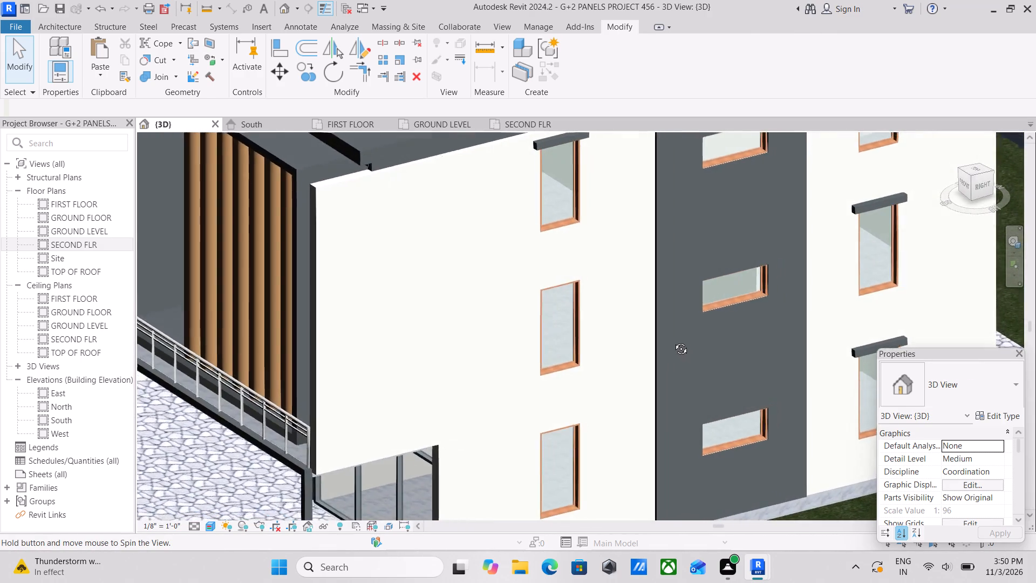
pyautogui.keyDown('shift'); pyautogui.moveTo(673, 341); pyautogui.dragTo(666, 340, button='middle'); pyautogui.keyUp('shift')
pyautogui.keyDown('shift'); pyautogui.scroll(1, 664, 340); pyautogui.keyUp('shift')
pyautogui.scroll(-2, 553, 344)
pyautogui.keyDown('shift'); pyautogui.moveTo(548, 342); pyautogui.dragTo(517, 318, button='middle'); pyautogui.keyUp('shift')
pyautogui.keyDown('shift'); pyautogui.moveTo(530, 330); pyautogui.dragTo(700, 352, button='middle'); pyautogui.keyUp('shift')
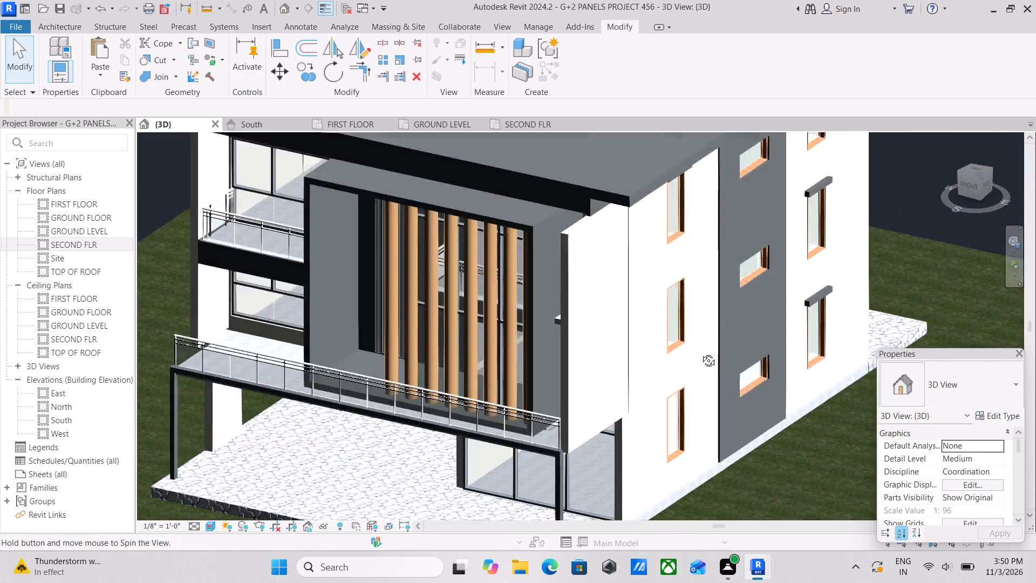
pyautogui.keyDown('shift'); pyautogui.moveTo(700, 352); pyautogui.dragTo(762, 343, button='middle'); pyautogui.keyUp('shift')
pyautogui.keyDown('shift'); pyautogui.moveTo(678, 349); pyautogui.dragTo(794, 337, button='middle'); pyautogui.keyUp('shift')
pyautogui.scroll(-2, 739, 348)
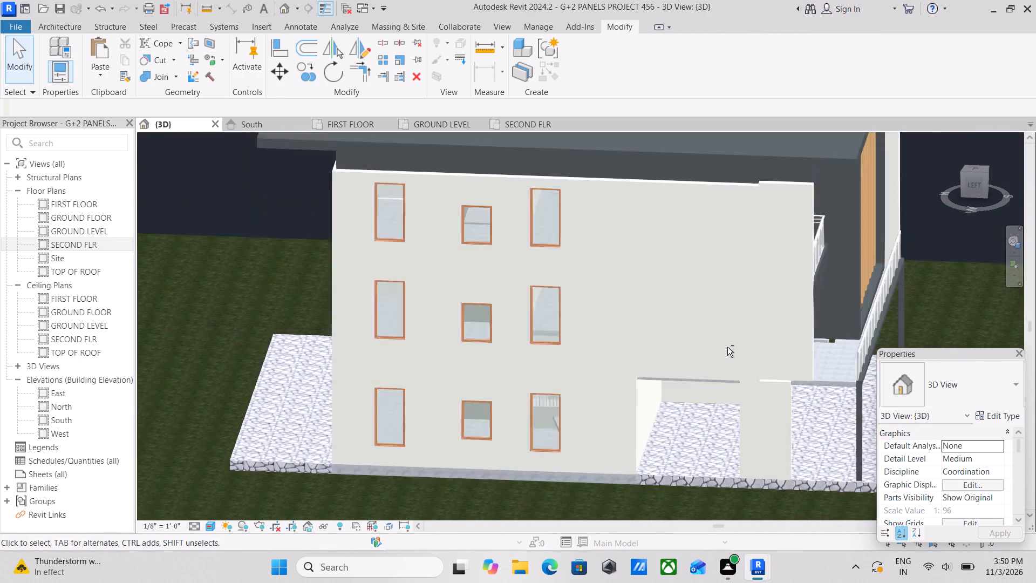
pyautogui.keyDown('shift'); pyautogui.moveTo(727, 348); pyautogui.dragTo(746, 354, button='middle'); pyautogui.keyUp('shift')
pyautogui.keyDown('shift'); pyautogui.moveTo(746, 354); pyautogui.dragTo(410, 311, button='middle'); pyautogui.keyUp('shift')
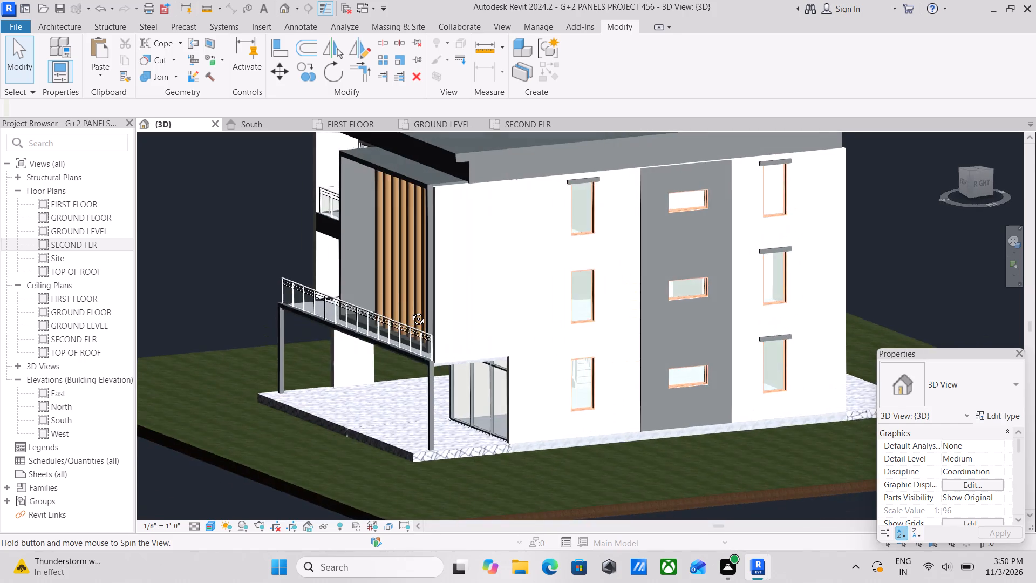
pyautogui.keyDown('shift'); pyautogui.moveTo(410, 311); pyautogui.dragTo(369, 311, button='middle'); pyautogui.keyUp('shift')
pyautogui.scroll(3, 426, 328)
pyautogui.scroll(2, 658, 362)
pyautogui.keyDown('shift'); pyautogui.scroll(-4, 666, 357); pyautogui.keyUp('shift')
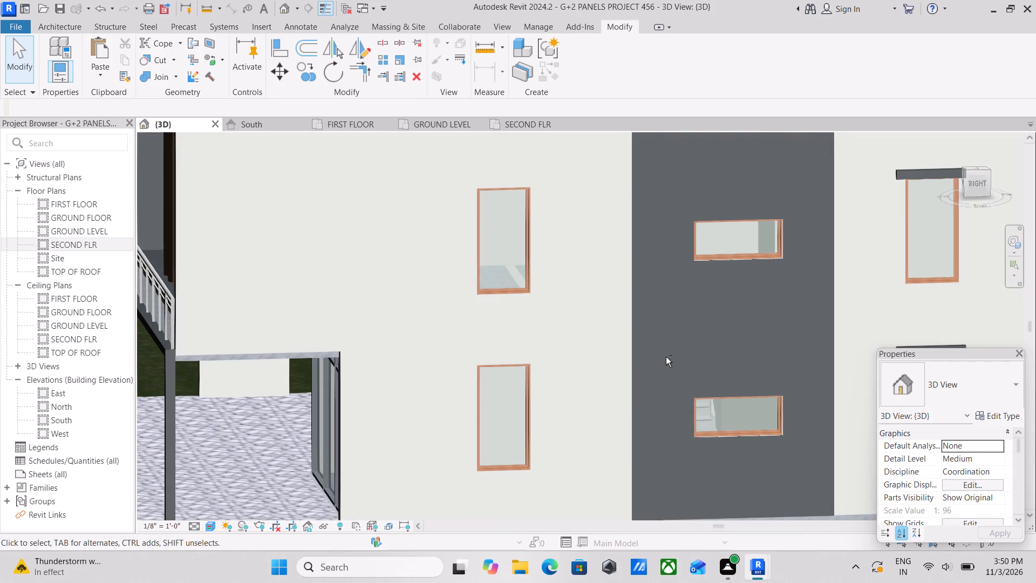
pyautogui.scroll(-4, 653, 352)
pyautogui.scroll(-3, 604, 345)
pyautogui.keyDown('shift'); pyautogui.moveTo(611, 351); pyautogui.dragTo(877, 403, button='middle'); pyautogui.keyUp('shift')
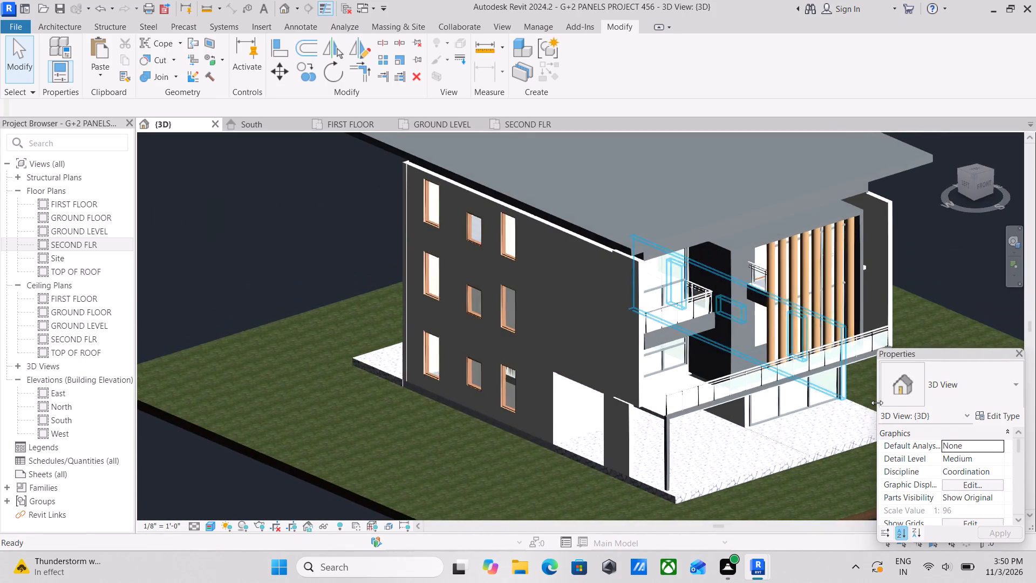
pyautogui.keyDown('shift'); pyautogui.moveTo(599, 364); pyautogui.dragTo(737, 367, button='middle'); pyautogui.keyUp('shift')
pyautogui.keyDown('shift'); pyautogui.scroll(3, 735, 367); pyautogui.keyUp('shift')
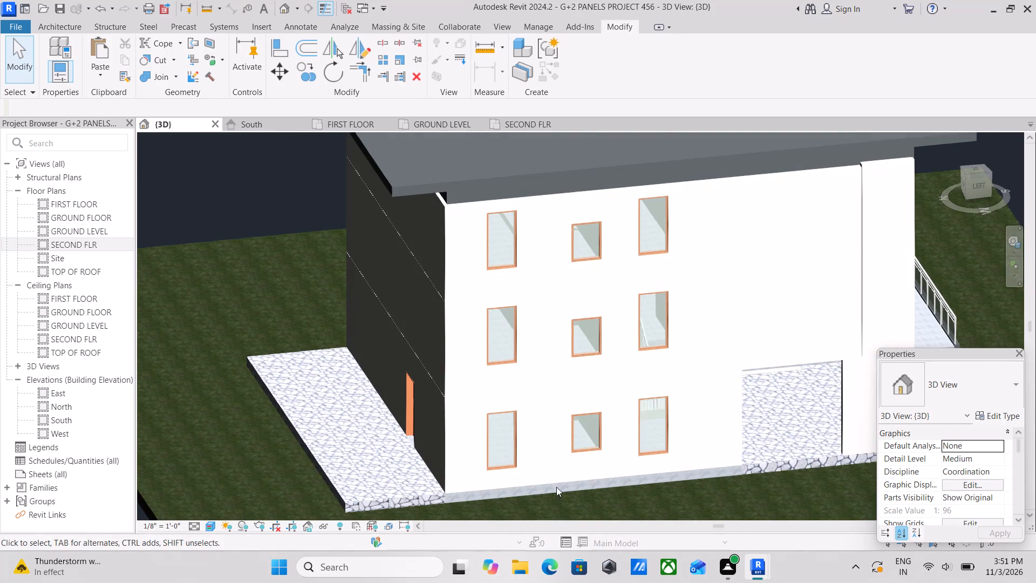
# Set the 3D view's visual style back to Shaded, showing the whole building from the side opposite the panel.
pyautogui.click(208, 527)
pyautogui.click(218, 471)
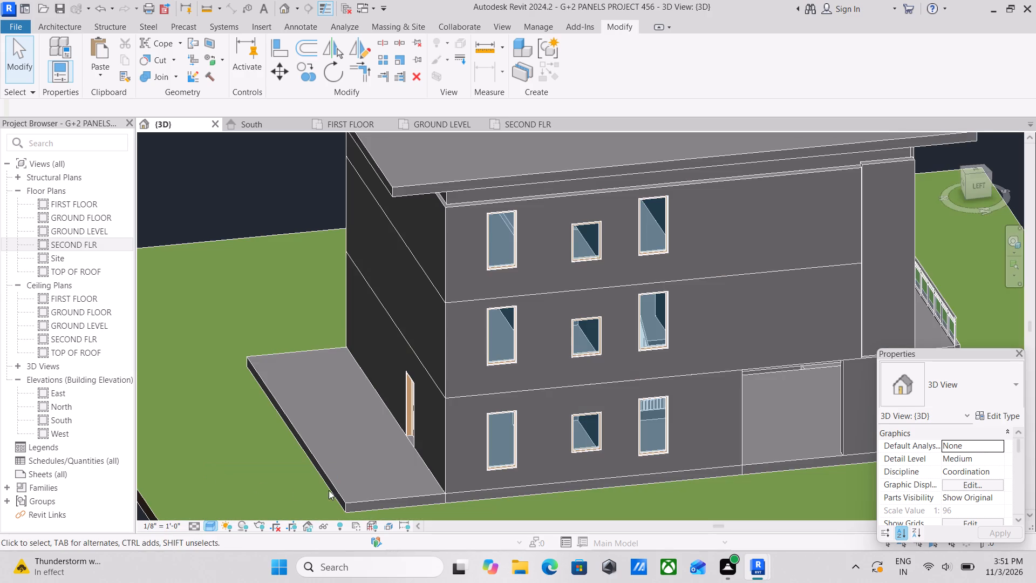
pyautogui.scroll(-3, 541, 477)
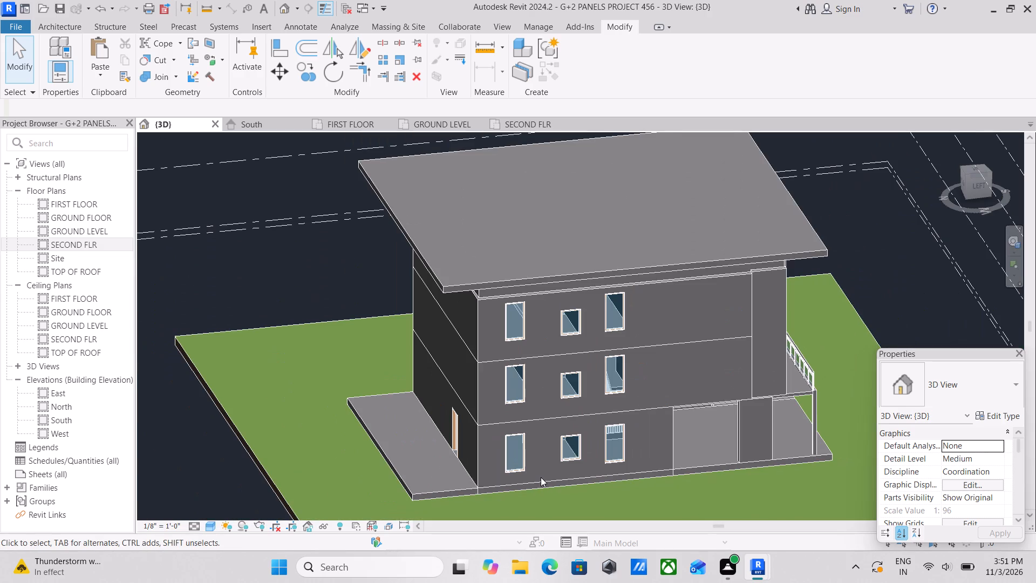
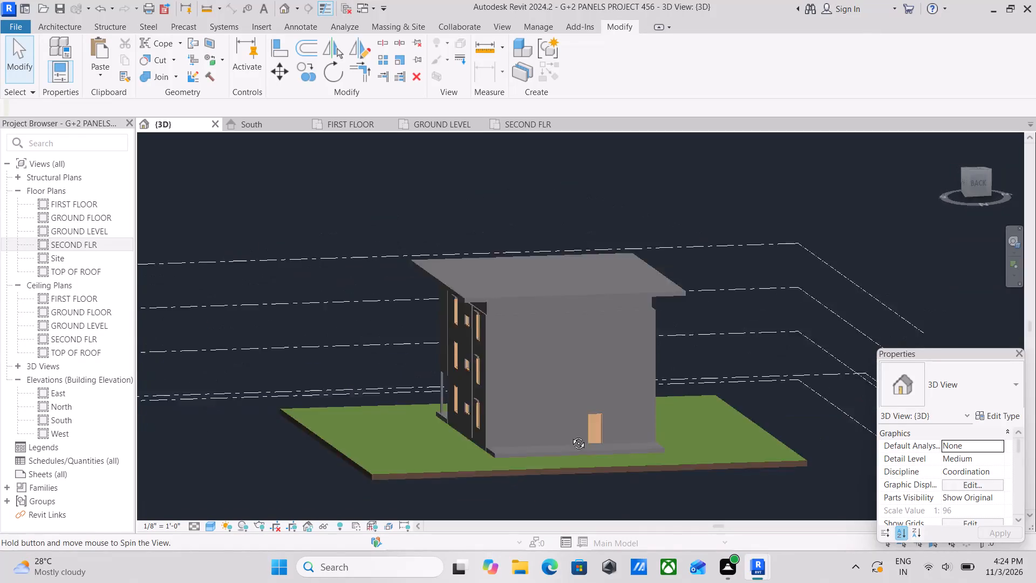
# Examine the building's front facade and both side walls in 3D, including the front balcony corners.
pyautogui.moveTo(510, 388); pyautogui.dragTo(628, 390, button='middle')
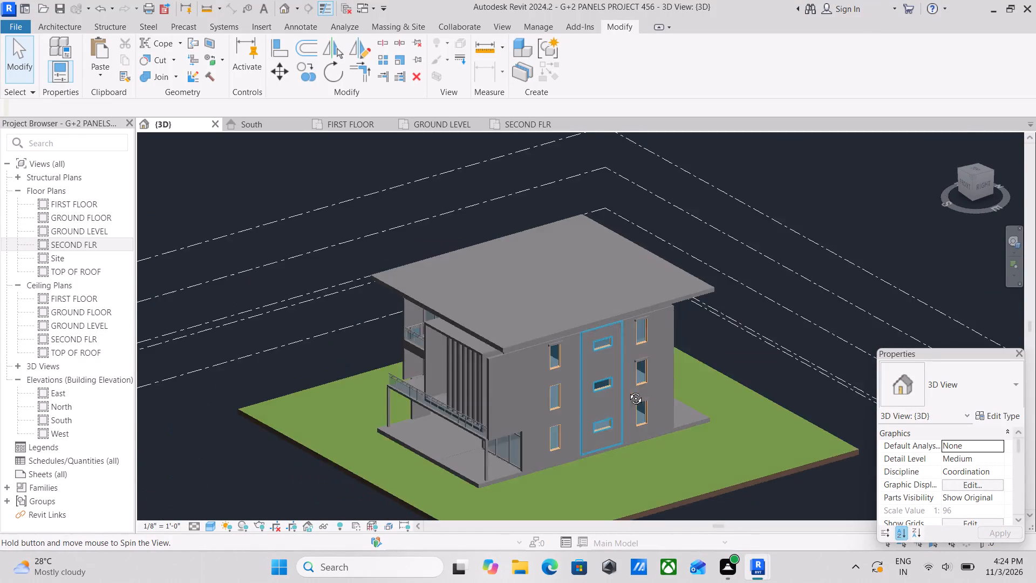
pyautogui.scroll(3, 458, 416)
pyautogui.keyDown('shift'); pyautogui.moveTo(453, 416); pyautogui.dragTo(575, 405, button='middle'); pyautogui.keyUp('shift')
pyautogui.scroll(4, 575, 405)
pyautogui.keyDown('shift'); pyautogui.moveTo(535, 431); pyautogui.dragTo(515, 405, button='middle'); pyautogui.keyUp('shift')
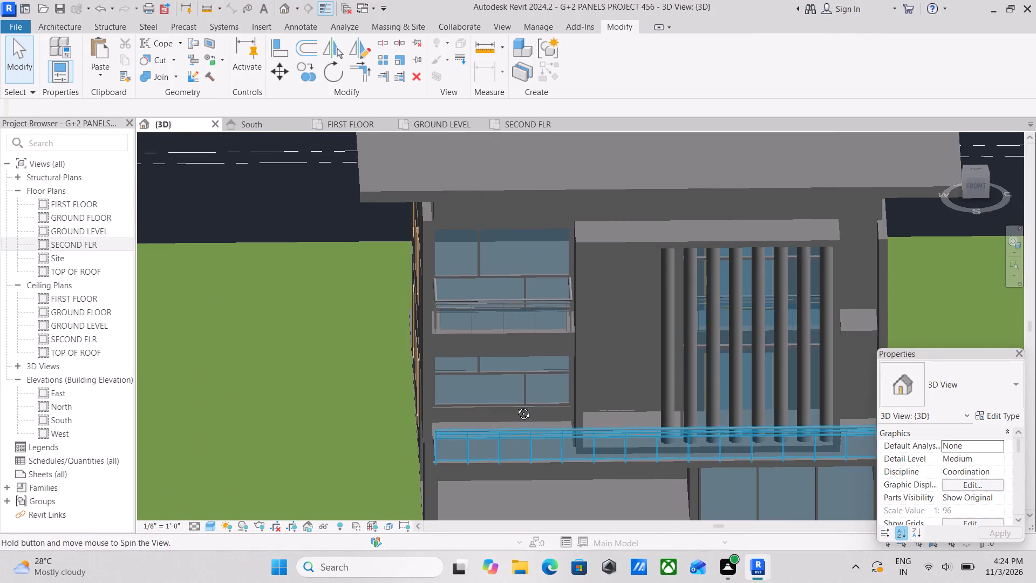
pyautogui.keyDown('shift'); pyautogui.moveTo(515, 405); pyautogui.dragTo(488, 284, button='middle'); pyautogui.keyUp('shift')
pyautogui.scroll(-1, 503, 305)
pyautogui.keyDown('shift'); pyautogui.moveTo(506, 309); pyautogui.dragTo(621, 427, button='middle'); pyautogui.keyUp('shift')
pyautogui.moveTo(556, 368); pyautogui.dragTo(616, 401, button='middle')
pyautogui.scroll(2, 616, 401)
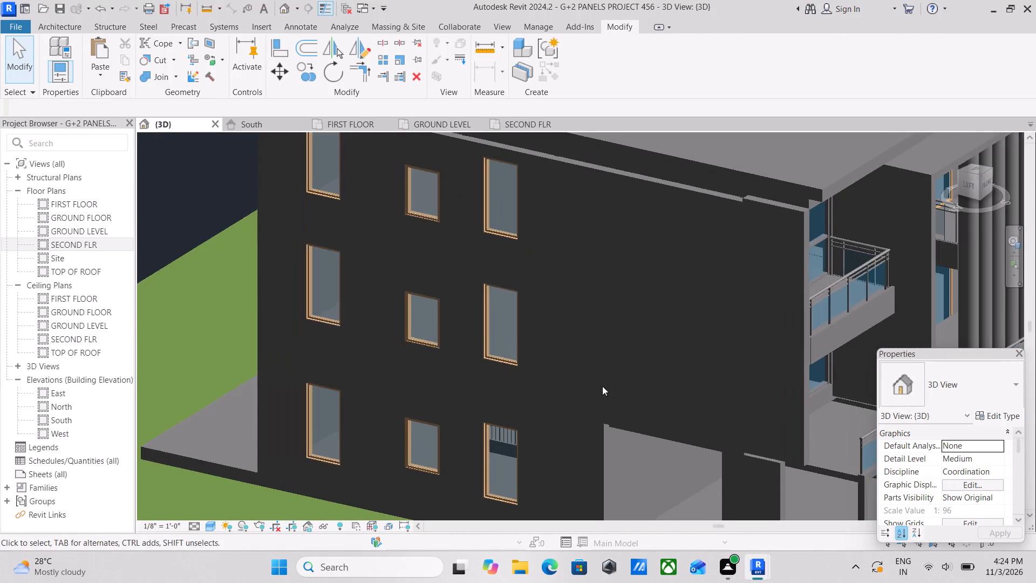
pyautogui.scroll(-2, 588, 370)
pyautogui.keyDown('shift'); pyautogui.moveTo(588, 370); pyautogui.dragTo(330, 336, button='middle'); pyautogui.keyUp('shift')
pyautogui.keyDown('shift'); pyautogui.moveTo(456, 356); pyautogui.dragTo(426, 369, button='middle'); pyautogui.keyUp('shift')
pyautogui.keyDown('shift'); pyautogui.scroll(3, 426, 369); pyautogui.keyUp('shift')
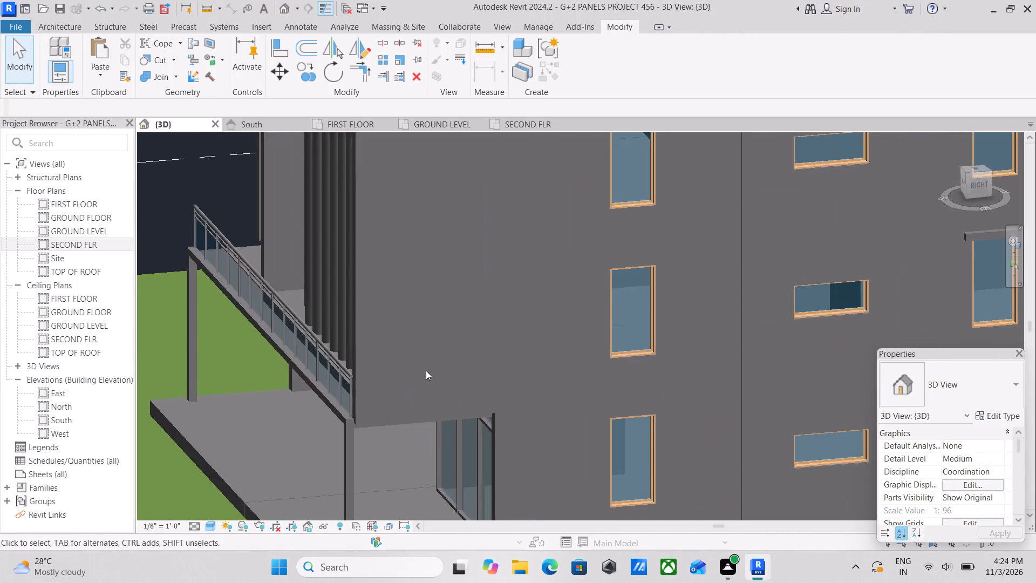
pyautogui.keyDown('shift'); pyautogui.moveTo(385, 345); pyautogui.dragTo(452, 364, button='middle'); pyautogui.keyUp('shift')
pyautogui.scroll(1, 449, 367)
pyautogui.scroll(-2, 427, 379)
pyautogui.moveTo(427, 379); pyautogui.dragTo(438, 347, button='middle')
pyautogui.scroll(-2, 438, 360)
pyautogui.keyDown('shift'); pyautogui.moveTo(438, 360); pyautogui.dragTo(495, 382, button='middle'); pyautogui.keyUp('shift')
pyautogui.moveTo(430, 389); pyautogui.dragTo(564, 348, button='middle')
pyautogui.keyDown('shift'); pyautogui.moveTo(546, 374); pyautogui.dragTo(449, 338, button='middle'); pyautogui.keyUp('shift')
pyautogui.scroll(1, 500, 369)
pyautogui.moveTo(500, 369); pyautogui.dragTo(517, 372, button='middle')
pyautogui.scroll(1, 519, 374)
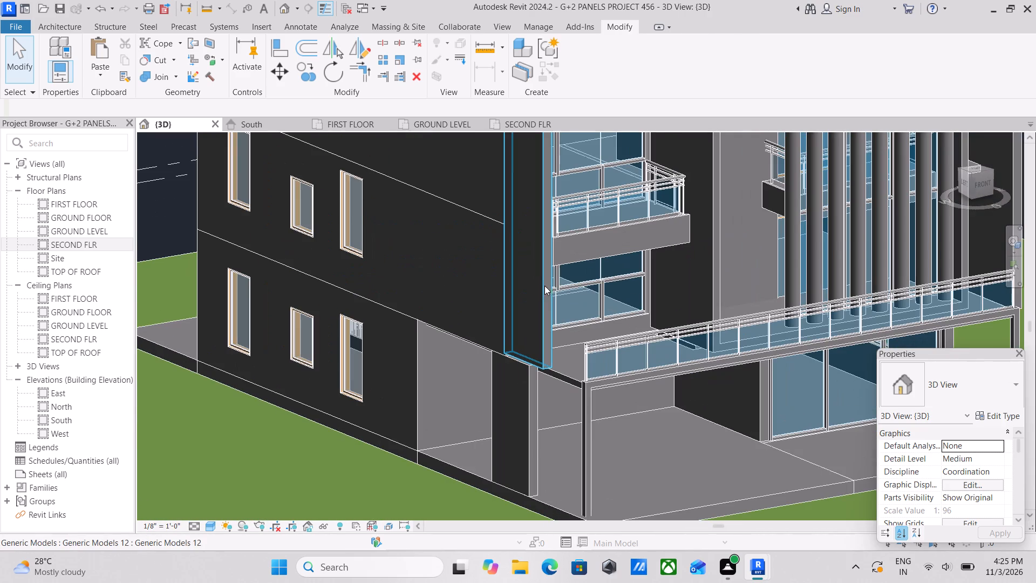
# Stretch the generic-model wall panel beside the front balconies forward to line up with the terrace's corner column.
pyautogui.click(547, 286)
pyautogui.scroll(-1, 550, 340)
pyautogui.keyDown('shift'); pyautogui.moveTo(550, 340); pyautogui.dragTo(631, 393, button='middle'); pyautogui.keyUp('shift')
pyautogui.scroll(-1, 631, 388)
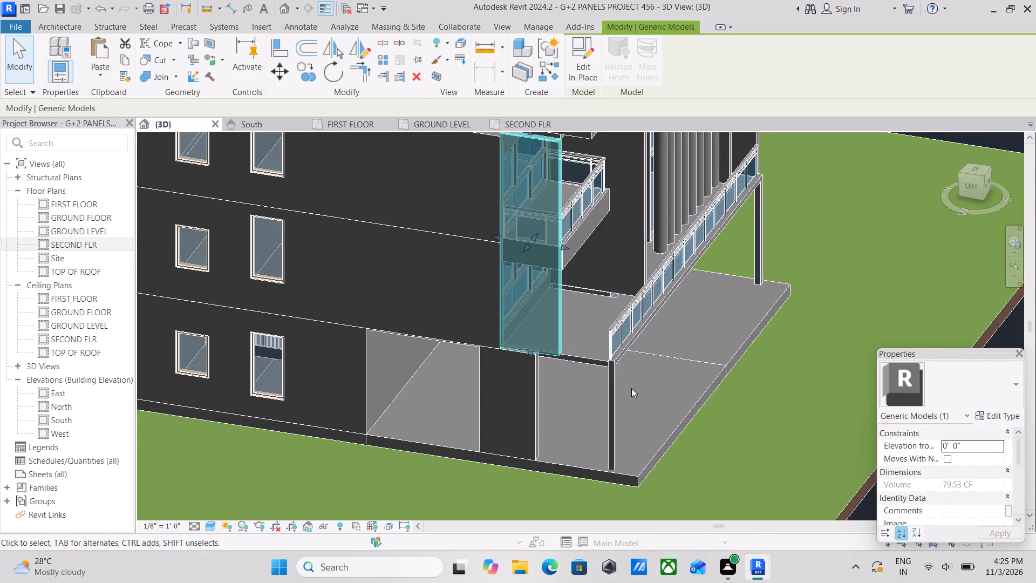
pyautogui.scroll(-1, 631, 388)
pyautogui.scroll(6, 598, 335)
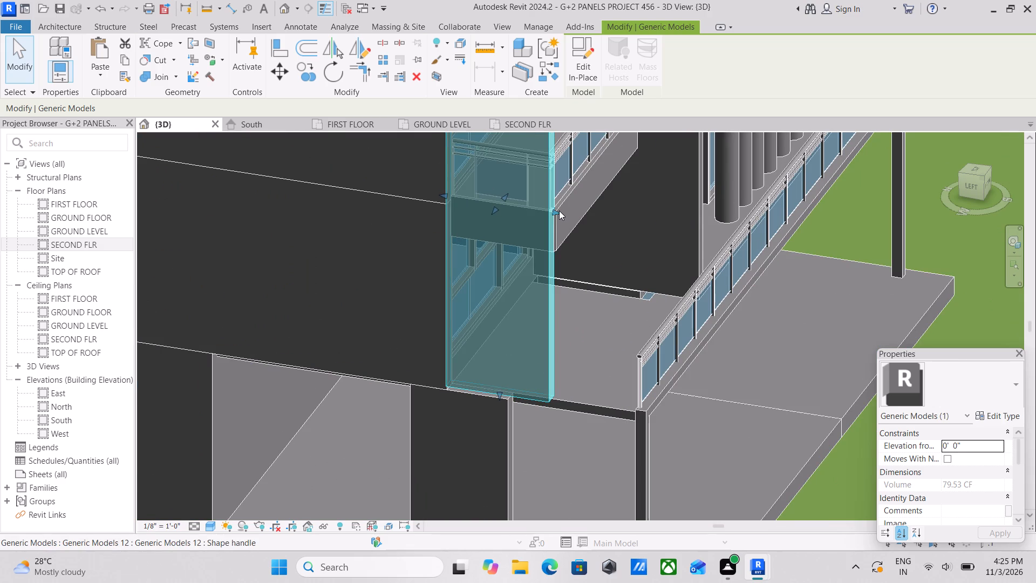
pyautogui.moveTo(559, 210); pyautogui.dragTo(628, 233)
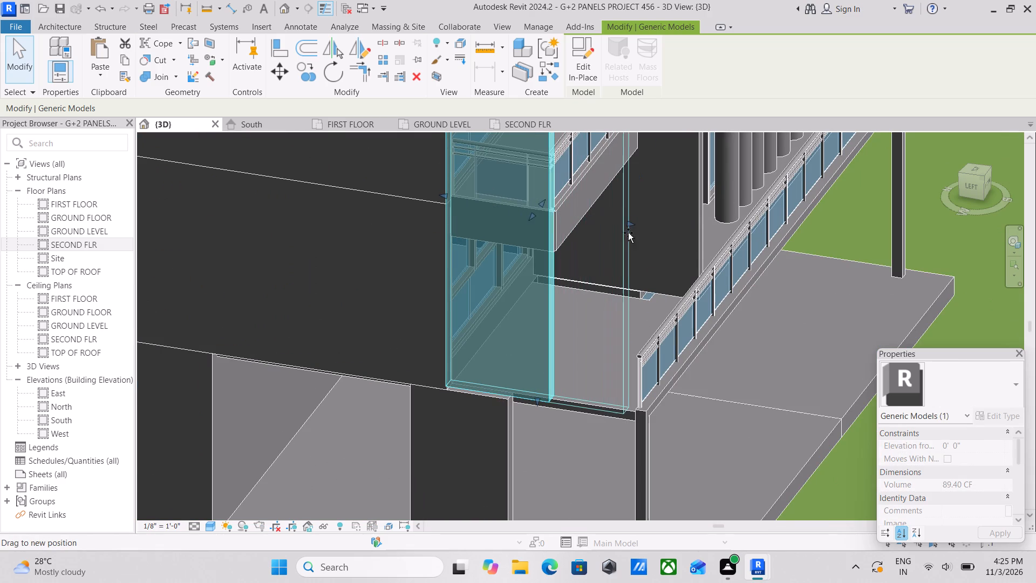
pyautogui.moveTo(628, 233); pyautogui.dragTo(639, 236)
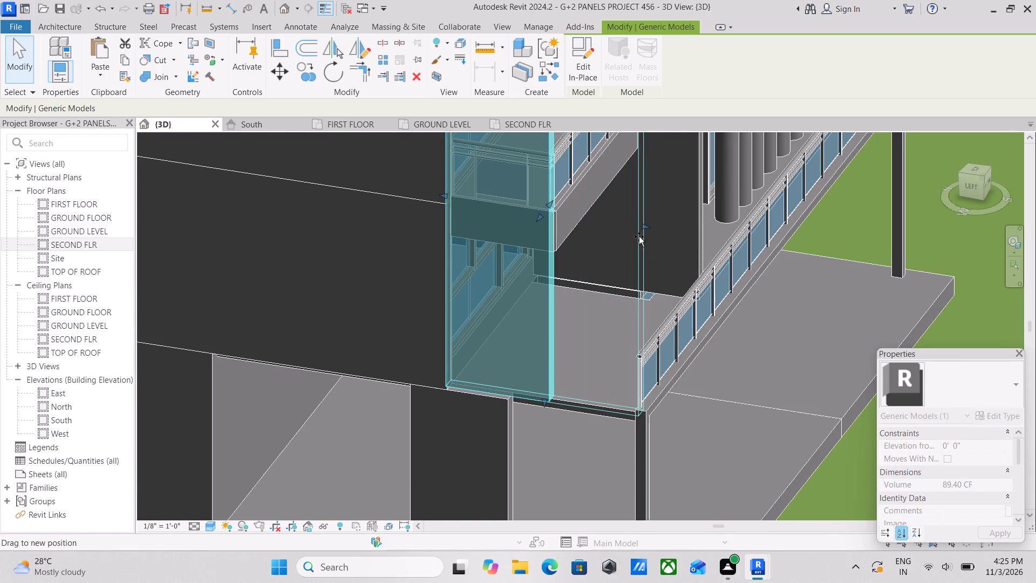
pyautogui.moveTo(639, 236); pyautogui.dragTo(636, 234)
pyautogui.scroll(-2, 638, 241)
pyautogui.scroll(-2, 642, 286)
pyautogui.press('Escape')
# Examine the extended side panel from the front and its top end beneath the roof corner.
pyautogui.scroll(-1, 646, 265)
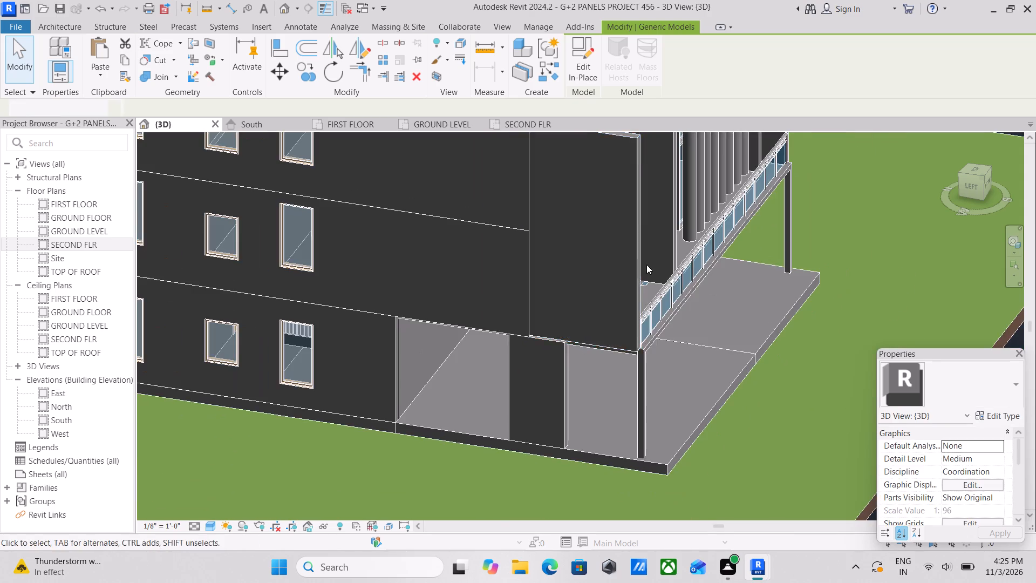
pyautogui.scroll(-2, 646, 265)
pyautogui.middleClick(646, 265)
pyautogui.moveTo(646, 265); pyautogui.dragTo(515, 252, button='middle')
pyautogui.scroll(3, 650, 347)
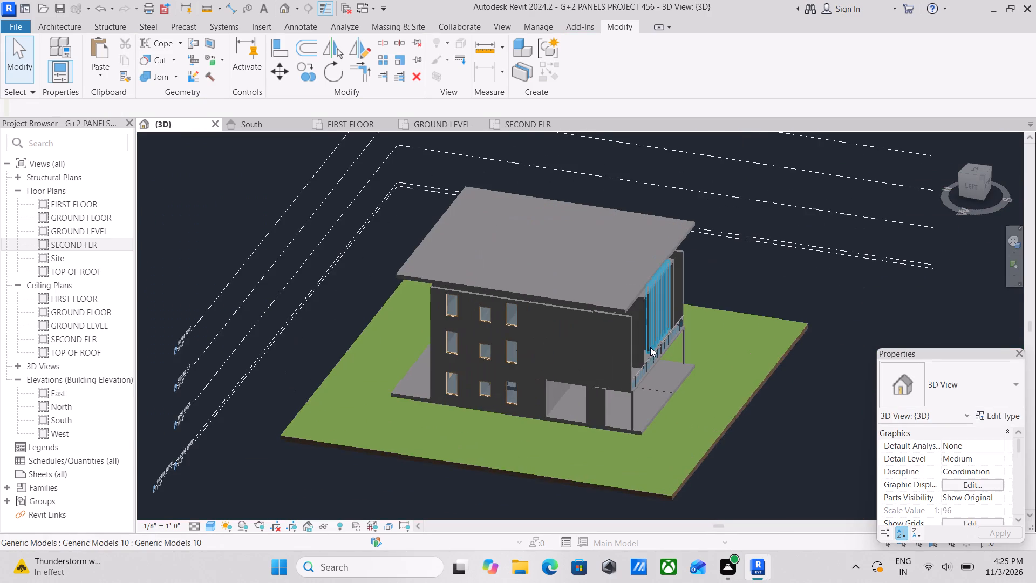
pyautogui.keyDown('shift'); pyautogui.moveTo(649, 346); pyautogui.dragTo(530, 309, button='middle'); pyautogui.keyUp('shift')
pyautogui.scroll(11, 599, 333)
pyautogui.moveTo(570, 255); pyautogui.dragTo(563, 295, button='middle')
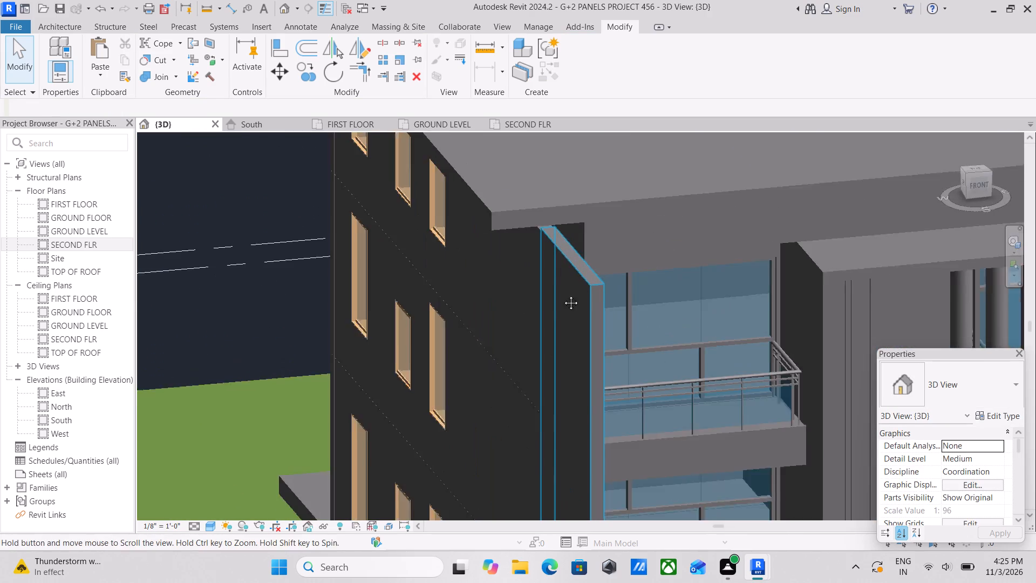
pyautogui.moveTo(563, 295); pyautogui.dragTo(553, 315, button='middle')
pyautogui.scroll(1, 550, 317)
pyautogui.click(482, 265)
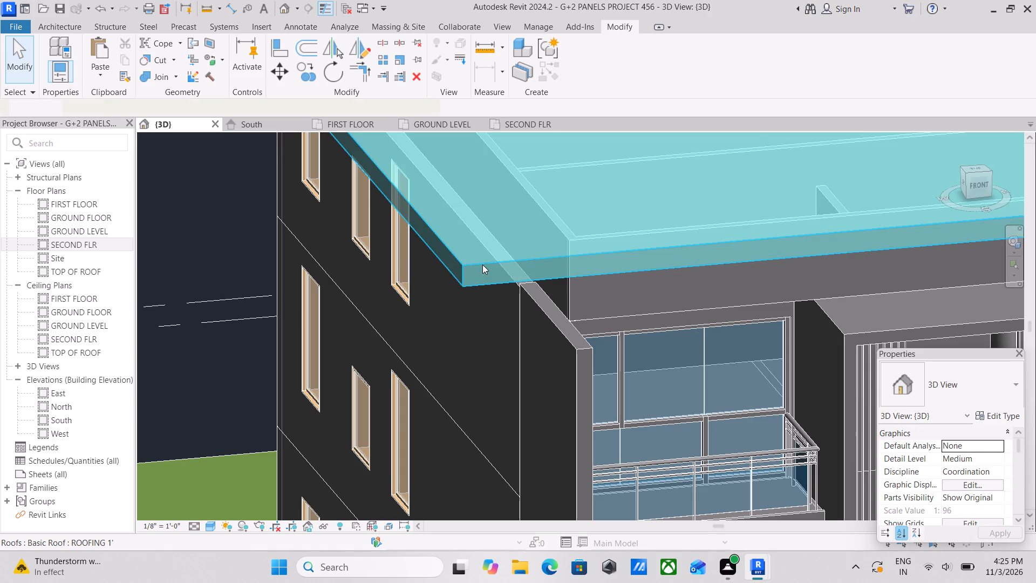
pyautogui.press('Escape')
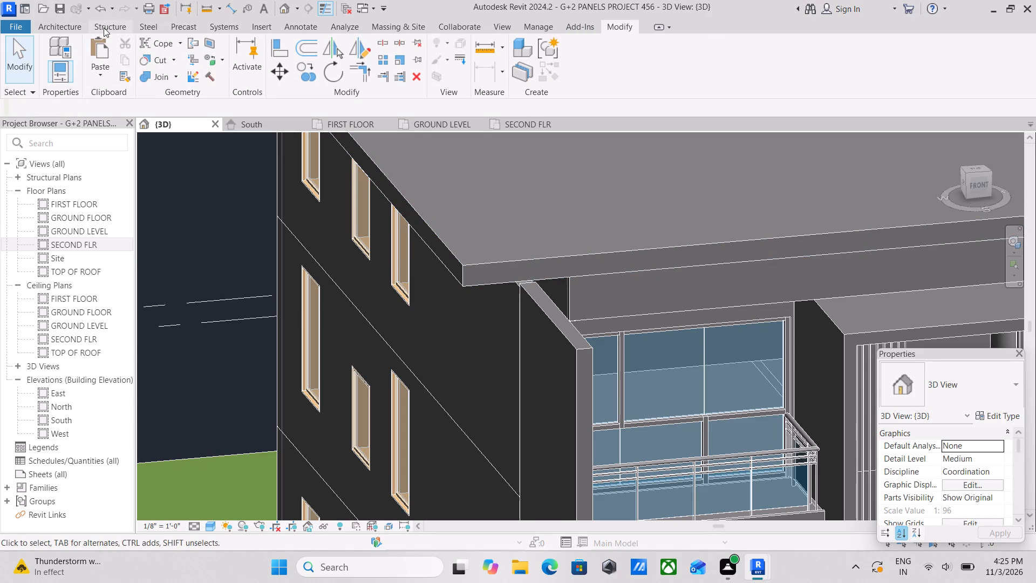
# Start a new in-place component in the Generic Models category with the default name, dismissing the save reminder without saving.
pyautogui.click(52, 25)
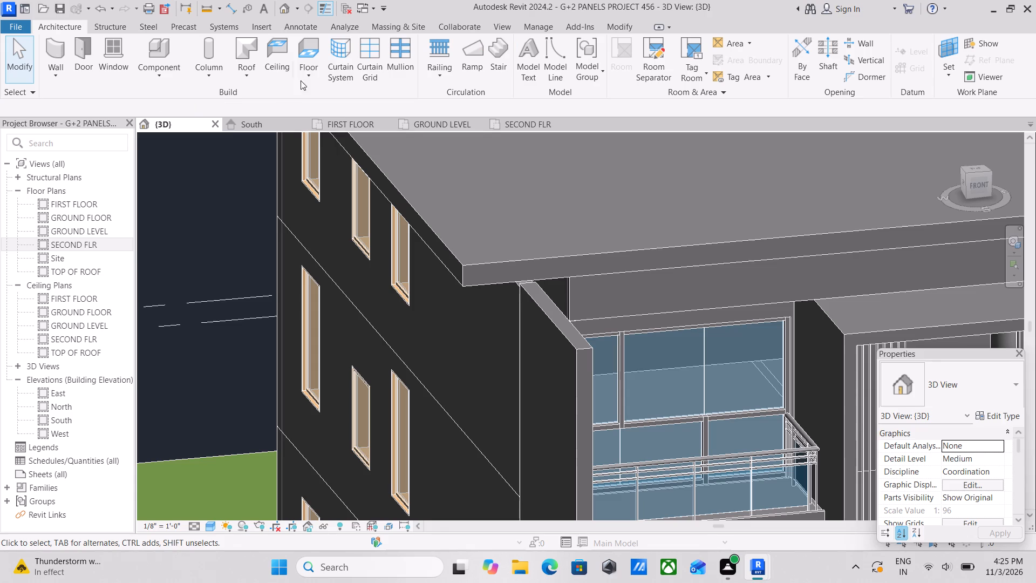
pyautogui.click(240, 76)
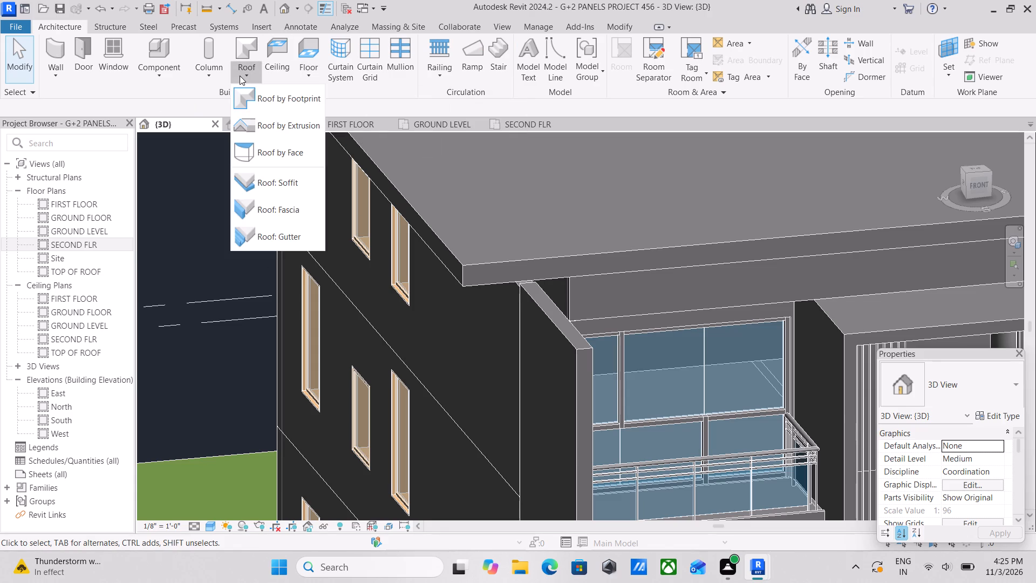
pyautogui.click(240, 76)
pyautogui.click(305, 77)
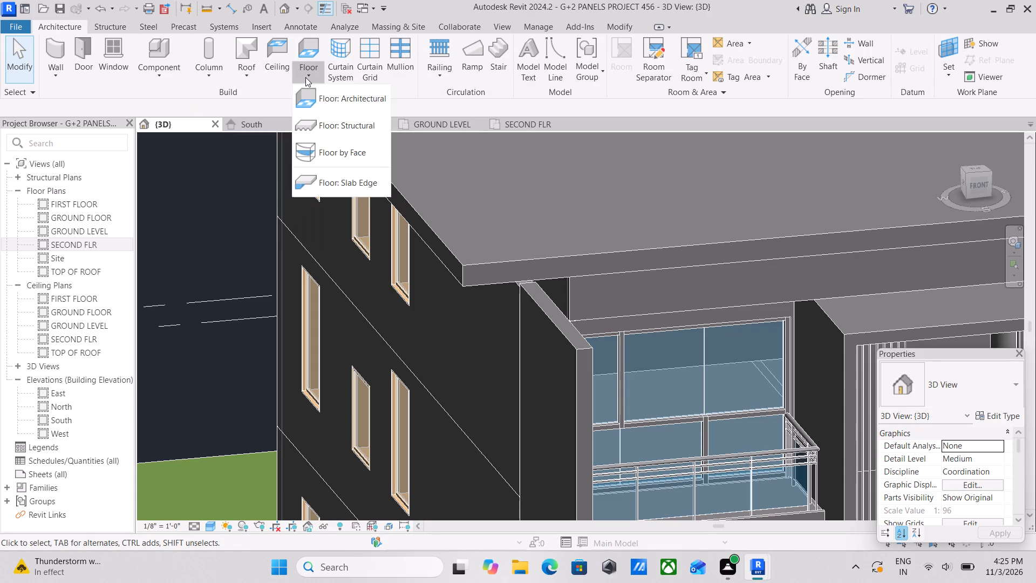
pyautogui.click(305, 77)
pyautogui.click(179, 76)
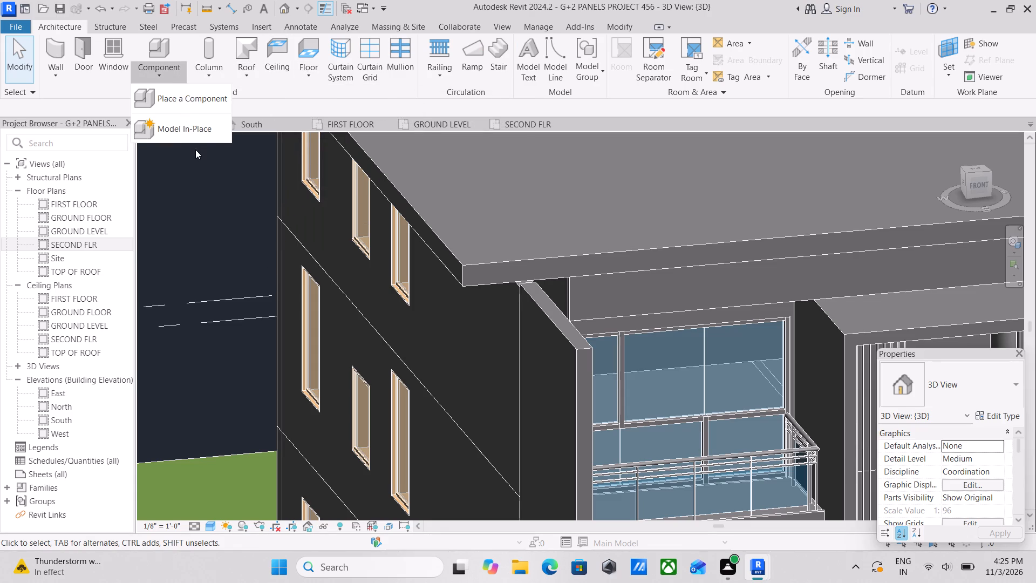
pyautogui.click(194, 127)
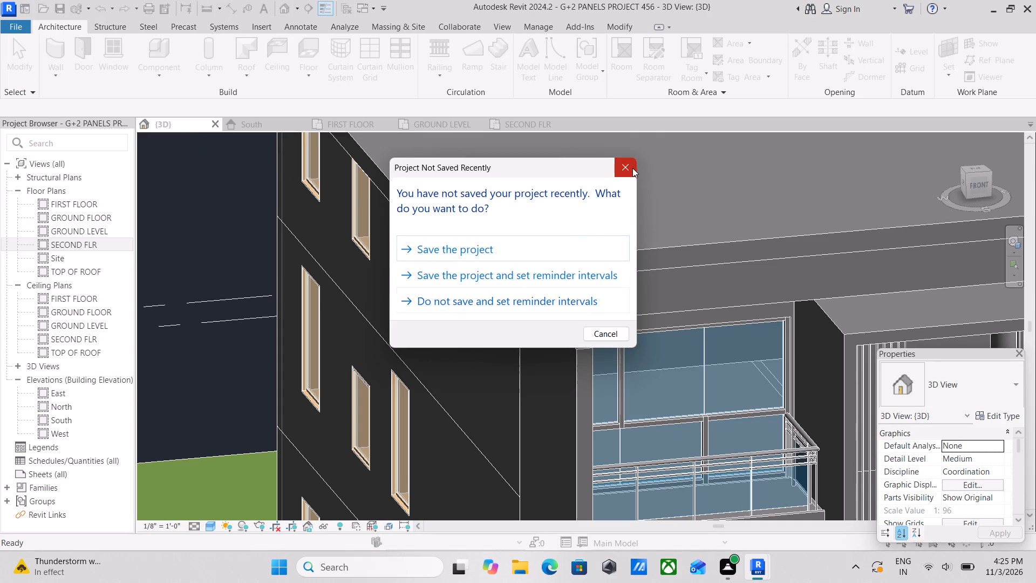
pyautogui.click(632, 168)
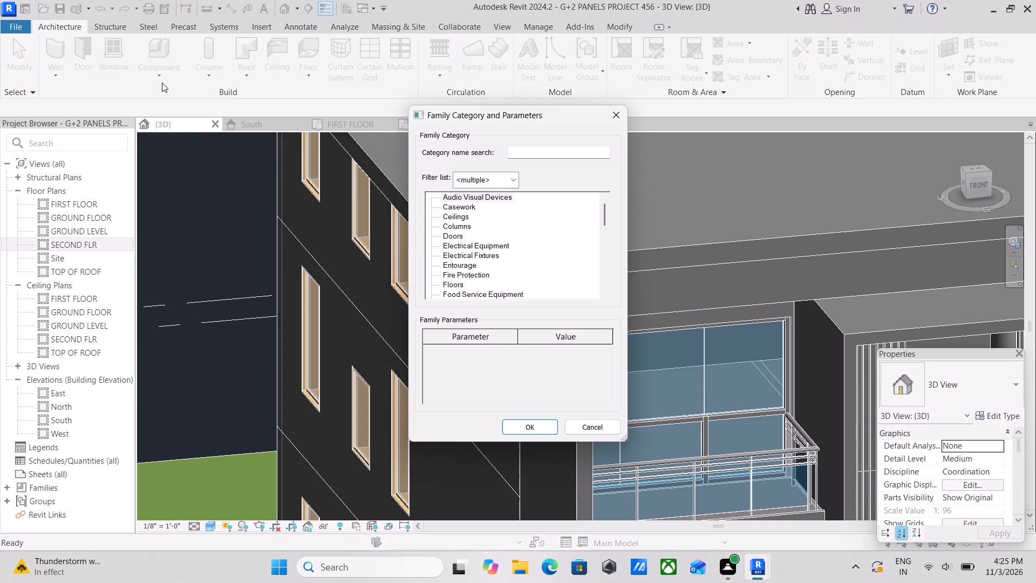
pyautogui.scroll(-3, 527, 270)
pyautogui.scroll(4, 465, 254)
pyautogui.scroll(-8, 460, 266)
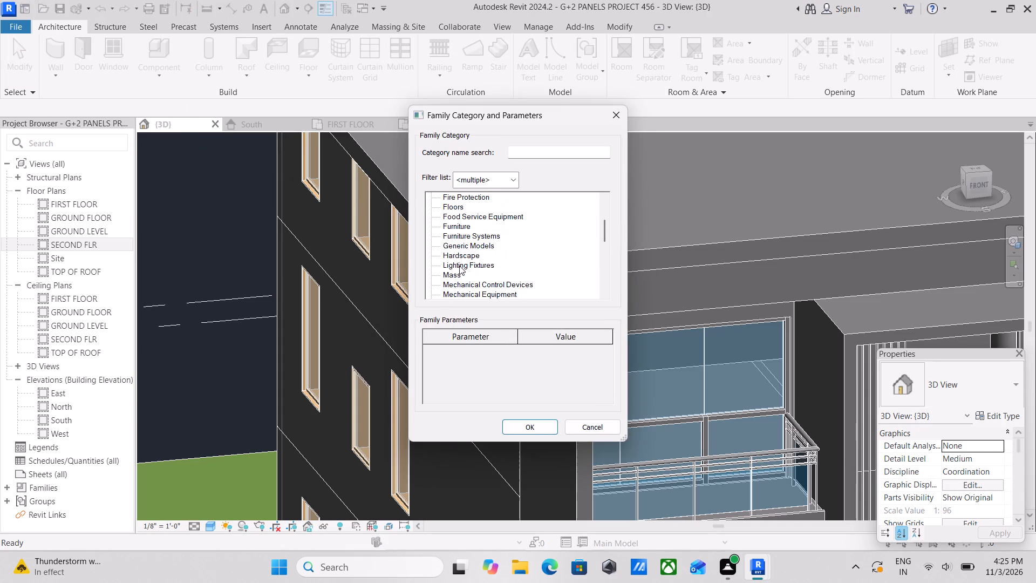
pyautogui.scroll(1, 459, 266)
pyautogui.click(473, 255)
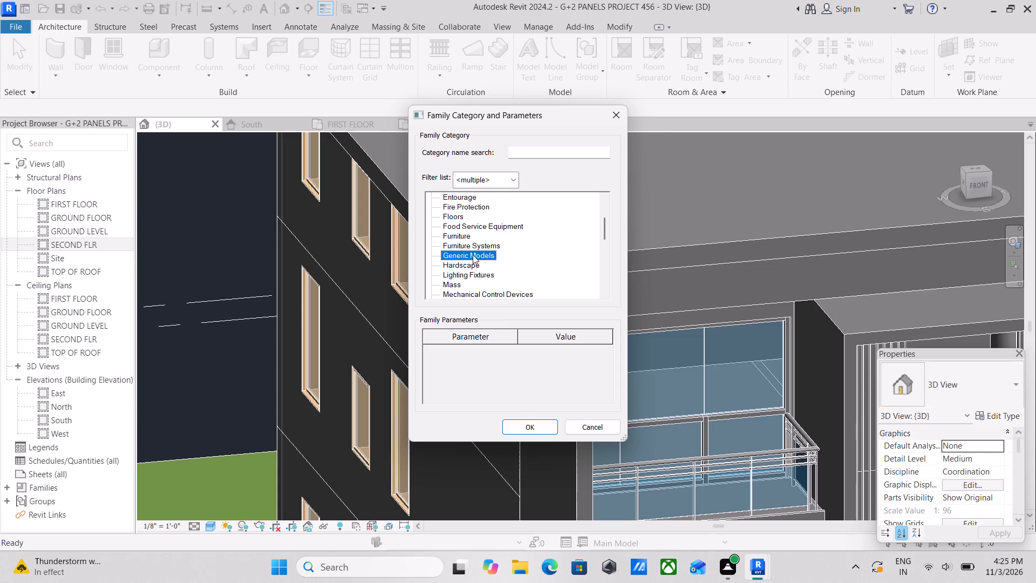
pyautogui.click(534, 423)
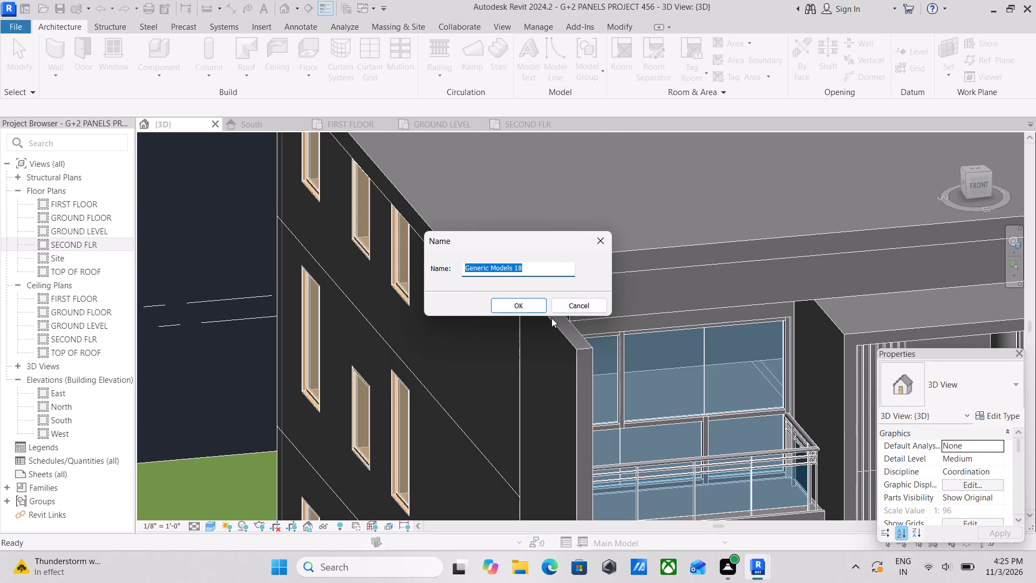
pyautogui.click(515, 304)
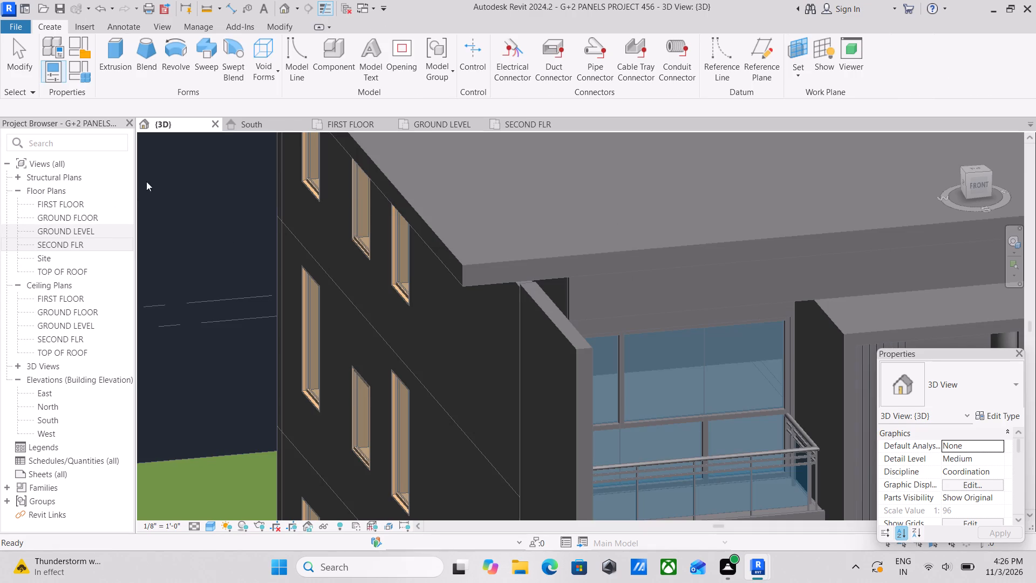
# Start a sweep with a picked path along the four top edges of the flat roof: front, both sides and back.
pyautogui.scroll(4, 618, 107)
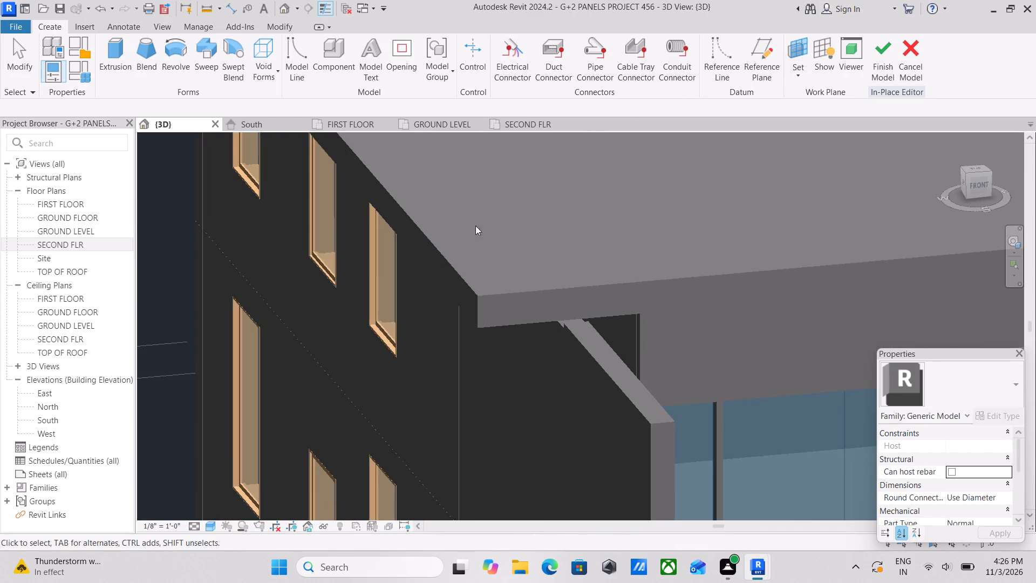
pyautogui.scroll(-2, 483, 220)
pyautogui.moveTo(483, 220); pyautogui.dragTo(502, 239, button='middle')
pyautogui.scroll(1, 502, 239)
pyautogui.click(206, 51)
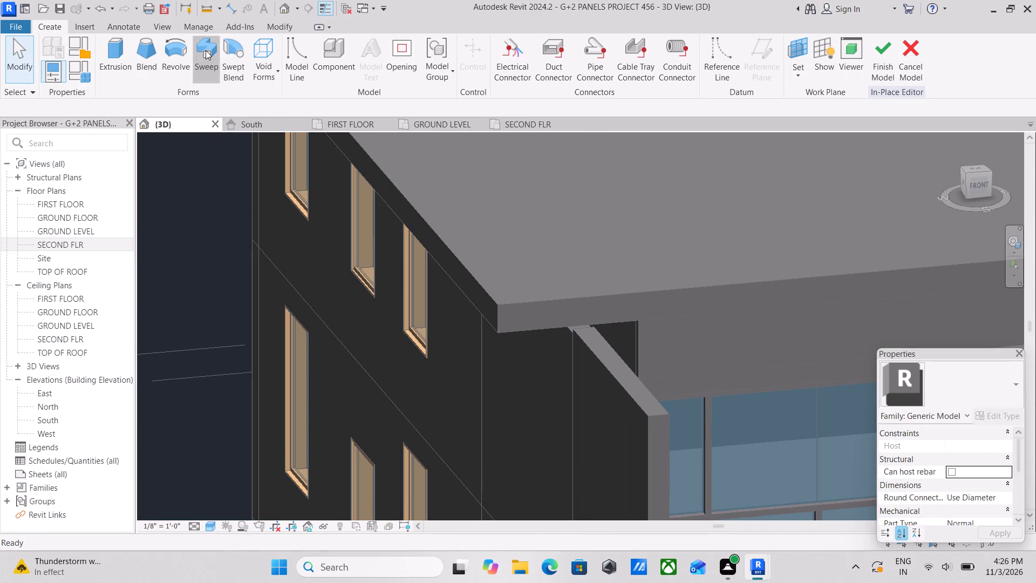
pyautogui.scroll(-2, 617, 341)
pyautogui.click(635, 74)
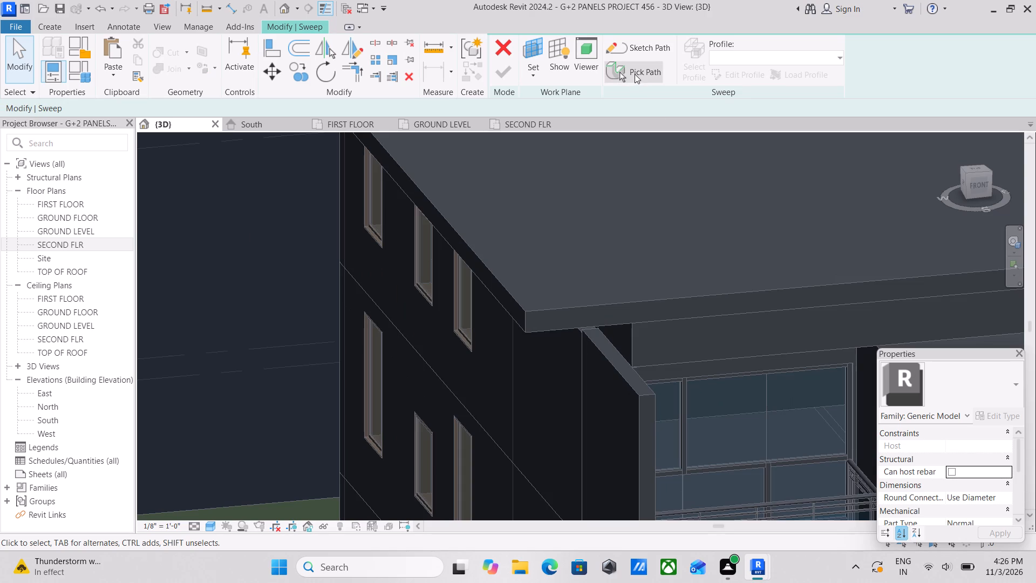
pyautogui.click(643, 302)
pyautogui.scroll(-1, 651, 262)
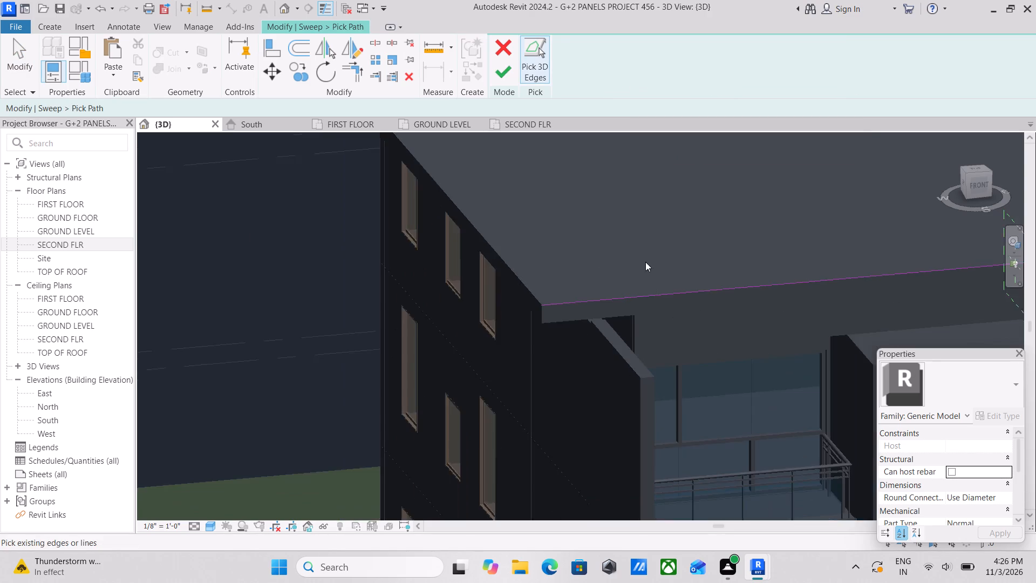
pyautogui.moveTo(625, 262); pyautogui.dragTo(310, 290, button='middle')
pyautogui.moveTo(546, 277); pyautogui.dragTo(312, 318, button='middle')
pyautogui.moveTo(560, 300); pyautogui.dragTo(421, 330, button='middle')
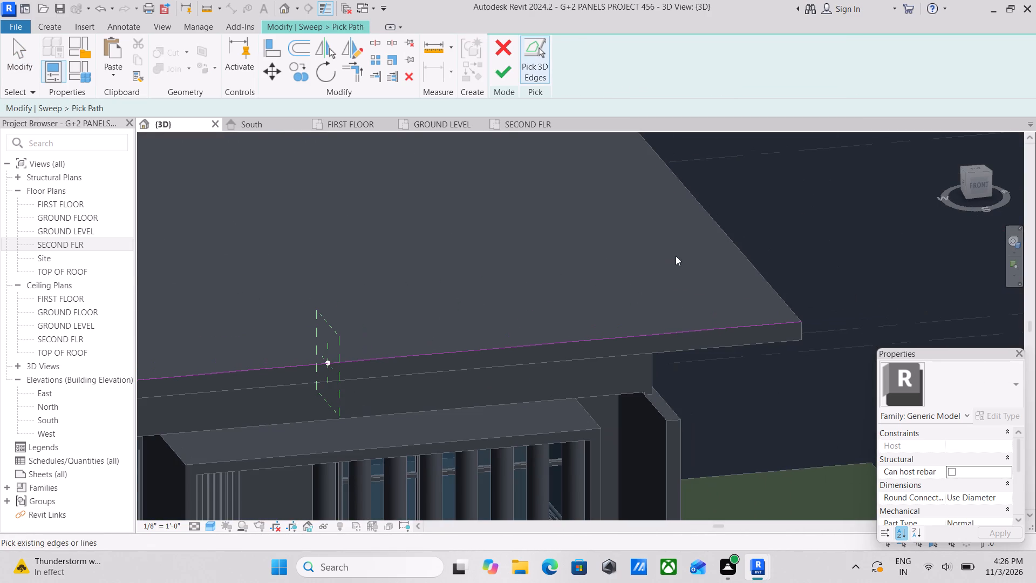
pyautogui.click(731, 243)
pyautogui.moveTo(651, 246); pyautogui.dragTo(772, 436, button='middle')
pyautogui.moveTo(466, 228); pyautogui.dragTo(588, 298, button='middle')
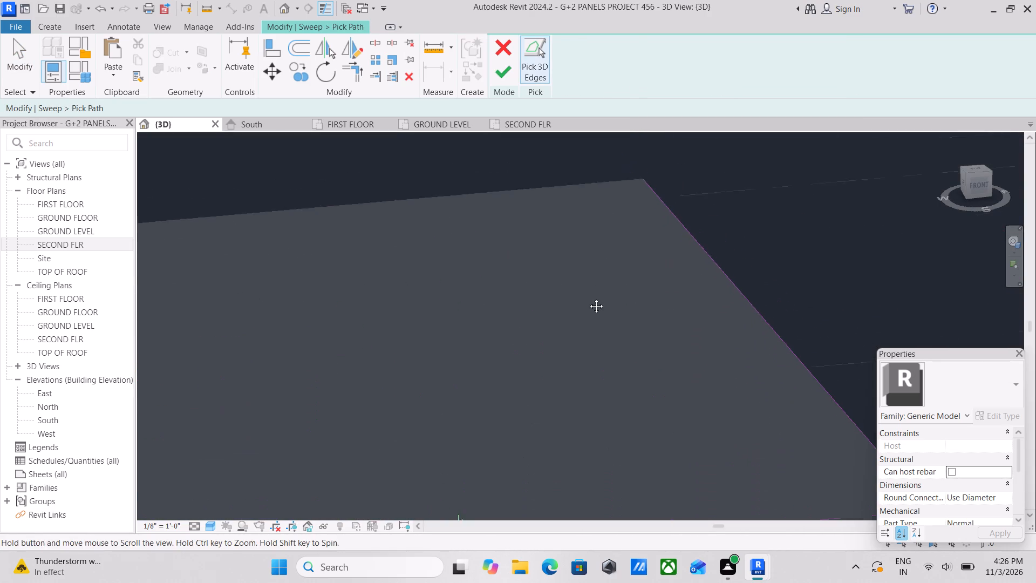
pyautogui.moveTo(588, 298); pyautogui.dragTo(590, 299, button='middle')
pyautogui.click(541, 256)
pyautogui.moveTo(505, 288); pyautogui.dragTo(694, 218, button='middle')
pyautogui.scroll(-1, 545, 316)
pyautogui.moveTo(572, 286); pyautogui.dragTo(756, 168, button='middle')
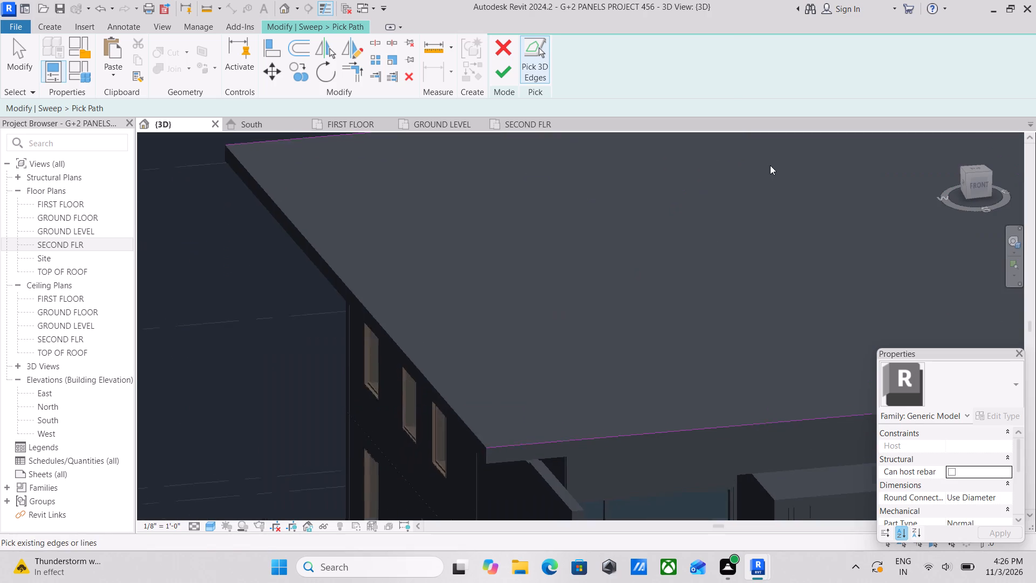
pyautogui.click(392, 304)
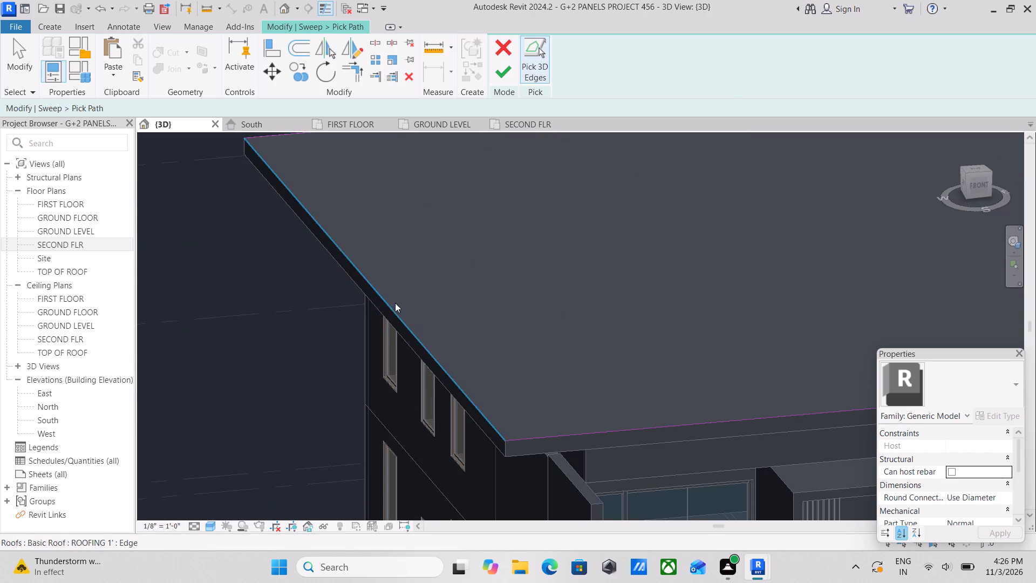
pyautogui.scroll(-1, 547, 282)
pyautogui.moveTo(513, 275); pyautogui.dragTo(377, 269, button='middle')
pyautogui.scroll(-2, 563, 286)
pyautogui.moveTo(547, 281); pyautogui.dragTo(519, 284, button='middle')
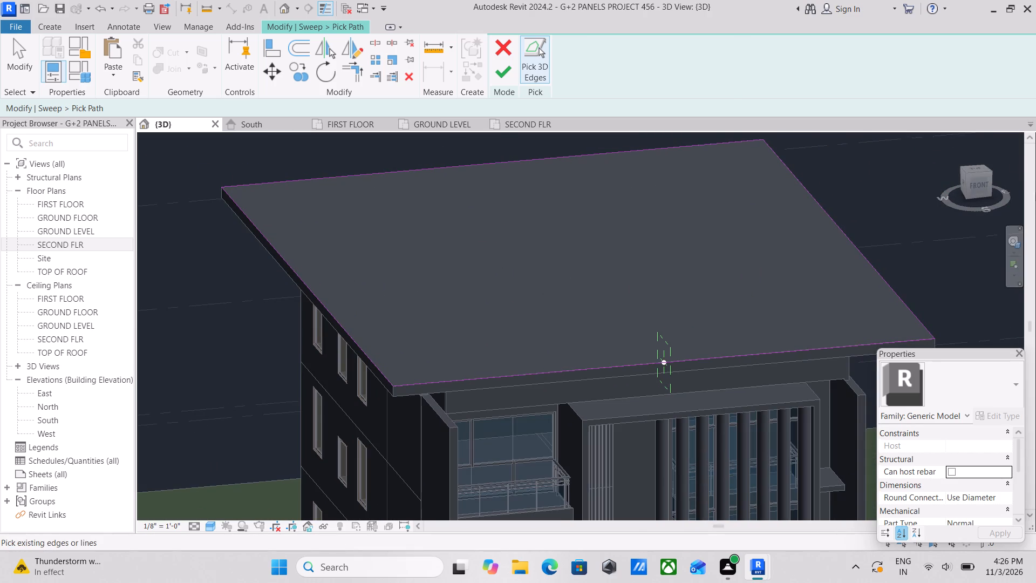
# Facing the building squarely from its right side, finish the sweep path and open the by-sketch profile for editing at the roof's front edge.
pyautogui.click(989, 173)
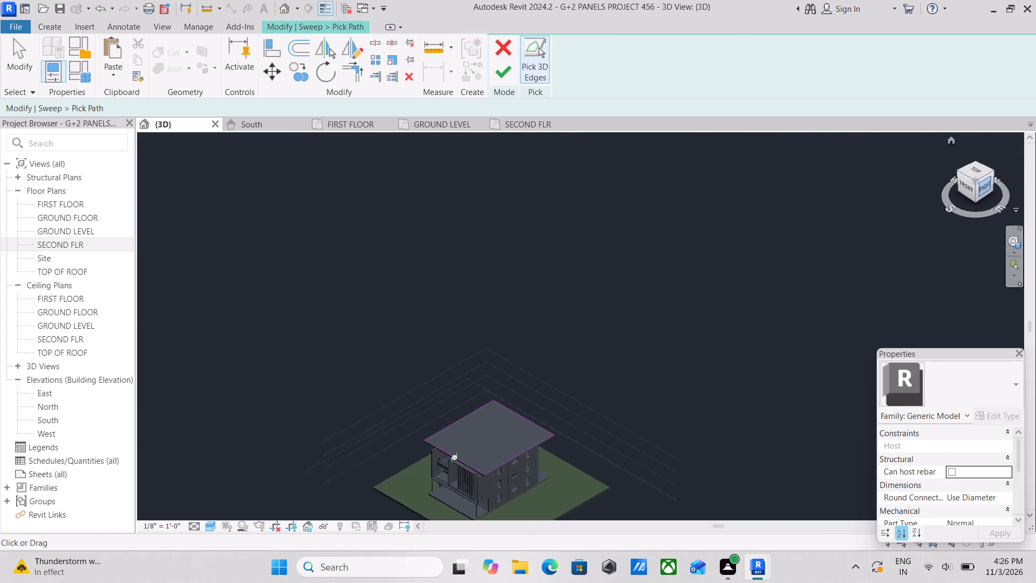
pyautogui.click(985, 185)
pyautogui.scroll(2, 607, 253)
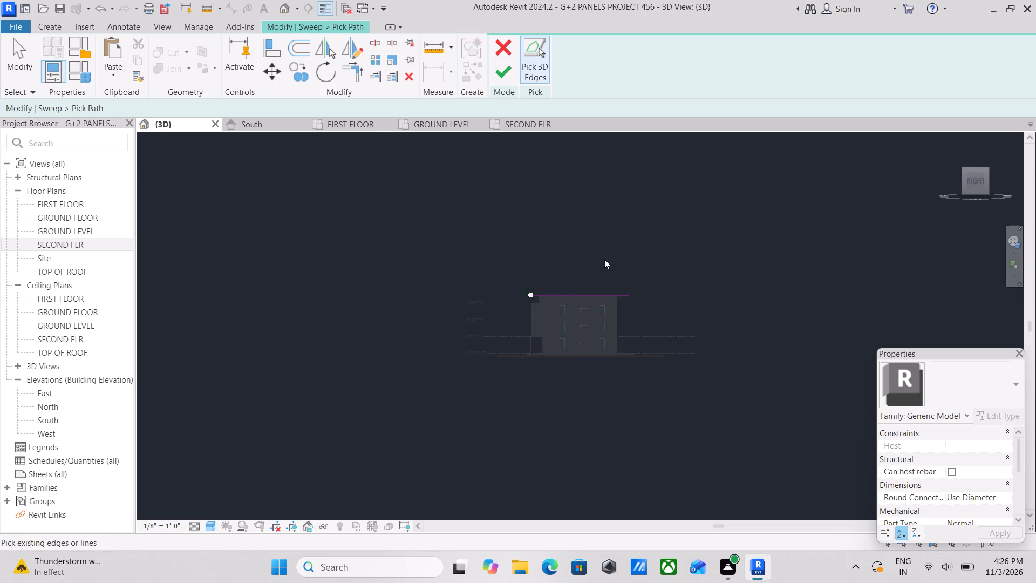
pyautogui.scroll(2, 604, 259)
pyautogui.scroll(7, 497, 297)
pyautogui.scroll(3, 527, 222)
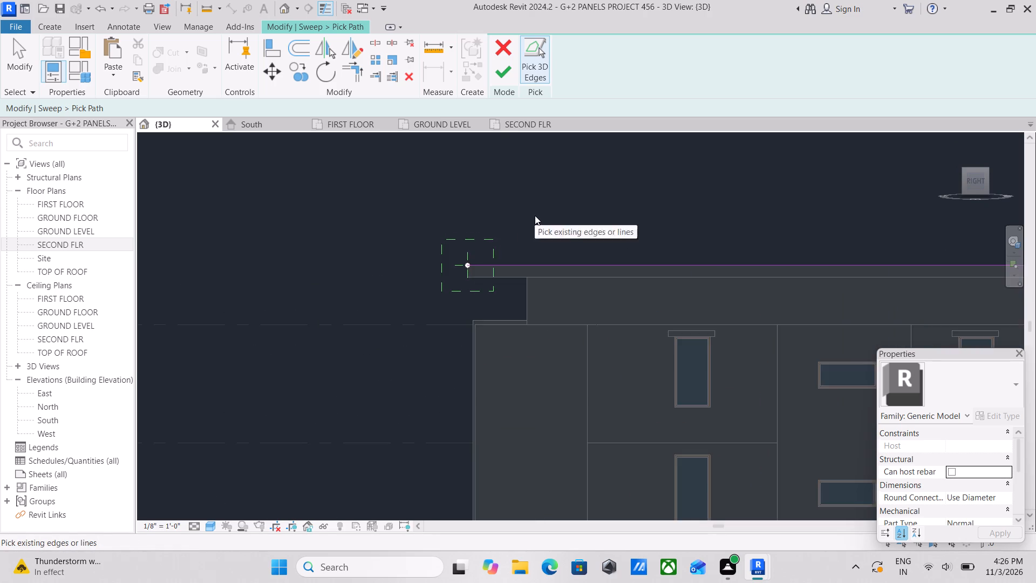
pyautogui.moveTo(535, 215); pyautogui.dragTo(632, 302, button='middle')
pyautogui.scroll(1, 629, 299)
pyautogui.scroll(7, 578, 299)
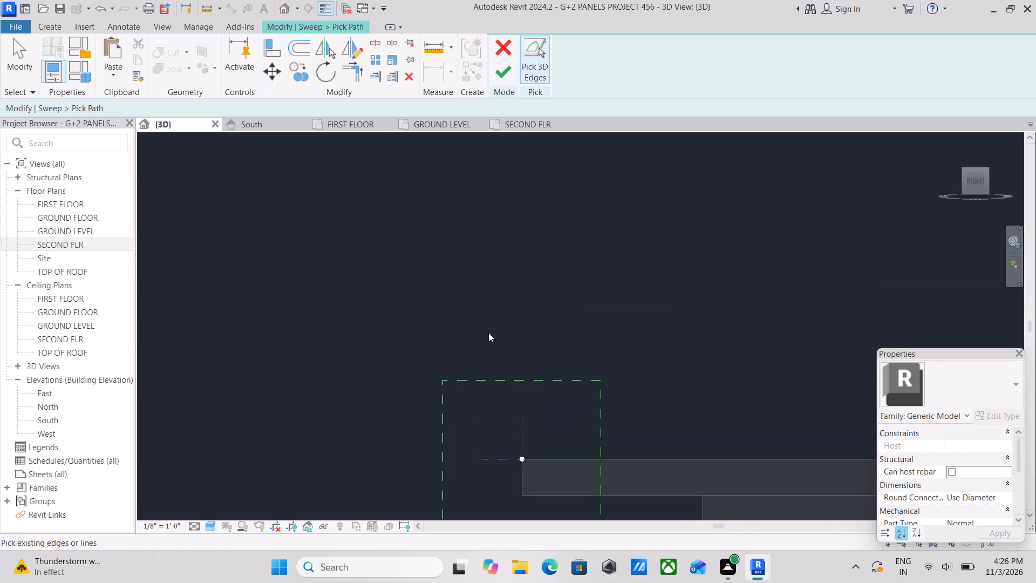
pyautogui.scroll(2, 479, 334)
pyautogui.scroll(-5, 562, 90)
pyautogui.moveTo(746, 209); pyautogui.dragTo(754, 163, button='middle')
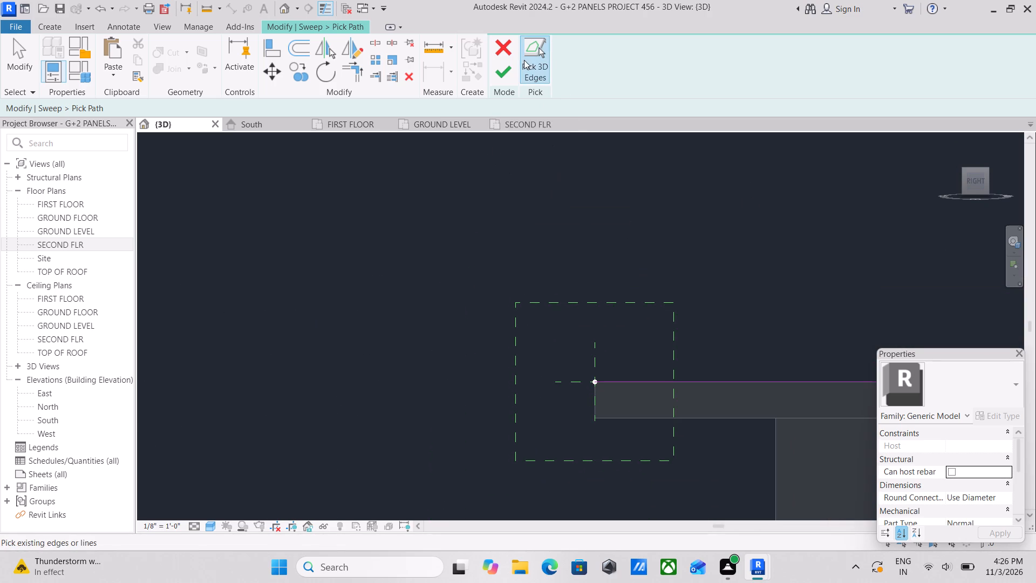
pyautogui.click(505, 71)
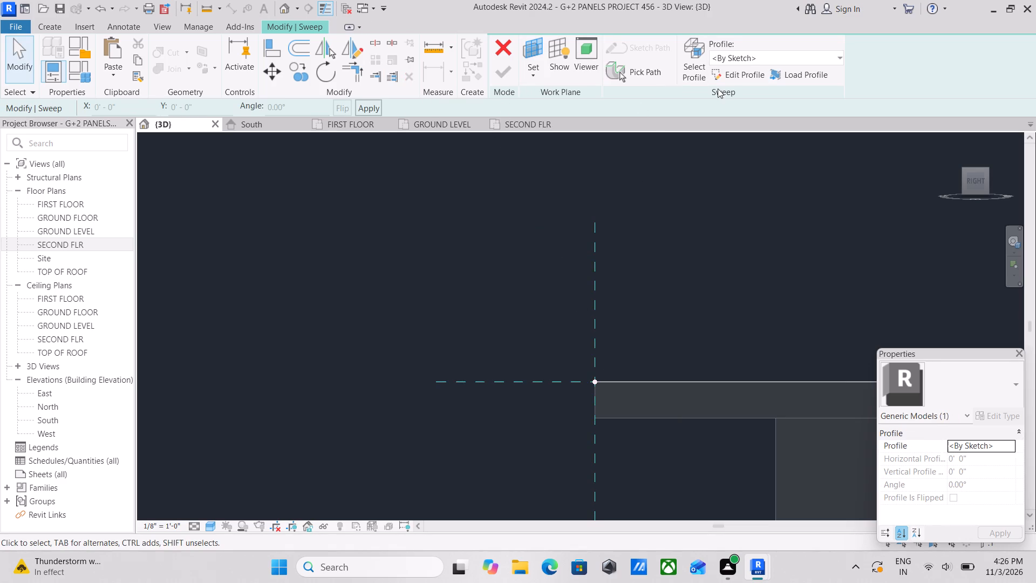
pyautogui.click(721, 73)
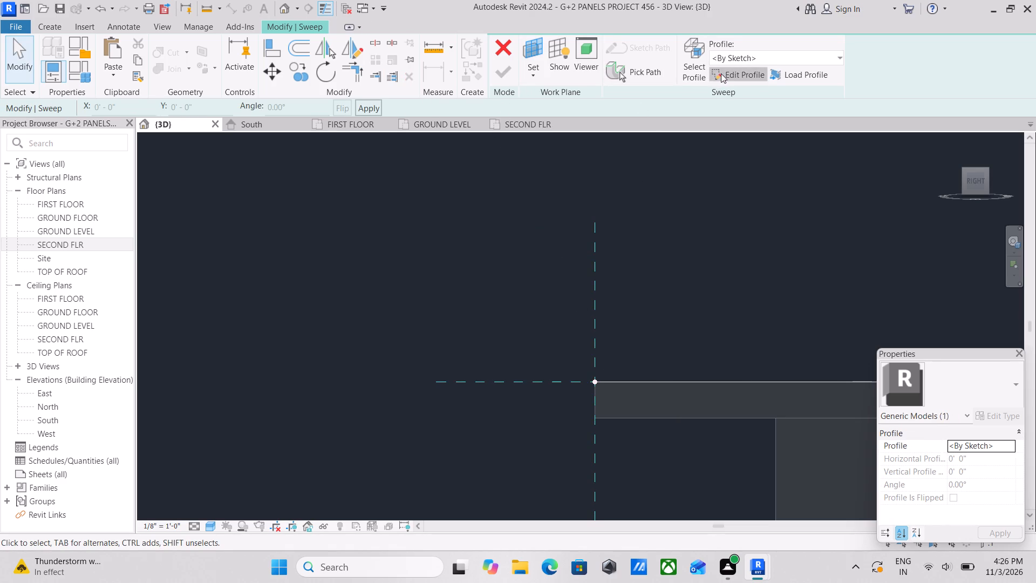
# Sketch the profile from the roof's top corner: about 1' outward, 3" down, and 3" back toward the roof.
pyautogui.scroll(2, 562, 376)
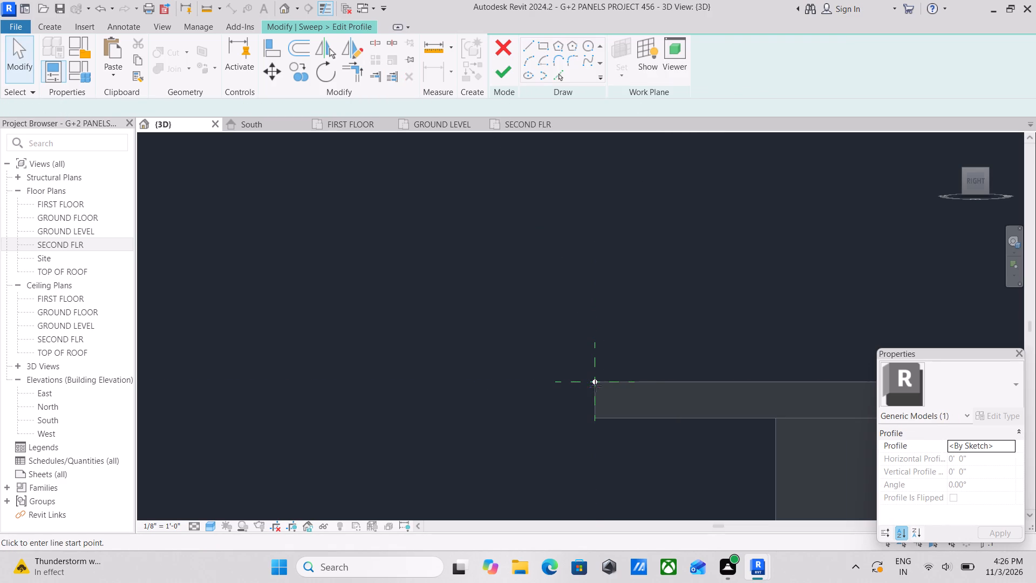
pyautogui.scroll(3, 595, 386)
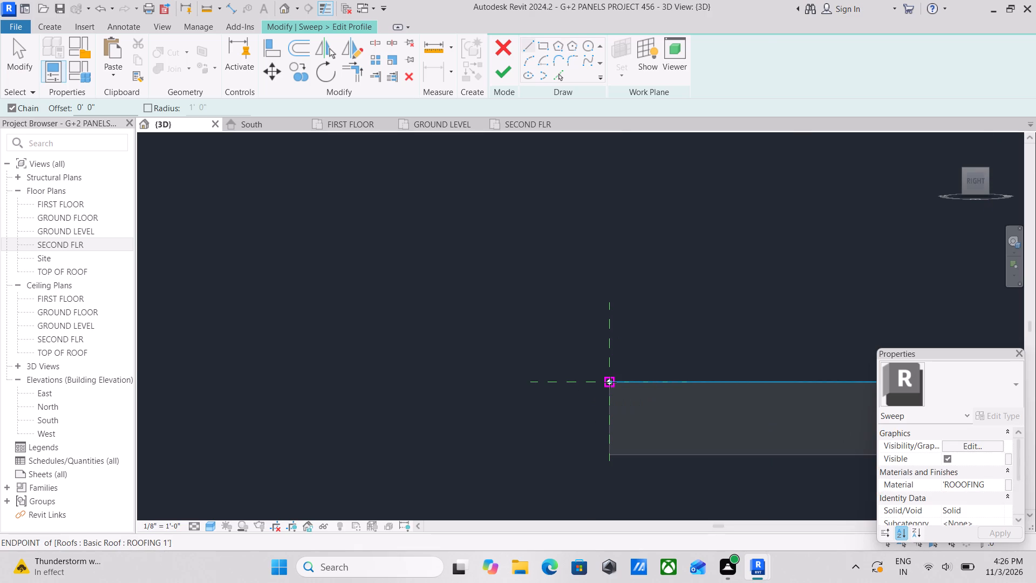
pyautogui.click(610, 382)
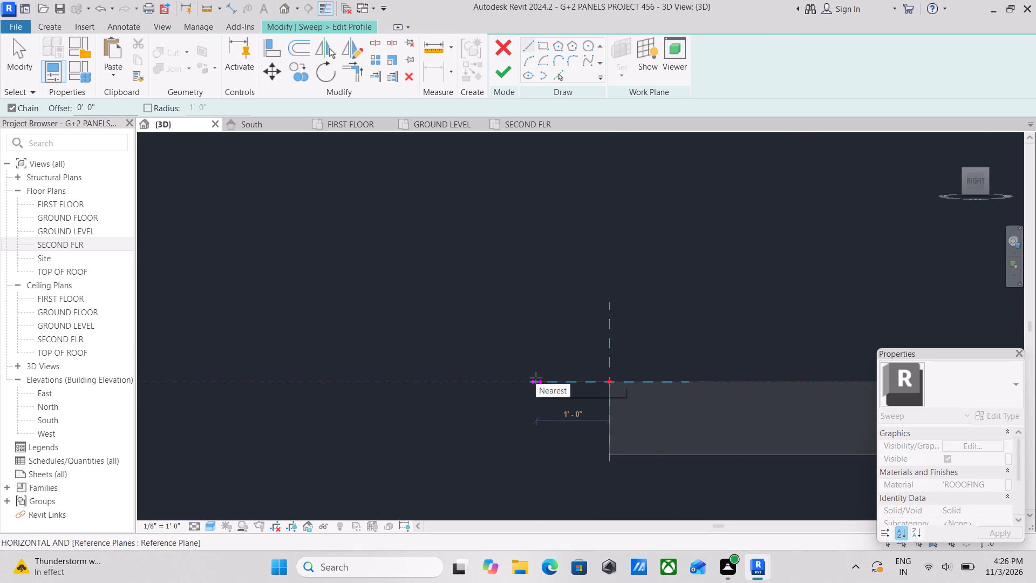
pyautogui.scroll(3, 536, 378)
pyautogui.click(530, 384)
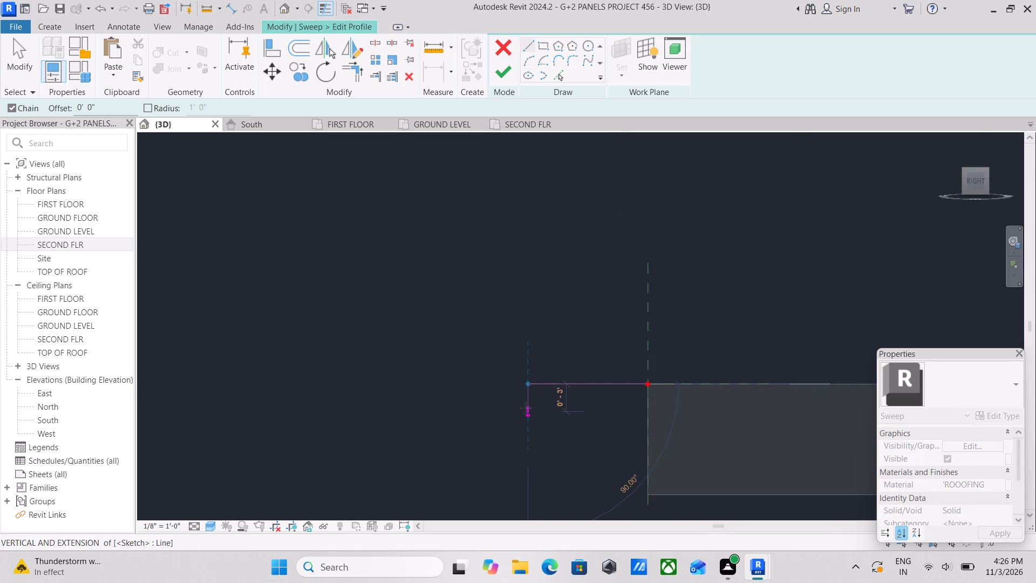
pyautogui.scroll(3, 526, 408)
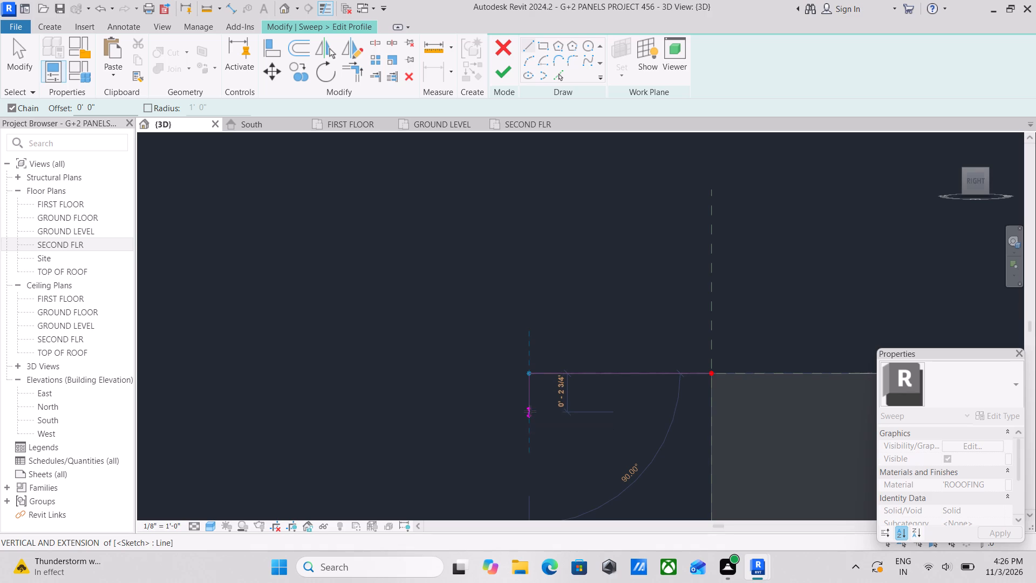
pyautogui.click(530, 415)
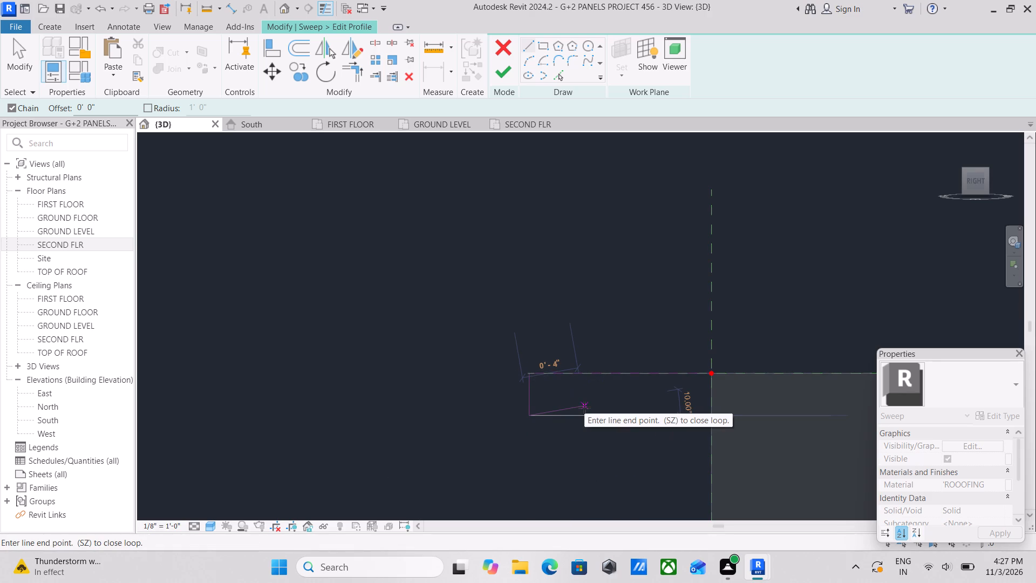
pyautogui.scroll(2, 558, 413)
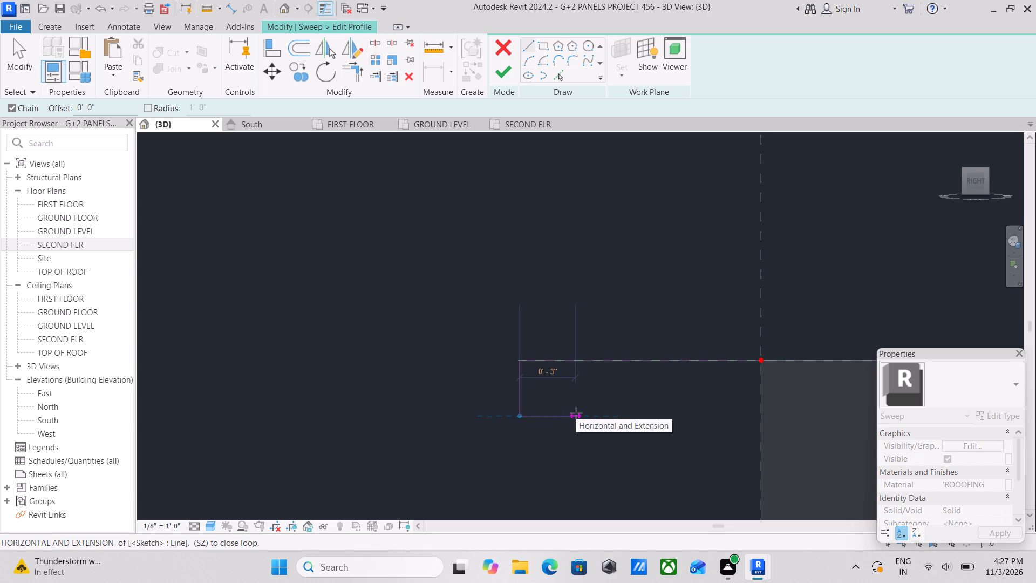
pyautogui.click(576, 413)
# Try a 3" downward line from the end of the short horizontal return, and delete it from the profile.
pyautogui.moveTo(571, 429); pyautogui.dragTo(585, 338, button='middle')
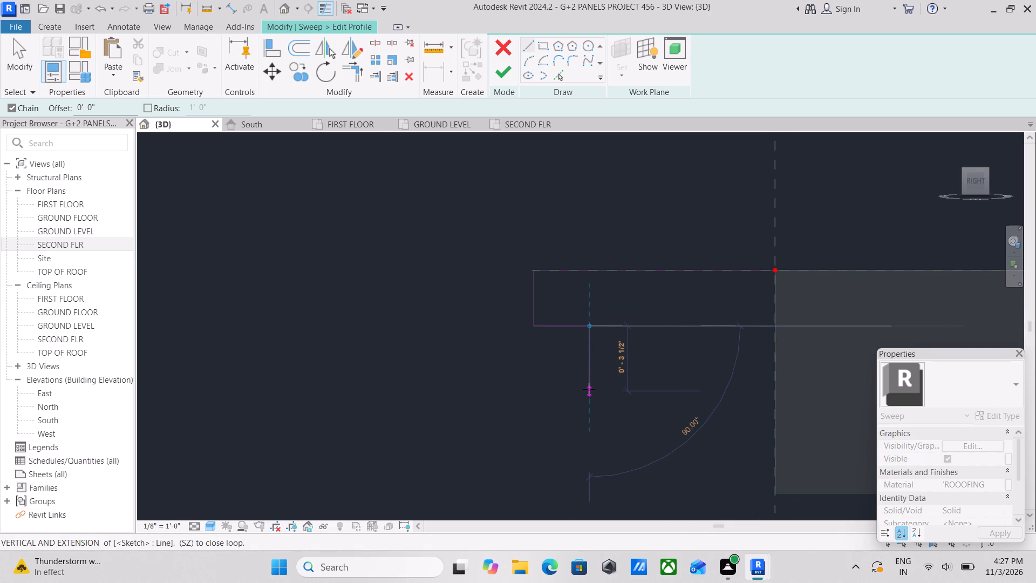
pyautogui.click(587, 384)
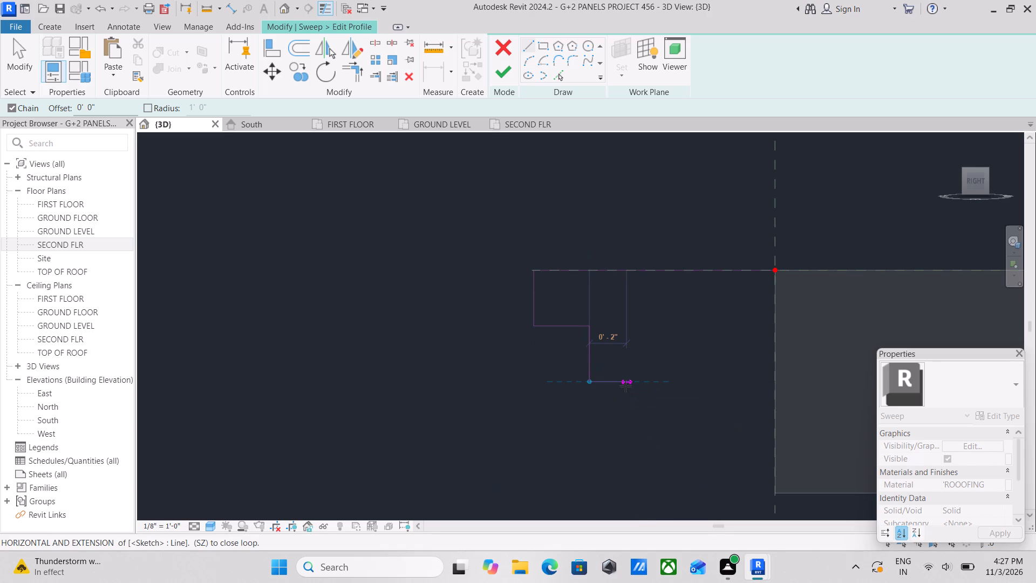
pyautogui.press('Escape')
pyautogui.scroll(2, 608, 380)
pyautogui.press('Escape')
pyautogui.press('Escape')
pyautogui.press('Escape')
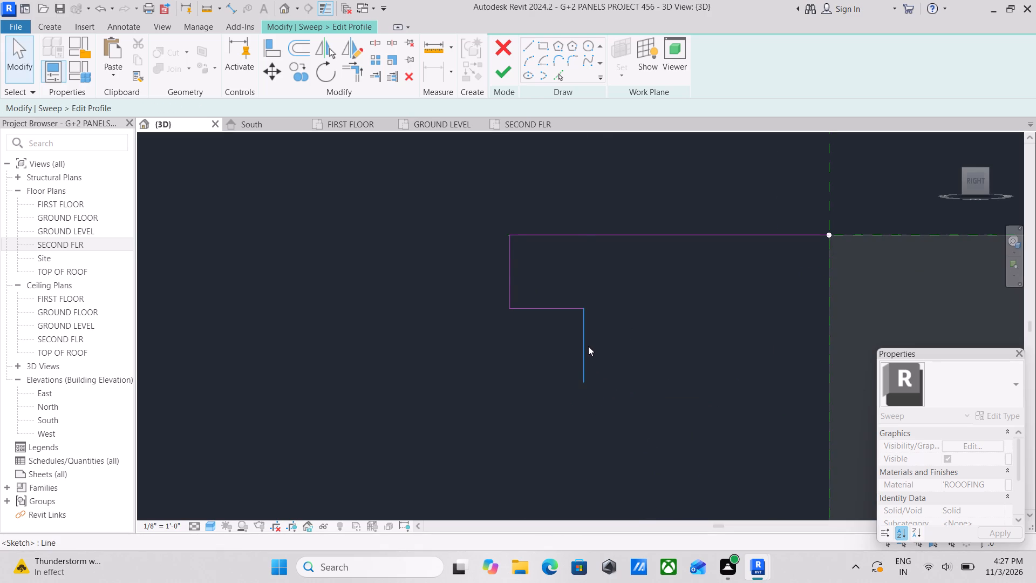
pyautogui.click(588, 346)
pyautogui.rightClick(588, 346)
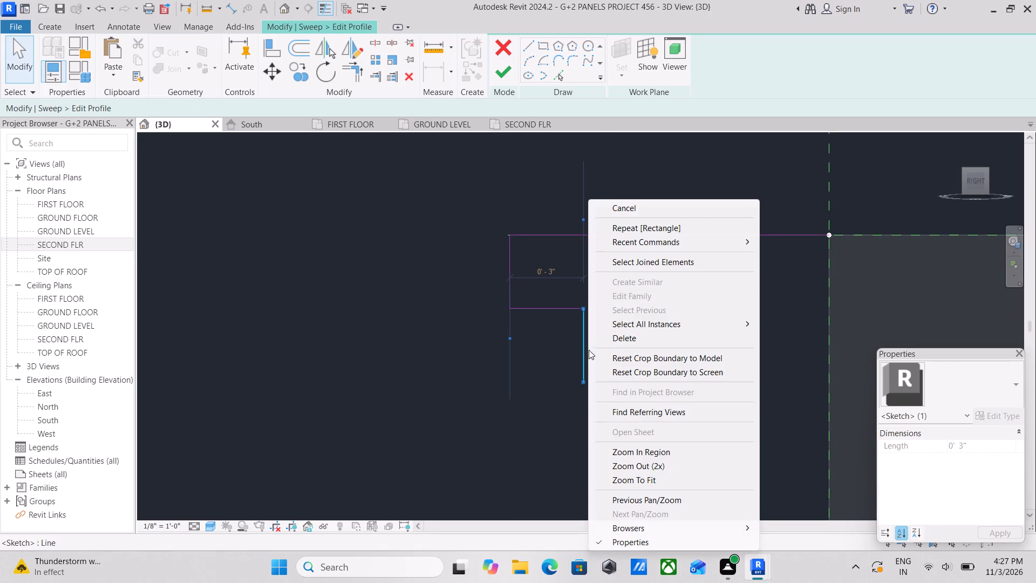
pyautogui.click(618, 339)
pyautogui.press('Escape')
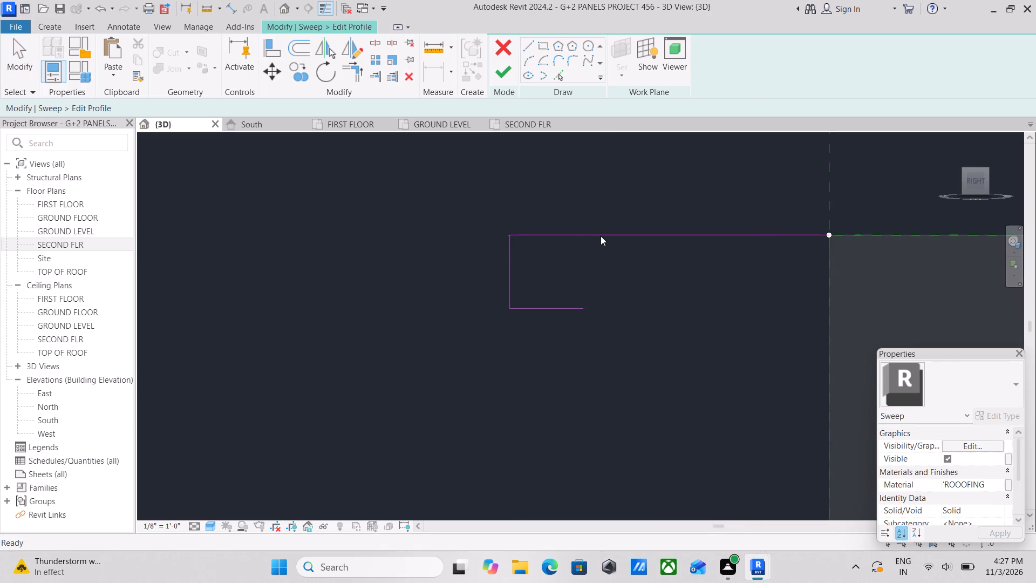
# Continue the stepped profile from the short return's end with a line 3" down and another 3" horizontally toward the roof.
pyautogui.click(528, 45)
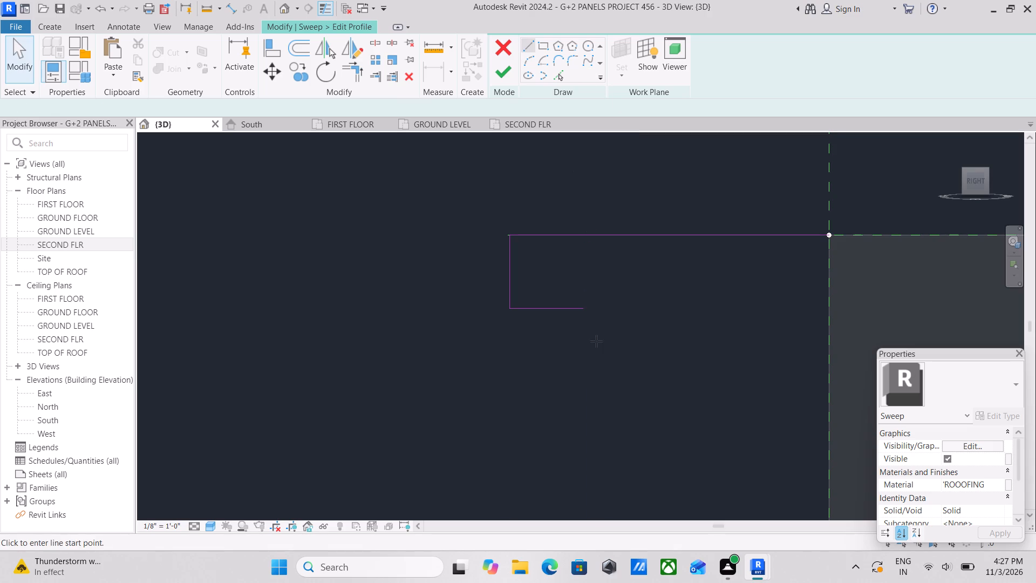
pyautogui.click(583, 309)
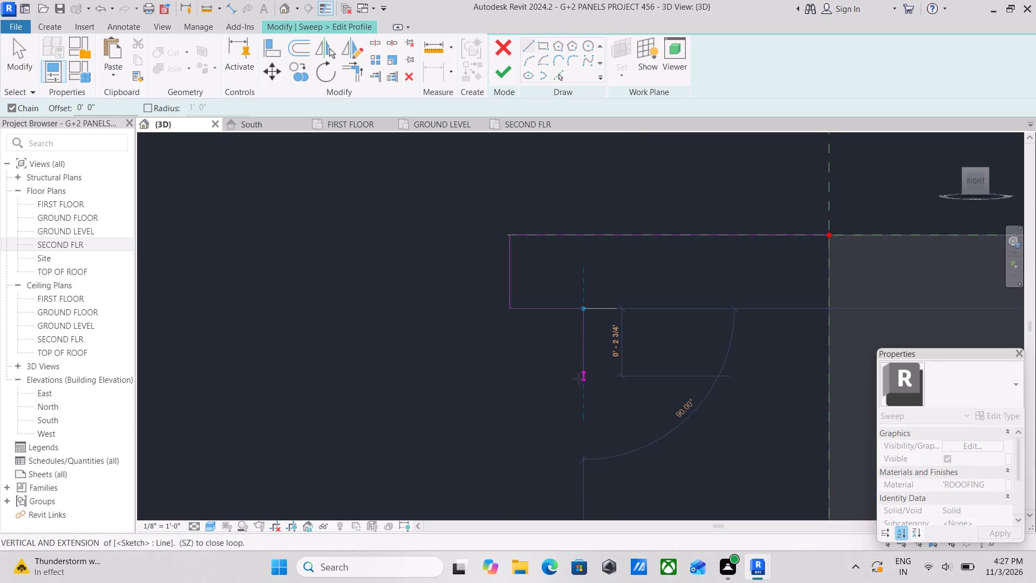
pyautogui.click(581, 380)
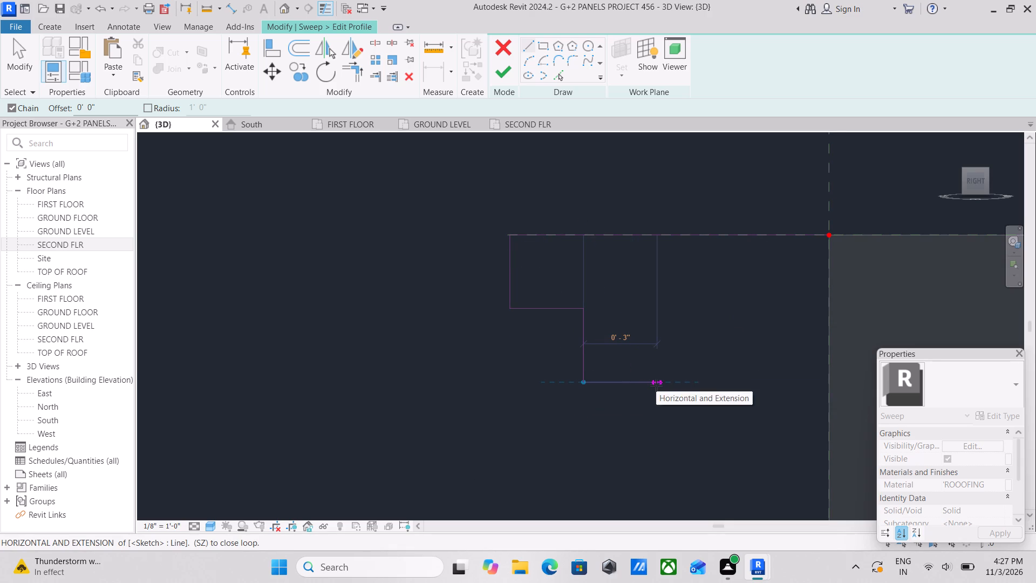
pyautogui.click(656, 385)
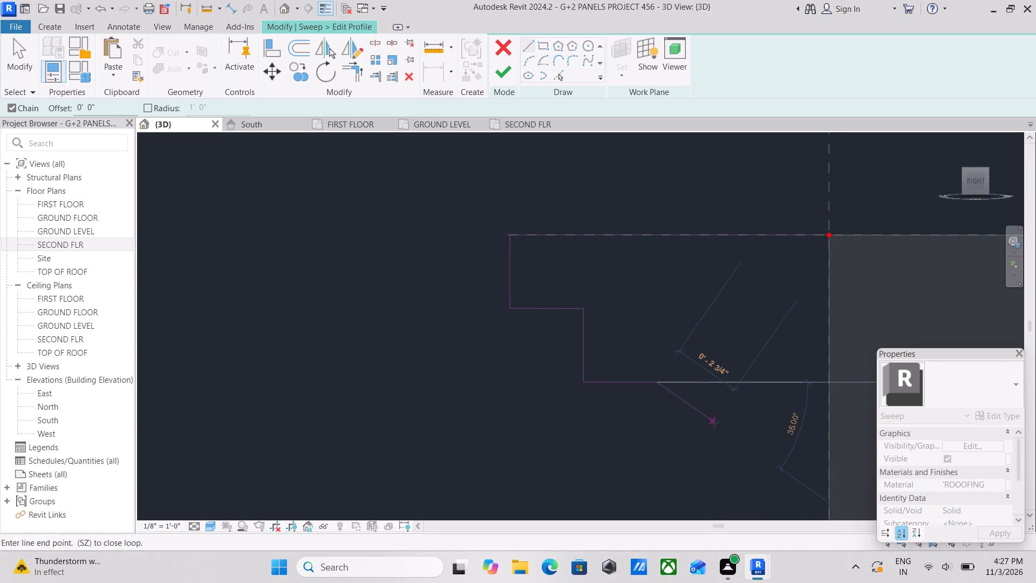
pyautogui.press('Escape')
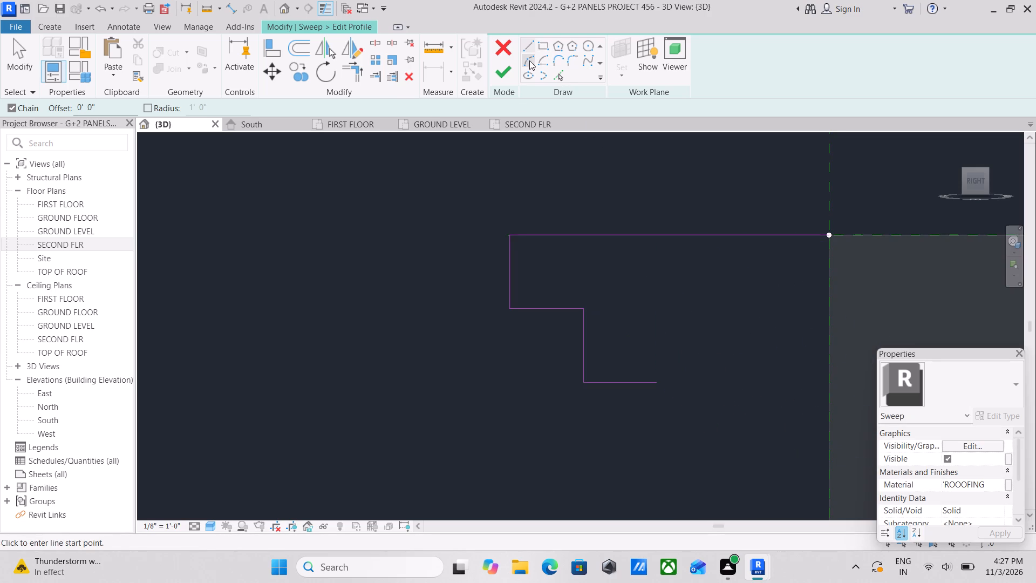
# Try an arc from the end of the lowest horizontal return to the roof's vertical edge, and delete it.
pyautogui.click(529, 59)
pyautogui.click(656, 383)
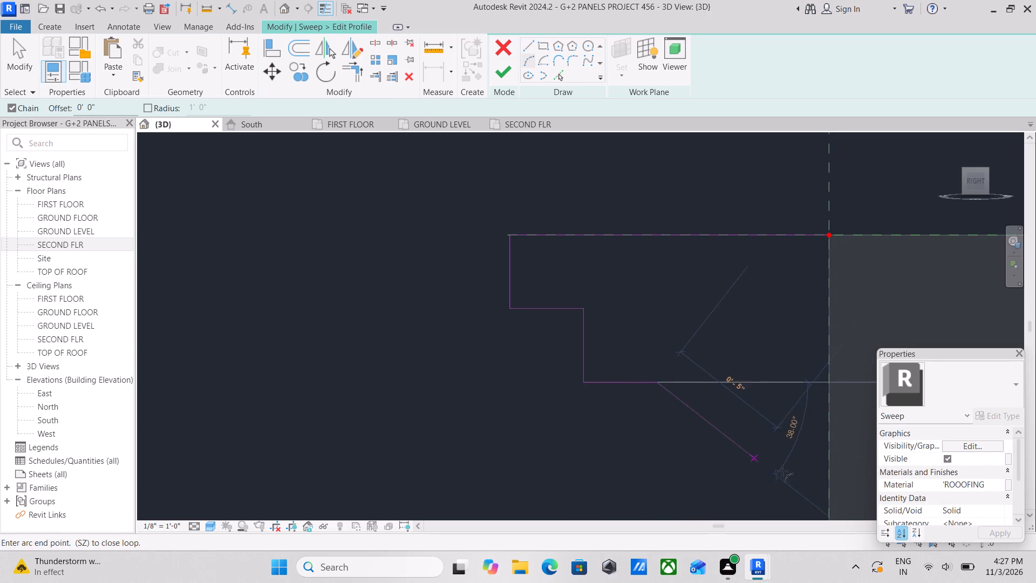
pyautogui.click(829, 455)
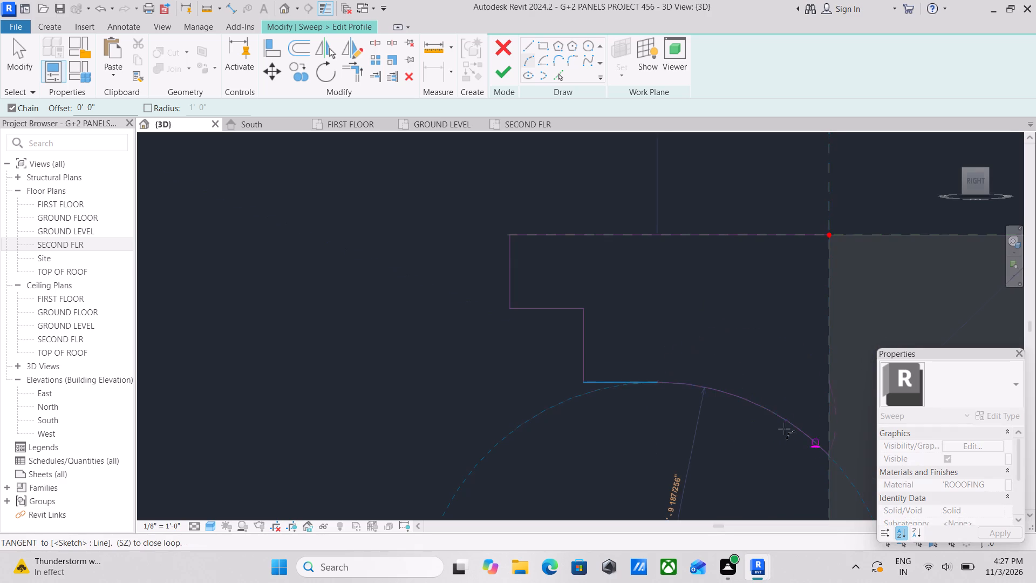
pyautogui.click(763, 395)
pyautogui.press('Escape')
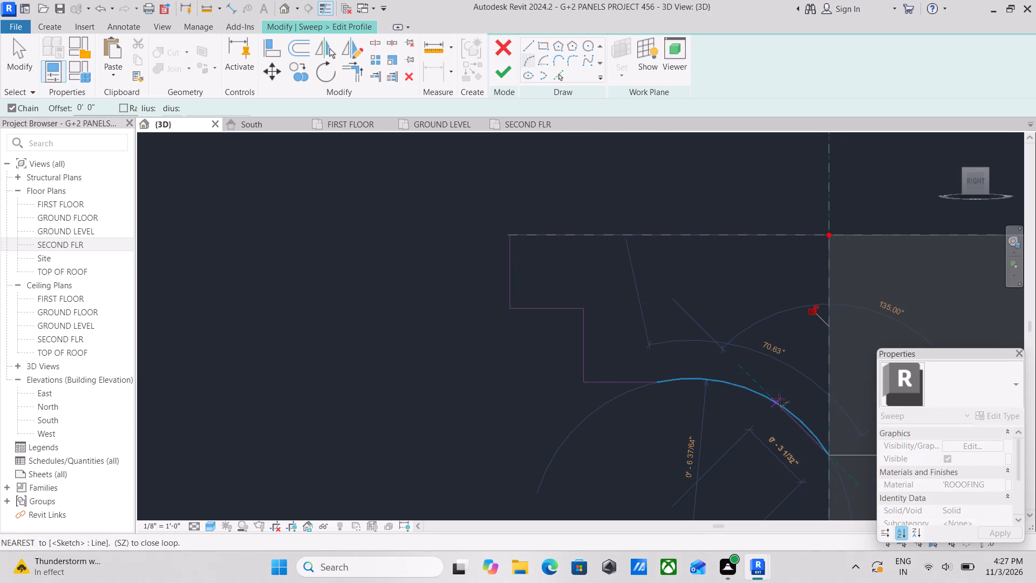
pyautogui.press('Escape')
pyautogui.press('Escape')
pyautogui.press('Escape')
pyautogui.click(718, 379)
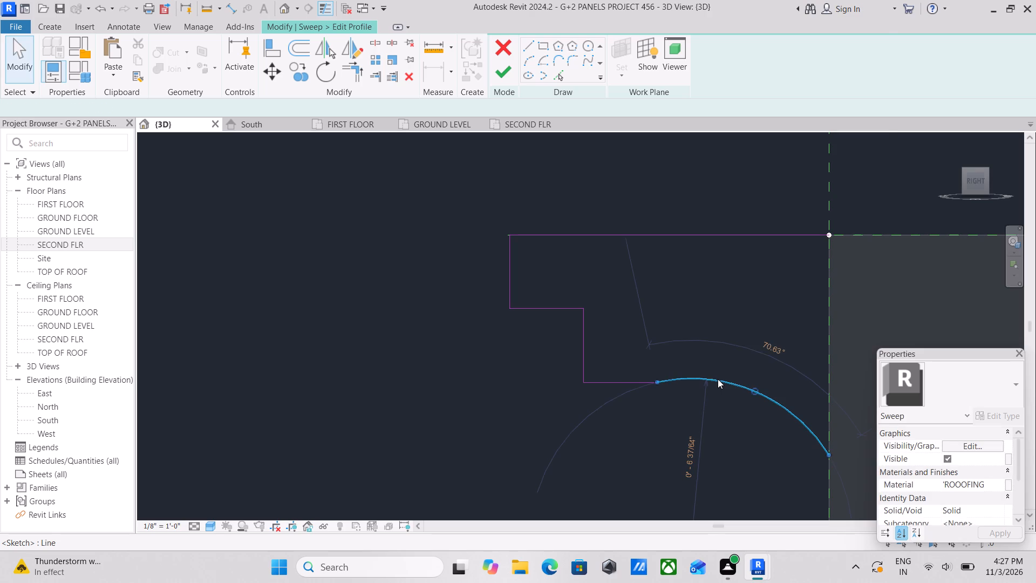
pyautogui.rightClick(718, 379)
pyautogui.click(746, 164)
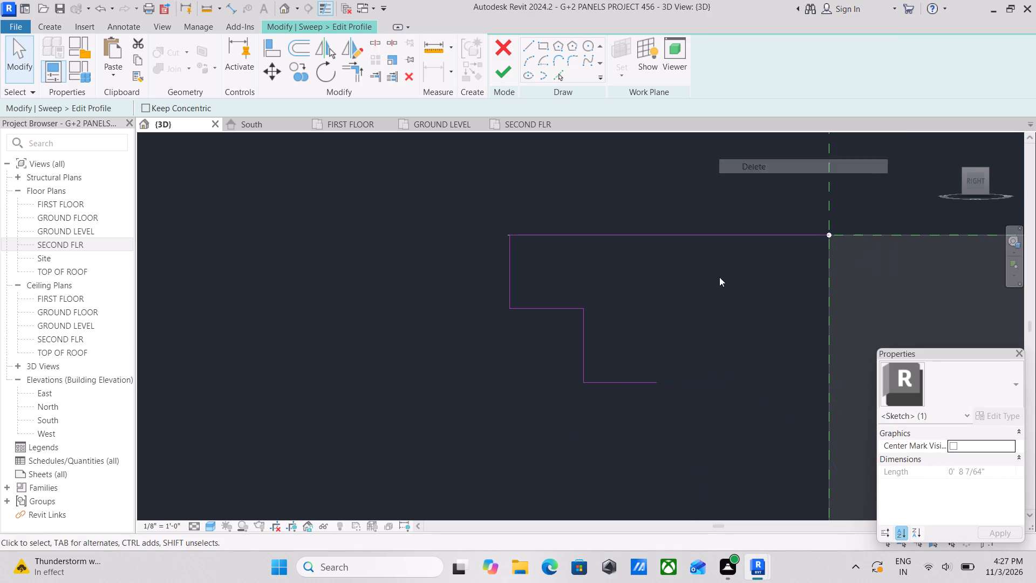
# Delete the two vertical lines and two horizontal returns of the stepped profile, keeping only the top line.
pyautogui.click(514, 280)
pyautogui.rightClick(514, 280)
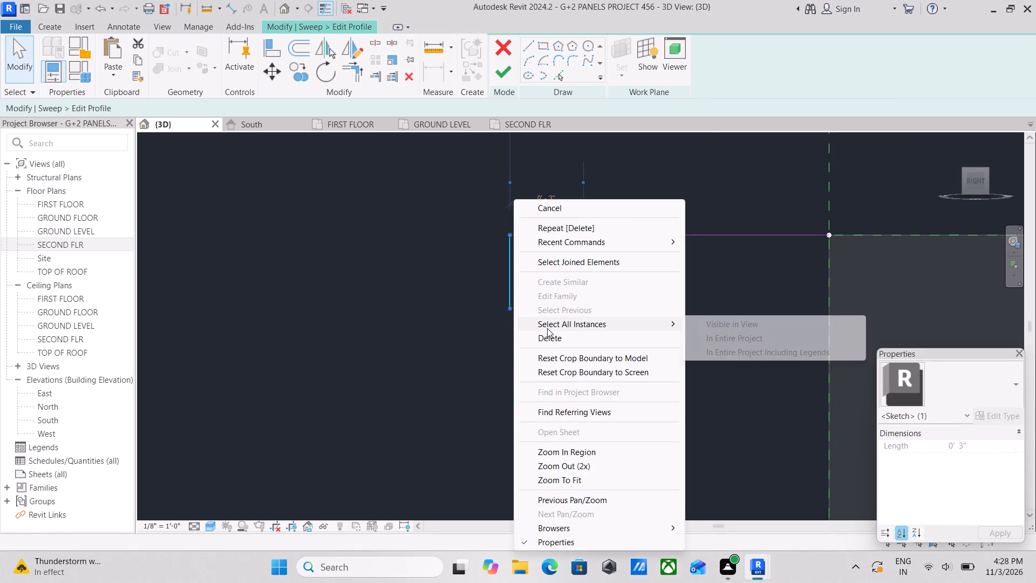
pyautogui.click(549, 337)
pyautogui.click(548, 306)
pyautogui.rightClick(548, 306)
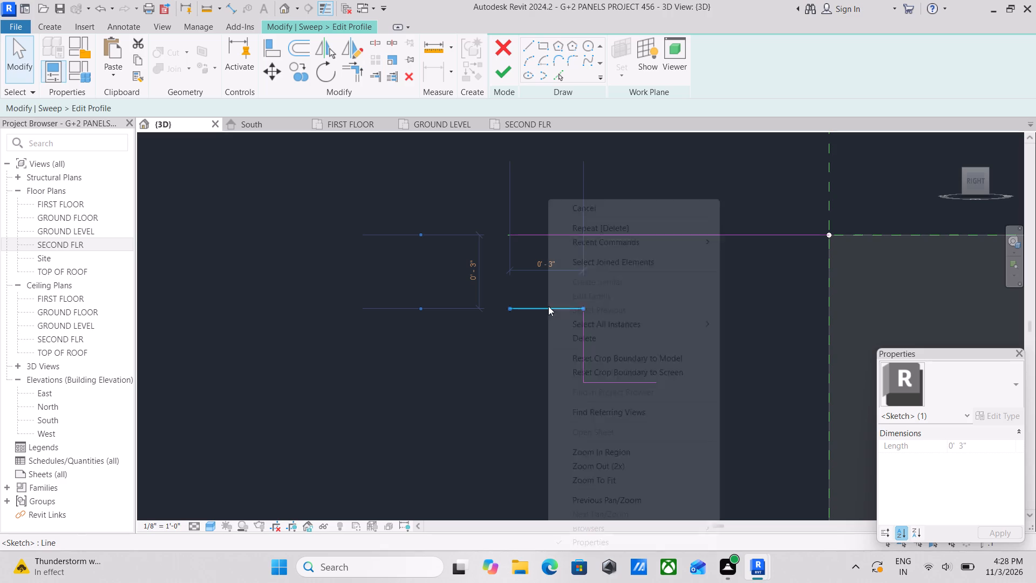
pyautogui.click(591, 343)
pyautogui.click(582, 351)
pyautogui.rightClick(582, 351)
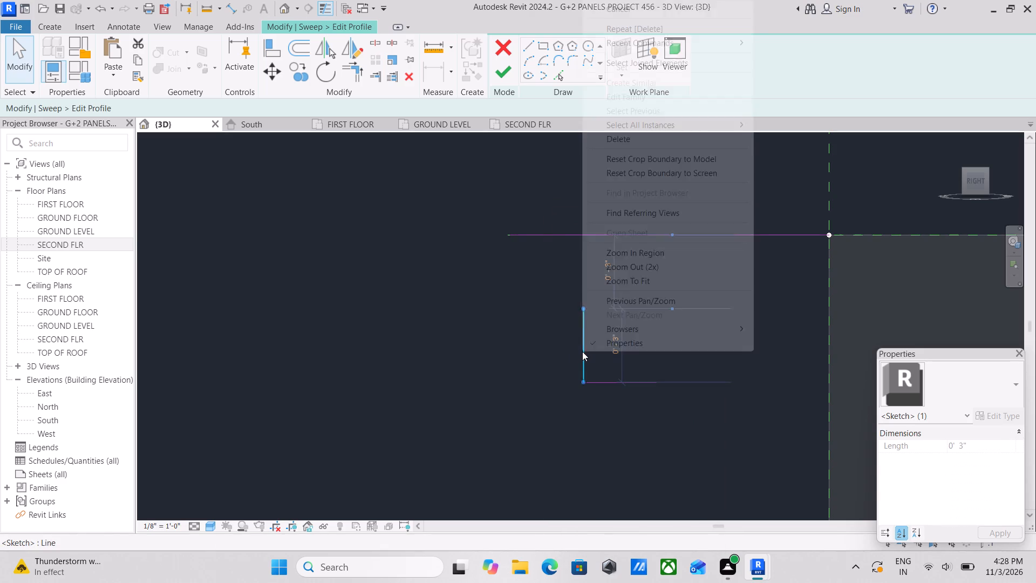
pyautogui.click(633, 134)
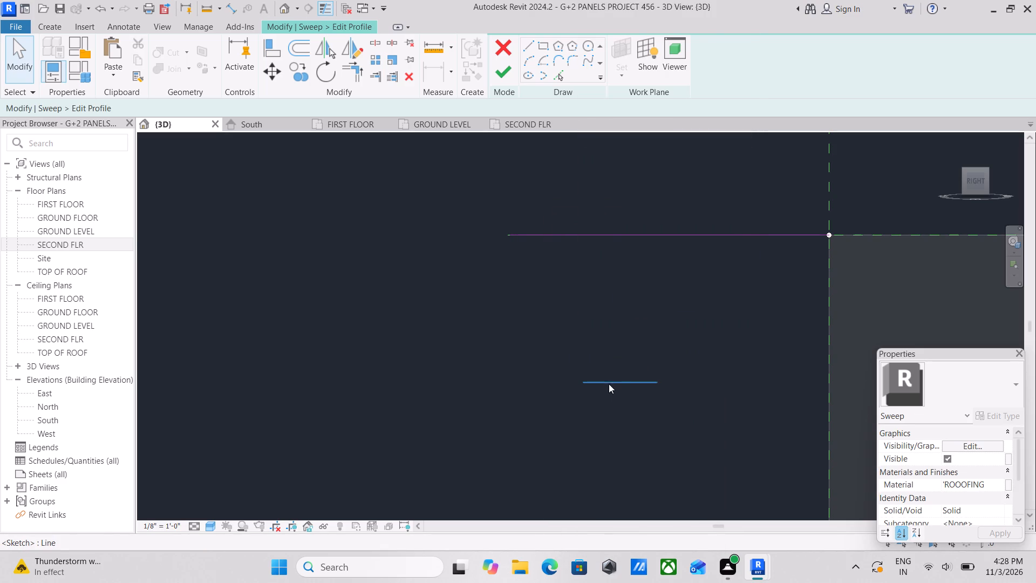
pyautogui.click(609, 377)
pyautogui.rightClick(609, 377)
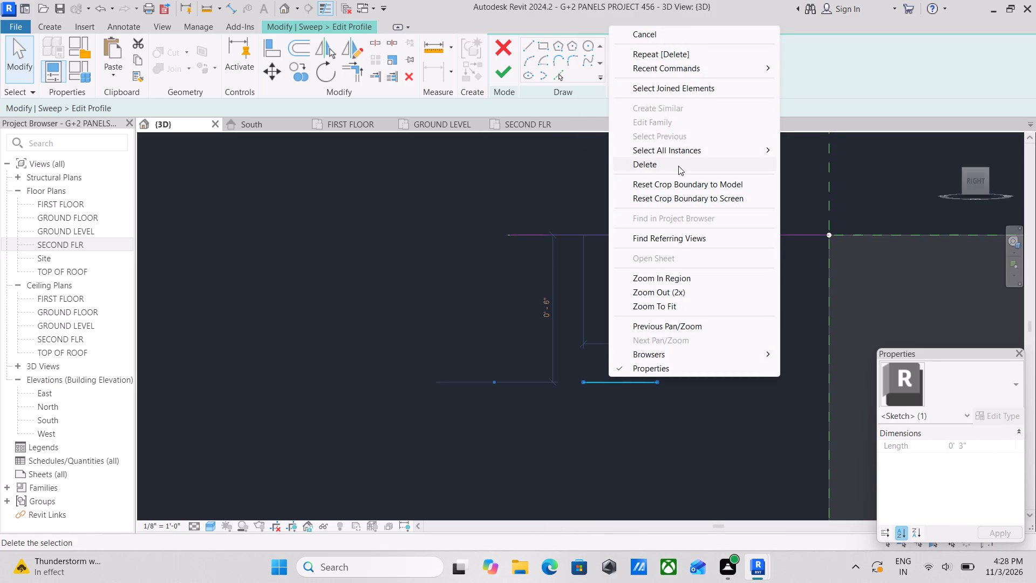
pyautogui.click(677, 166)
# Redraw the steps from the top line's outer end: three 2" drops, each followed by a return toward the roof of 3", 3" and about 3 3/4".
pyautogui.scroll(13, 440, 242)
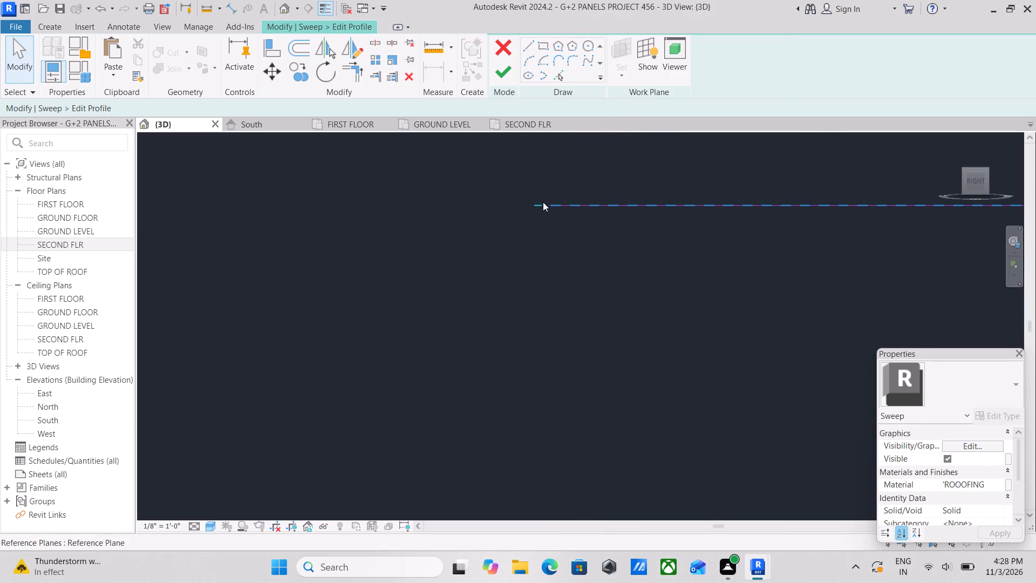
pyautogui.scroll(-13, 543, 206)
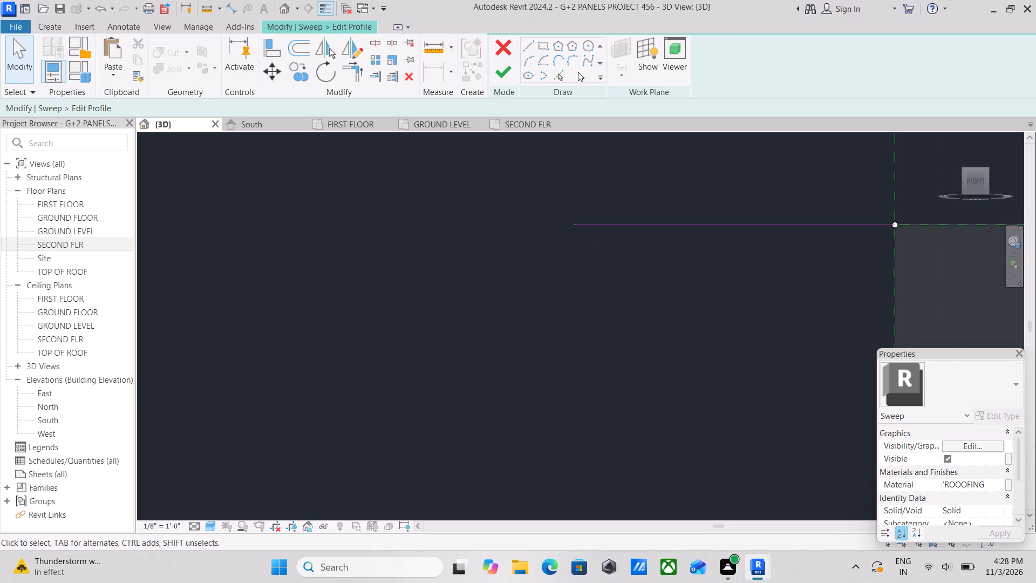
pyautogui.click(526, 43)
pyautogui.click(572, 224)
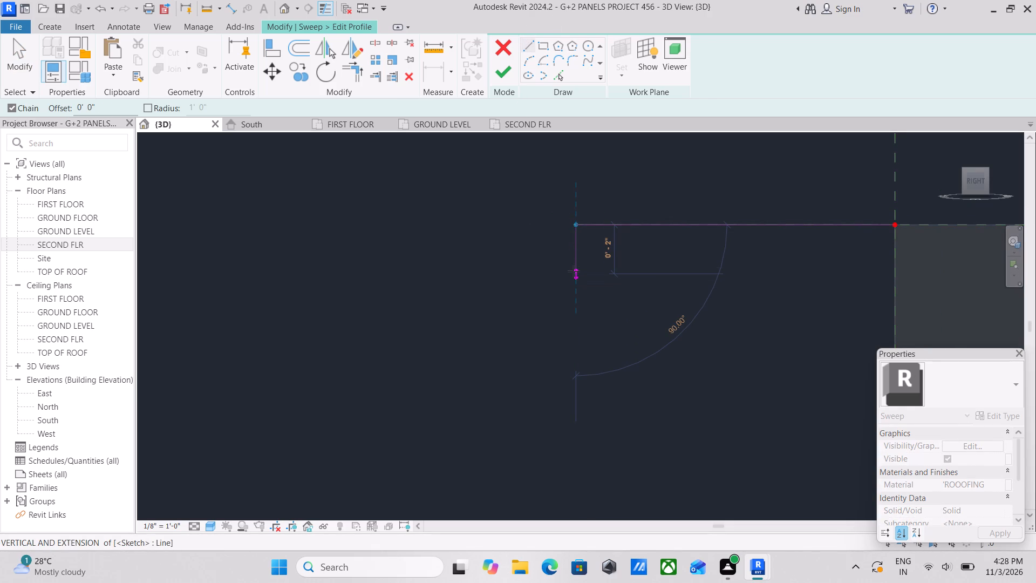
pyautogui.click(573, 272)
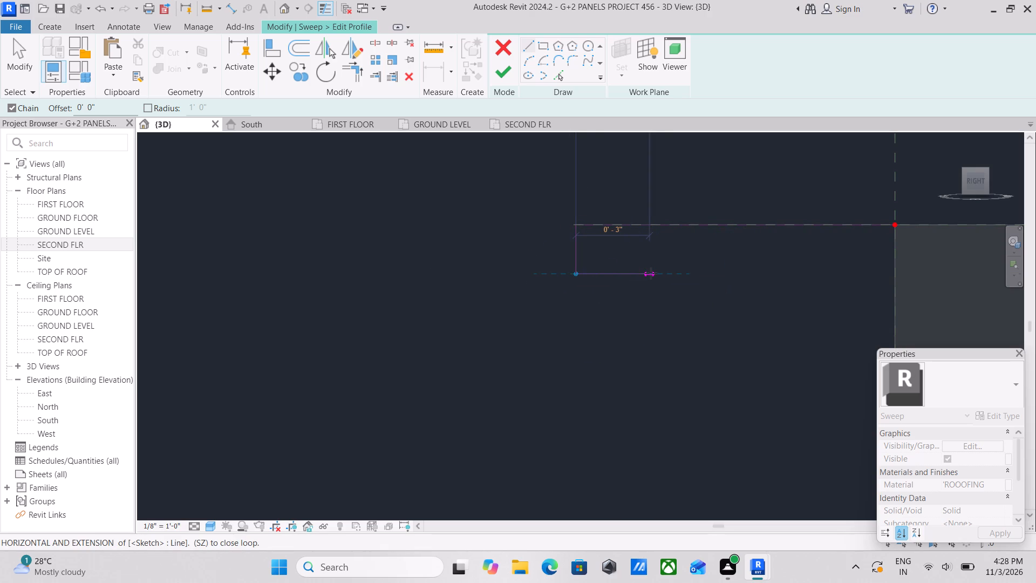
pyautogui.click(651, 273)
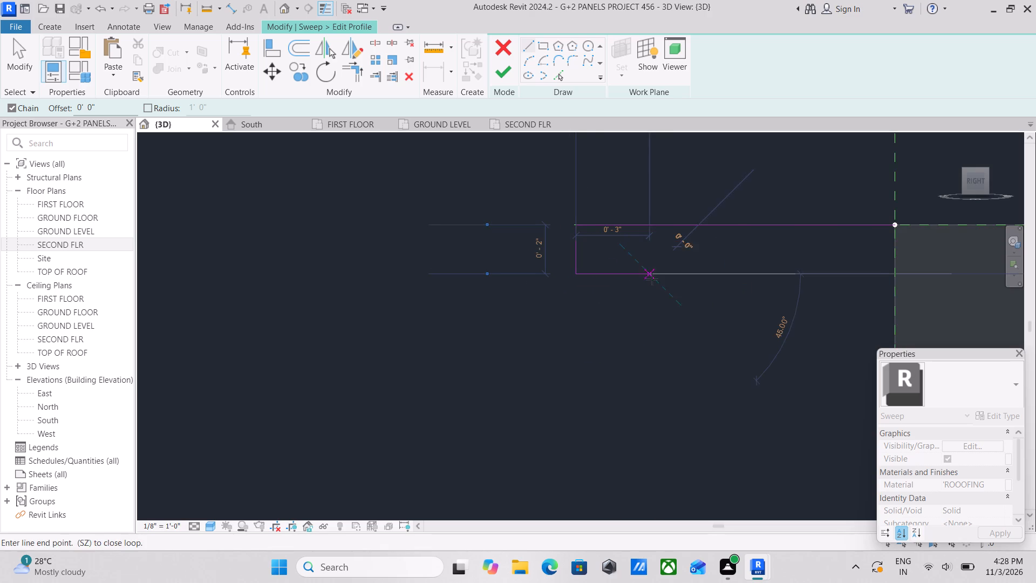
pyautogui.click(648, 326)
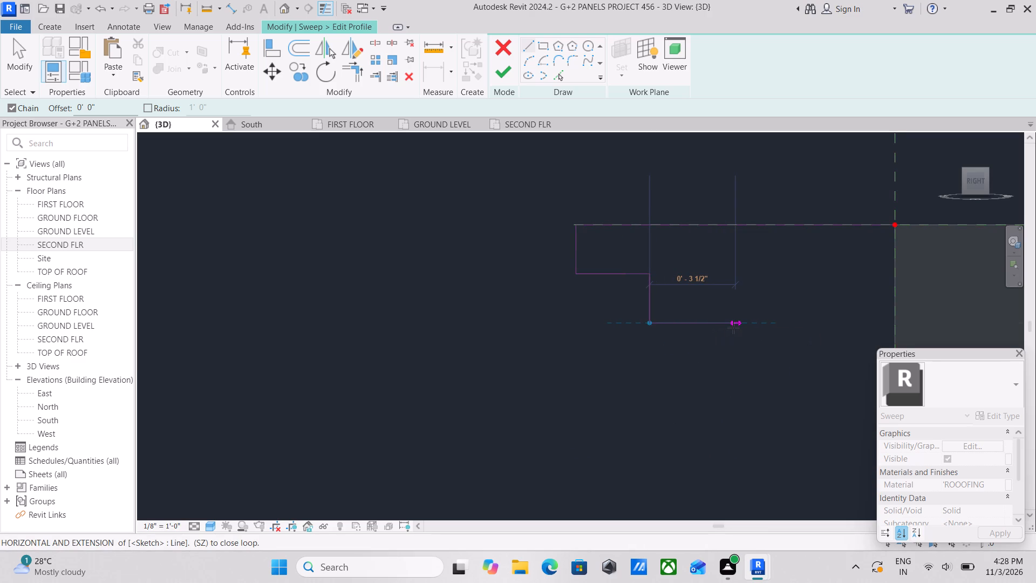
pyautogui.click(723, 329)
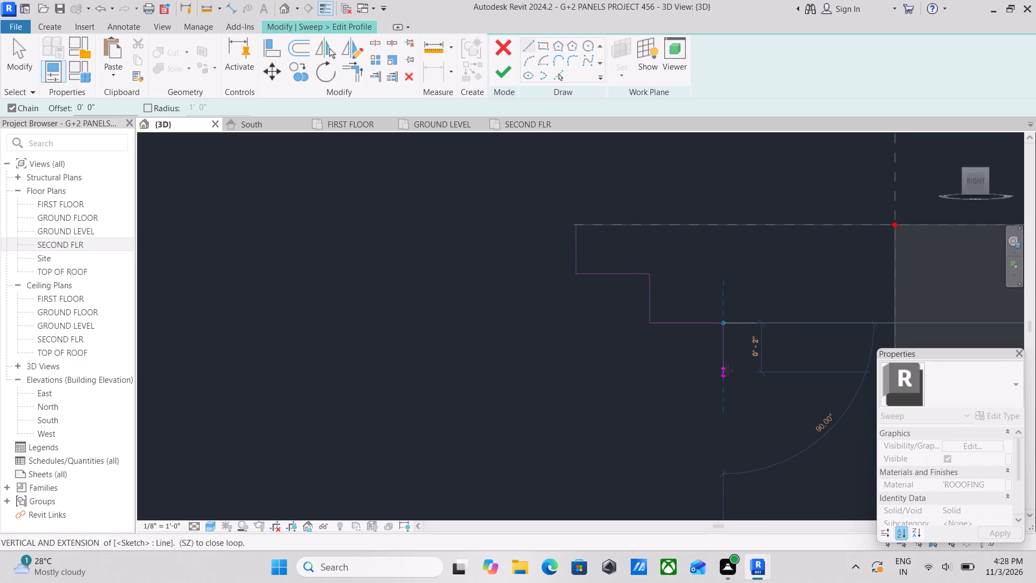
pyautogui.click(727, 373)
pyautogui.scroll(-1, 780, 371)
pyautogui.moveTo(780, 371); pyautogui.dragTo(768, 363, button='middle')
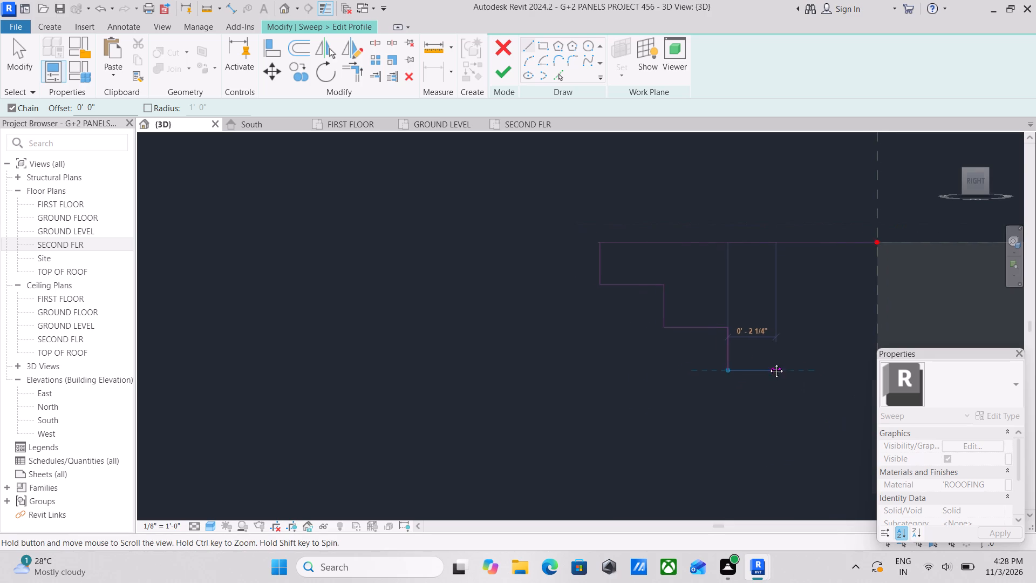
pyautogui.moveTo(768, 363); pyautogui.dragTo(641, 277, button='middle')
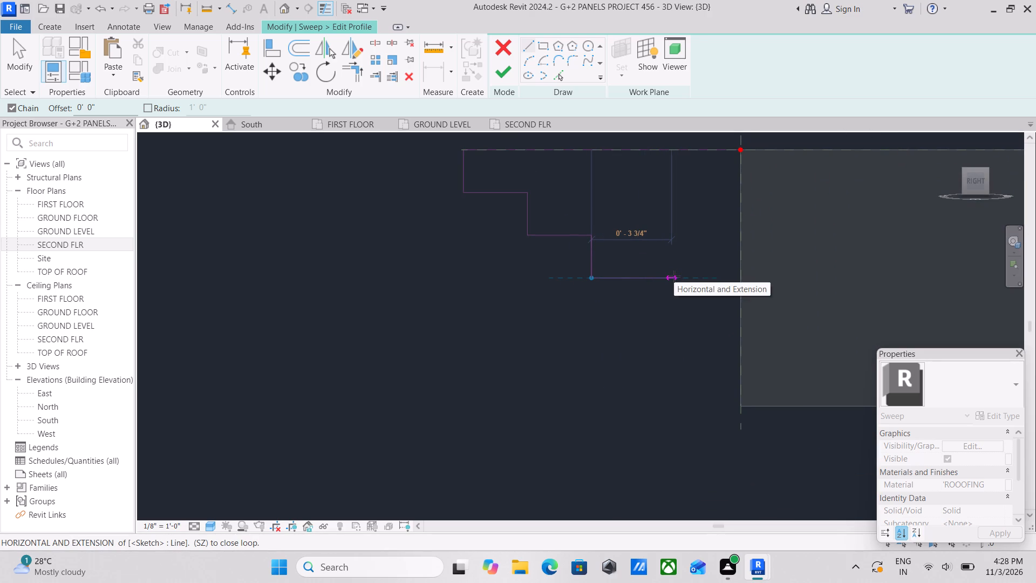
pyautogui.click(674, 276)
pyautogui.press('Escape')
pyautogui.press('Escape')
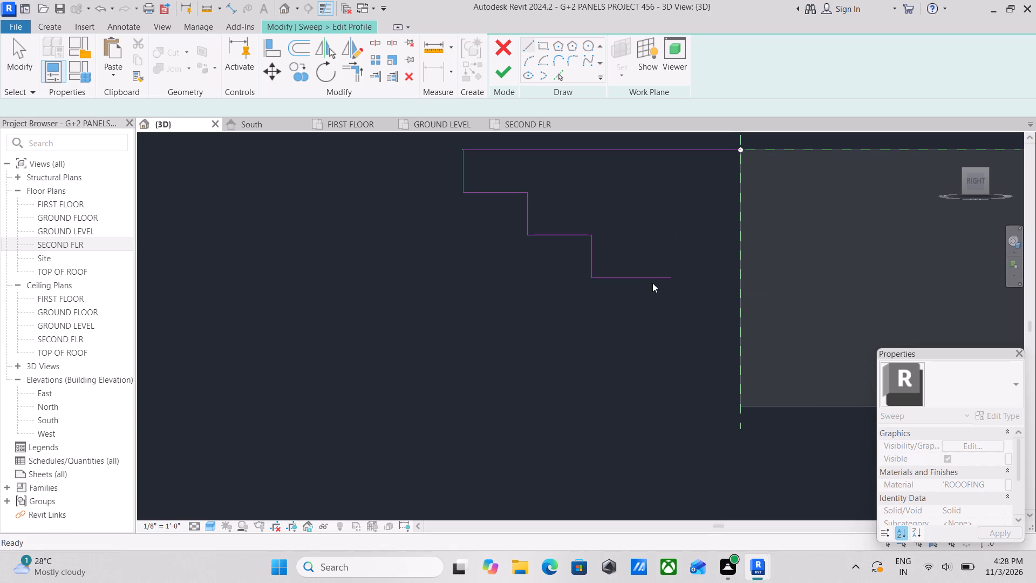
pyautogui.press('Escape')
# Delete the outermost 2" vertical line between the profile's top line and its first horizontal return.
pyautogui.scroll(3, 507, 199)
pyautogui.moveTo(445, 147); pyautogui.dragTo(540, 247, button='middle')
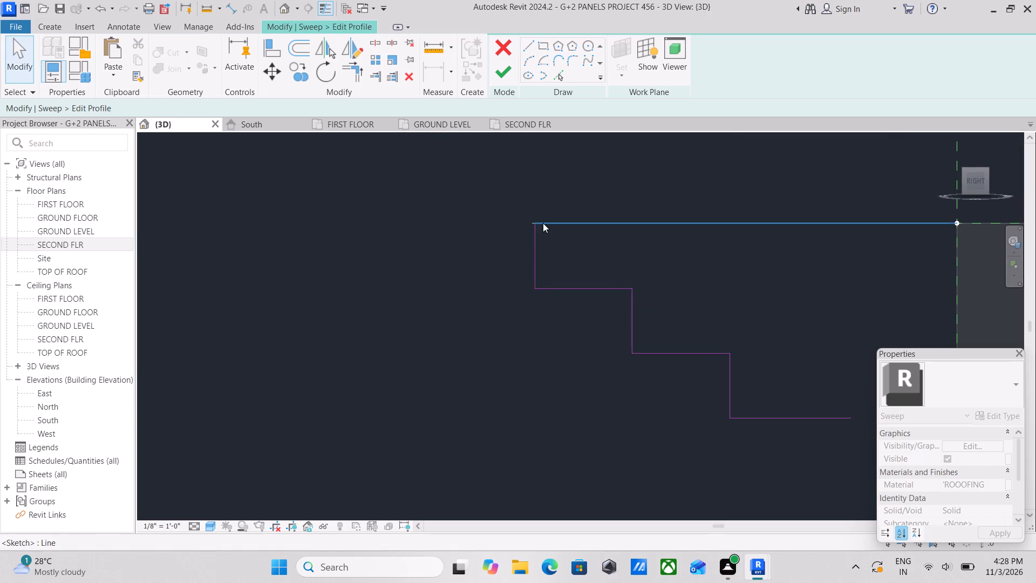
pyautogui.scroll(5, 543, 223)
pyautogui.click(531, 263)
pyautogui.rightClick(531, 263)
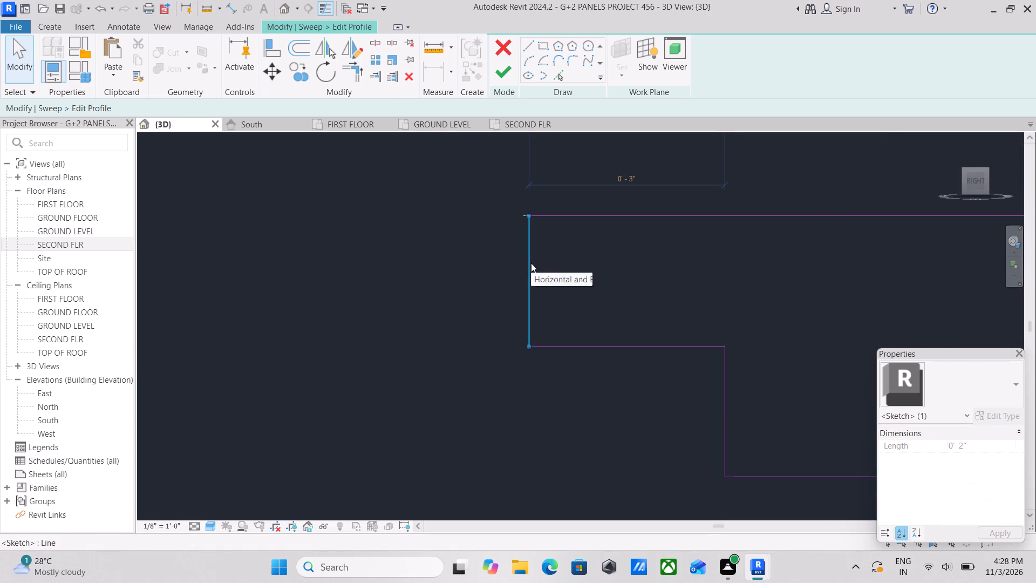
pyautogui.click(569, 338)
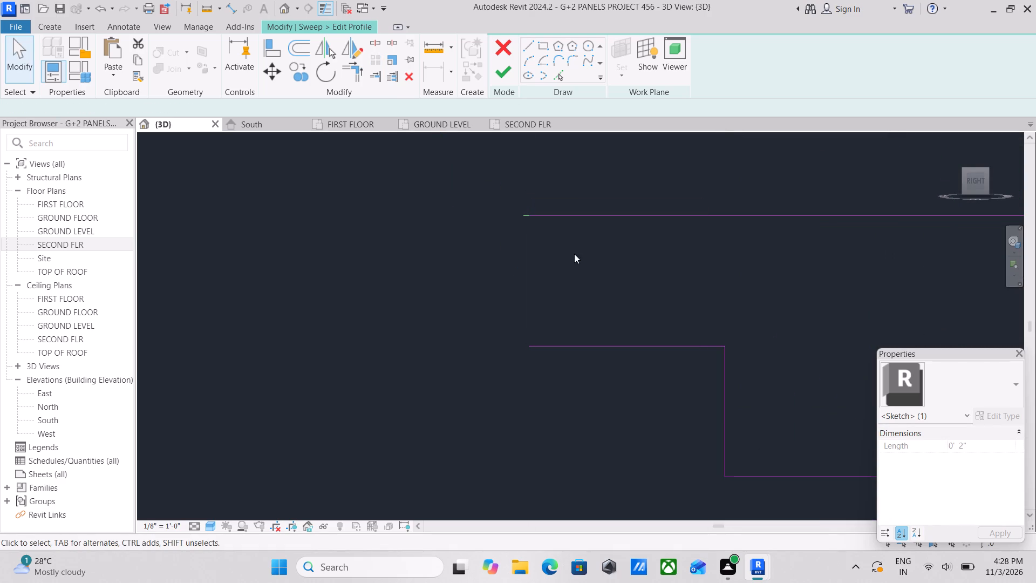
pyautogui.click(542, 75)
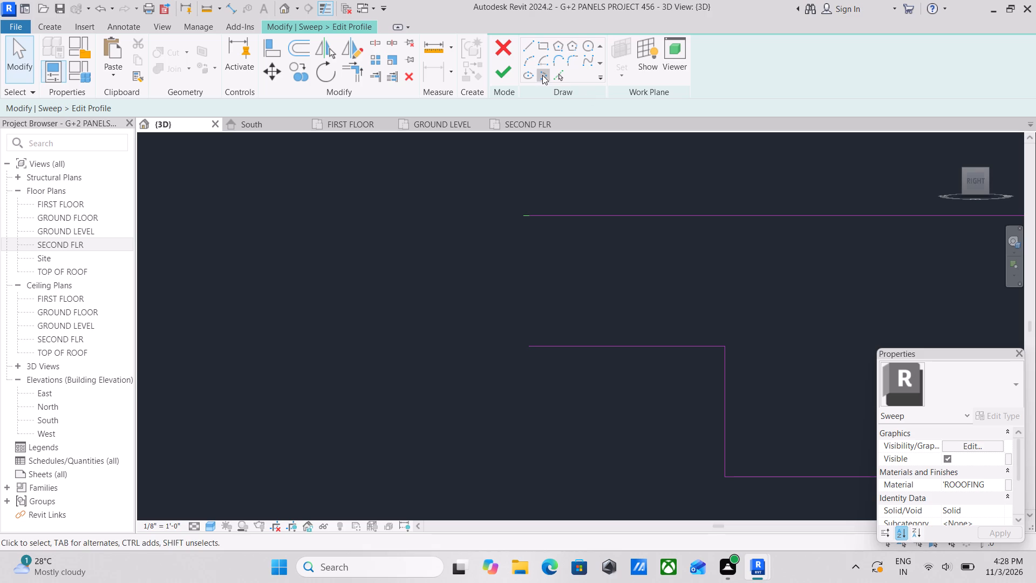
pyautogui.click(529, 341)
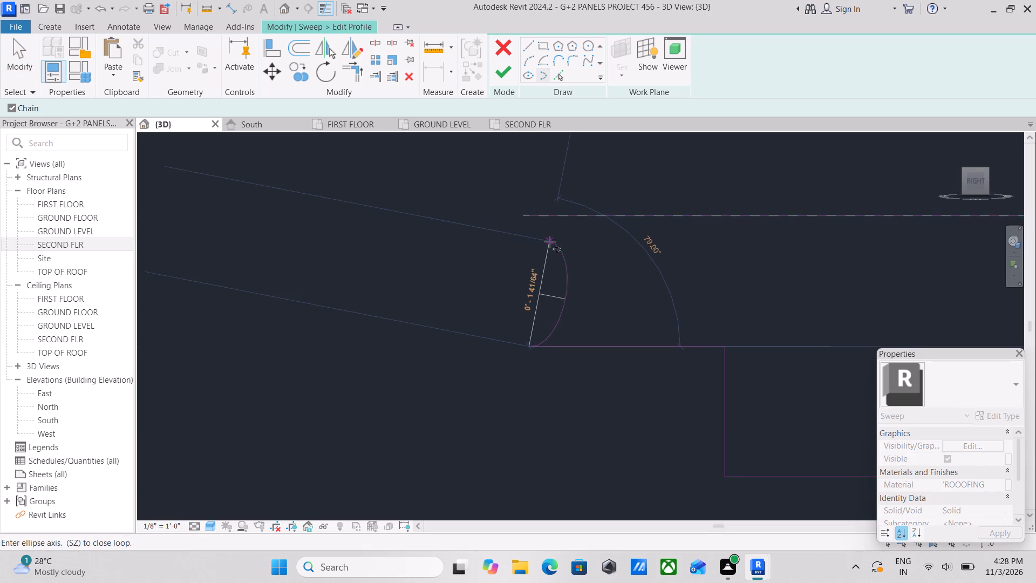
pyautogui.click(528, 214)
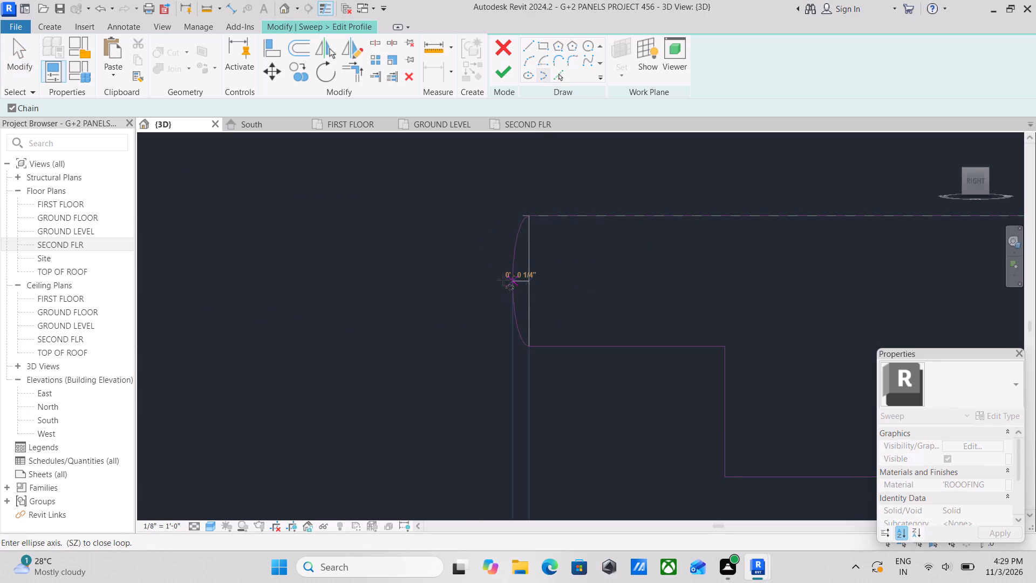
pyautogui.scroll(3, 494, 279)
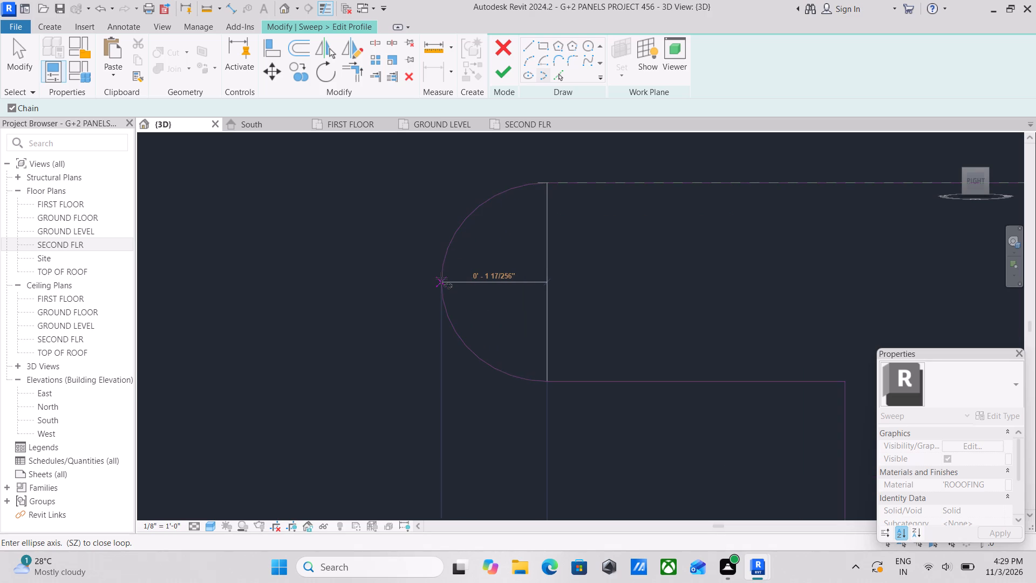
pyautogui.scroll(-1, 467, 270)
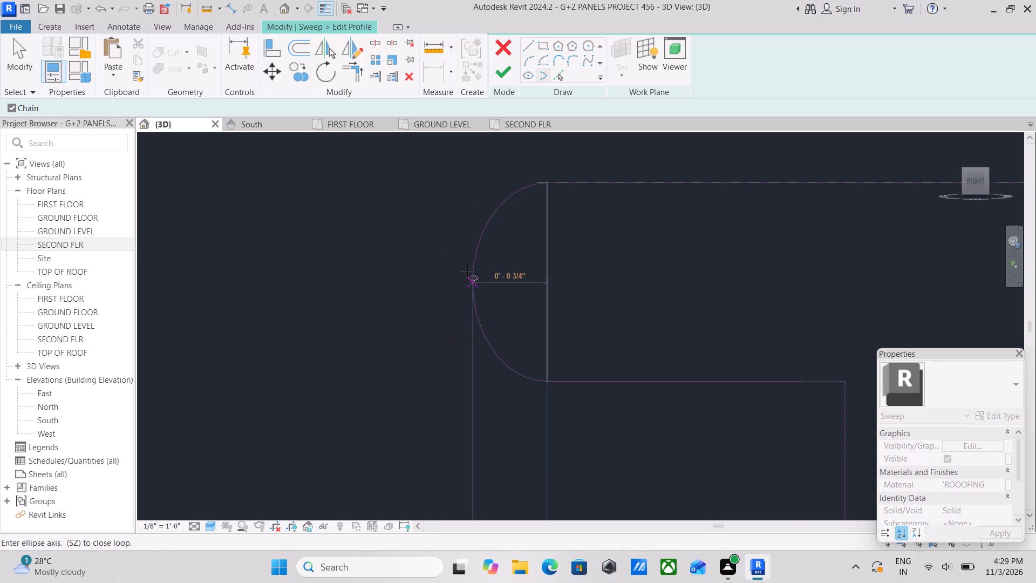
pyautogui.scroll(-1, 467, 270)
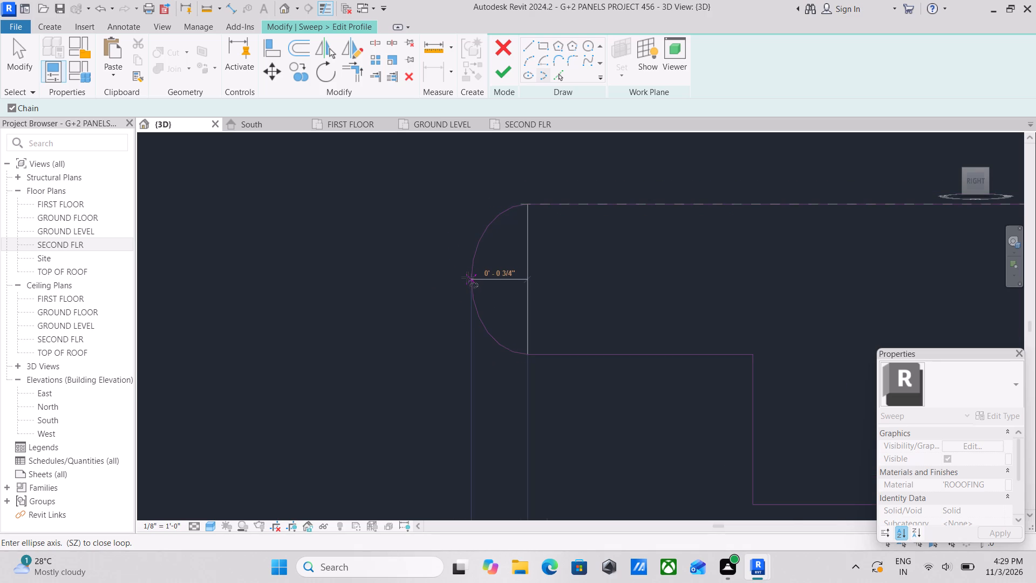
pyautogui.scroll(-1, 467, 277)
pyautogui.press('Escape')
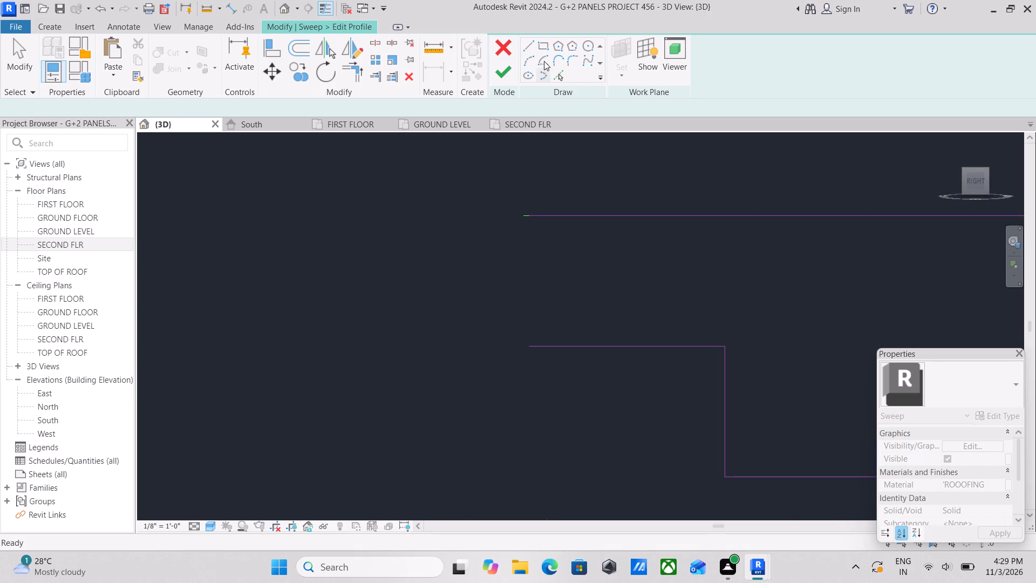
# Close the gap at the profile's outer end with an outward-bulging semicircular arc of 1" radius, from the first return to the top line.
pyautogui.click(529, 56)
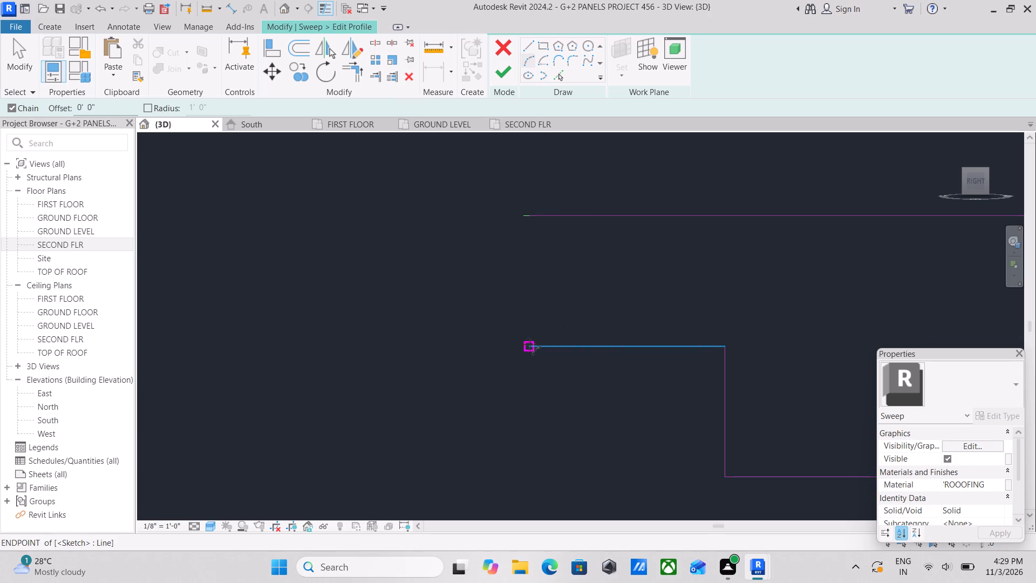
pyautogui.click(530, 345)
pyautogui.click(530, 214)
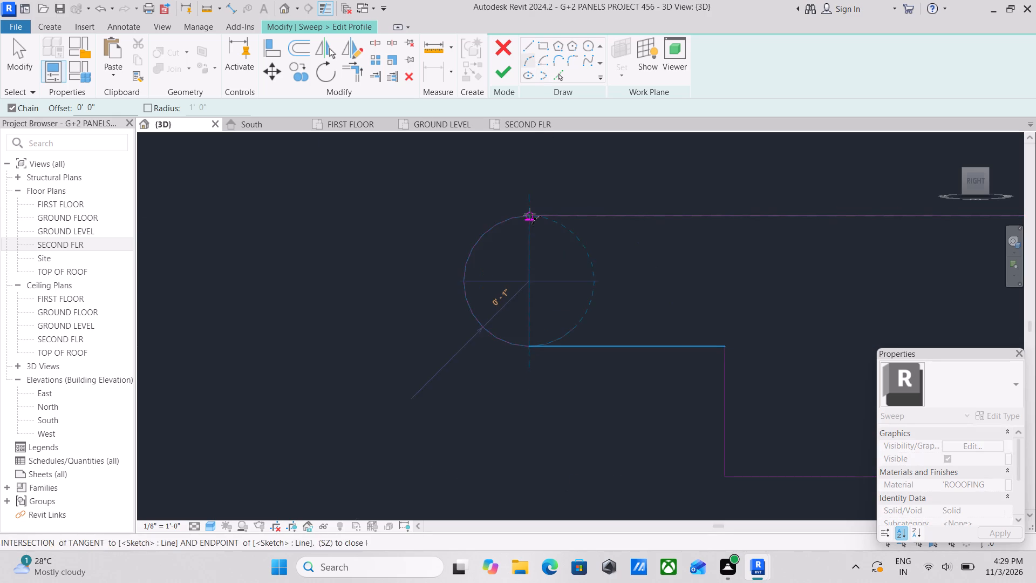
pyautogui.click(522, 213)
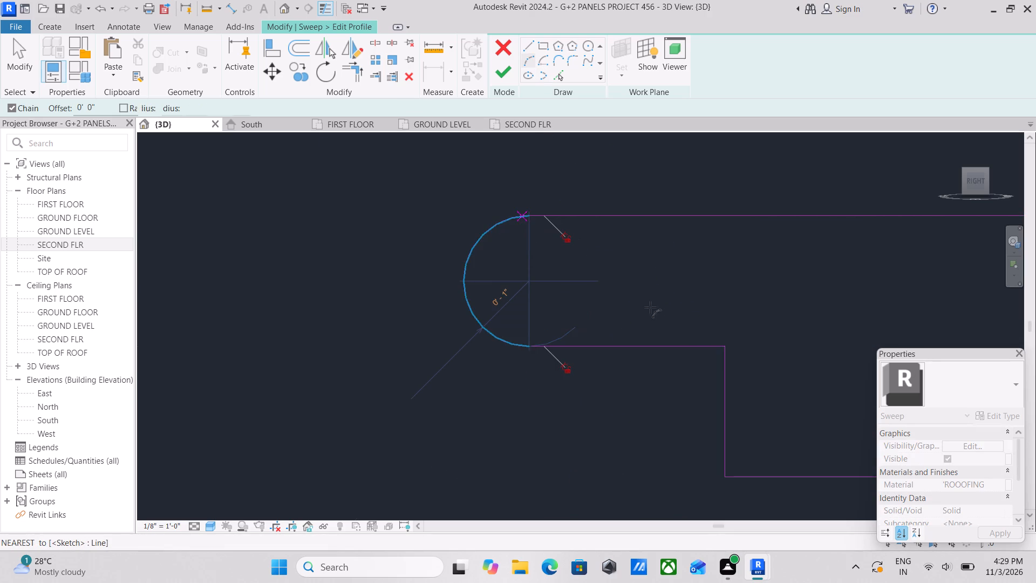
pyautogui.scroll(-2, 656, 302)
pyautogui.moveTo(659, 297); pyautogui.dragTo(625, 248, button='middle')
pyautogui.scroll(-2, 659, 257)
pyautogui.moveTo(659, 257); pyautogui.dragTo(648, 226, button='middle')
pyautogui.scroll(-1, 675, 248)
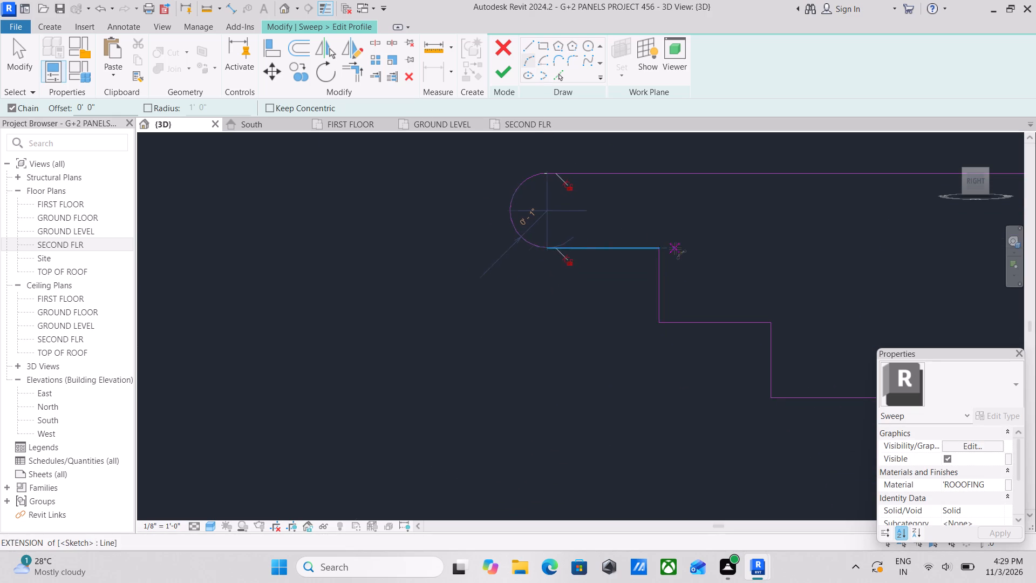
pyautogui.scroll(-1, 675, 248)
pyautogui.moveTo(675, 248); pyautogui.dragTo(615, 202, button='middle')
pyautogui.scroll(2, 653, 253)
pyautogui.scroll(-2, 602, 183)
pyautogui.moveTo(602, 183); pyautogui.dragTo(609, 192, button='middle')
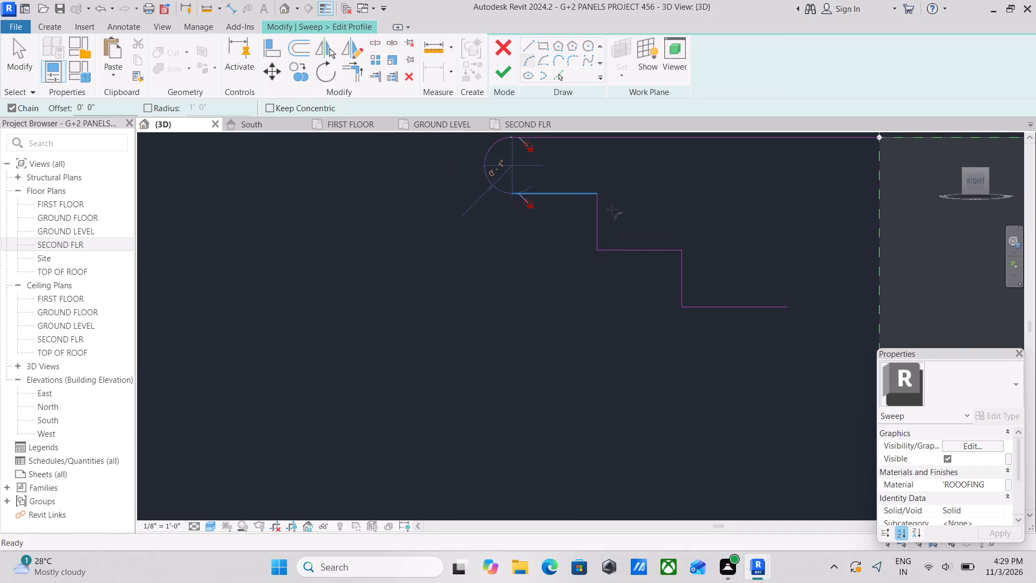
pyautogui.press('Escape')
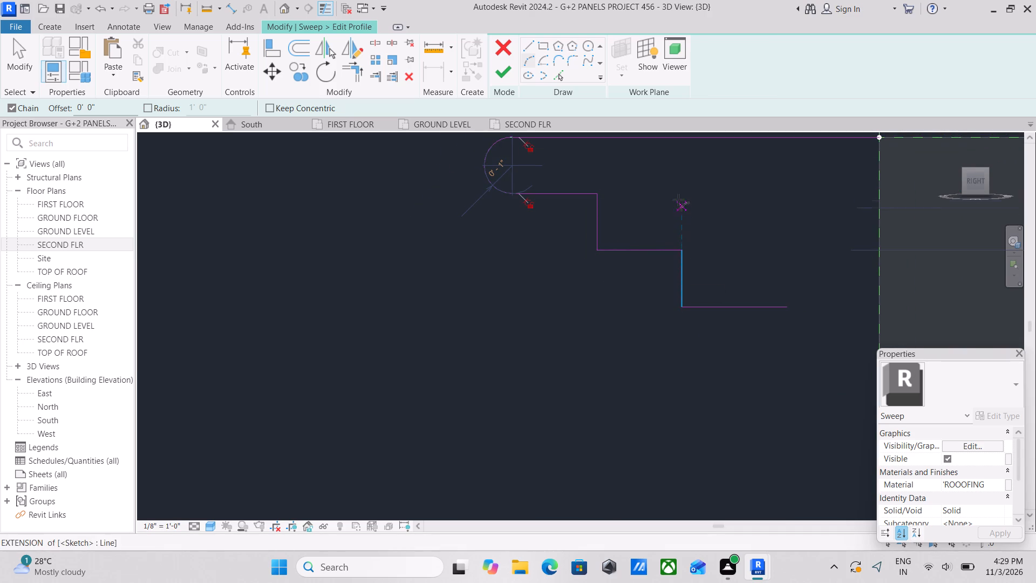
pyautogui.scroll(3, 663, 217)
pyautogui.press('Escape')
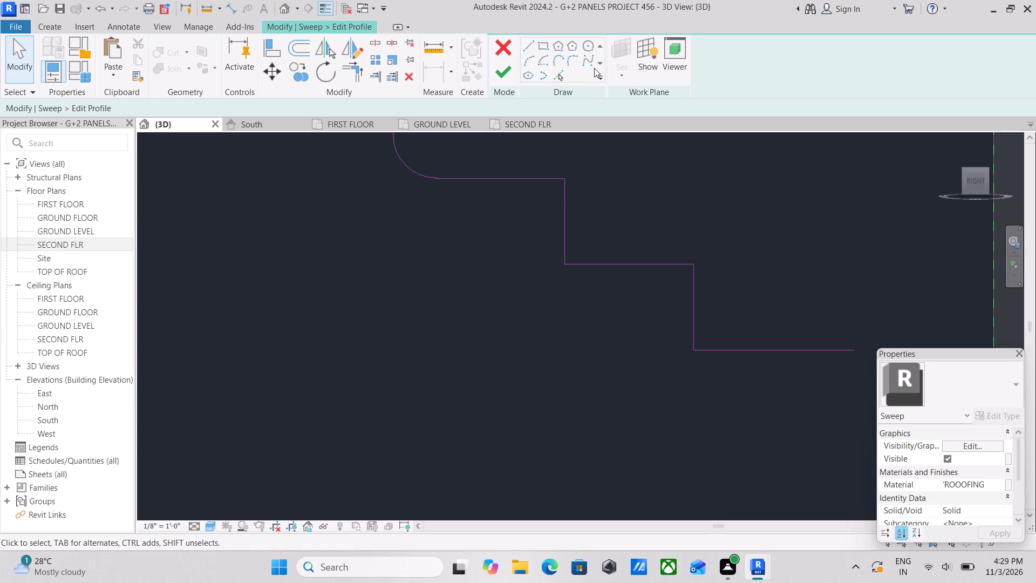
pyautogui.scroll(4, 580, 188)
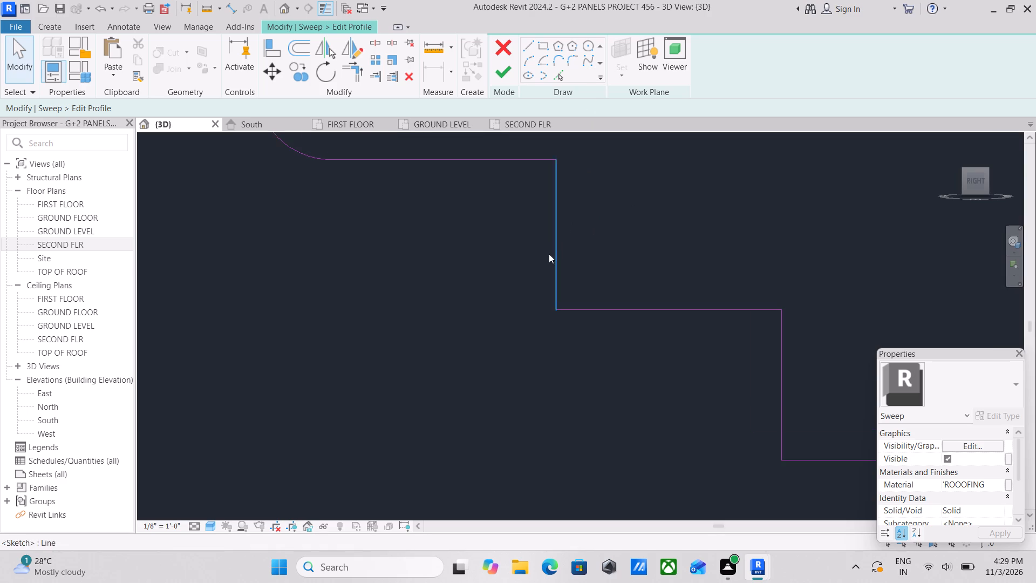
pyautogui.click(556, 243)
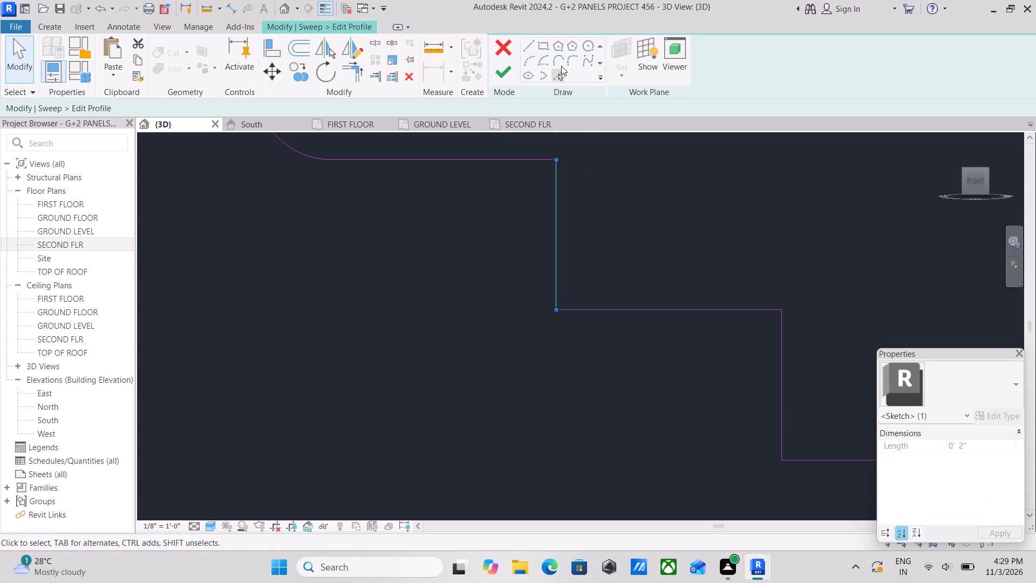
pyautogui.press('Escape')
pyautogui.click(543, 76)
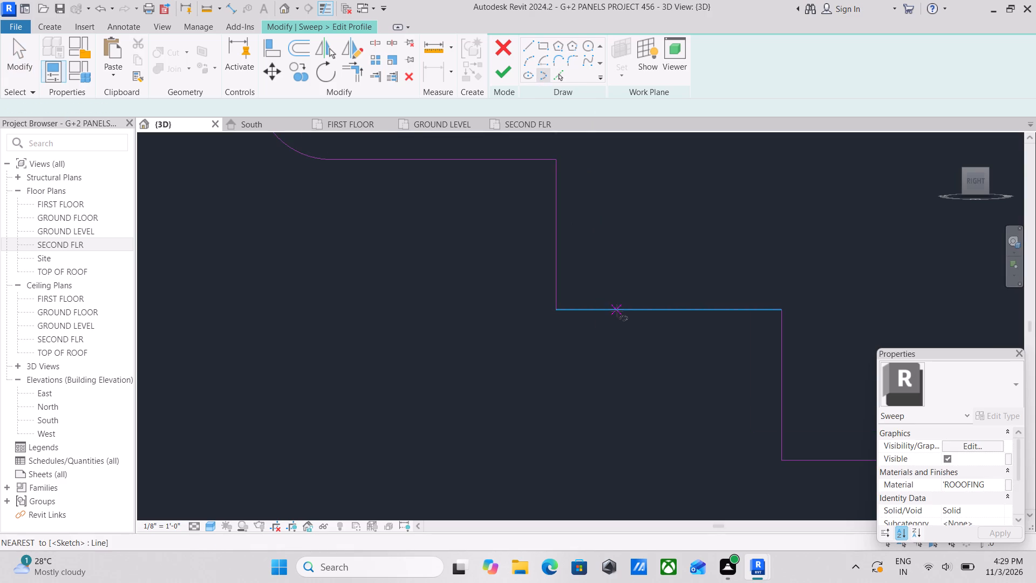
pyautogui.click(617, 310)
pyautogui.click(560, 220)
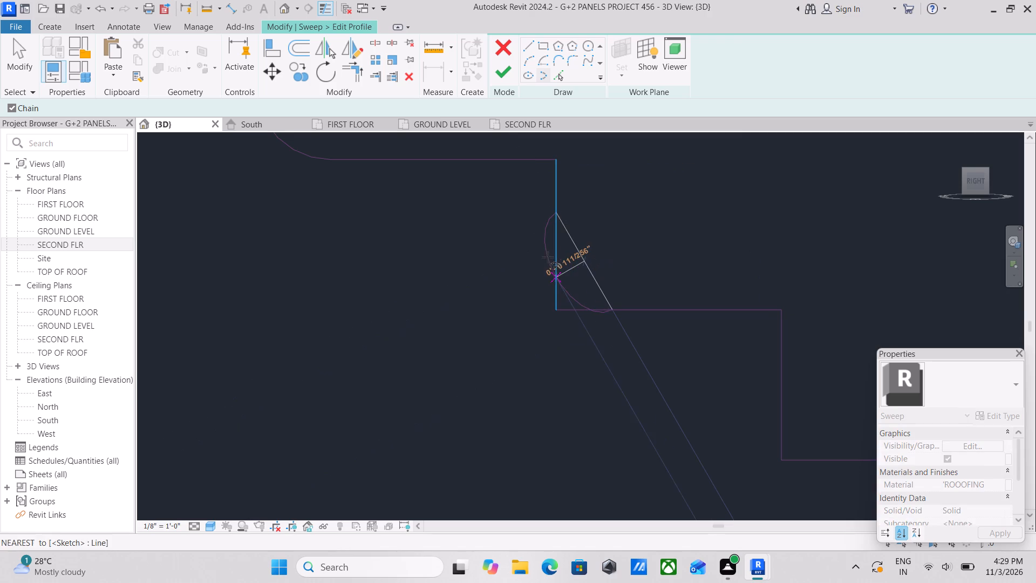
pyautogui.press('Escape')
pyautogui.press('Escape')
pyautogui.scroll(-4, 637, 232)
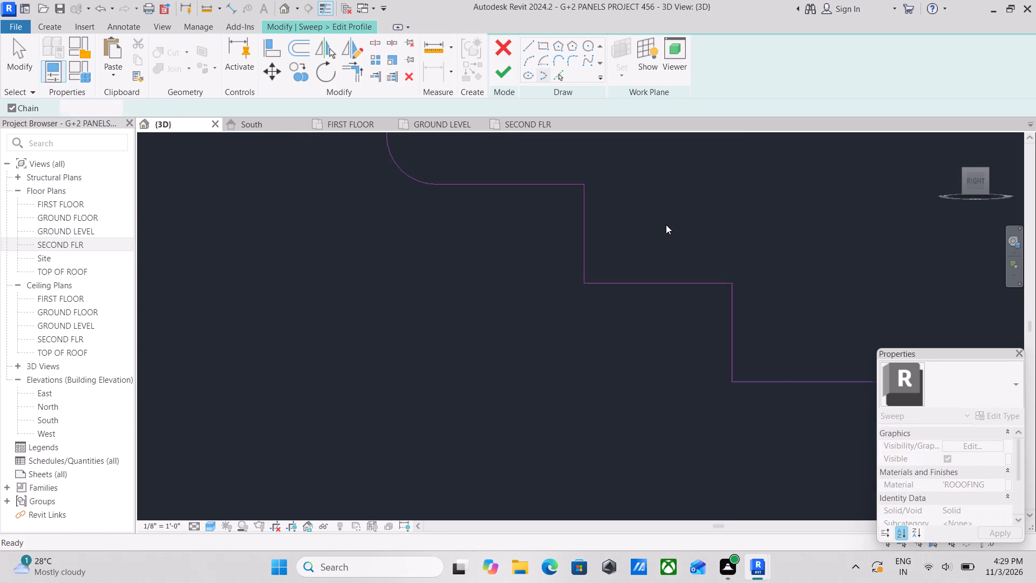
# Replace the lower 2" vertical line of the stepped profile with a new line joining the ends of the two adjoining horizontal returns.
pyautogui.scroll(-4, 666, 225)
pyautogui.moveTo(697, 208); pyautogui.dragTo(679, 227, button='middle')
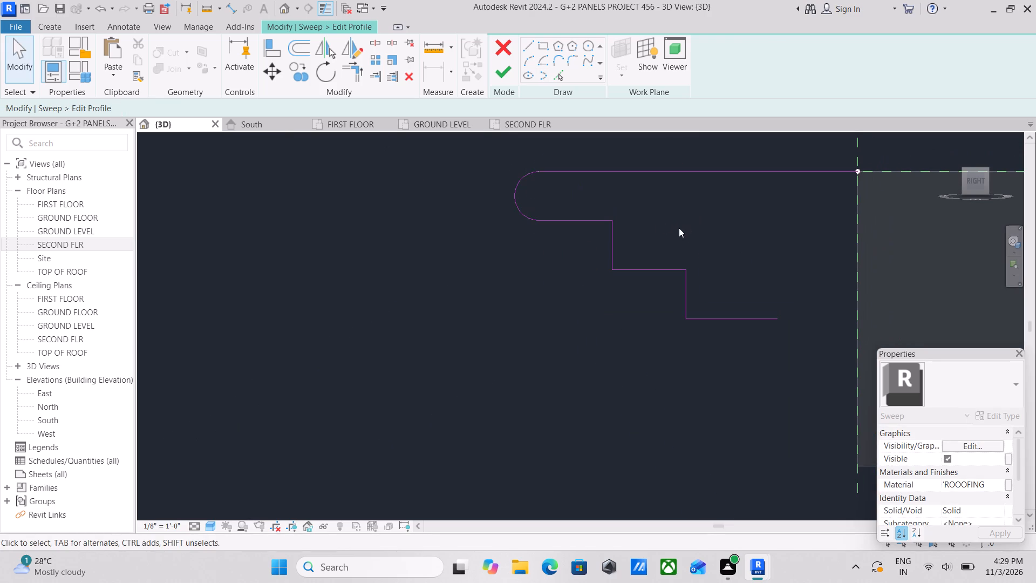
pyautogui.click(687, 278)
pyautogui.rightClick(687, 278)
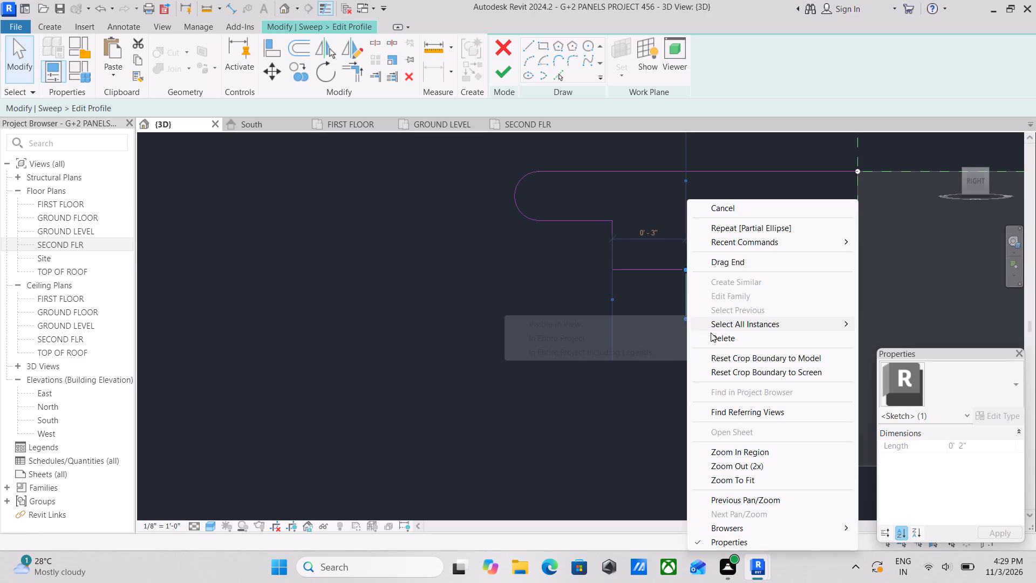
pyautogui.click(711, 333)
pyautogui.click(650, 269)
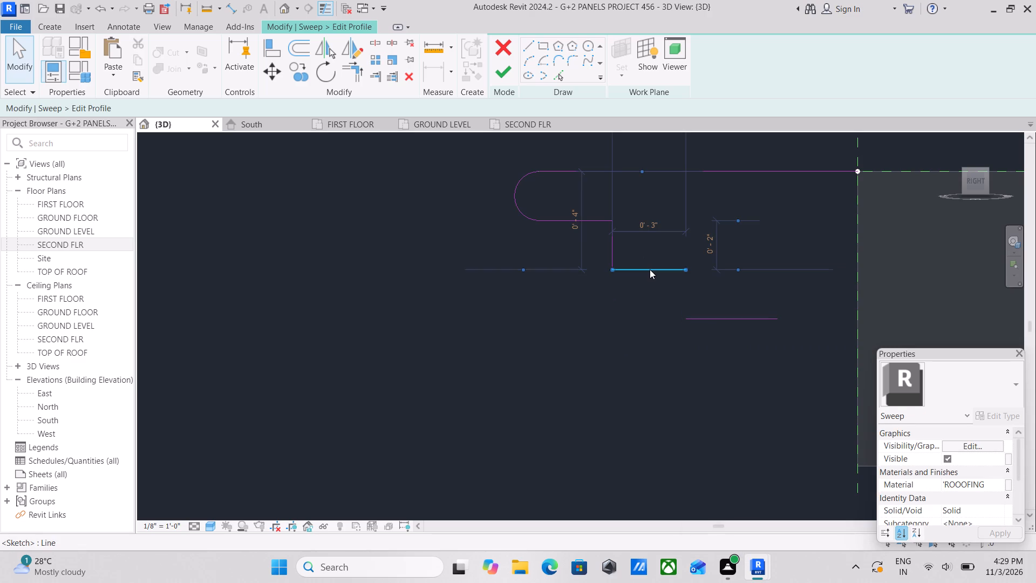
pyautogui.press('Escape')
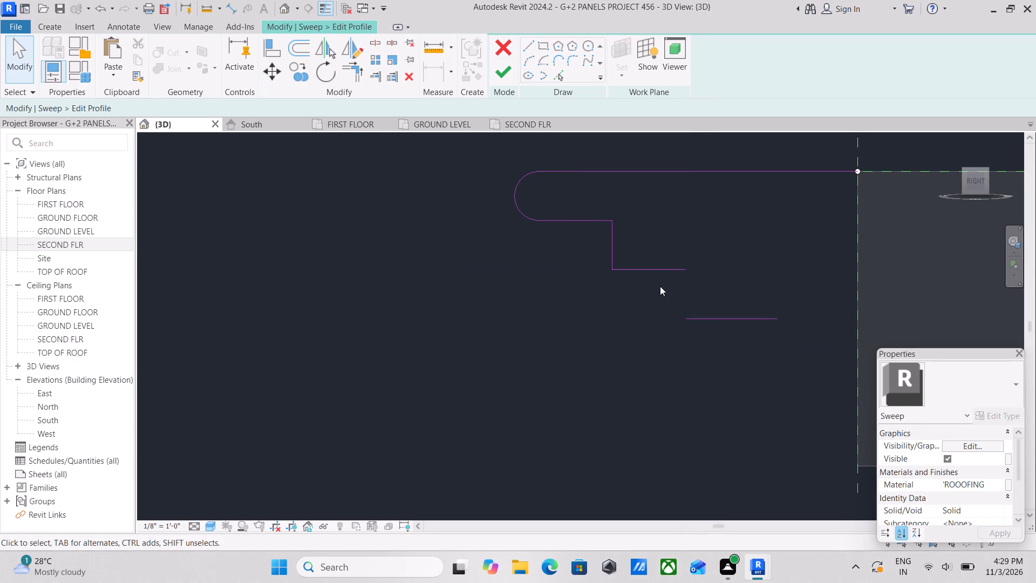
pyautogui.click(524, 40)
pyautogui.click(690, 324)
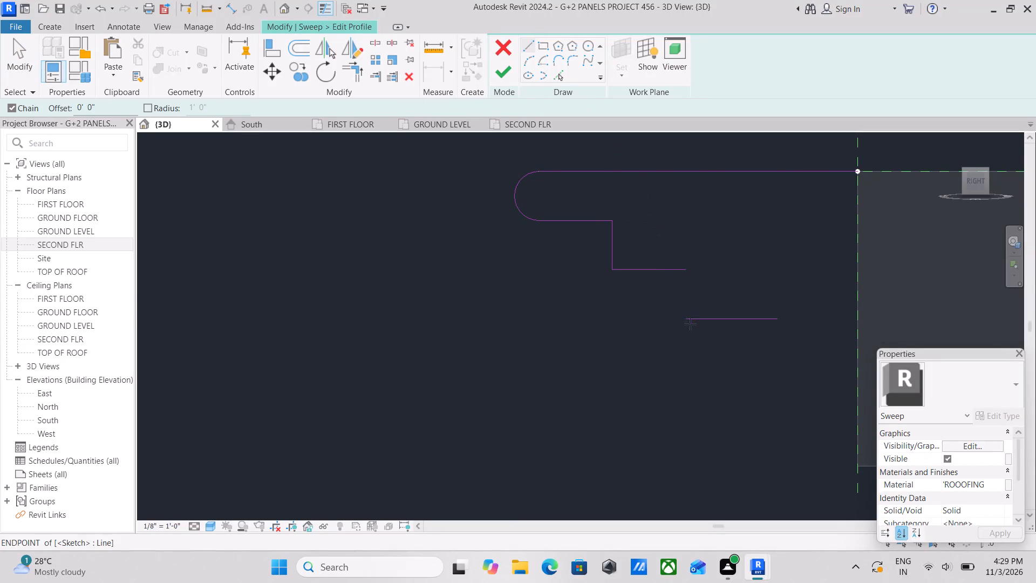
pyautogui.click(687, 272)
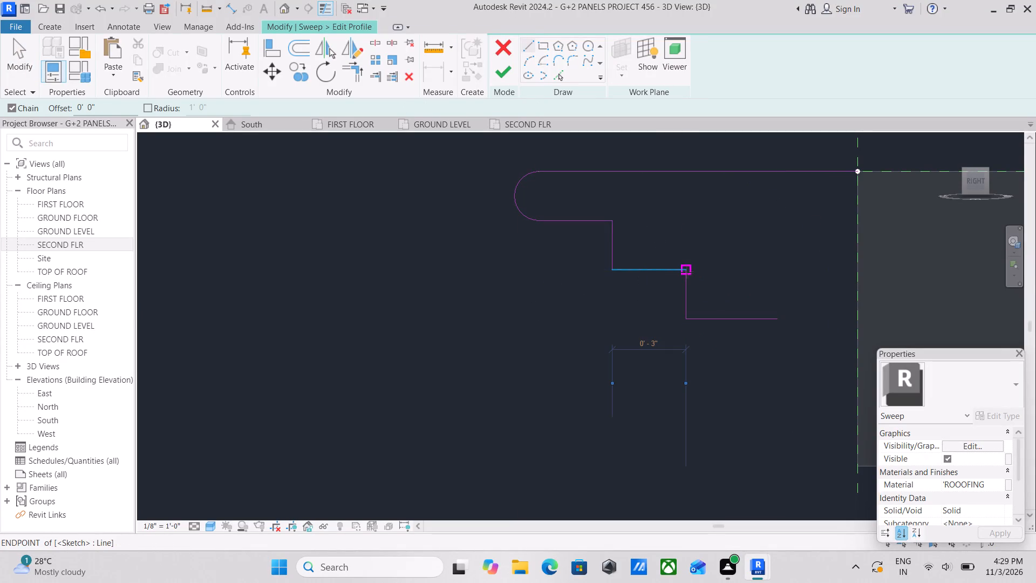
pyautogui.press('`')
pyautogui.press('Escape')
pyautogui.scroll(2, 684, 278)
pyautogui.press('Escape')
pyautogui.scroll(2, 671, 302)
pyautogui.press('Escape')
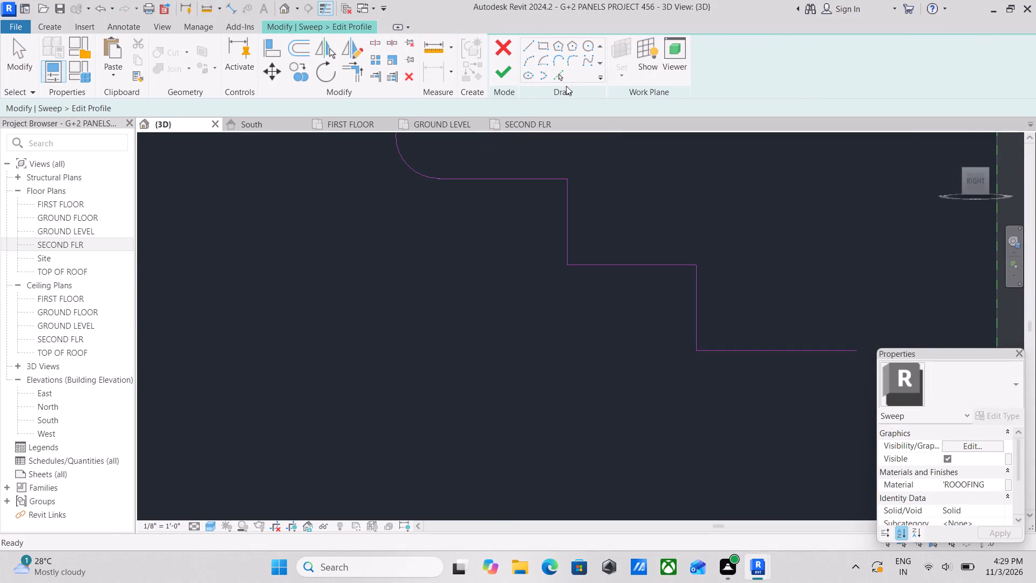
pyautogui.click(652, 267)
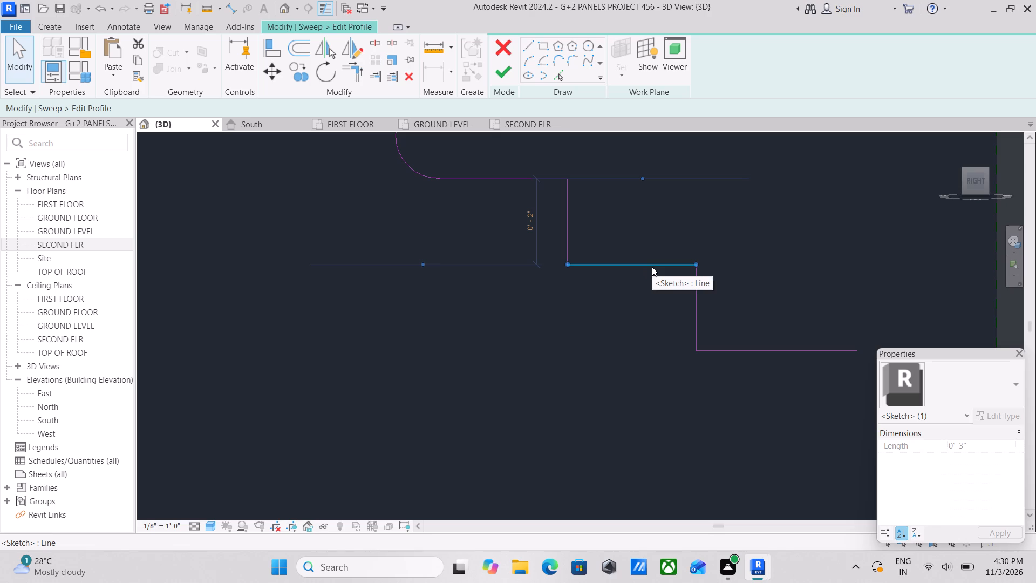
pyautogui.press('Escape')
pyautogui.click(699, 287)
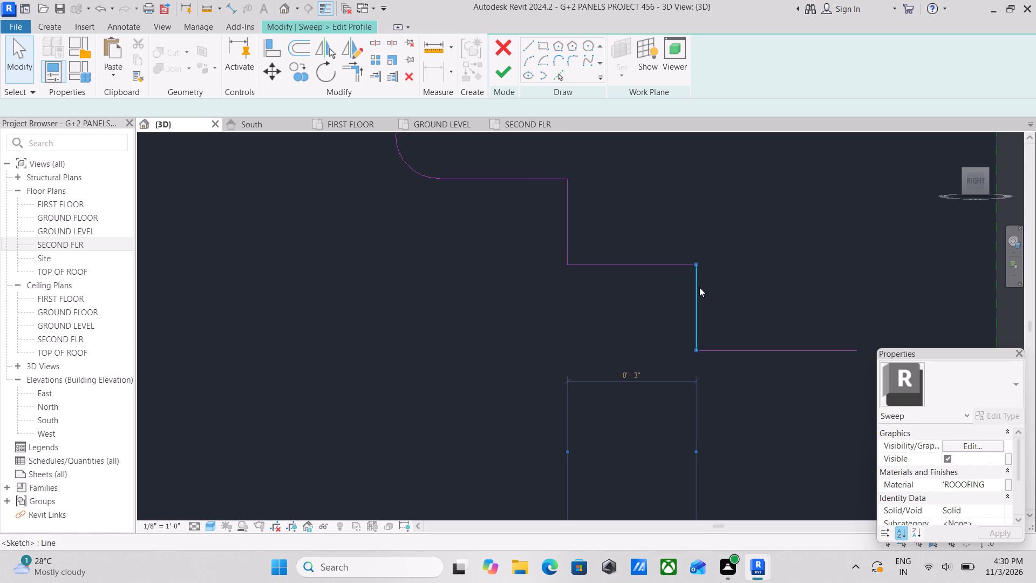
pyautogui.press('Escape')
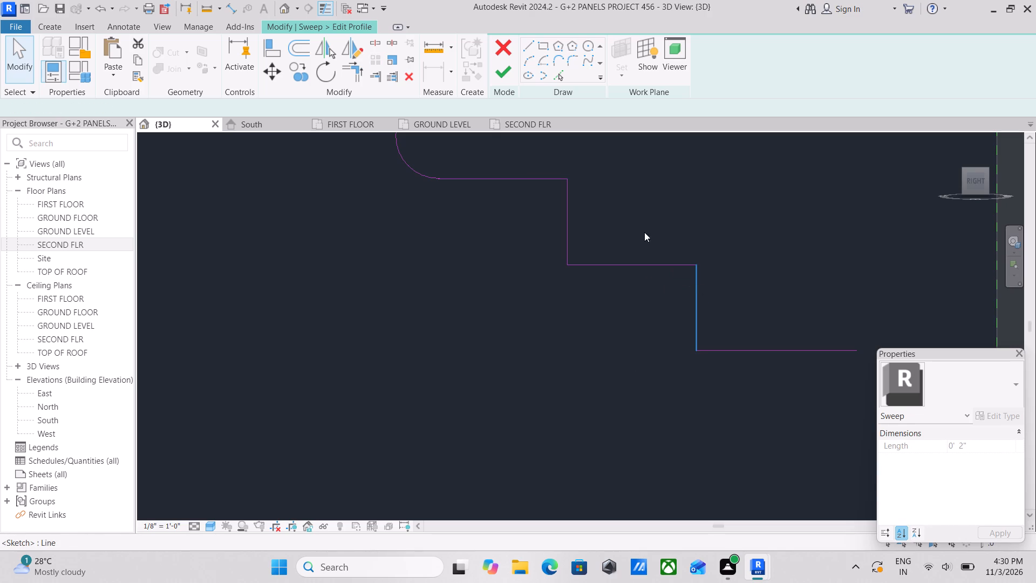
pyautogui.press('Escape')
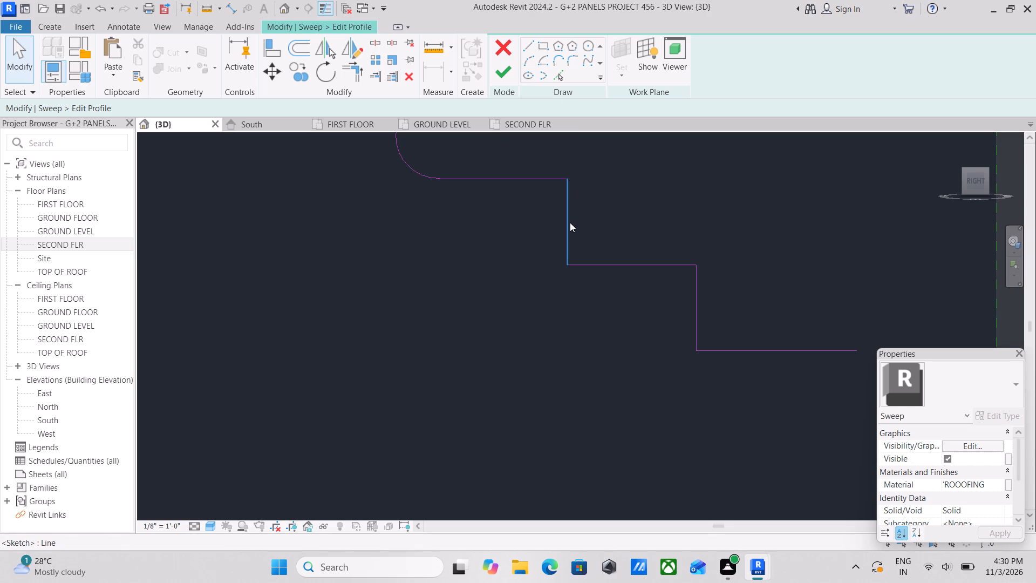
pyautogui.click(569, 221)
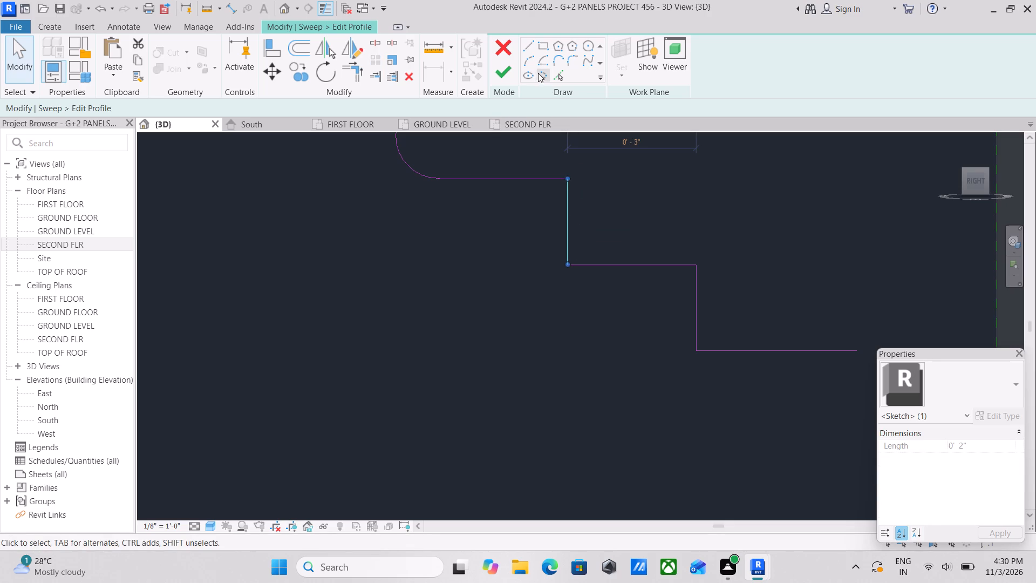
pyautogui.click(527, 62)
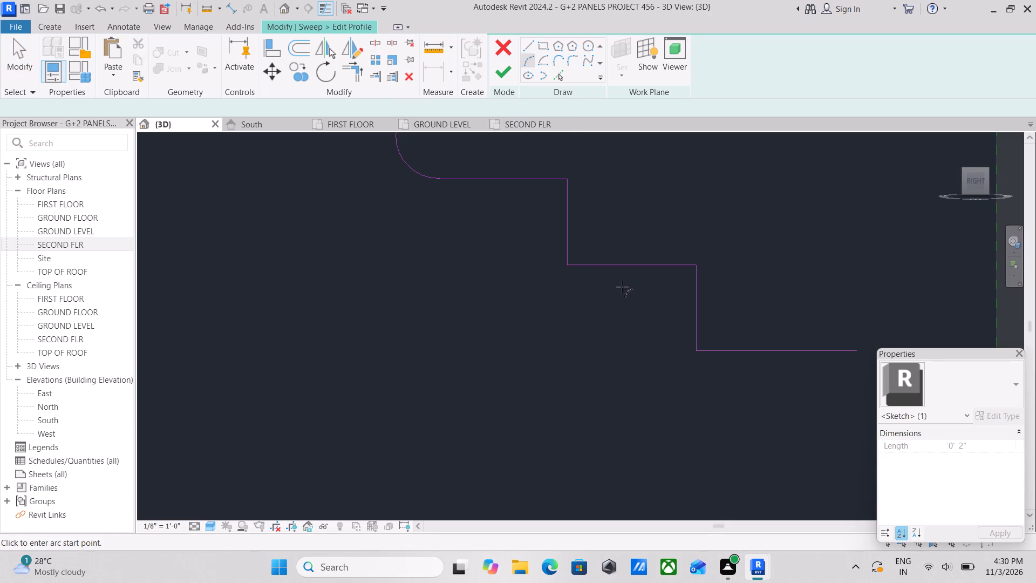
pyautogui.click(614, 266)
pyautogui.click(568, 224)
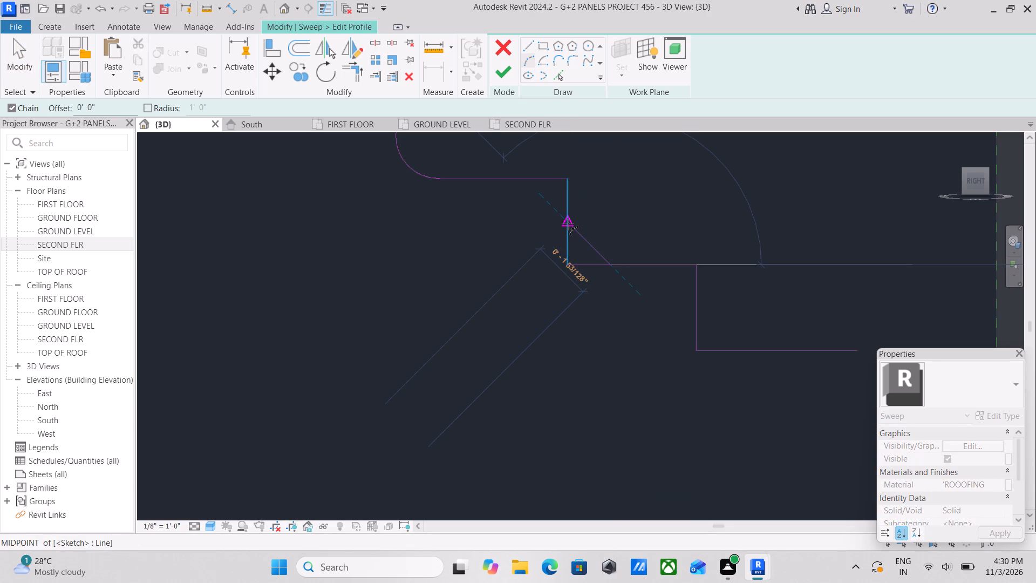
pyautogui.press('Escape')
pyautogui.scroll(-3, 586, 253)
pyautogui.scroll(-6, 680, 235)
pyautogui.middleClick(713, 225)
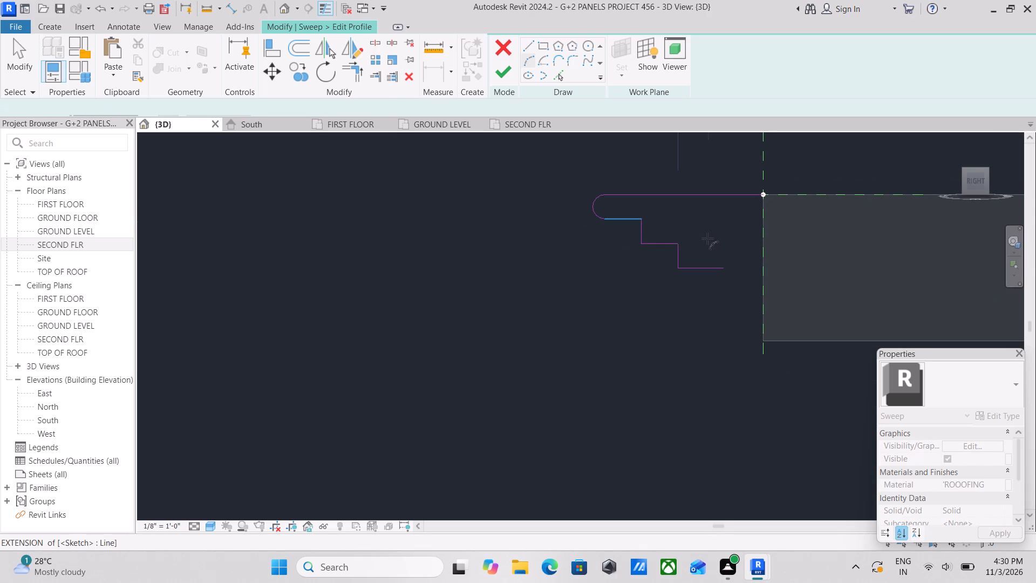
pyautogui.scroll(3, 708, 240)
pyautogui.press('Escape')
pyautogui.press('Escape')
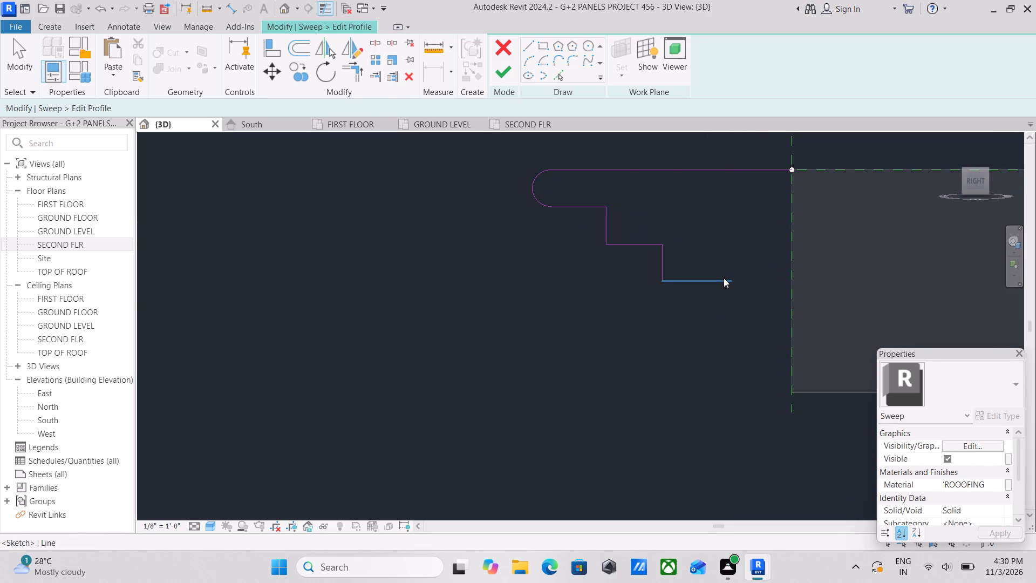
# Shorten the profile's lowest horizontal return by pulling its inner end away from the roof.
pyautogui.click(724, 278)
pyautogui.moveTo(728, 280); pyautogui.dragTo(729, 279)
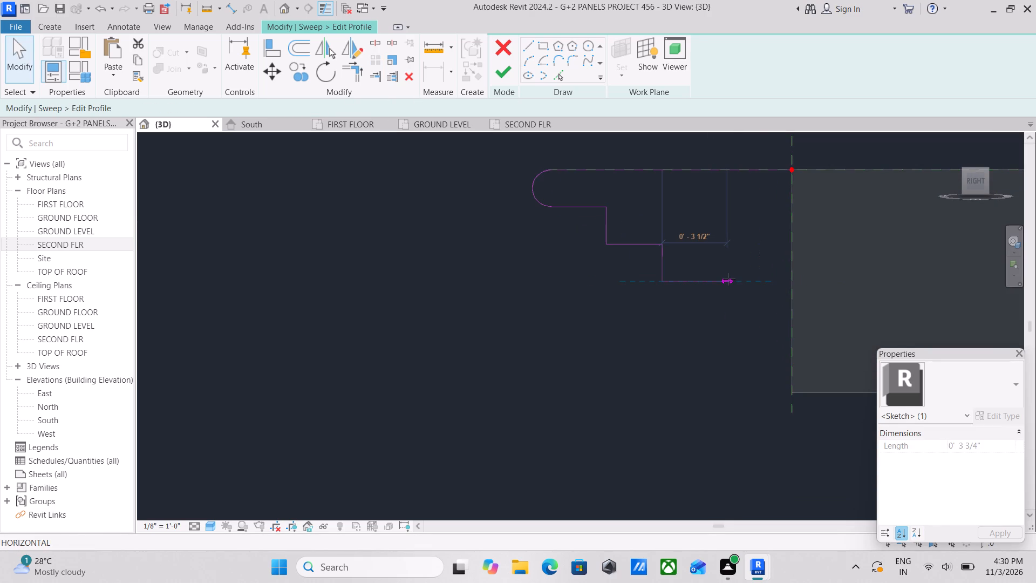
pyautogui.moveTo(729, 279); pyautogui.dragTo(712, 280)
pyautogui.press('Escape')
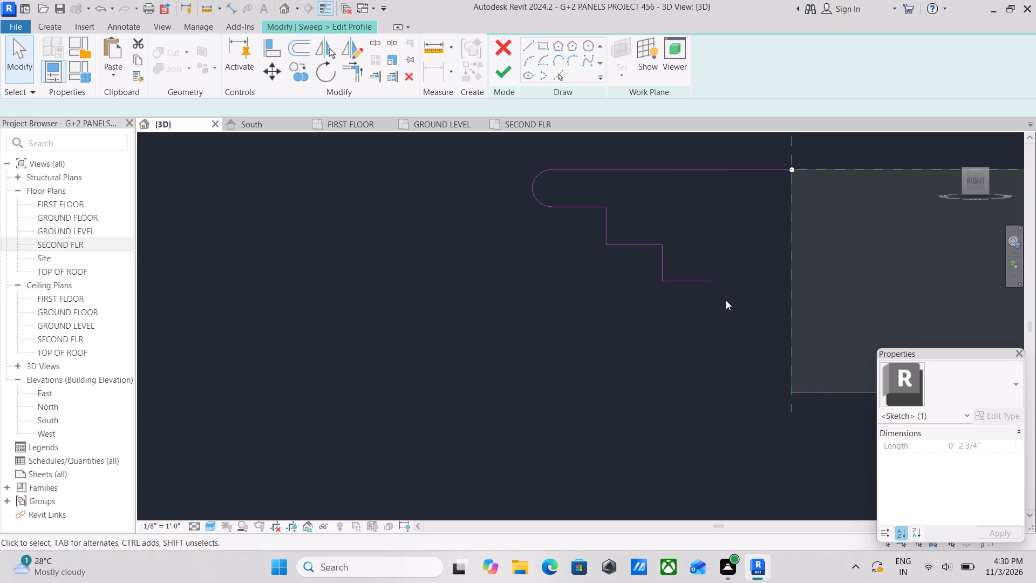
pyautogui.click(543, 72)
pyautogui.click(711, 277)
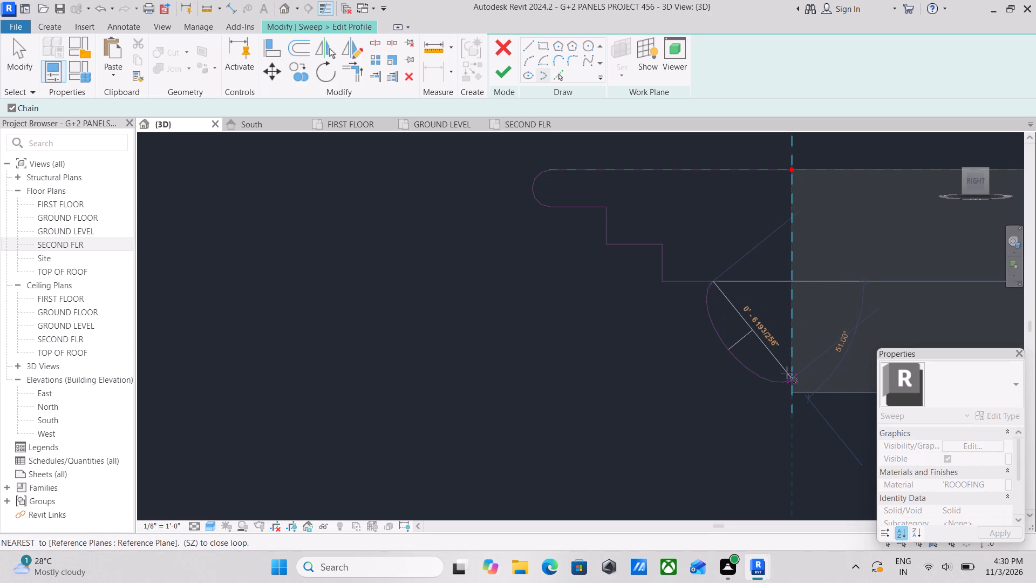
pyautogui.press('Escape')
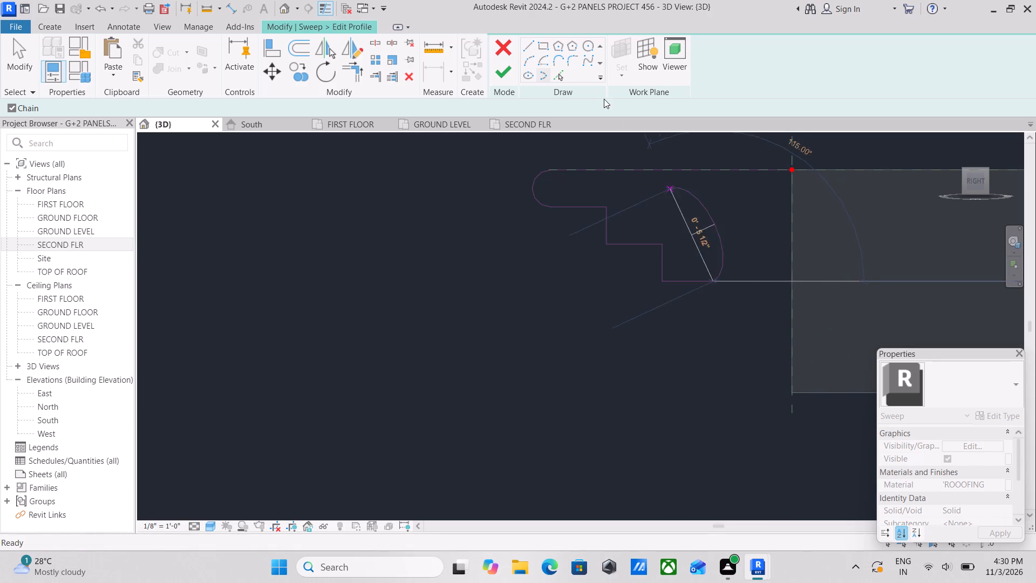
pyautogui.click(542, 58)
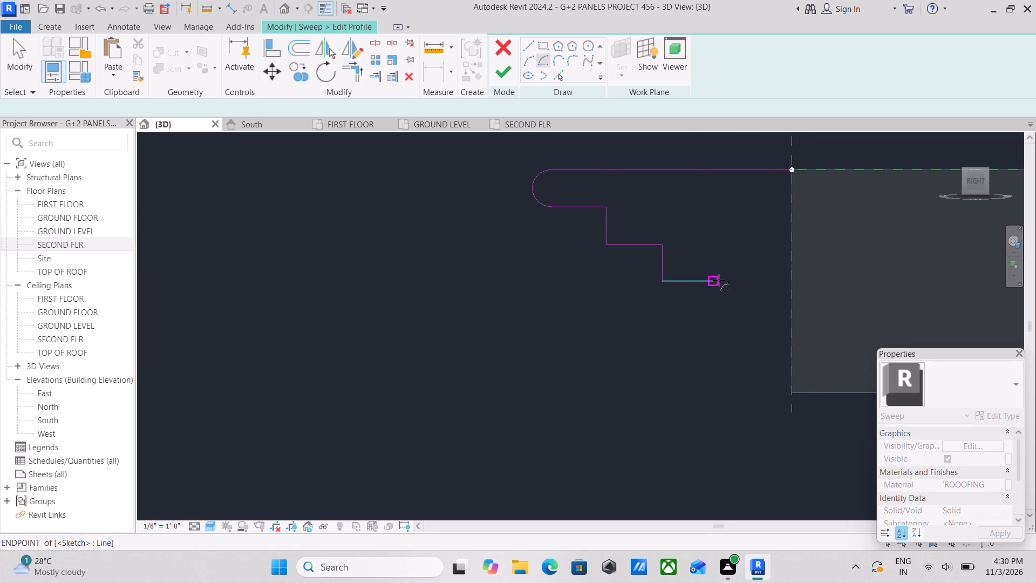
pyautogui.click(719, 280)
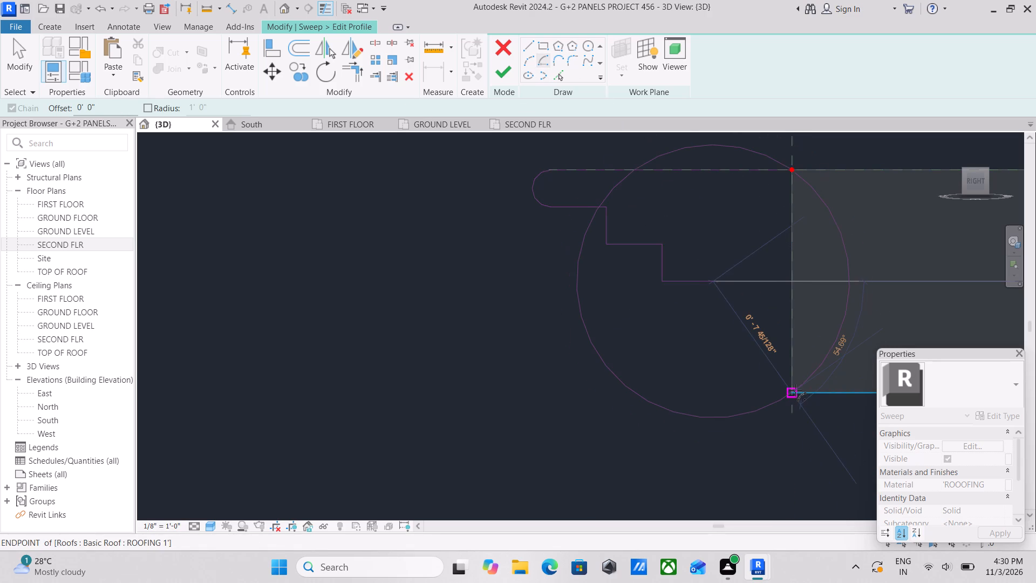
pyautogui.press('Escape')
# Draw a tangent arc of about 4 1/2" radius from the lowest return's inner end to the roof's bottom corner, bulging toward the roof.
pyautogui.click(528, 55)
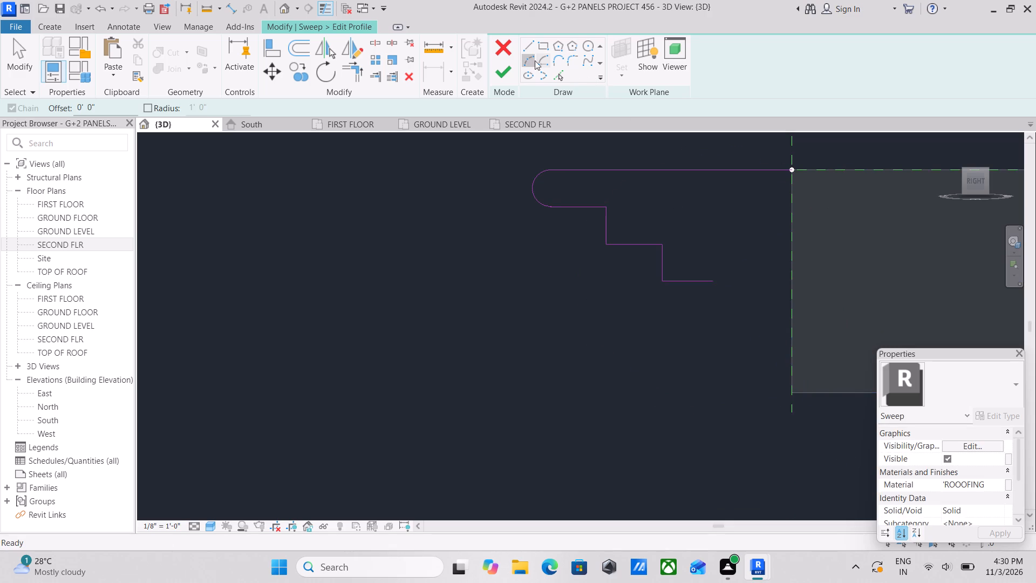
pyautogui.click(713, 277)
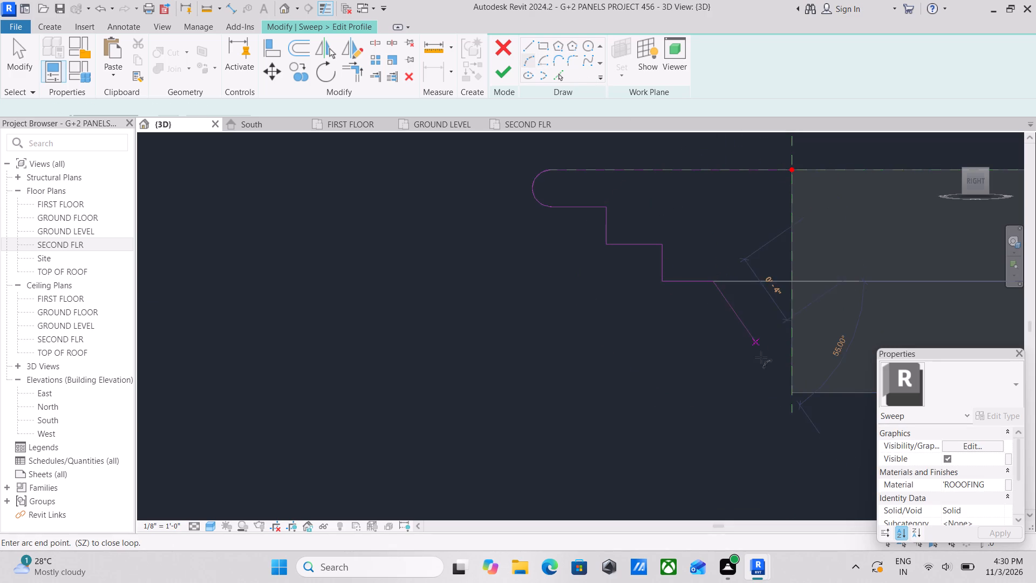
pyautogui.click(788, 391)
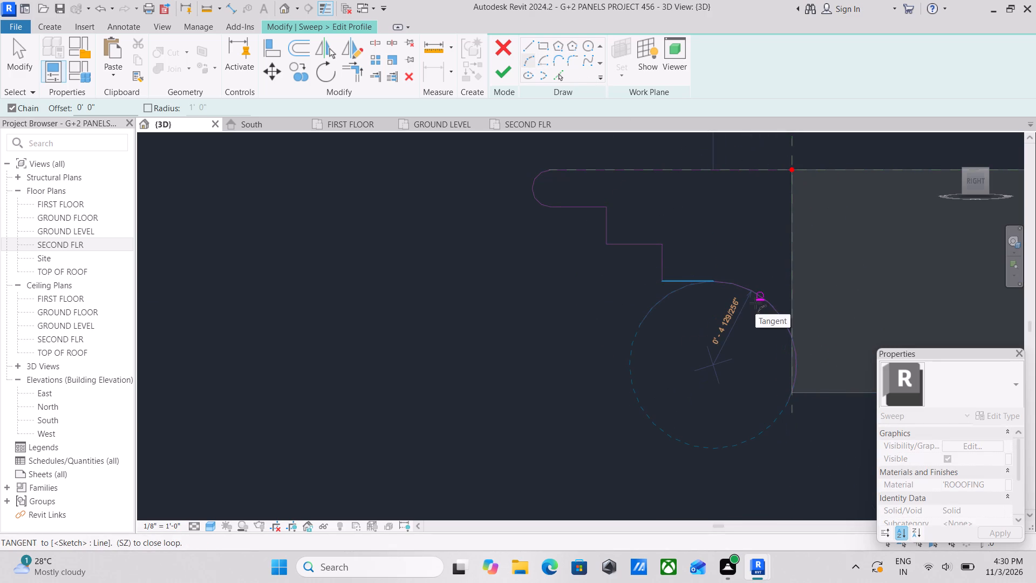
pyautogui.click(755, 303)
pyautogui.press('Escape')
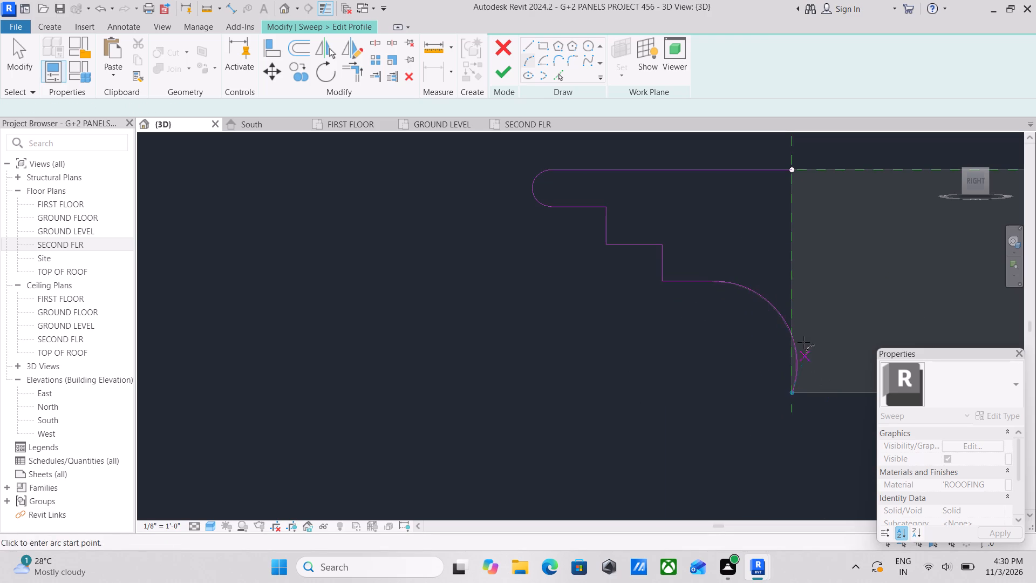
pyautogui.press('Escape')
pyautogui.press('Escape')
pyautogui.click(762, 294)
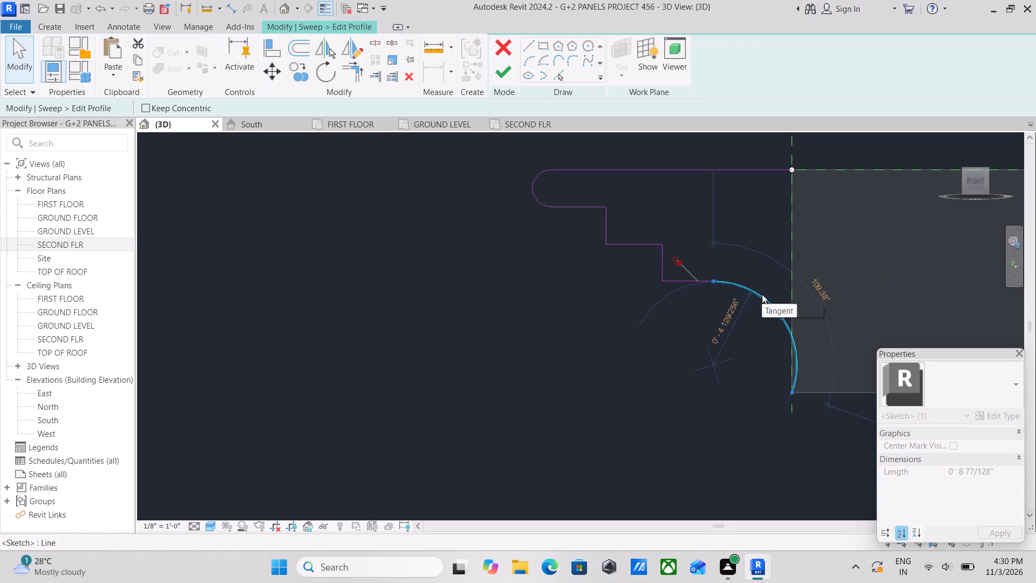
pyautogui.press('Escape')
pyautogui.press('Escape')
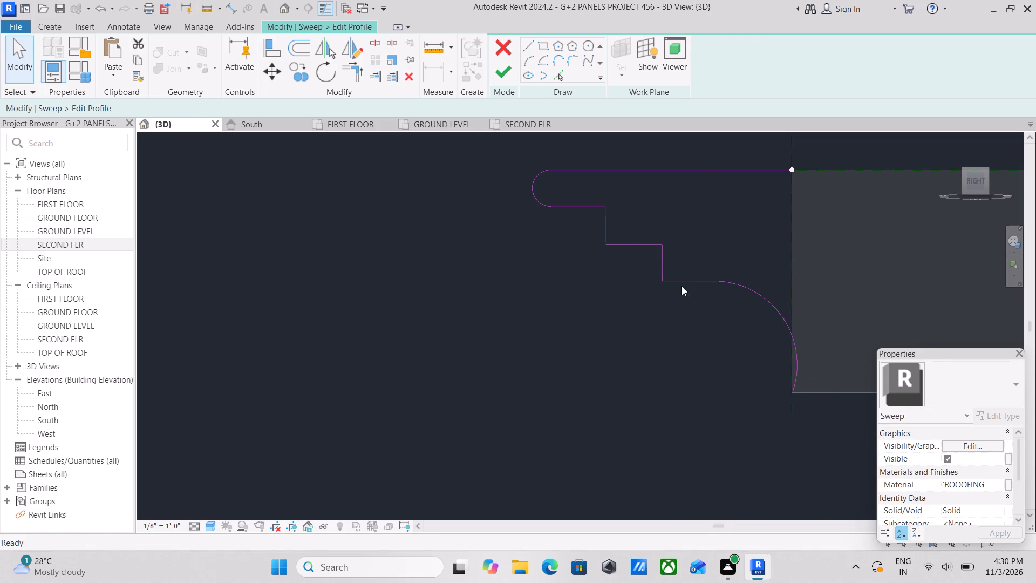
# Delete the profile's lowest horizontal return and the curved underside arc that runs to the roof's bottom corner.
pyautogui.click(680, 280)
pyautogui.rightClick(680, 280)
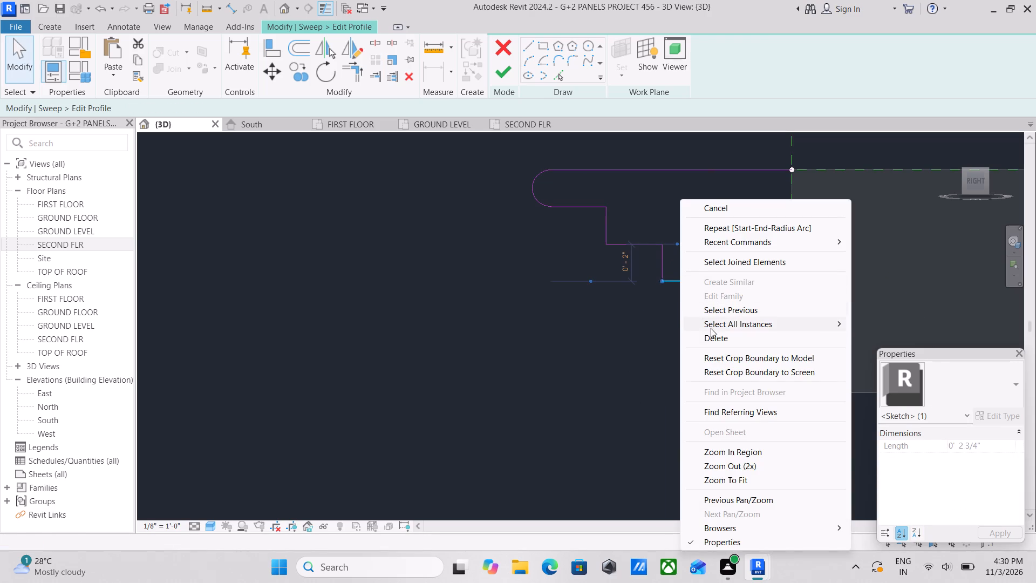
pyautogui.click(713, 342)
pyautogui.scroll(1, 656, 261)
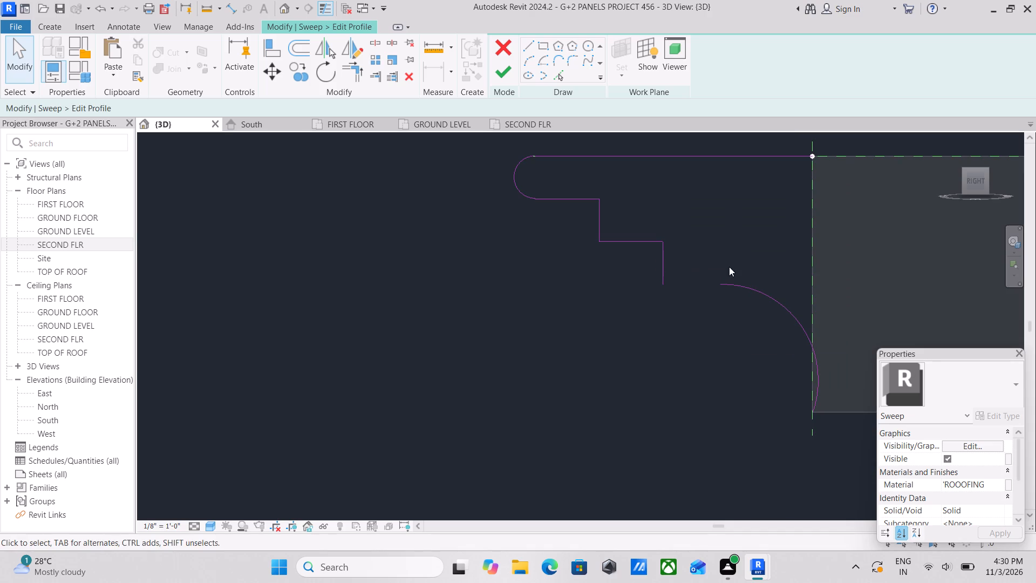
pyautogui.press('Escape')
pyautogui.click(729, 282)
pyautogui.rightClick(729, 282)
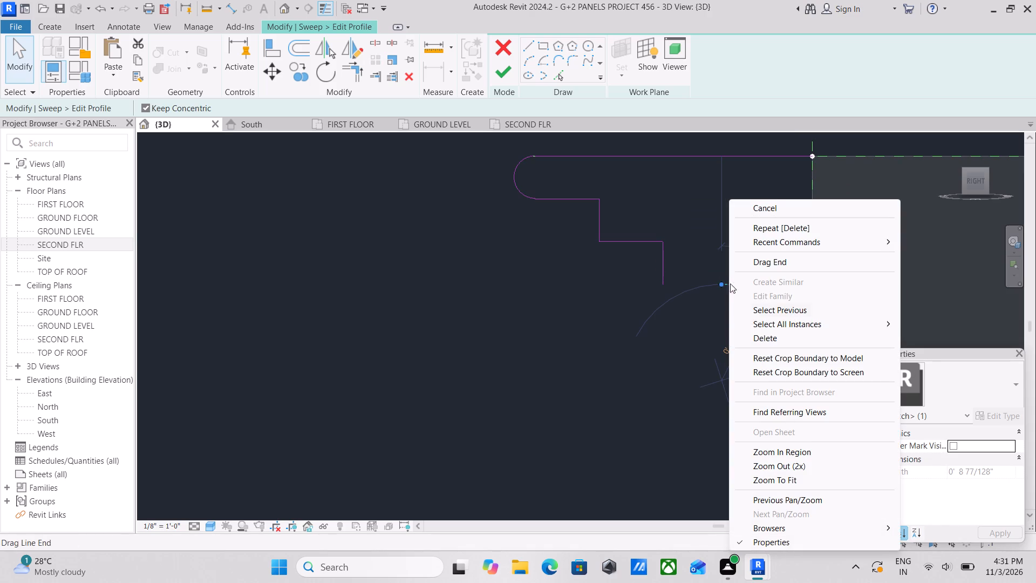
pyautogui.click(761, 333)
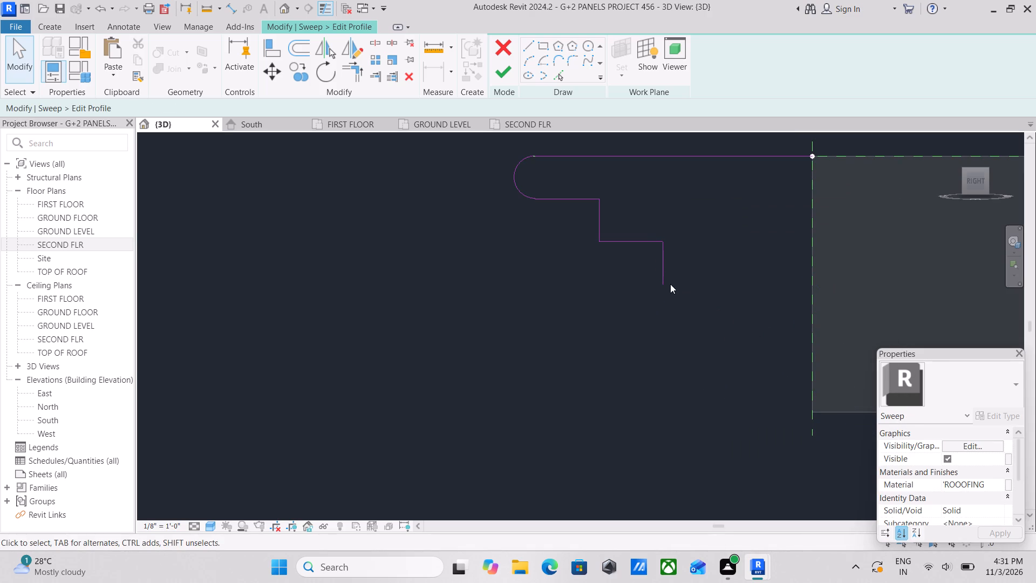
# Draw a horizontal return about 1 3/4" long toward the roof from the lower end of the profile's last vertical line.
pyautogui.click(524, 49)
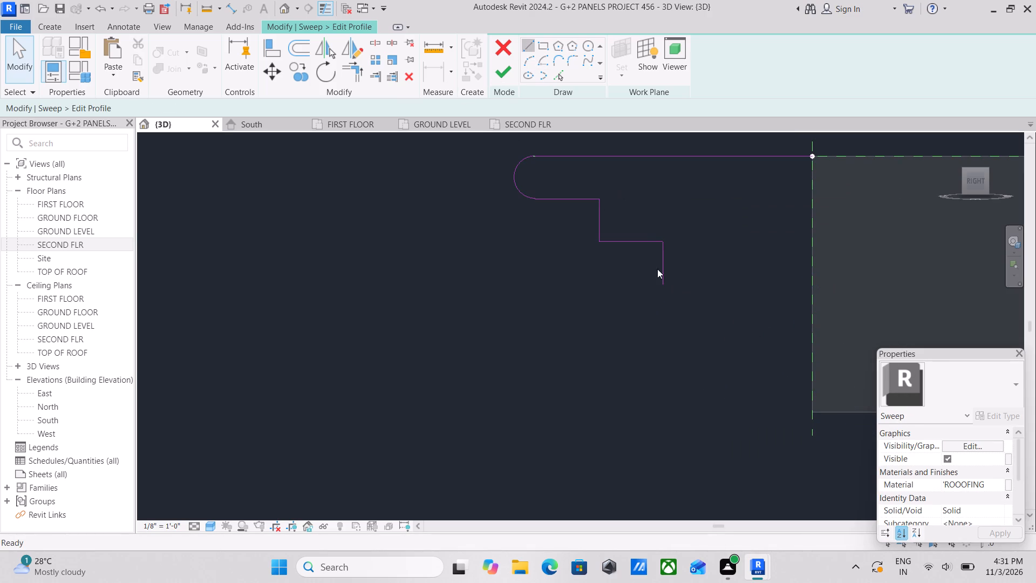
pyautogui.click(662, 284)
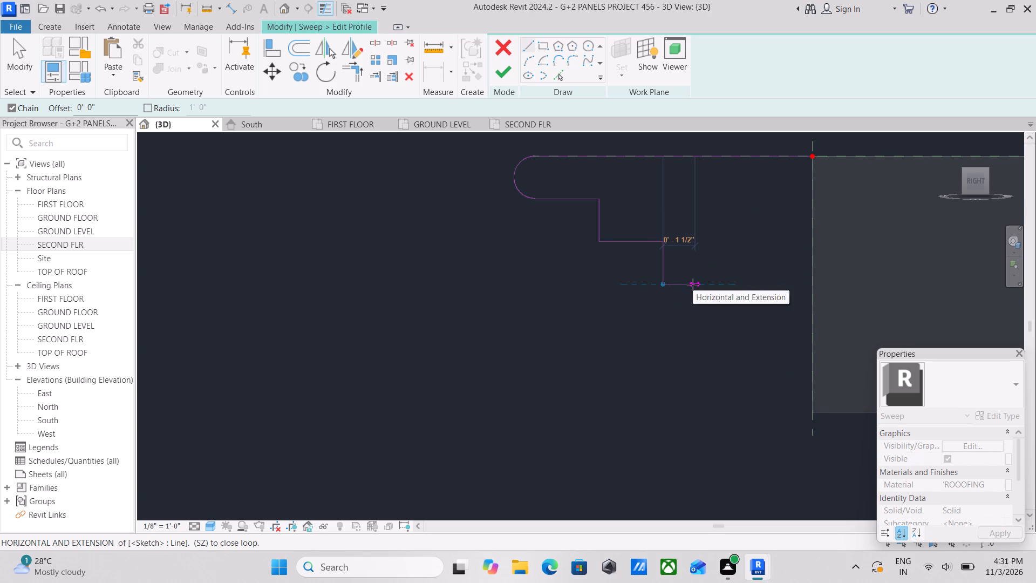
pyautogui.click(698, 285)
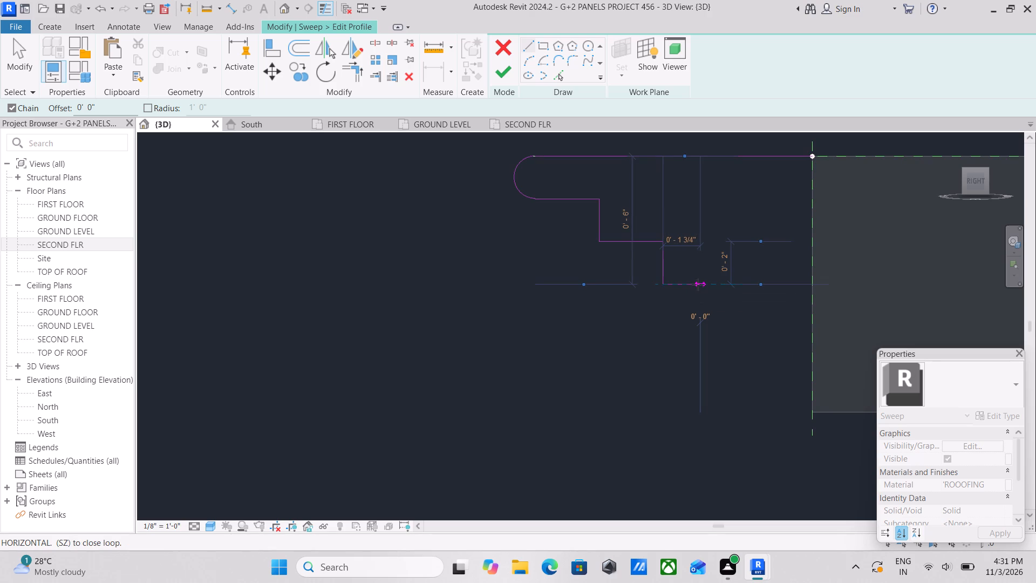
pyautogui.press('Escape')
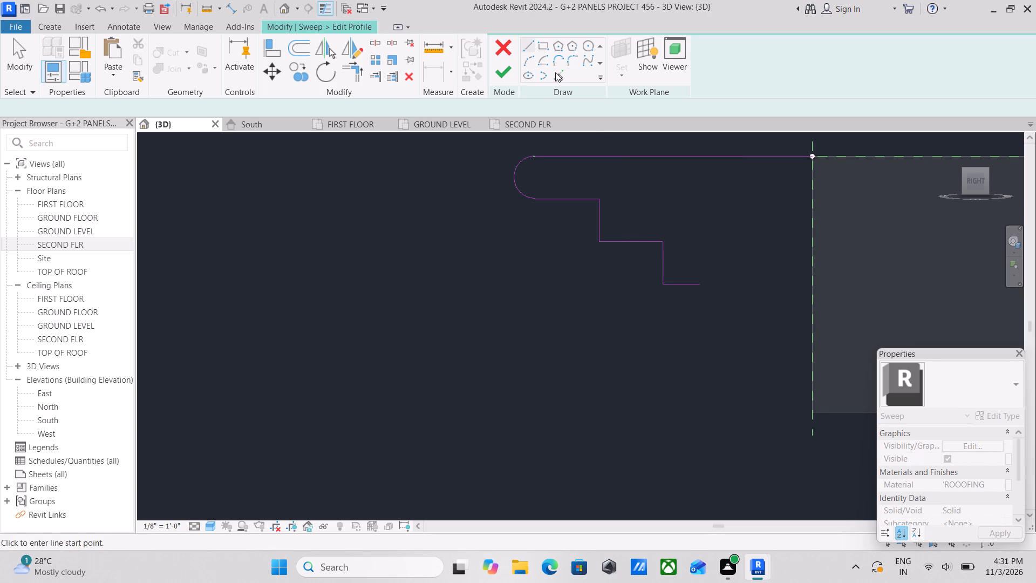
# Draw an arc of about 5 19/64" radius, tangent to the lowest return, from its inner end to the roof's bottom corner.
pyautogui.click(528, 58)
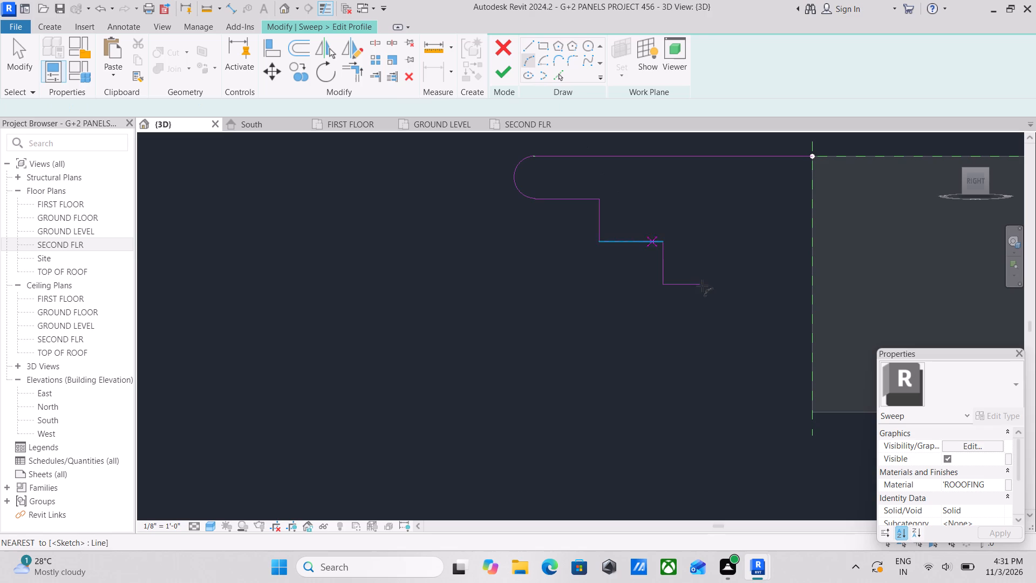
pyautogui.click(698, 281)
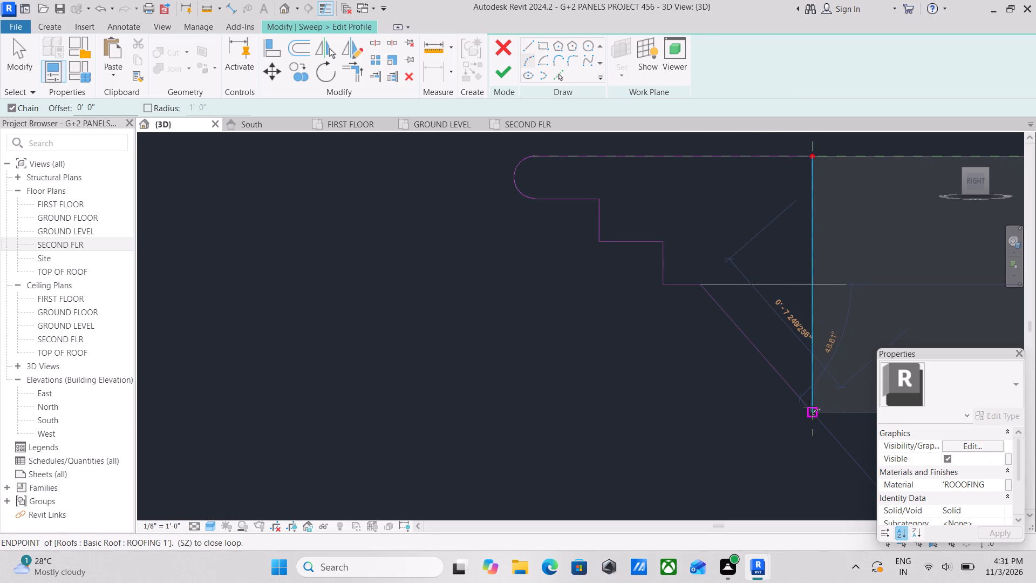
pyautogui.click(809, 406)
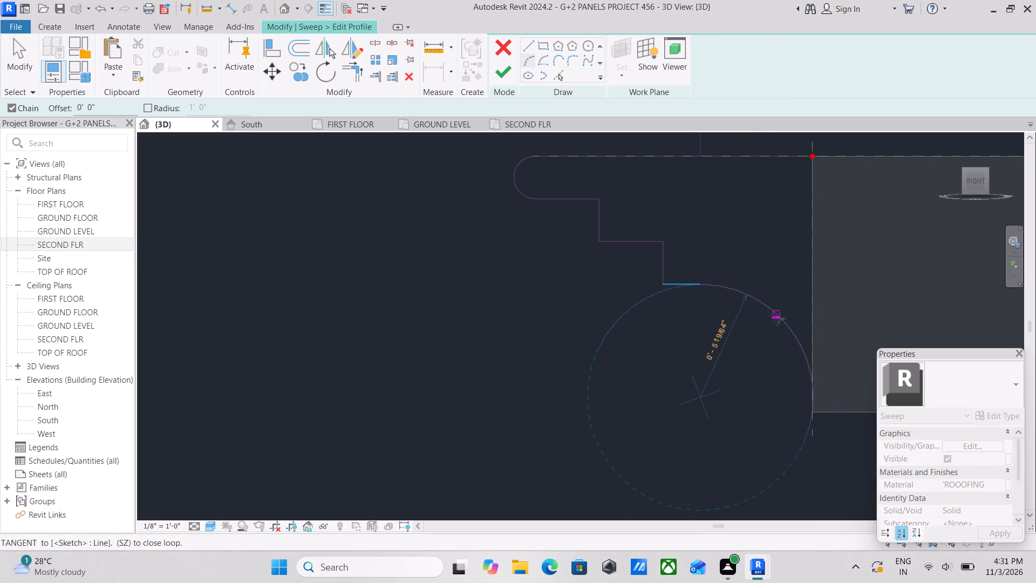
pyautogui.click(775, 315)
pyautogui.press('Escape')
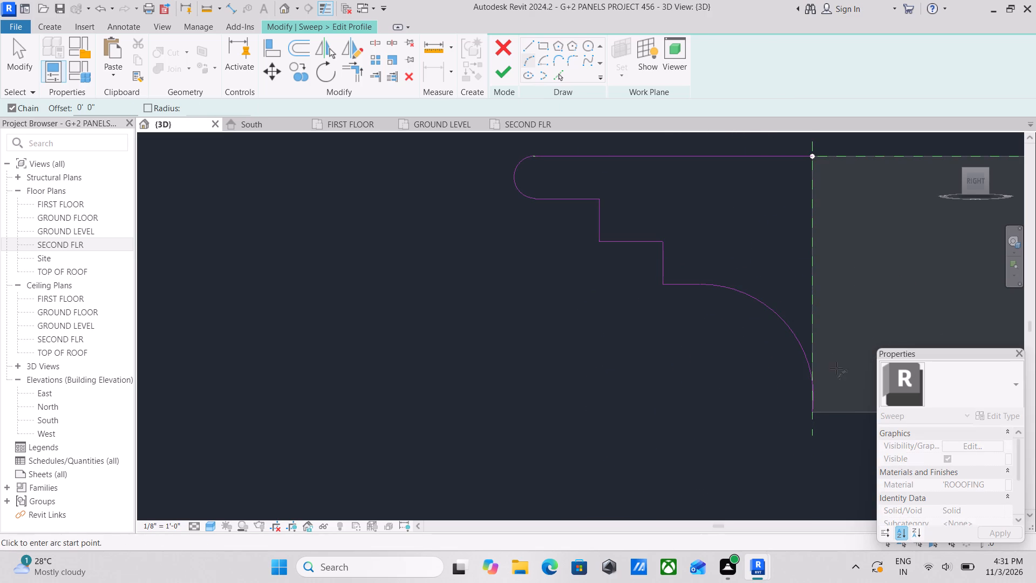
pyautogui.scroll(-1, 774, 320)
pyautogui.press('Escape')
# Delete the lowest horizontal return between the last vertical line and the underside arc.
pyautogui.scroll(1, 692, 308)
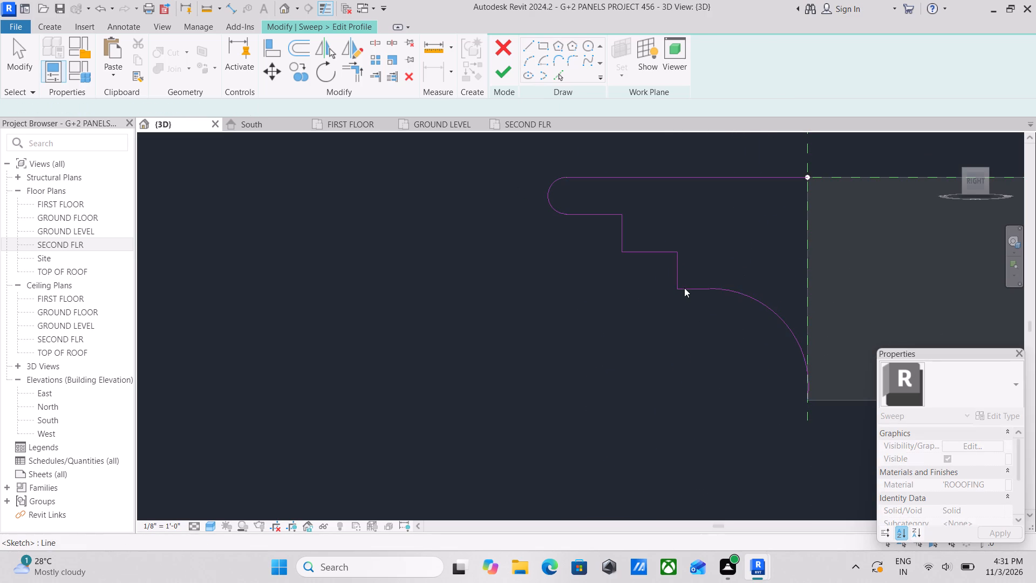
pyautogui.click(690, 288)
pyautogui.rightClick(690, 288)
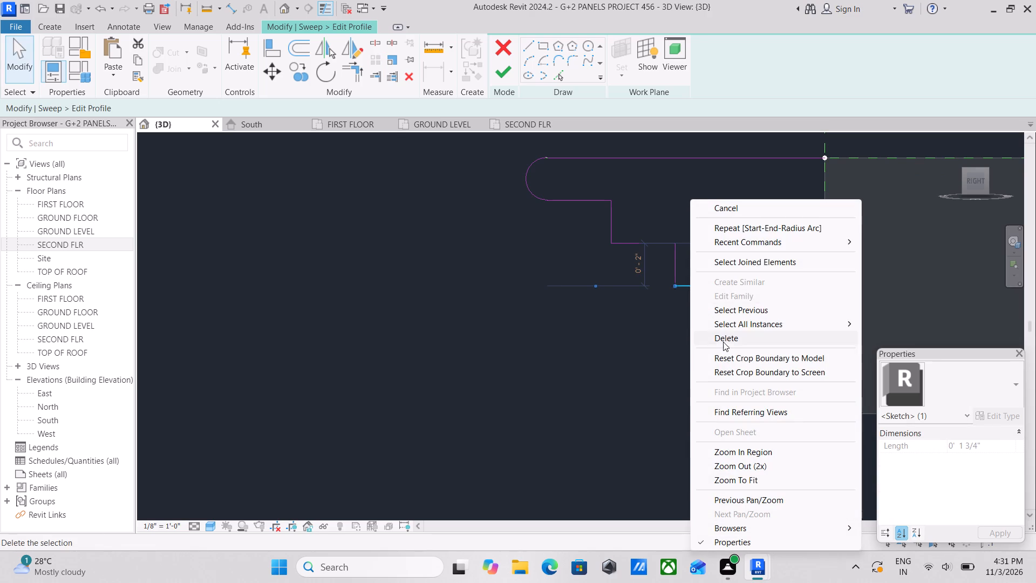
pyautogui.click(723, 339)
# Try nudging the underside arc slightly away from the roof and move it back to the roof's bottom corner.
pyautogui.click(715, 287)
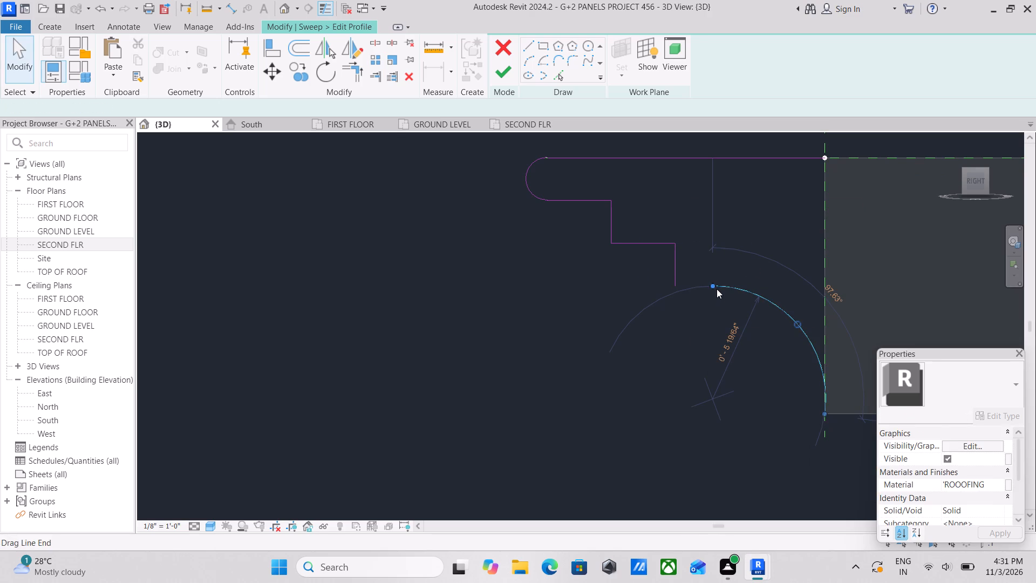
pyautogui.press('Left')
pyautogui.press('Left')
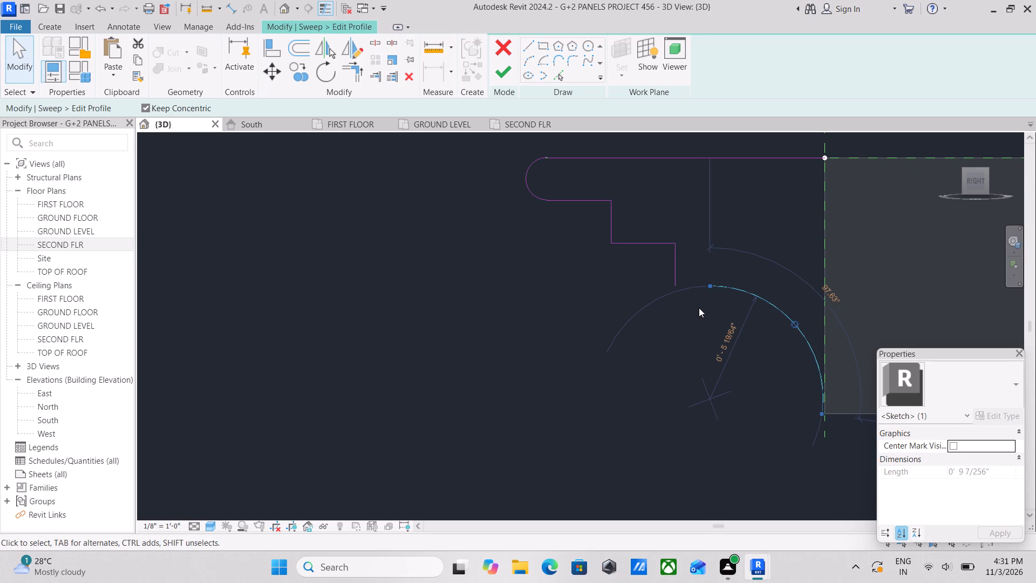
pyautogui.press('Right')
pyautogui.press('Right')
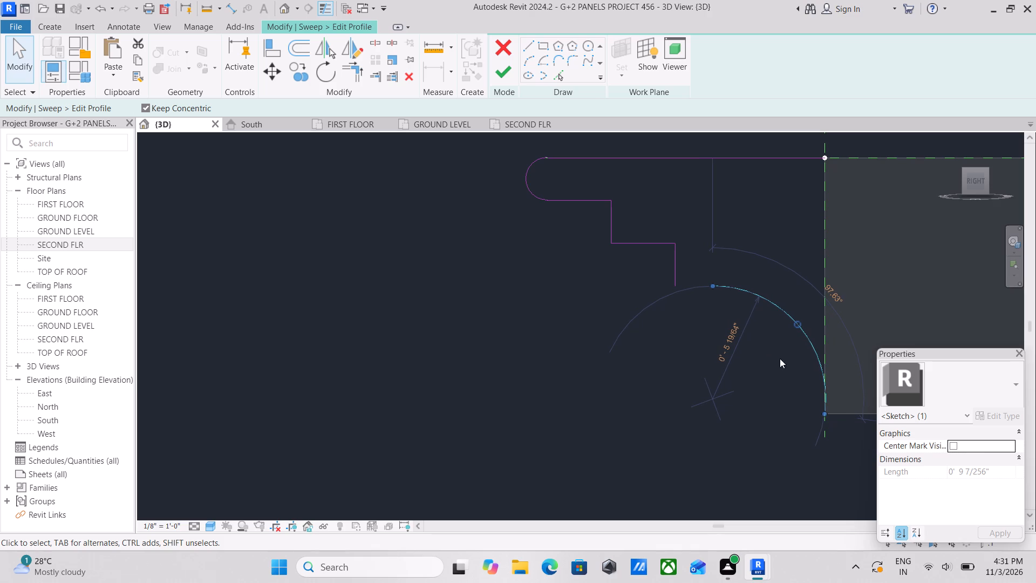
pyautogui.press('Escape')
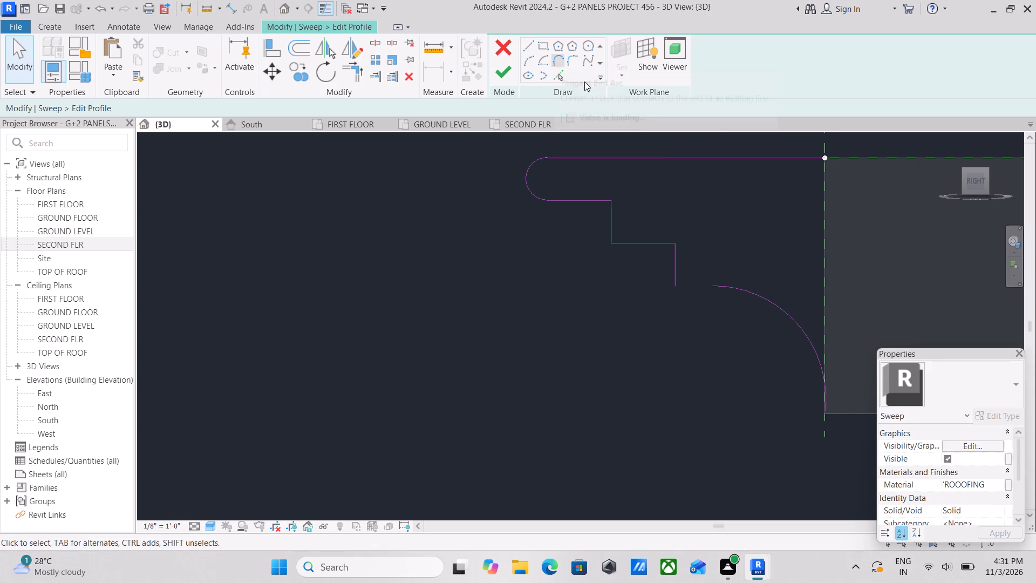
# Draw a horizontal line from the underside arc's upper end to the lower end of the profile's last vertical line.
pyautogui.click(527, 43)
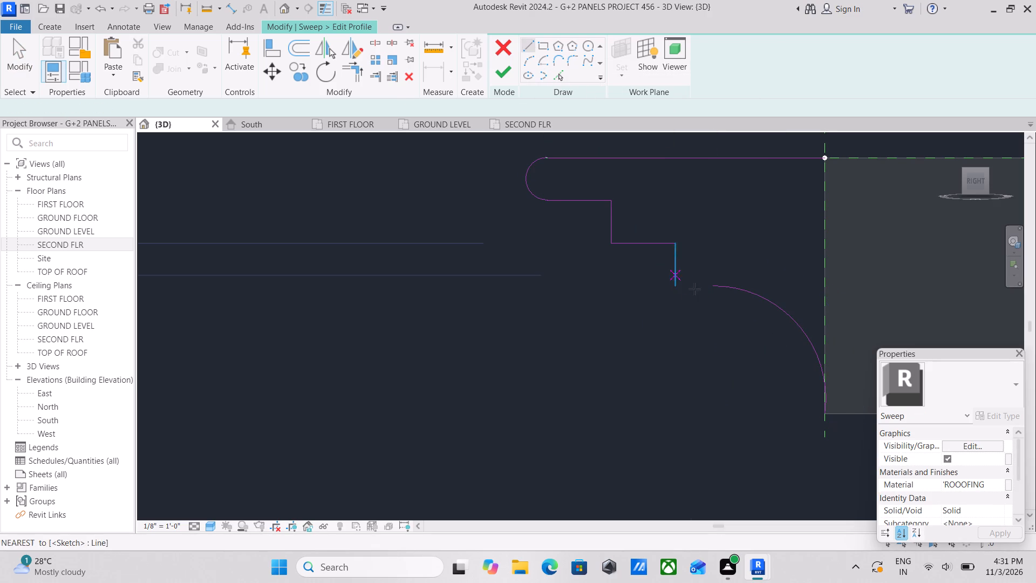
pyautogui.click(715, 284)
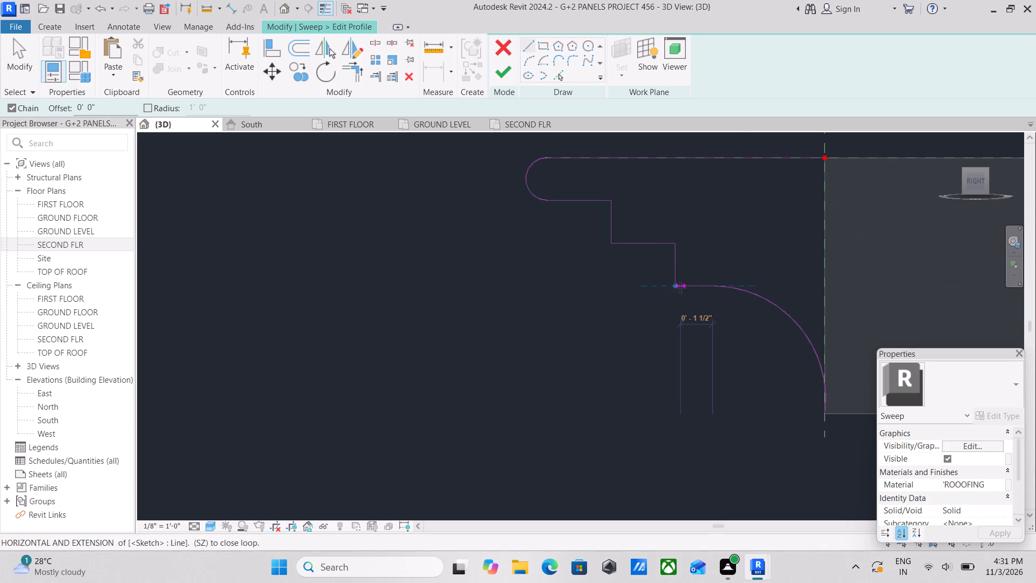
pyautogui.click(675, 288)
pyautogui.press('Escape')
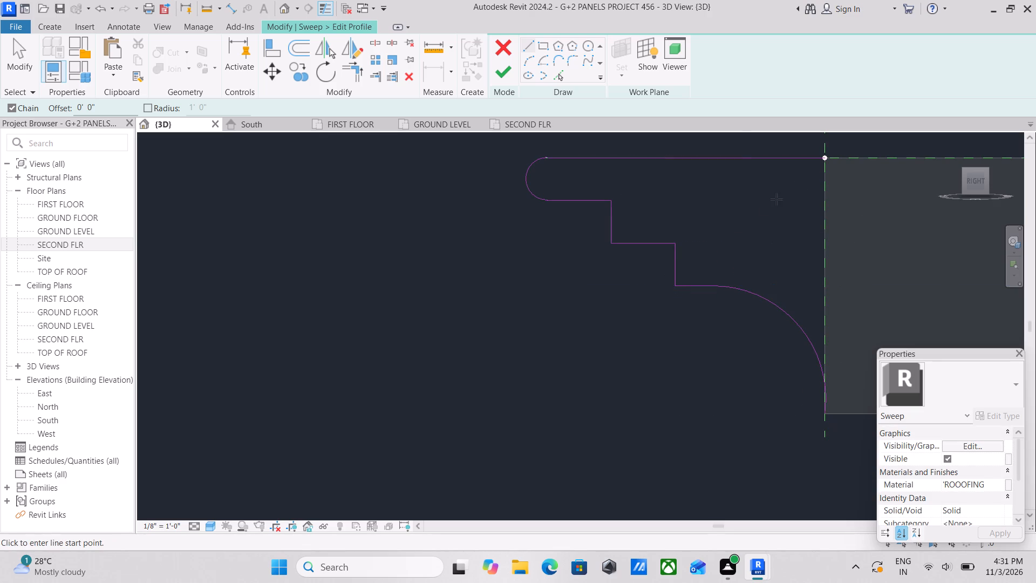
# Draw a vertical closing line along the roof edge from the top line's inner end down to the roof's bottom corner.
pyautogui.click(823, 159)
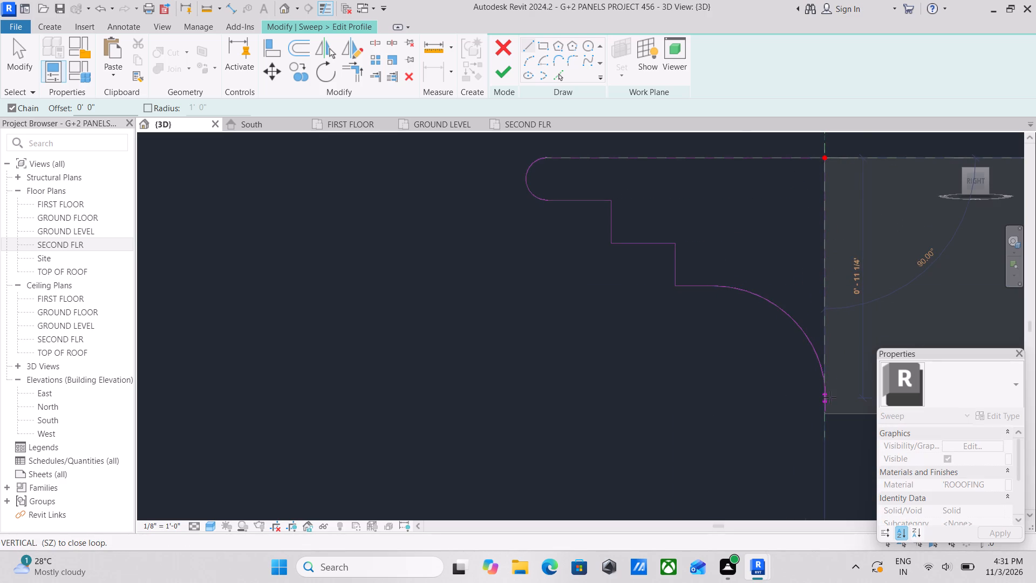
pyautogui.click(825, 415)
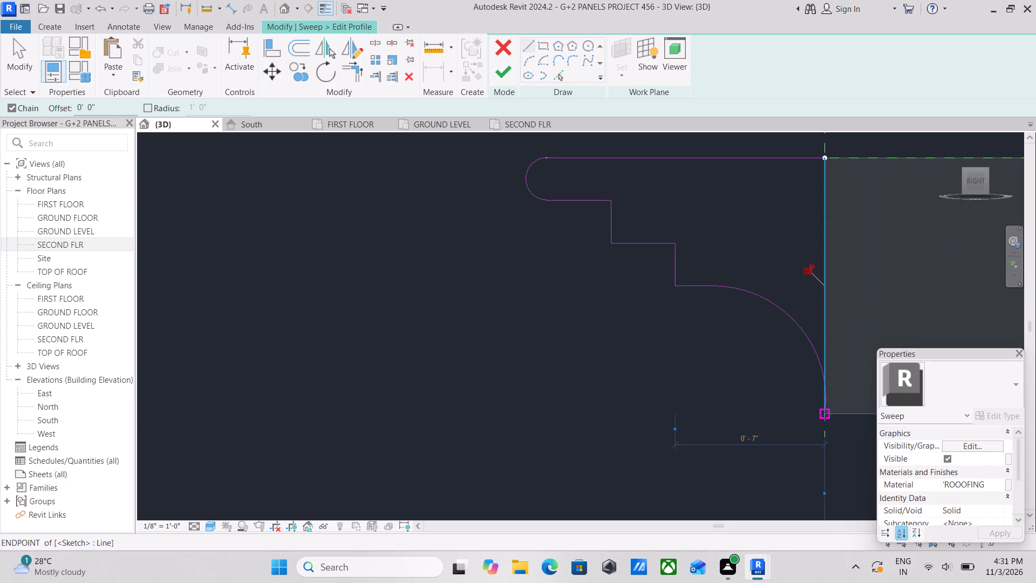
pyautogui.press('Escape')
pyautogui.press('Escape')
pyautogui.press('Escape')
# Replace the underside arc with one of about 6" radius from the roof's bottom corner to the lowest return, tangent to the vertical closing line.
pyautogui.click(774, 307)
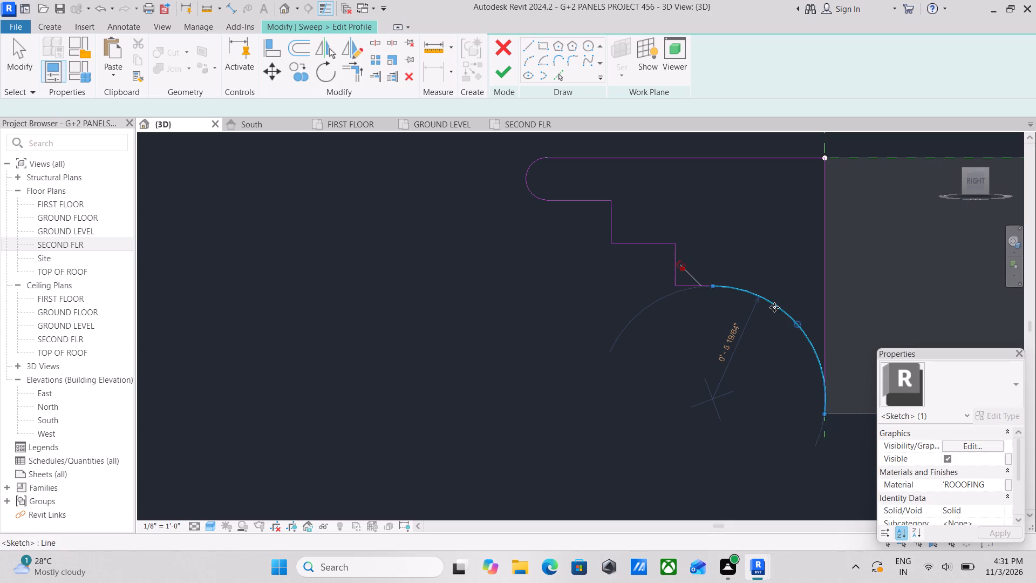
pyautogui.rightClick(774, 307)
pyautogui.click(805, 333)
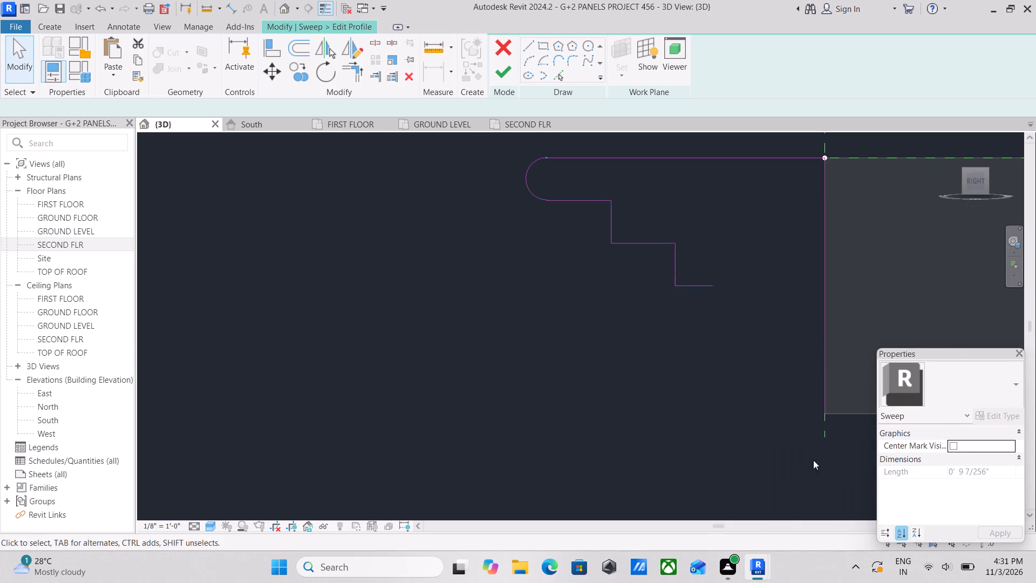
pyautogui.click(529, 59)
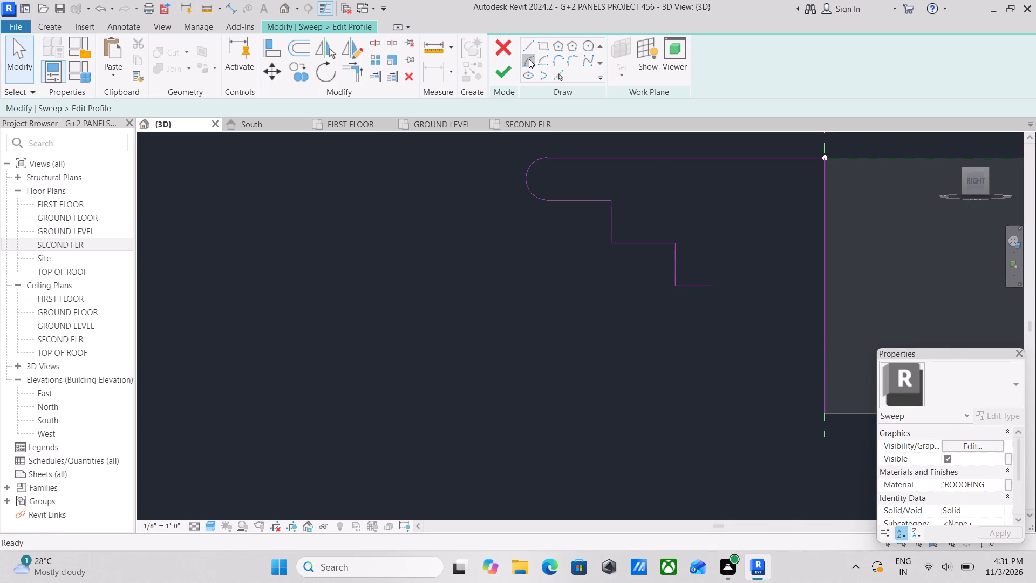
pyautogui.click(821, 415)
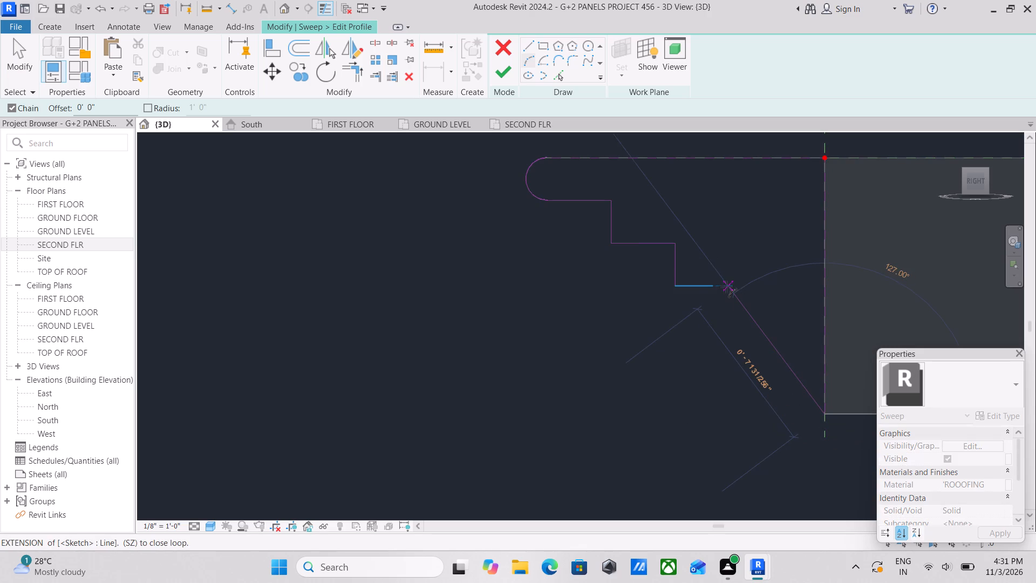
pyautogui.click(714, 284)
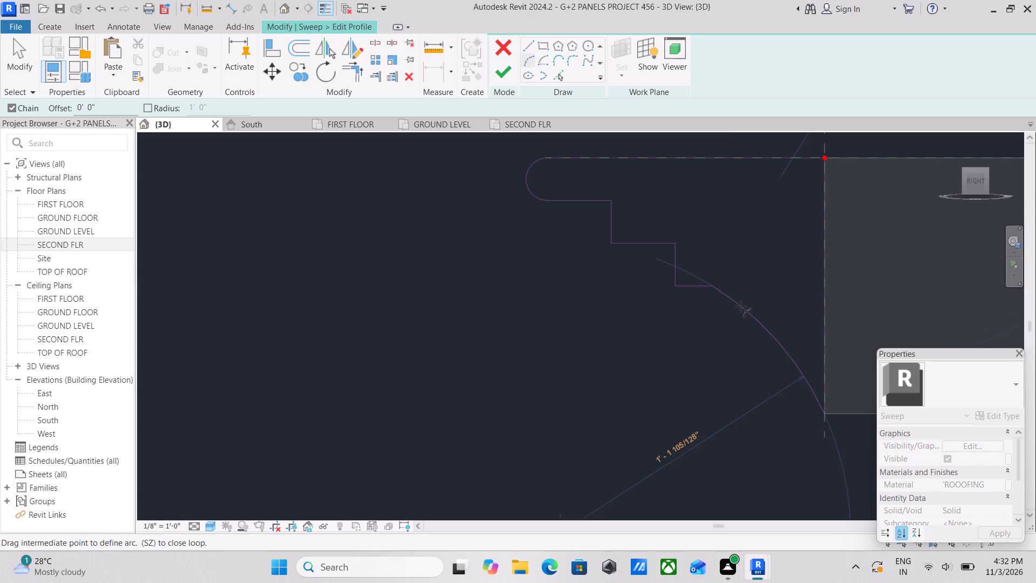
pyautogui.click(746, 304)
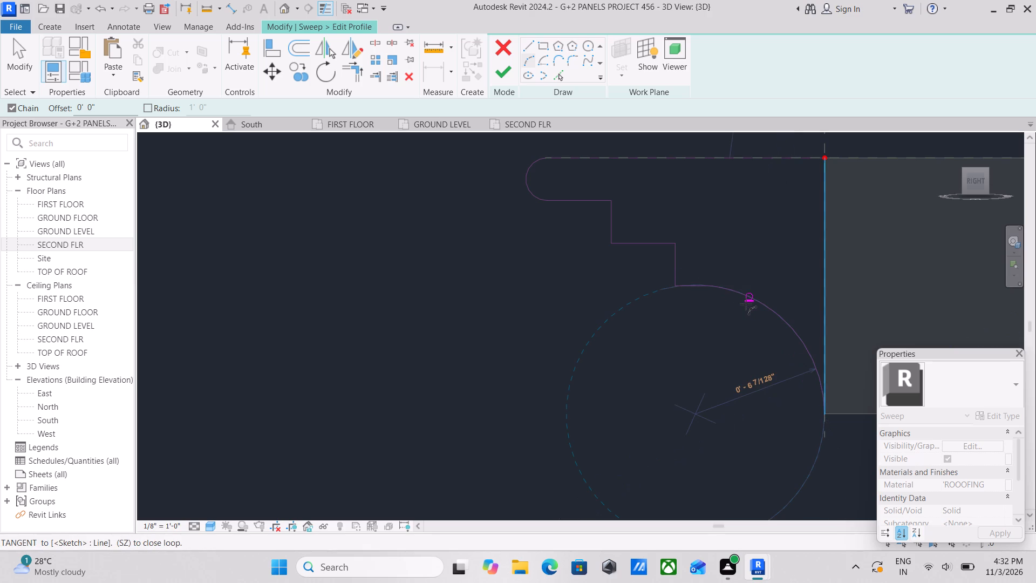
pyautogui.scroll(5, 847, 443)
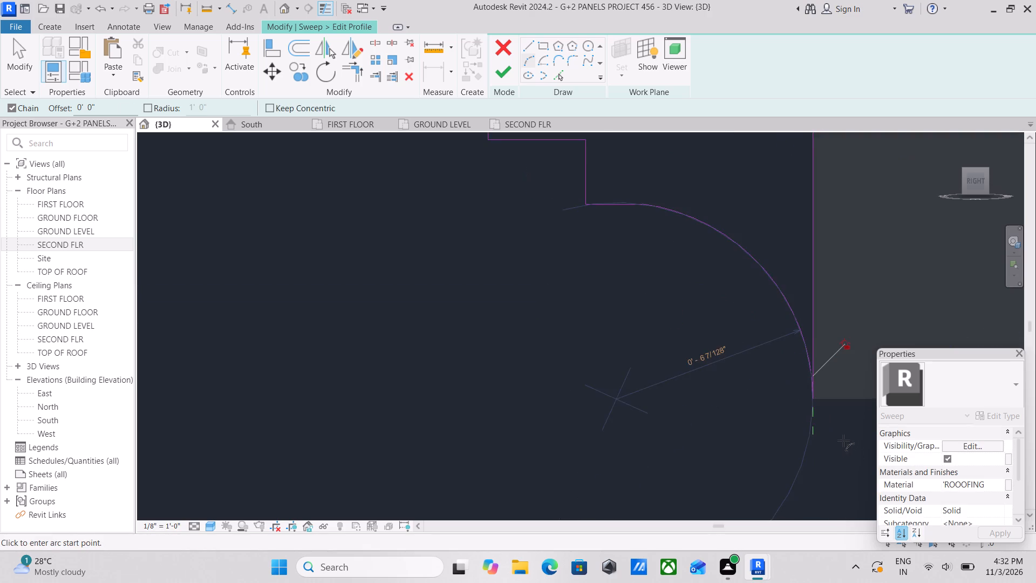
pyautogui.scroll(2, 843, 440)
pyautogui.press('Escape')
pyautogui.press('Escape')
pyautogui.scroll(3, 808, 360)
pyautogui.press('Escape')
# Delete the short horizontal line at the lowest return and the underside arc from the cornice profile.
pyautogui.scroll(-1, 770, 284)
pyautogui.moveTo(771, 285); pyautogui.dragTo(772, 289, button='middle')
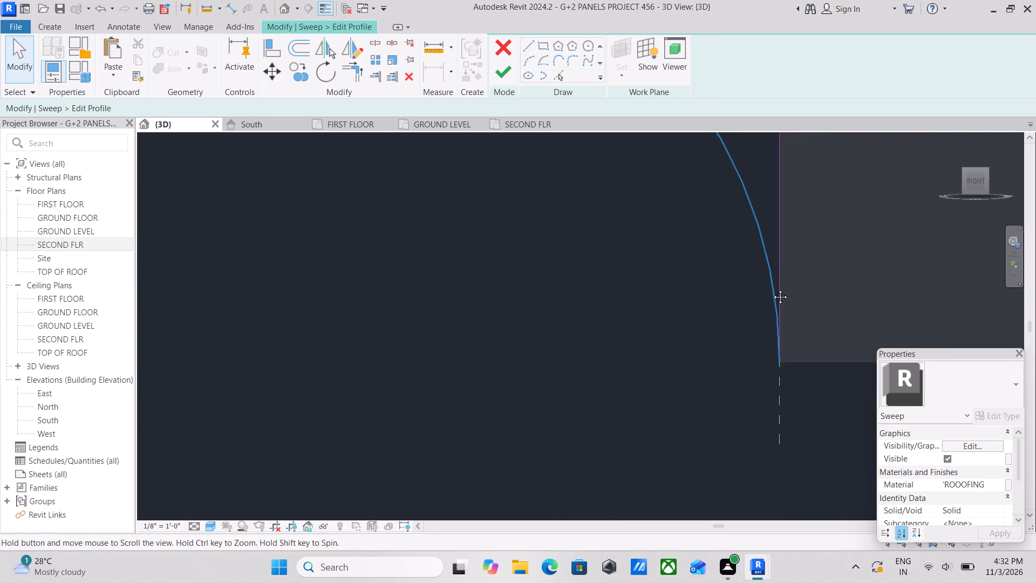
pyautogui.moveTo(772, 289); pyautogui.dragTo(799, 409, button='middle')
pyautogui.scroll(-8, 731, 333)
pyautogui.press('Escape')
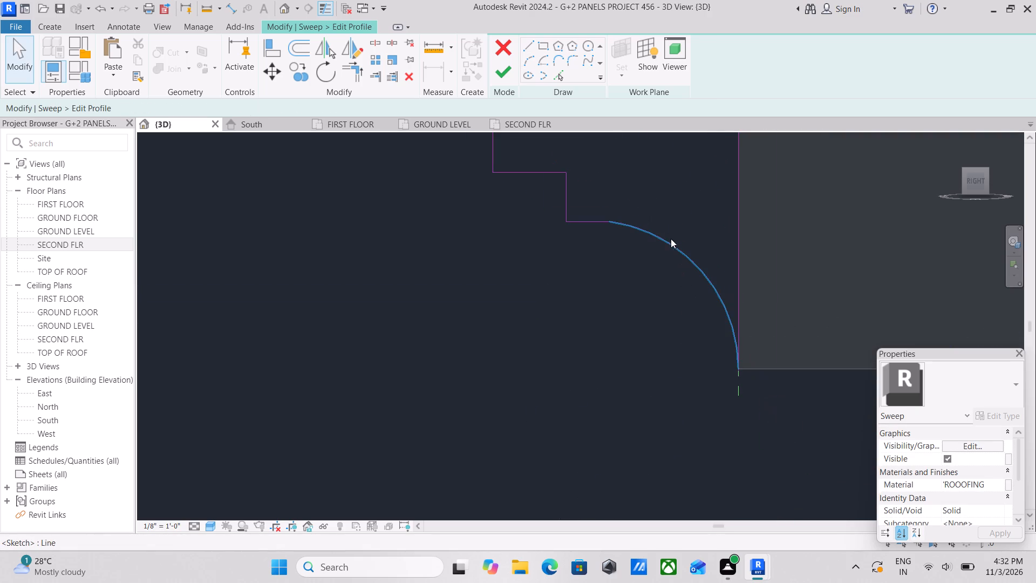
pyautogui.click(669, 241)
pyautogui.press('Escape')
pyautogui.scroll(2, 604, 241)
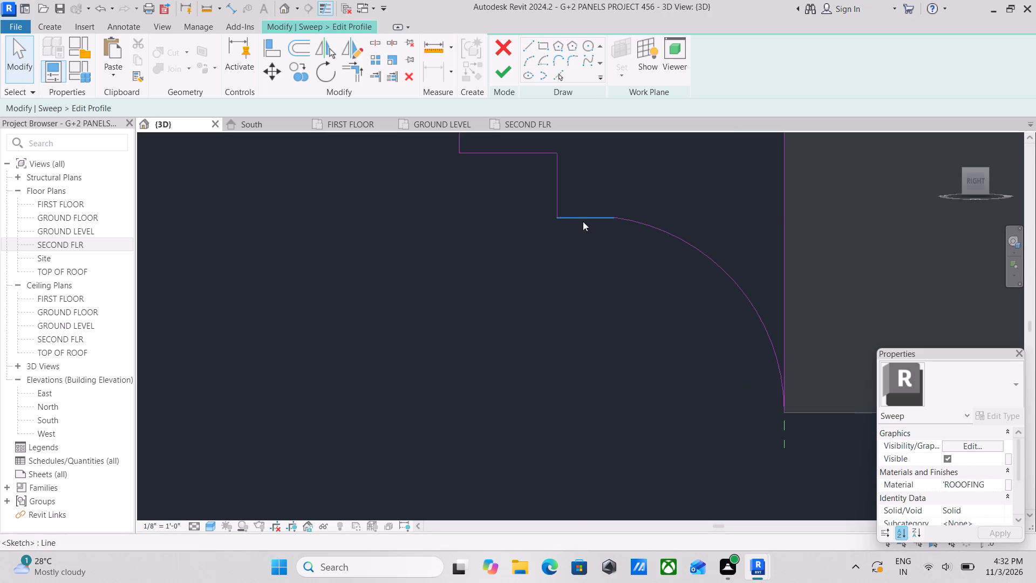
pyautogui.click(583, 219)
pyautogui.rightClick(583, 219)
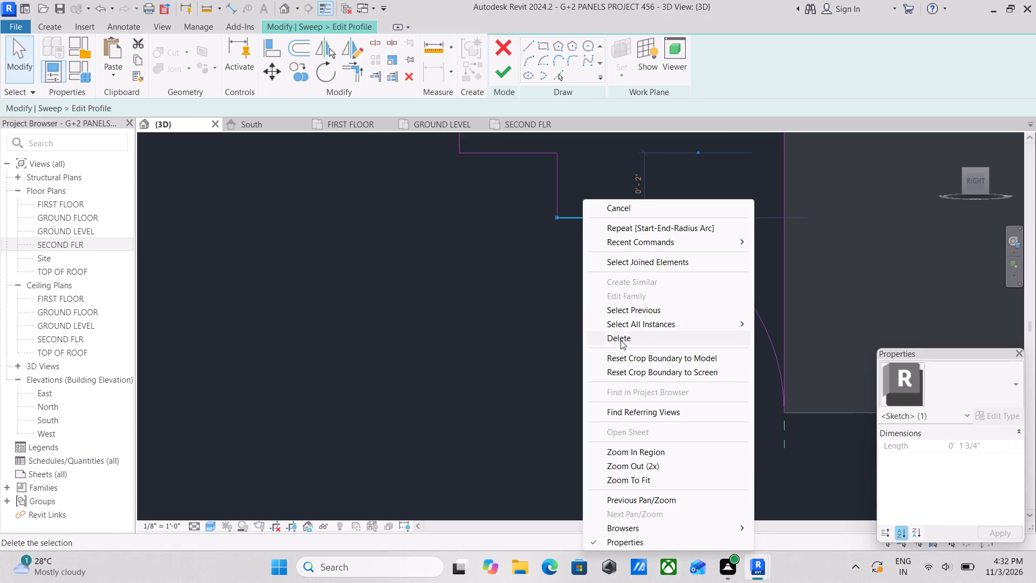
pyautogui.click(621, 338)
pyautogui.click(653, 226)
pyautogui.rightClick(653, 226)
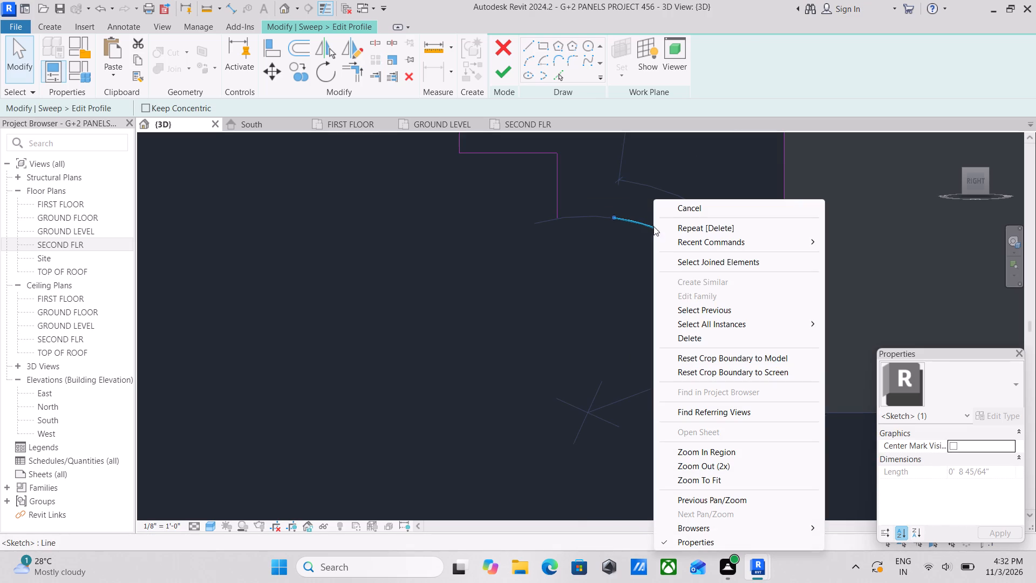
pyautogui.click(693, 342)
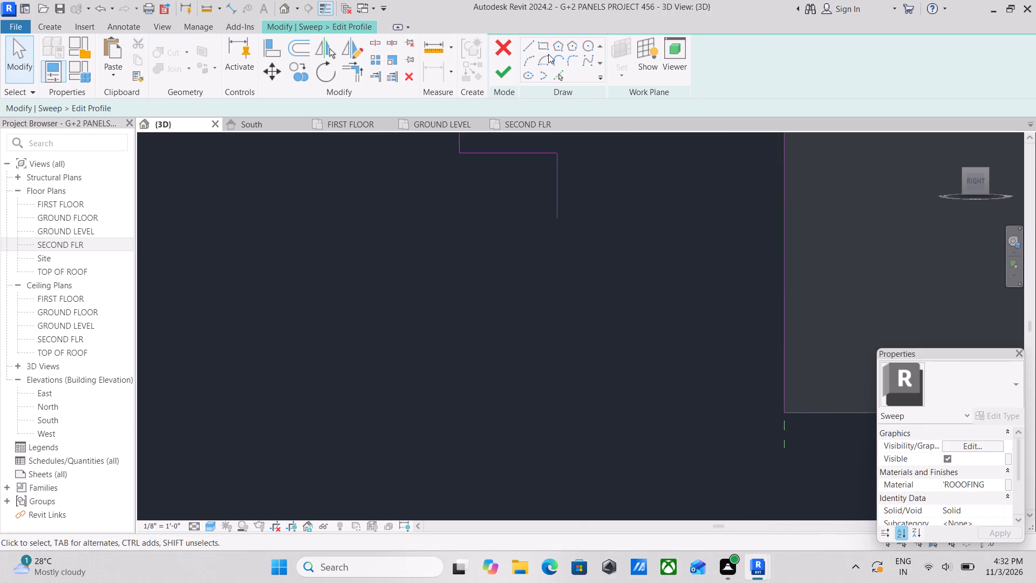
# Draw an underside arc of about 6 7/8" radius from the roof's bottom corner to the lower end of the last vertical line.
pyautogui.click(529, 54)
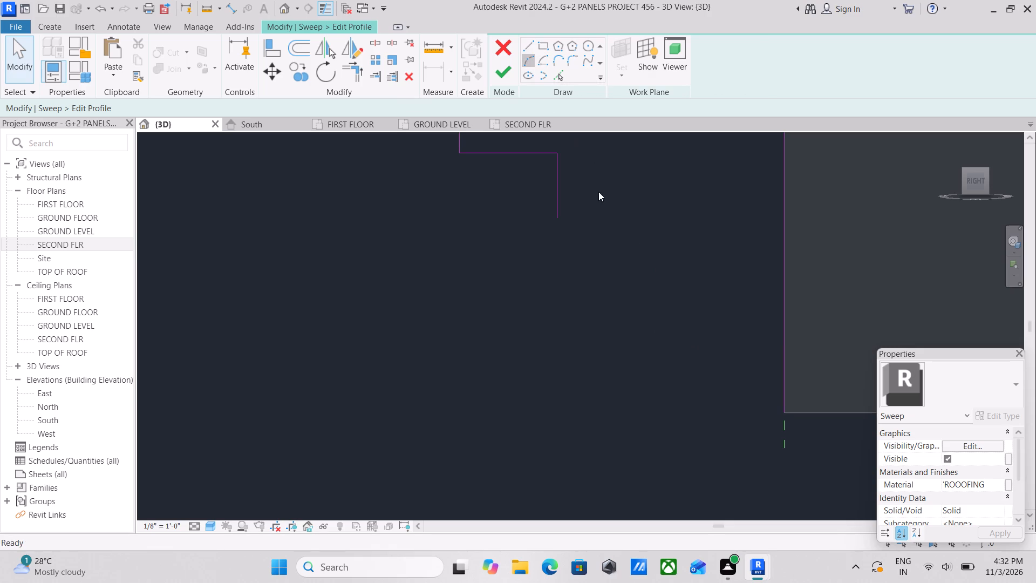
pyautogui.moveTo(785, 412); pyautogui.dragTo(777, 408)
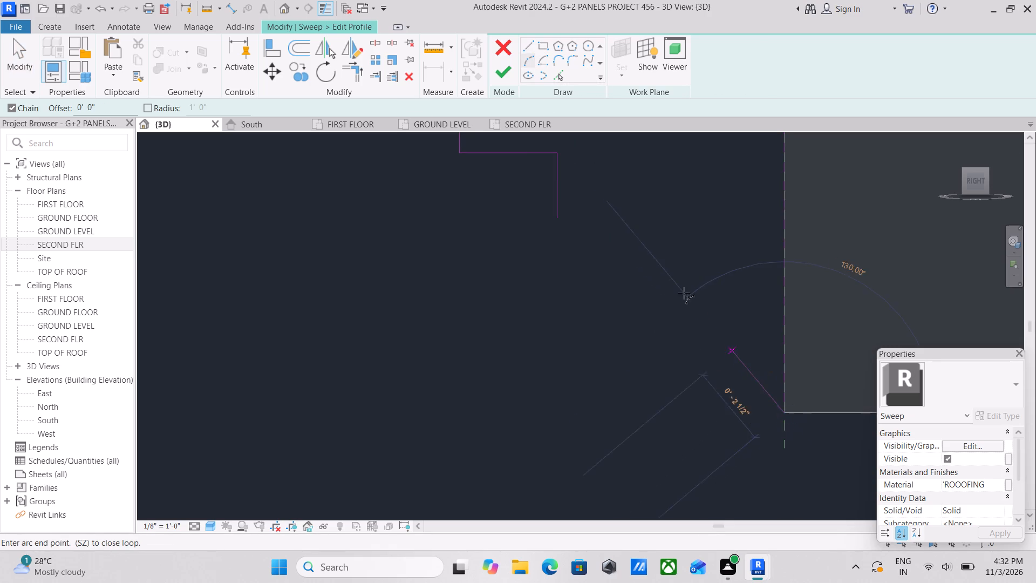
pyautogui.click(555, 215)
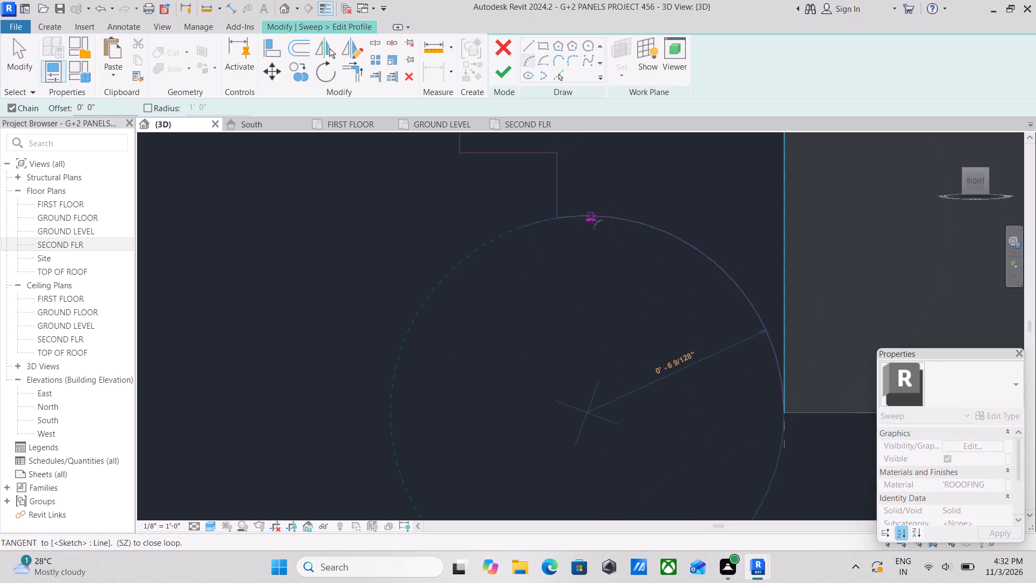
pyautogui.click(723, 285)
pyautogui.scroll(-3, 667, 215)
pyautogui.moveTo(667, 218); pyautogui.dragTo(670, 267, button='middle')
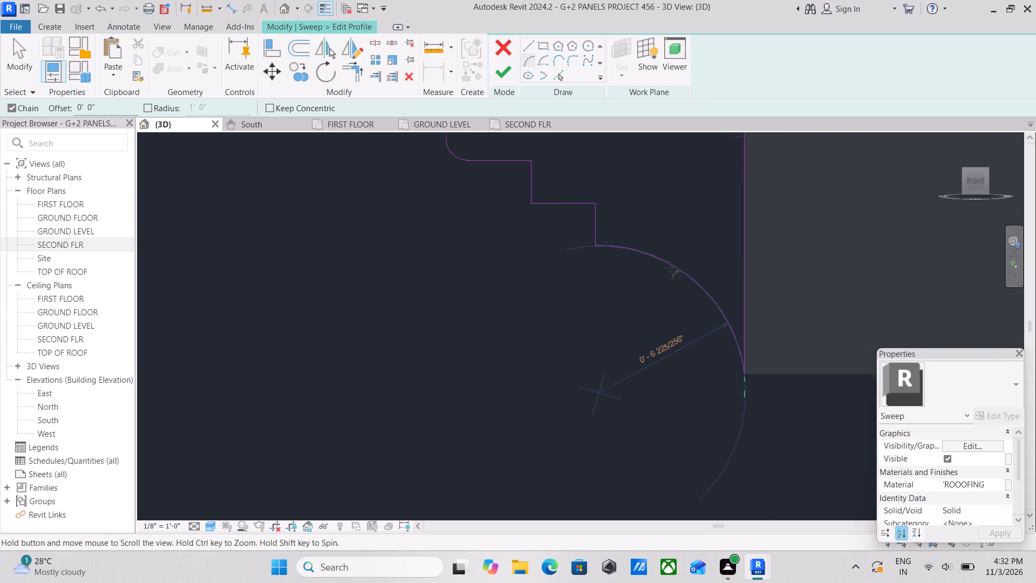
pyautogui.scroll(12, 738, 433)
pyautogui.scroll(-3, 615, 389)
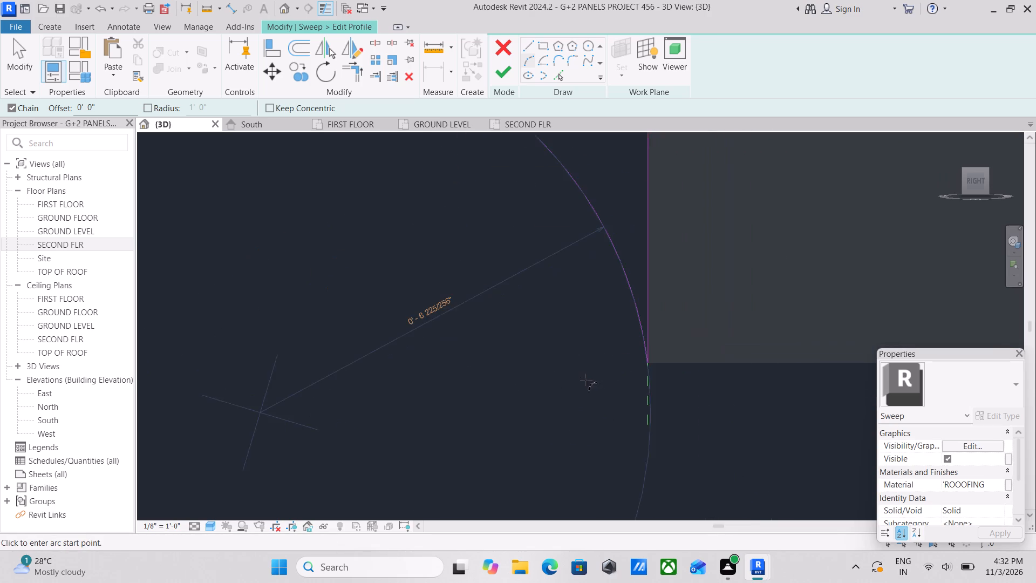
pyautogui.scroll(-9, 586, 379)
pyautogui.moveTo(563, 350); pyautogui.dragTo(626, 445, button='middle')
pyautogui.scroll(-2, 528, 347)
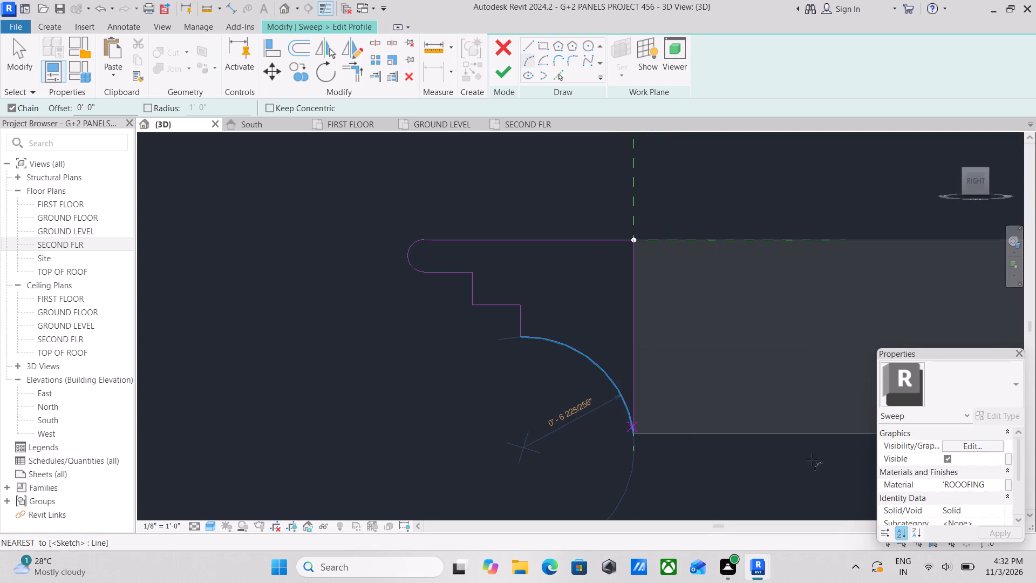
pyautogui.scroll(-1, 1023, 506)
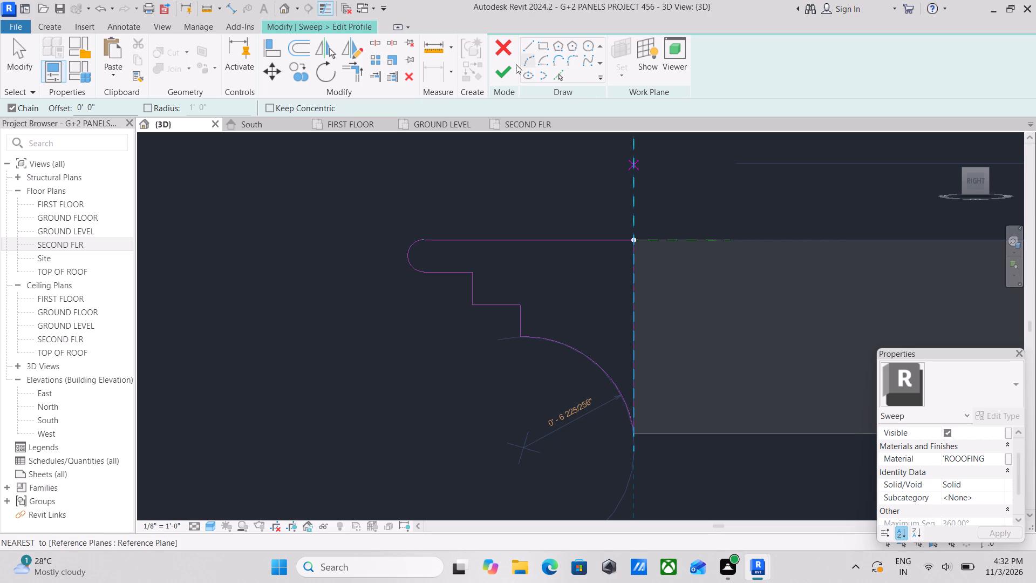
# Finish the cornice profile, the sweep and the in-place model.
pyautogui.click(497, 74)
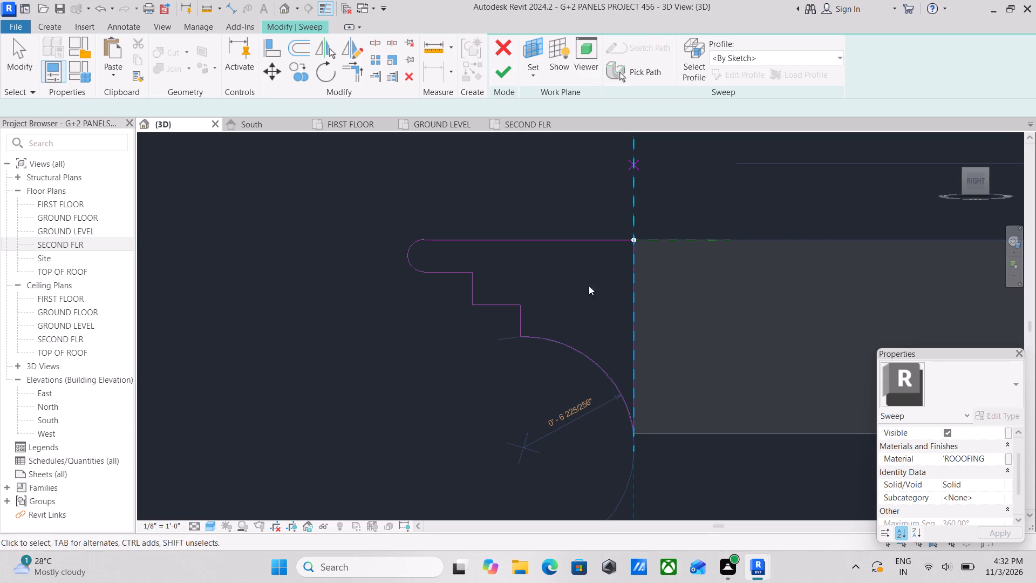
pyautogui.scroll(-3, 516, 172)
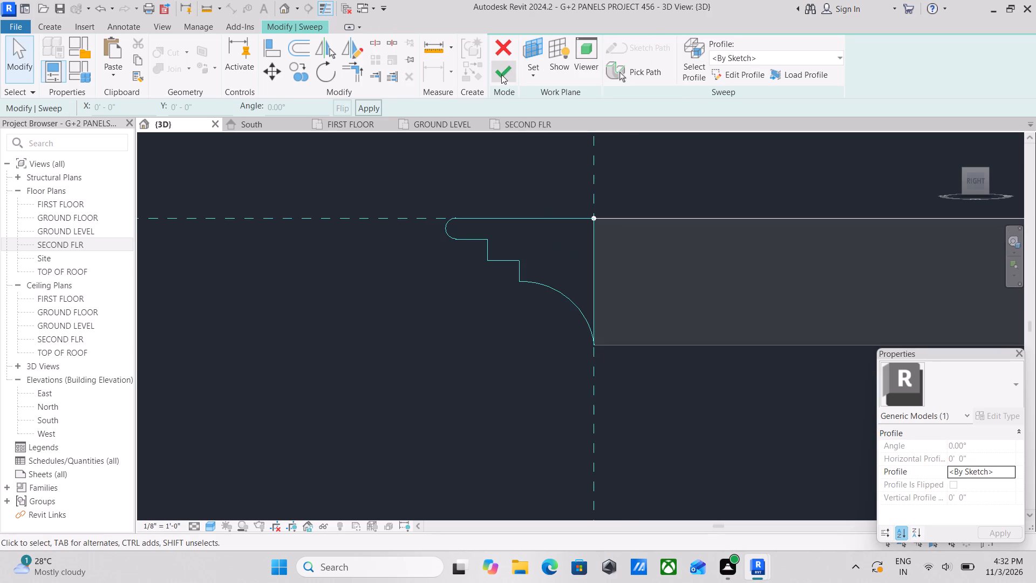
pyautogui.click(503, 76)
pyautogui.scroll(-4, 679, 397)
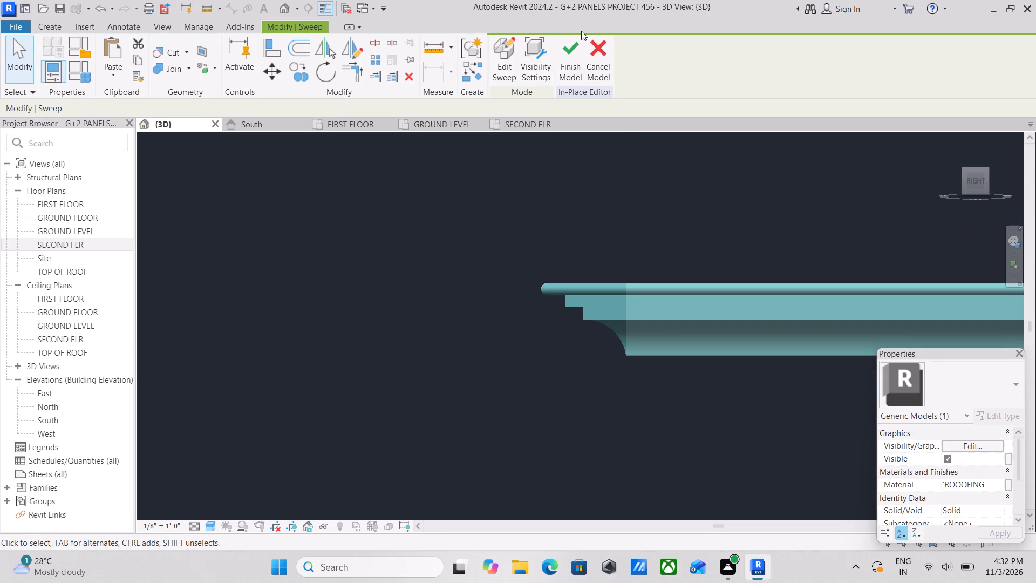
pyautogui.click(569, 40)
# Examine the finished cornice sweep along the front and right sides of the roof, including its corners.
pyautogui.scroll(-5, 646, 253)
pyautogui.scroll(-2, 717, 301)
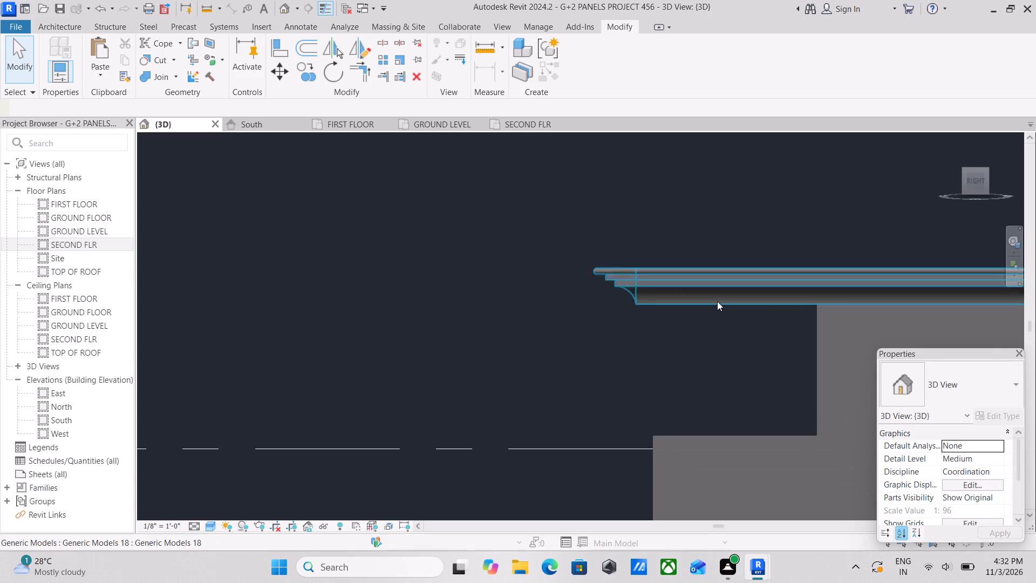
pyautogui.scroll(-5, 717, 301)
pyautogui.scroll(-2, 765, 334)
pyautogui.press('Escape')
pyautogui.scroll(-2, 733, 314)
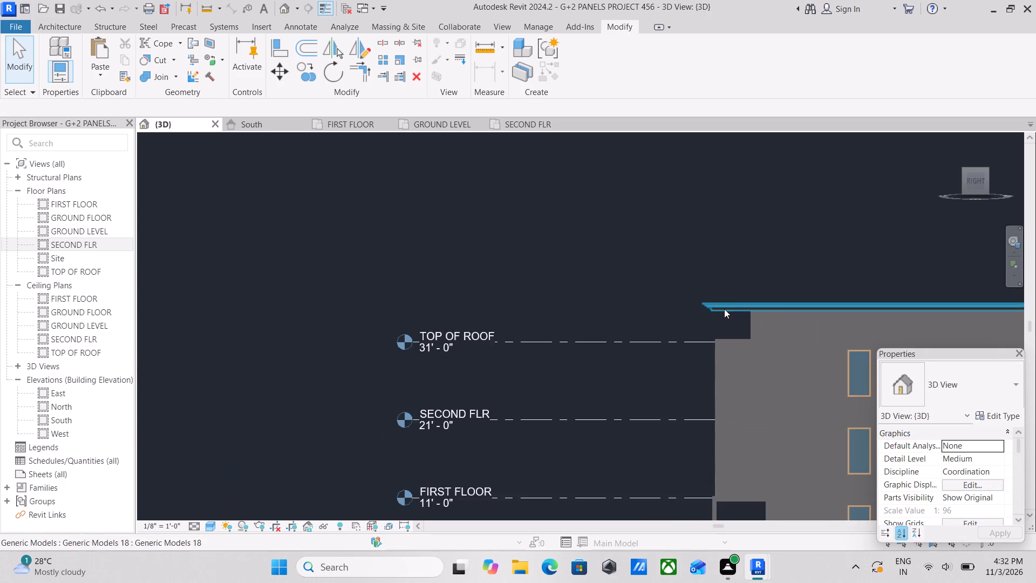
pyautogui.keyDown('shift'); pyautogui.moveTo(724, 309); pyautogui.dragTo(829, 406, button='middle'); pyautogui.keyUp('shift')
pyautogui.keyDown('shift'); pyautogui.moveTo(810, 386); pyautogui.dragTo(801, 274, button='middle'); pyautogui.keyUp('shift')
pyautogui.scroll(2, 869, 334)
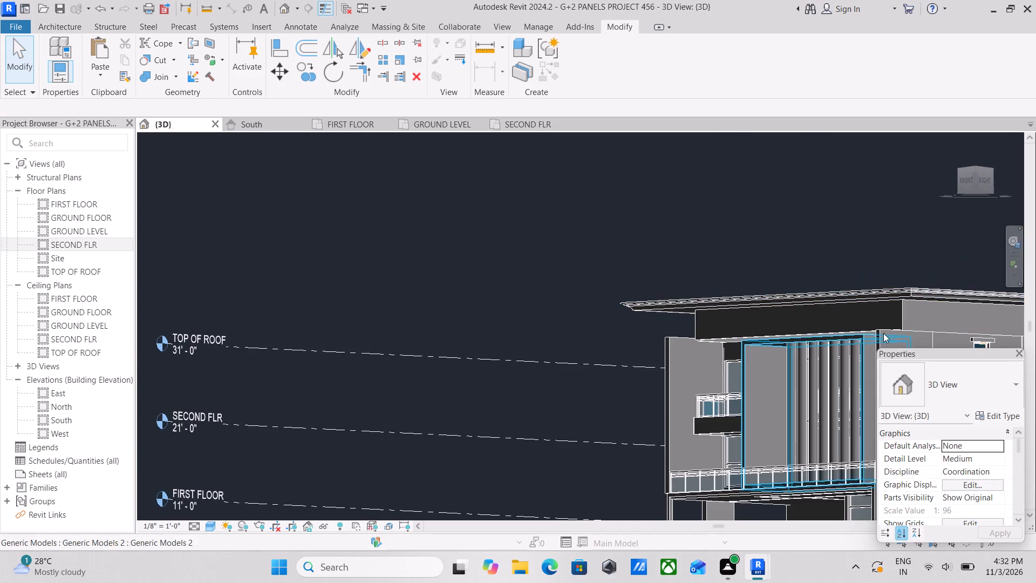
pyautogui.scroll(1, 883, 333)
pyautogui.keyDown('shift'); pyautogui.moveTo(888, 307); pyautogui.dragTo(803, 305, button='middle'); pyautogui.keyUp('shift')
pyautogui.keyDown('shift'); pyautogui.scroll(2, 803, 305); pyautogui.keyUp('shift')
pyautogui.scroll(7, 669, 269)
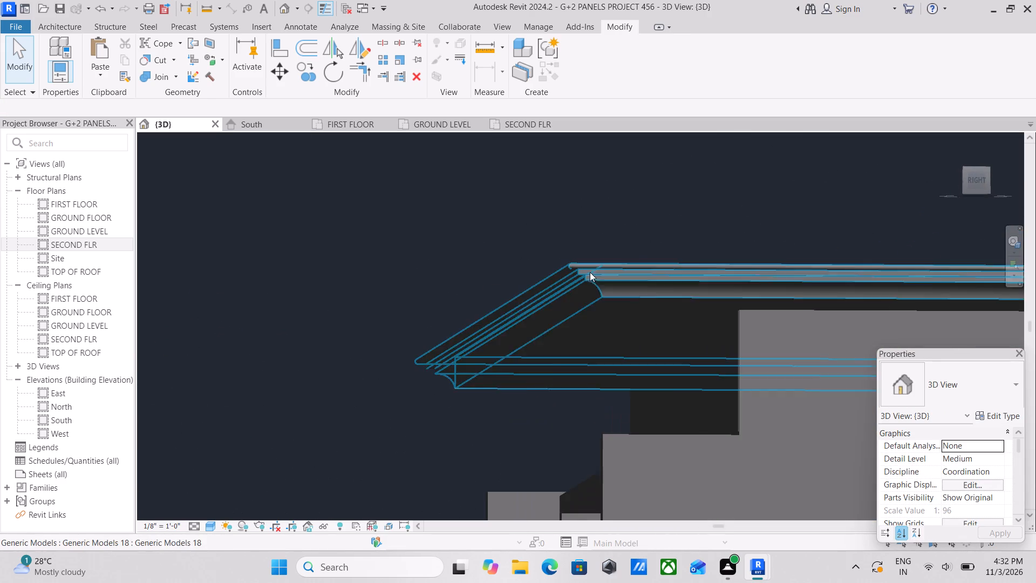
pyautogui.scroll(3, 590, 272)
pyautogui.scroll(-8, 685, 340)
pyautogui.keyDown('shift'); pyautogui.moveTo(685, 344); pyautogui.dragTo(718, 385, button='middle'); pyautogui.keyUp('shift')
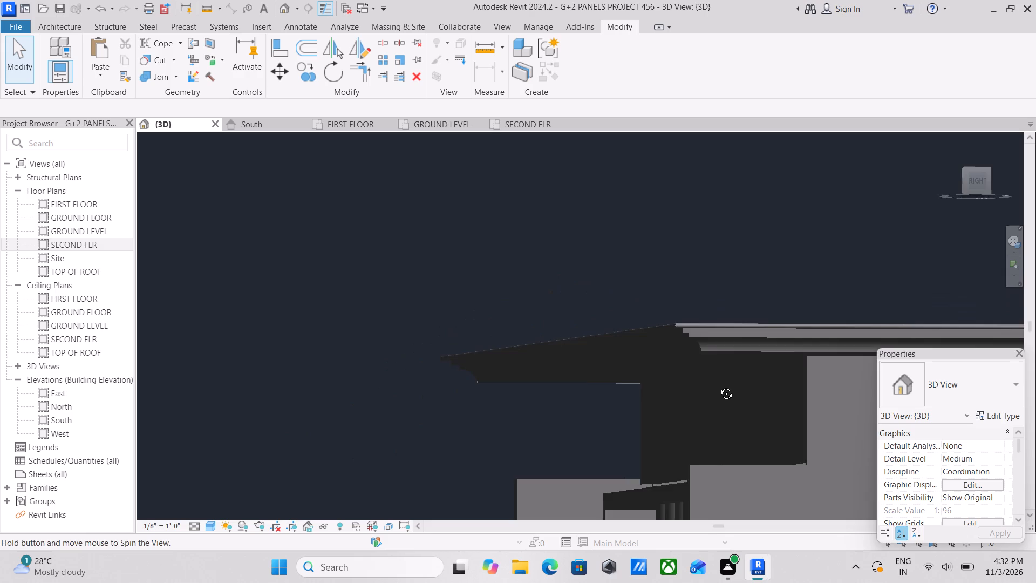
pyautogui.keyDown('shift'); pyautogui.moveTo(718, 385); pyautogui.dragTo(721, 390, button='middle'); pyautogui.keyUp('shift')
pyautogui.moveTo(715, 384); pyautogui.dragTo(653, 279, button='middle')
pyautogui.keyDown('shift'); pyautogui.moveTo(696, 392); pyautogui.dragTo(756, 375, button='middle'); pyautogui.keyUp('shift')
pyautogui.keyDown('shift'); pyautogui.scroll(-1, 697, 391); pyautogui.keyUp('shift')
pyautogui.scroll(1, 761, 382)
pyautogui.scroll(-2, 762, 388)
pyautogui.moveTo(759, 387); pyautogui.dragTo(726, 382, button='middle')
pyautogui.keyDown('shift'); pyautogui.scroll(-2, 676, 389); pyautogui.keyUp('shift')
pyautogui.keyDown('shift'); pyautogui.moveTo(676, 389); pyautogui.dragTo(690, 385, button='middle'); pyautogui.keyUp('shift')
pyautogui.scroll(-2, 693, 385)
pyautogui.moveTo(692, 384); pyautogui.dragTo(662, 368, button='middle')
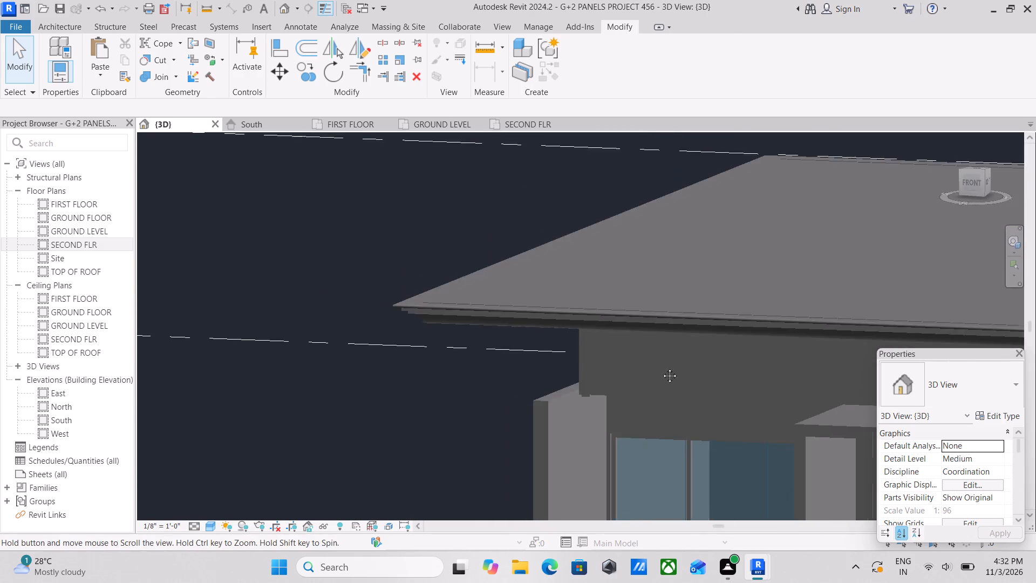
pyautogui.moveTo(662, 368); pyautogui.dragTo(408, 284, button='middle')
pyautogui.scroll(-3, 632, 358)
pyautogui.moveTo(632, 358); pyautogui.dragTo(632, 339, button='middle')
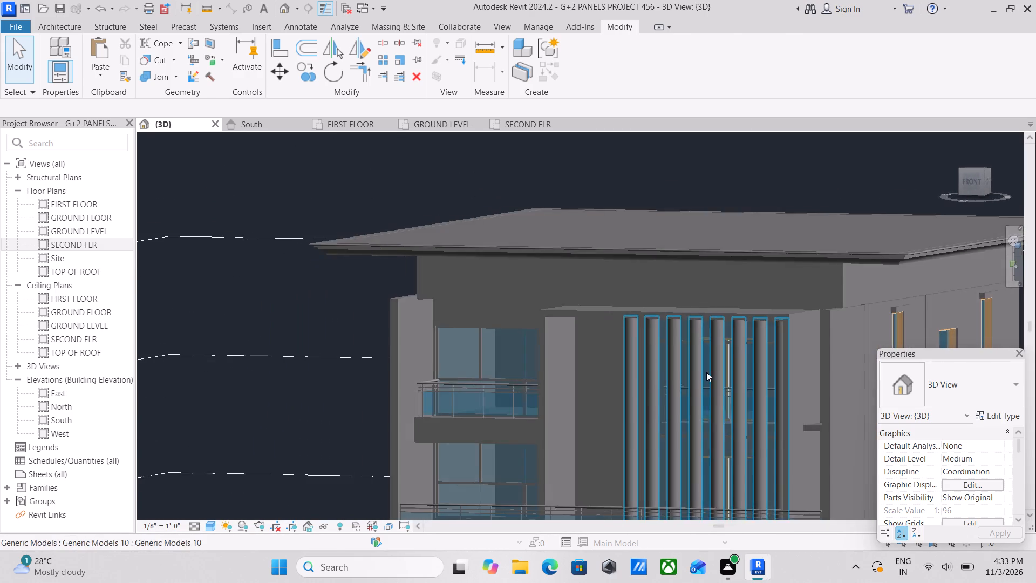
pyautogui.moveTo(690, 363); pyautogui.dragTo(464, 287, button='middle')
pyautogui.keyDown('shift'); pyautogui.moveTo(625, 349); pyautogui.dragTo(523, 360, button='middle'); pyautogui.keyUp('shift')
pyautogui.scroll(-1, 531, 361)
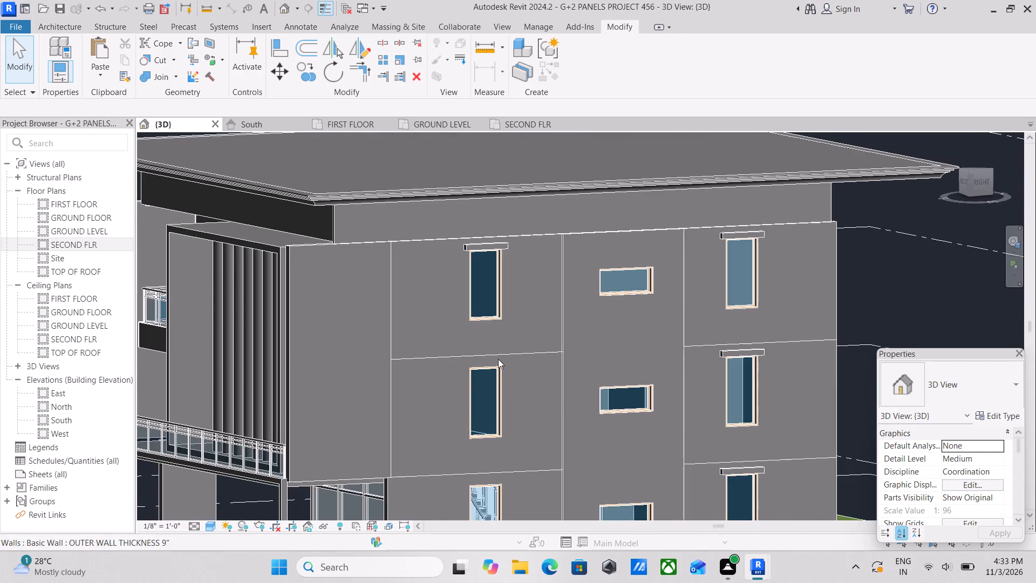
pyautogui.scroll(-1, 498, 359)
# Examine the cornice sweep along the left side of the building and at the back-left and front-left roof corners.
pyautogui.keyDown('shift'); pyautogui.moveTo(480, 357); pyautogui.dragTo(836, 417, button='middle'); pyautogui.keyUp('shift')
pyautogui.keyDown('shift'); pyautogui.moveTo(751, 408); pyautogui.dragTo(700, 334, button='middle'); pyautogui.keyUp('shift')
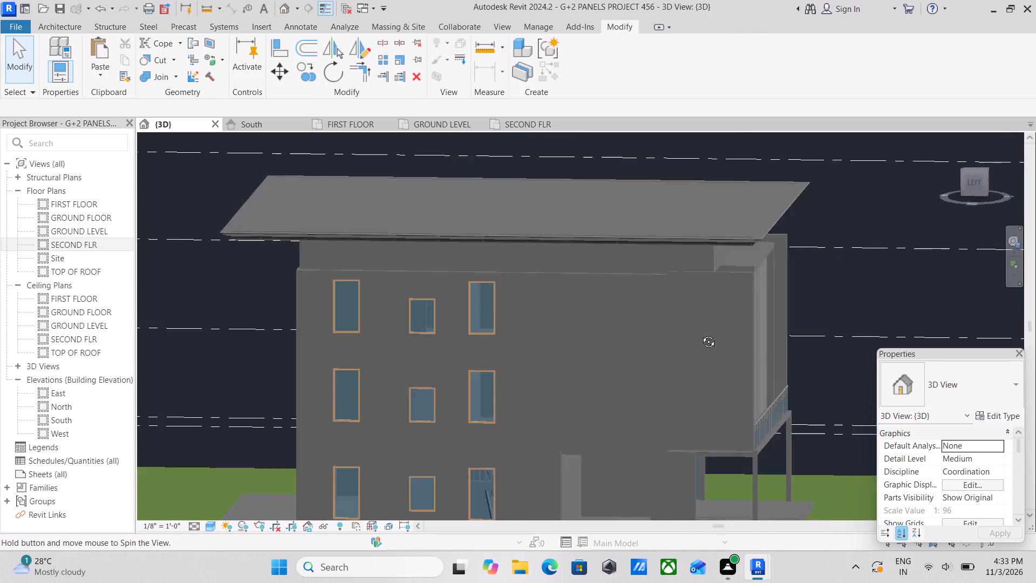
pyautogui.keyDown('shift'); pyautogui.moveTo(700, 334); pyautogui.dragTo(696, 324, button='middle'); pyautogui.keyUp('shift')
pyautogui.keyDown('shift'); pyautogui.scroll(-1, 523, 372); pyautogui.keyUp('shift')
pyautogui.keyDown('shift'); pyautogui.moveTo(523, 372); pyautogui.dragTo(567, 325, button='middle'); pyautogui.keyUp('shift')
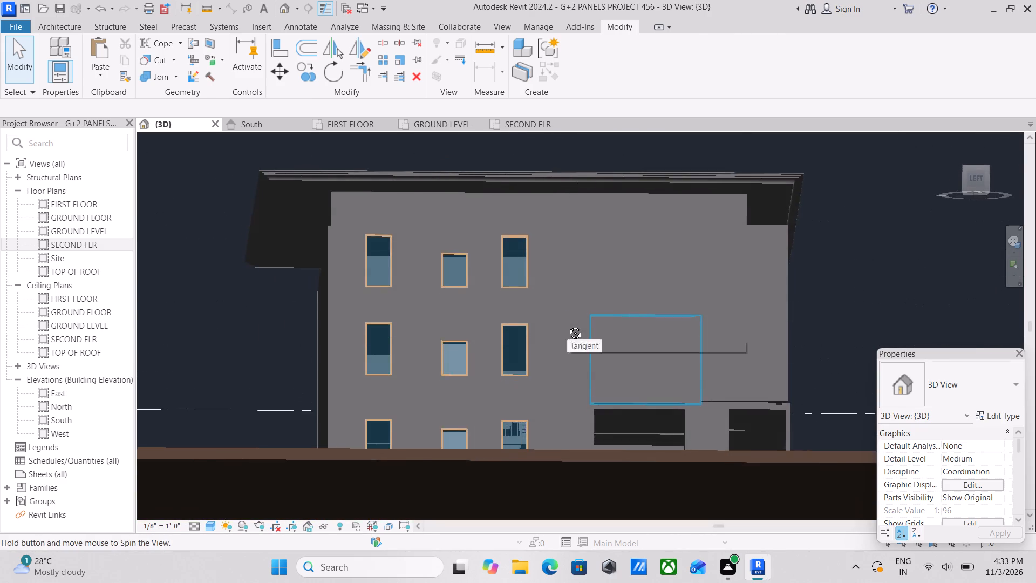
pyautogui.keyDown('shift'); pyautogui.moveTo(567, 325); pyautogui.dragTo(568, 343, button='middle'); pyautogui.keyUp('shift')
pyautogui.moveTo(591, 336); pyautogui.dragTo(613, 376, button='middle')
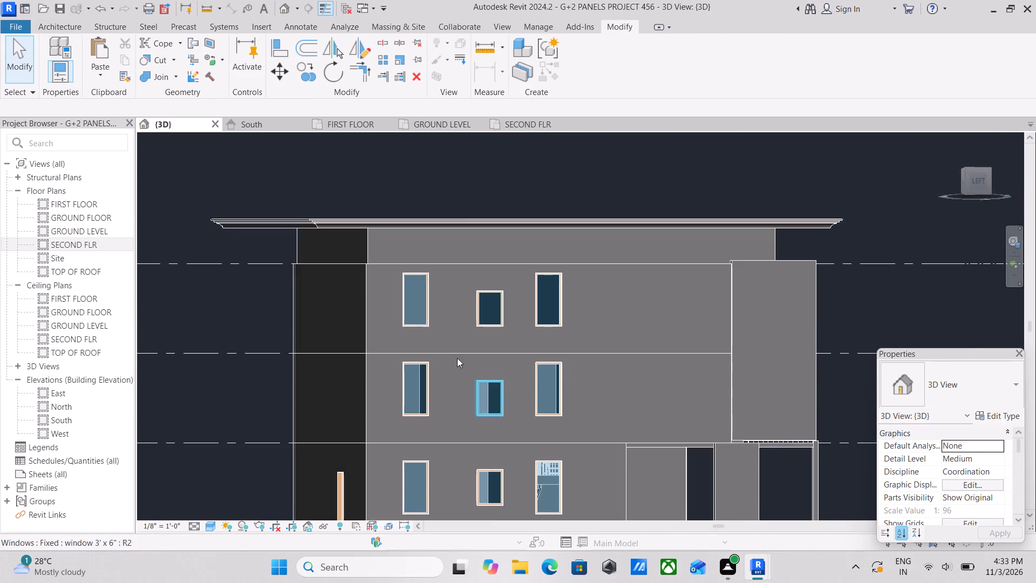
pyautogui.scroll(3, 348, 265)
pyautogui.moveTo(461, 284); pyautogui.dragTo(483, 311, button='middle')
pyautogui.keyDown('shift'); pyautogui.moveTo(482, 309); pyautogui.dragTo(540, 256, button='middle'); pyautogui.keyUp('shift')
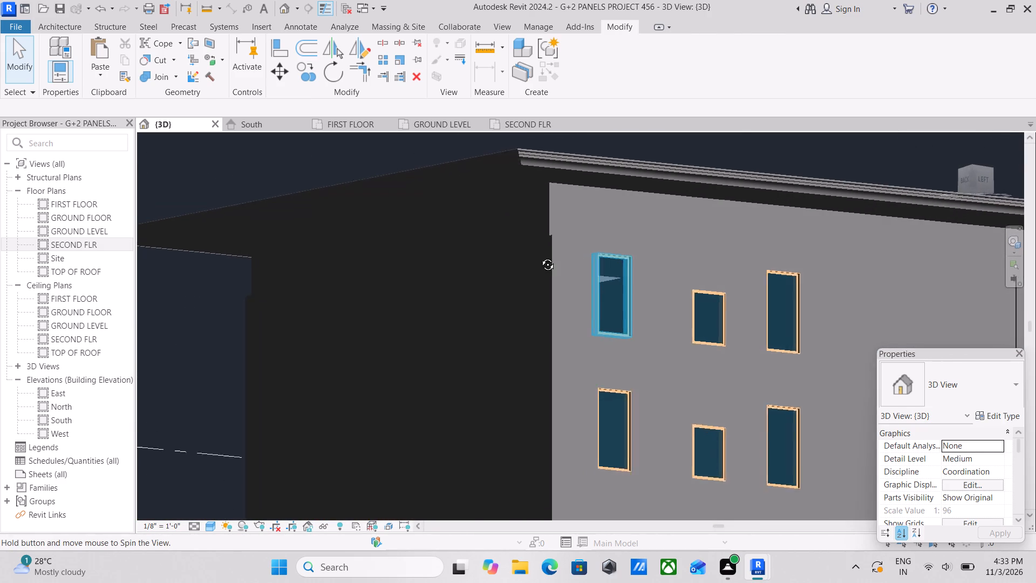
pyautogui.keyDown('shift'); pyautogui.moveTo(540, 256); pyautogui.dragTo(553, 241, button='middle'); pyautogui.keyUp('shift')
pyautogui.scroll(-2, 642, 345)
pyautogui.moveTo(632, 344); pyautogui.dragTo(580, 452, button='middle')
pyautogui.scroll(4, 635, 324)
pyautogui.moveTo(641, 311); pyautogui.dragTo(641, 412, button='middle')
pyautogui.scroll(8, 548, 315)
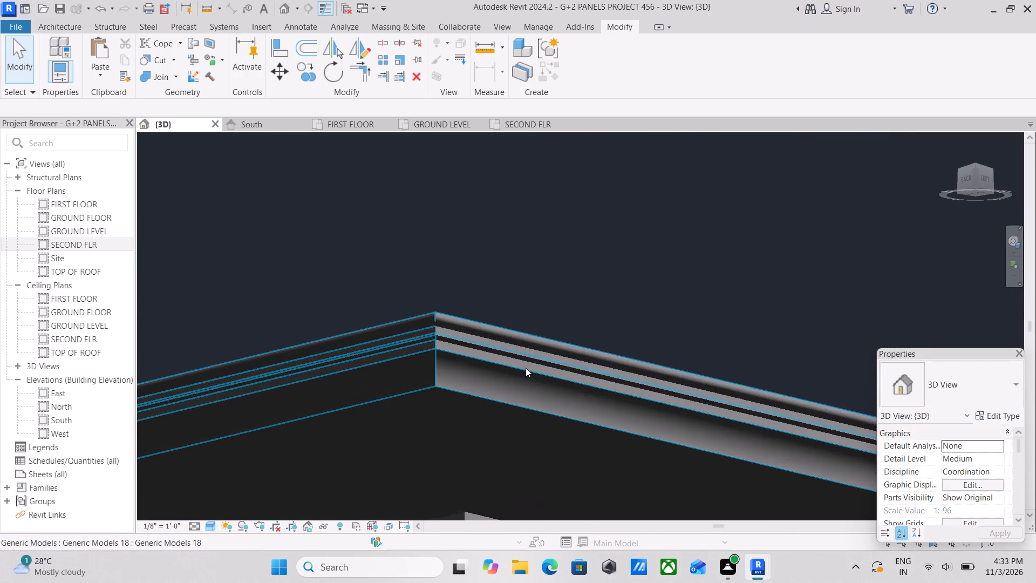
pyautogui.scroll(4, 526, 368)
pyautogui.scroll(-9, 524, 368)
pyautogui.keyDown('shift'); pyautogui.moveTo(536, 392); pyautogui.dragTo(490, 442, button='middle'); pyautogui.keyUp('shift')
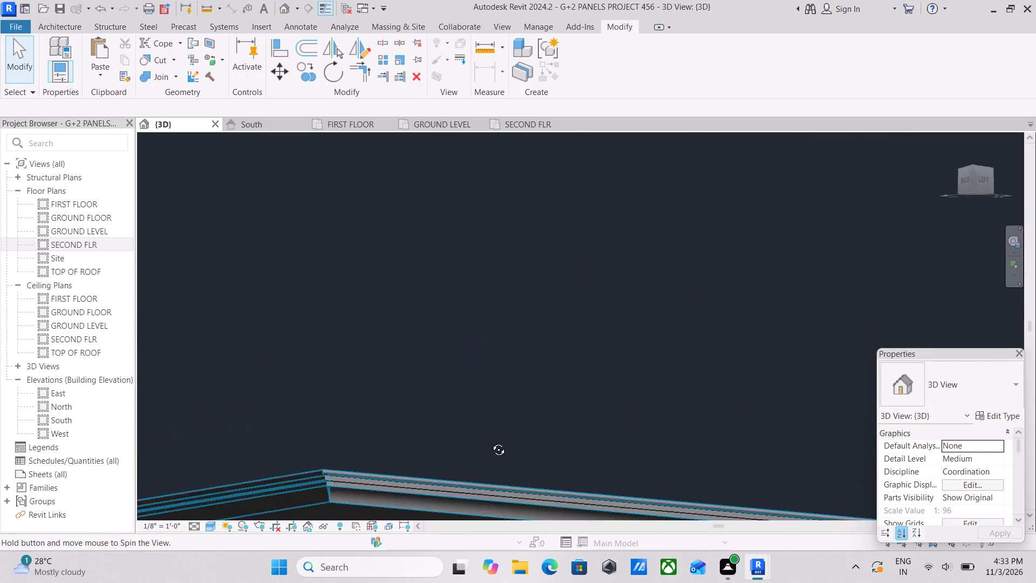
pyautogui.keyDown('shift'); pyautogui.moveTo(490, 442); pyautogui.dragTo(413, 451, button='middle'); pyautogui.keyUp('shift')
pyautogui.scroll(-4, 452, 439)
pyautogui.scroll(-3, 563, 451)
pyautogui.scroll(-4, 588, 335)
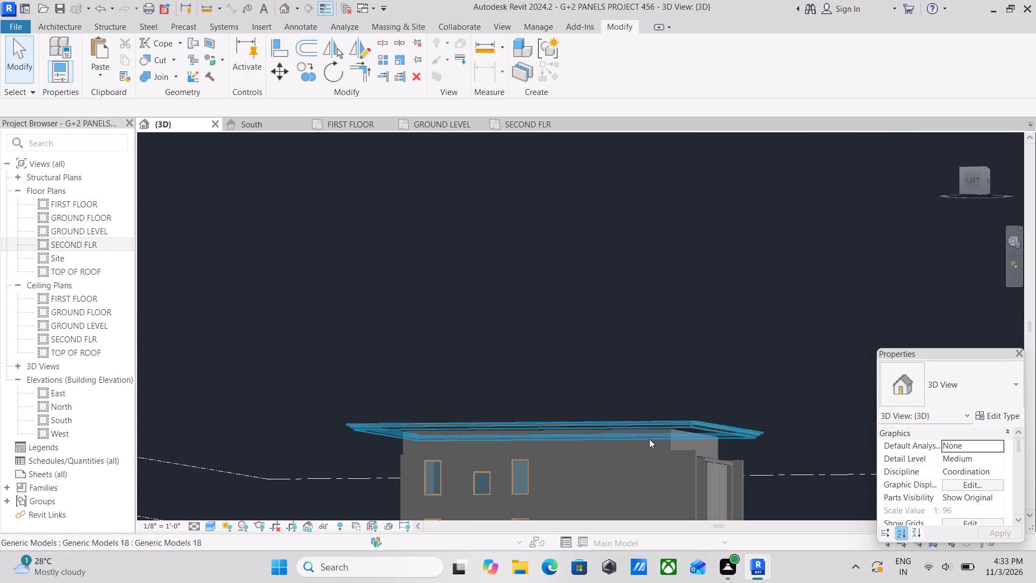
pyautogui.scroll(2, 656, 442)
pyautogui.scroll(-1, 657, 446)
pyautogui.keyDown('shift'); pyautogui.moveTo(659, 446); pyautogui.dragTo(588, 479, button='middle'); pyautogui.keyUp('shift')
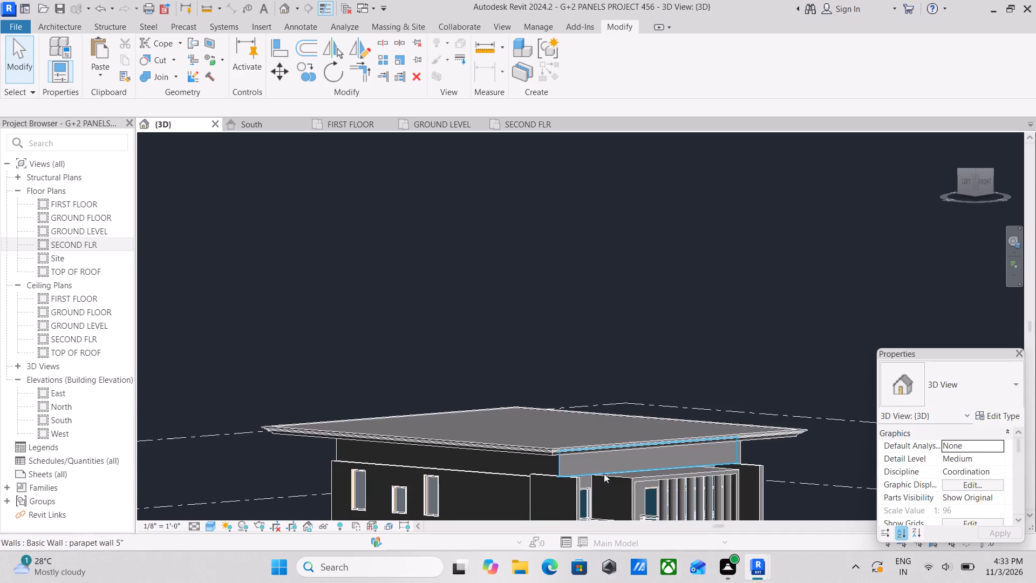
pyautogui.scroll(3, 605, 472)
pyautogui.moveTo(605, 461); pyautogui.dragTo(647, 396, button='middle')
pyautogui.scroll(6, 601, 376)
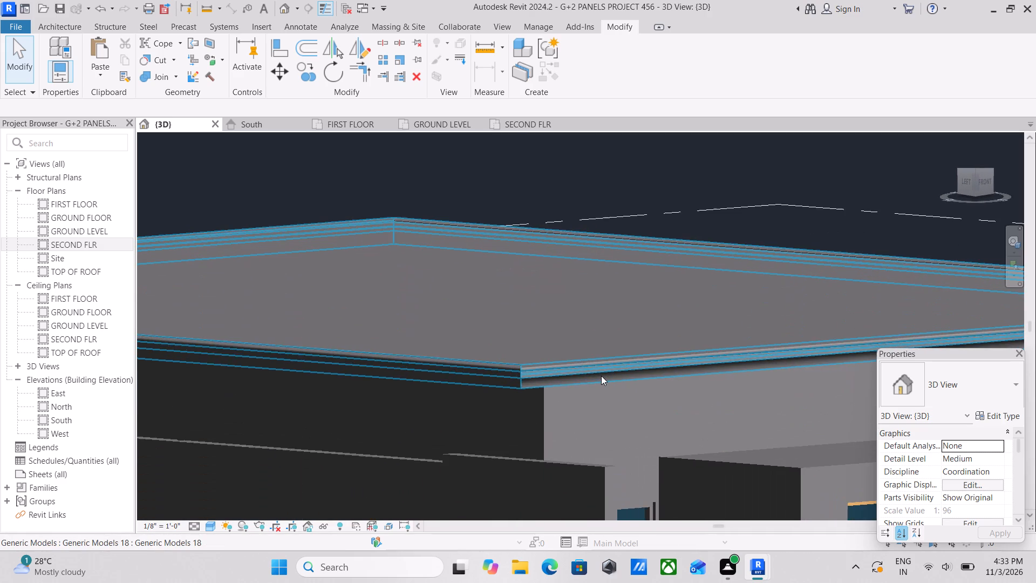
pyautogui.scroll(4, 595, 396)
pyautogui.scroll(-8, 596, 391)
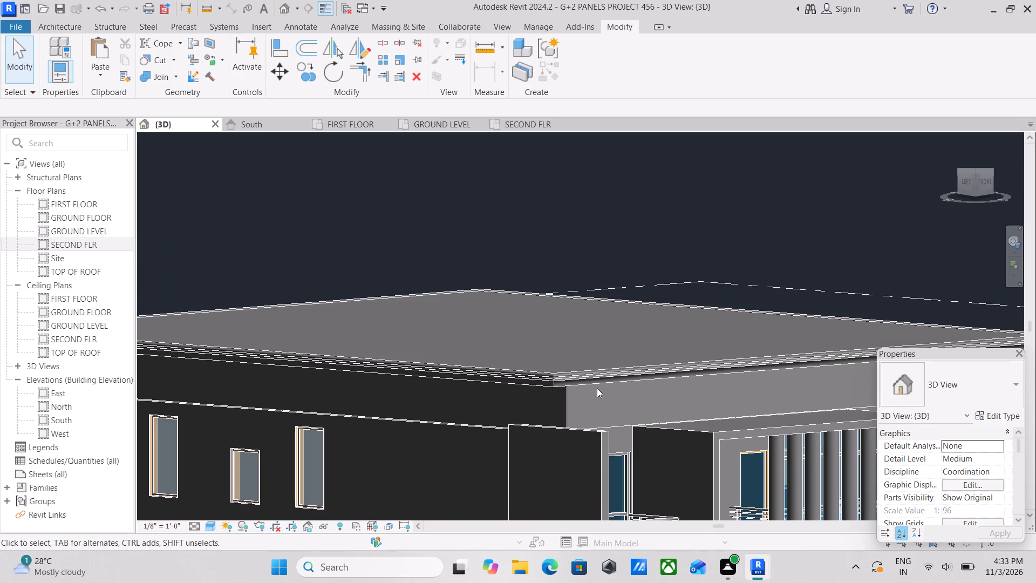
pyautogui.scroll(-4, 678, 382)
pyautogui.scroll(-1, 715, 356)
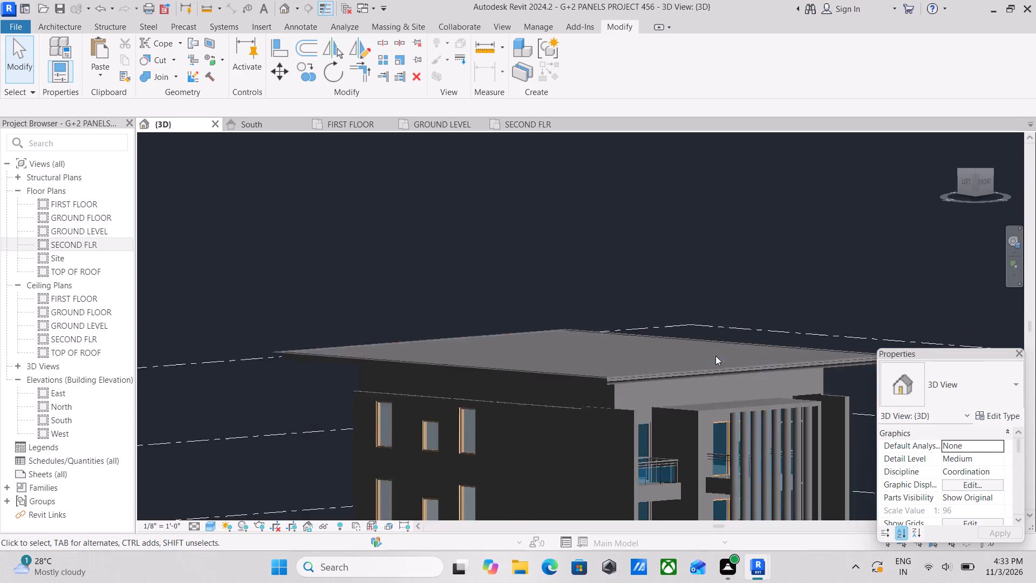
# Examine the building's front and left facades and roof in the Realistic visual style, and return the 3D view to Shaded.
pyautogui.keyDown('shift'); pyautogui.moveTo(715, 355); pyautogui.dragTo(605, 315, button='middle'); pyautogui.keyUp('shift')
pyautogui.keyDown('shift'); pyautogui.moveTo(628, 348); pyautogui.dragTo(635, 379, button='middle'); pyautogui.keyUp('shift')
pyautogui.moveTo(635, 381); pyautogui.dragTo(655, 351, button='middle')
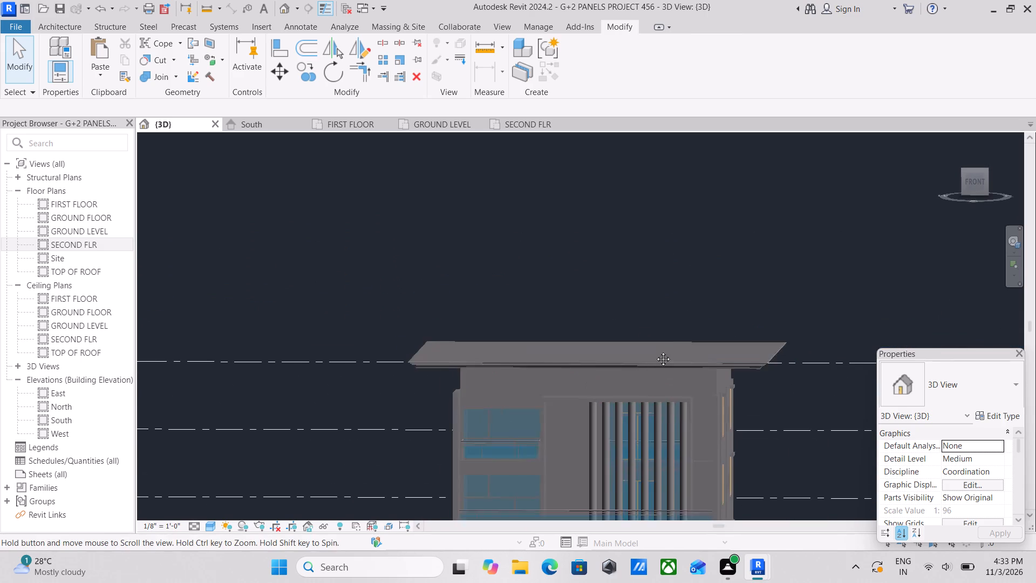
pyautogui.moveTo(655, 351); pyautogui.dragTo(701, 284, button='middle')
pyautogui.scroll(-2, 707, 390)
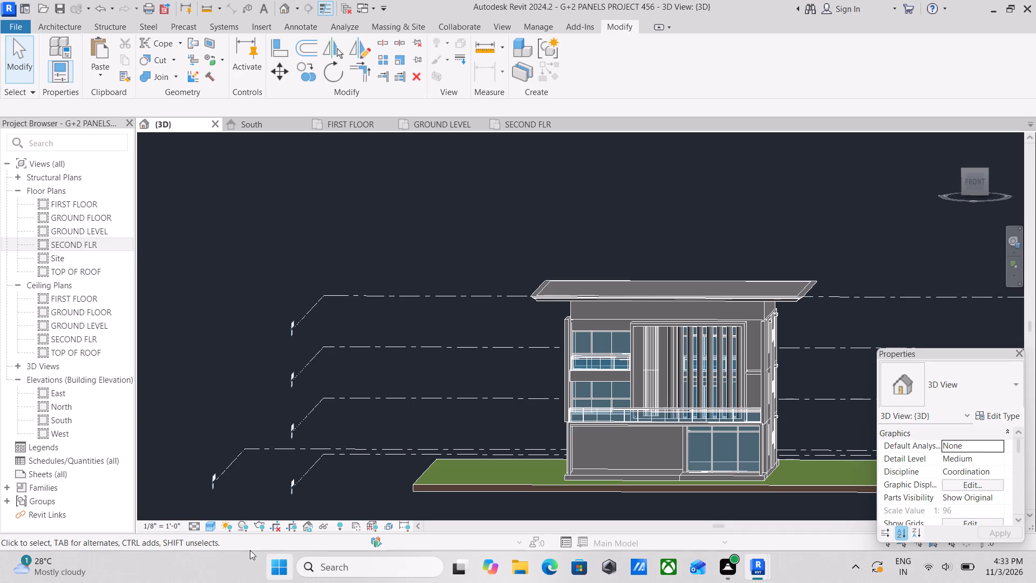
pyautogui.click(209, 525)
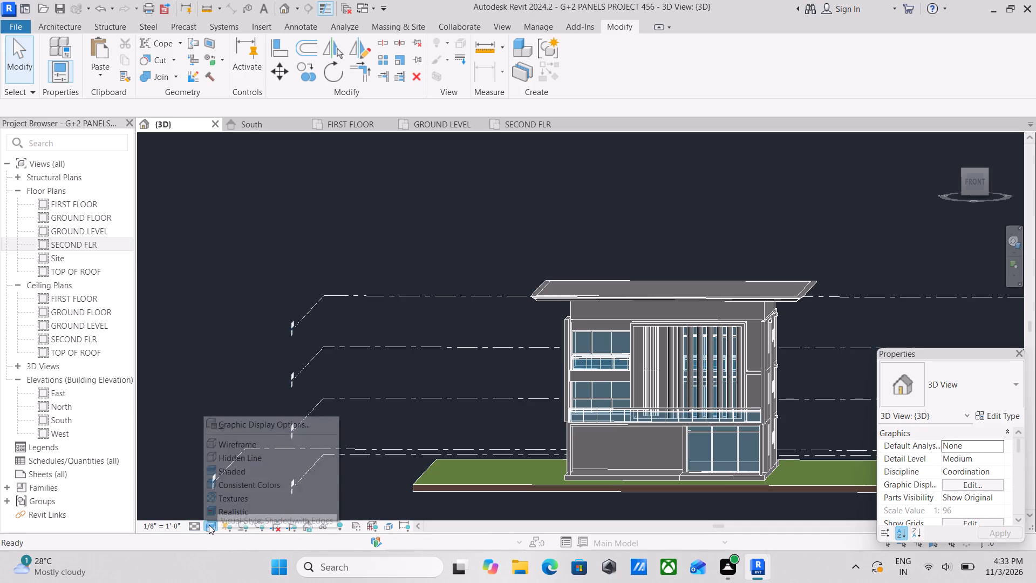
pyautogui.click(221, 514)
pyautogui.scroll(1, 682, 358)
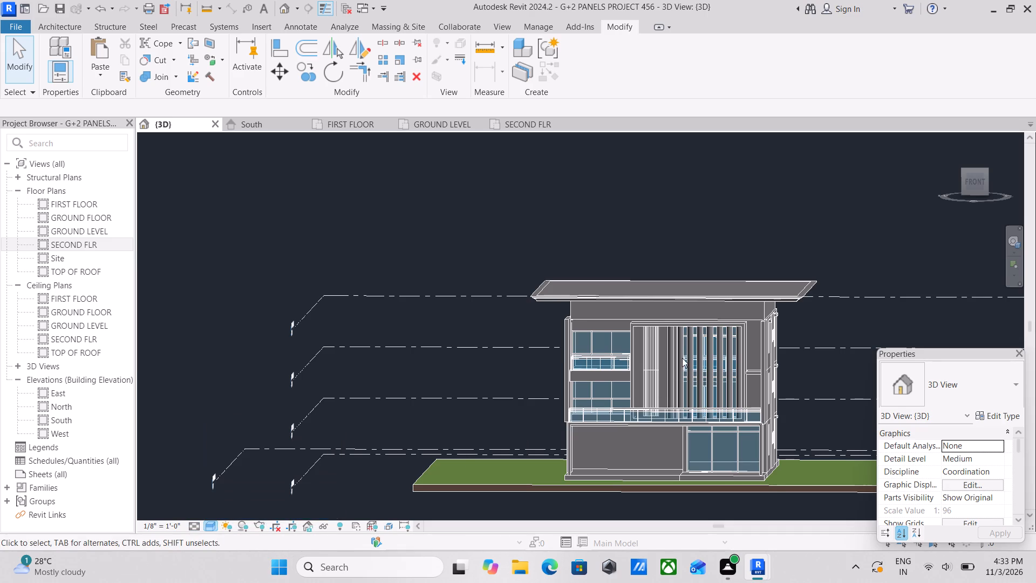
pyautogui.scroll(8, 682, 358)
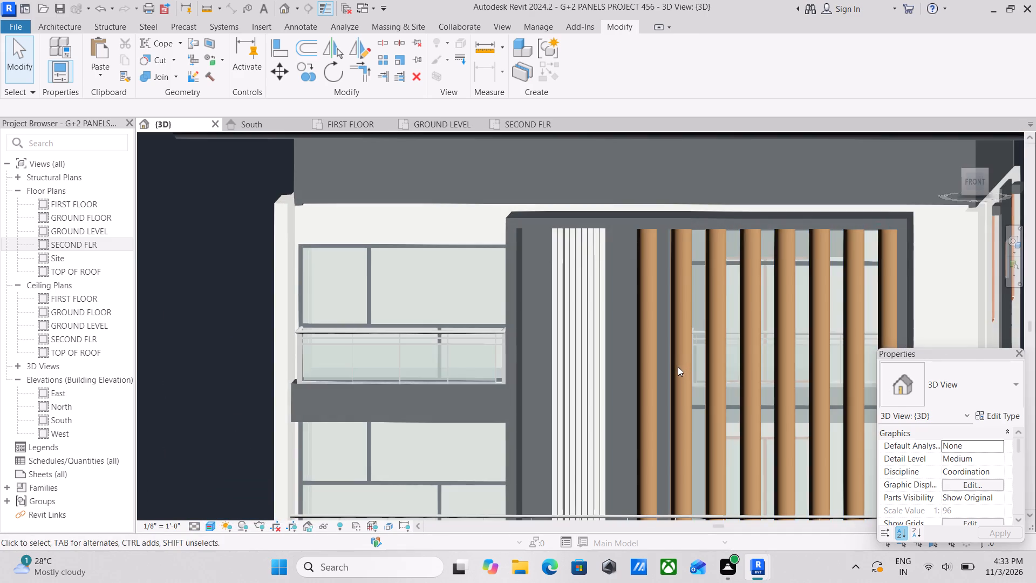
pyautogui.scroll(-7, 678, 370)
pyautogui.keyDown('shift'); pyautogui.moveTo(660, 422); pyautogui.dragTo(737, 476, button='middle'); pyautogui.keyUp('shift')
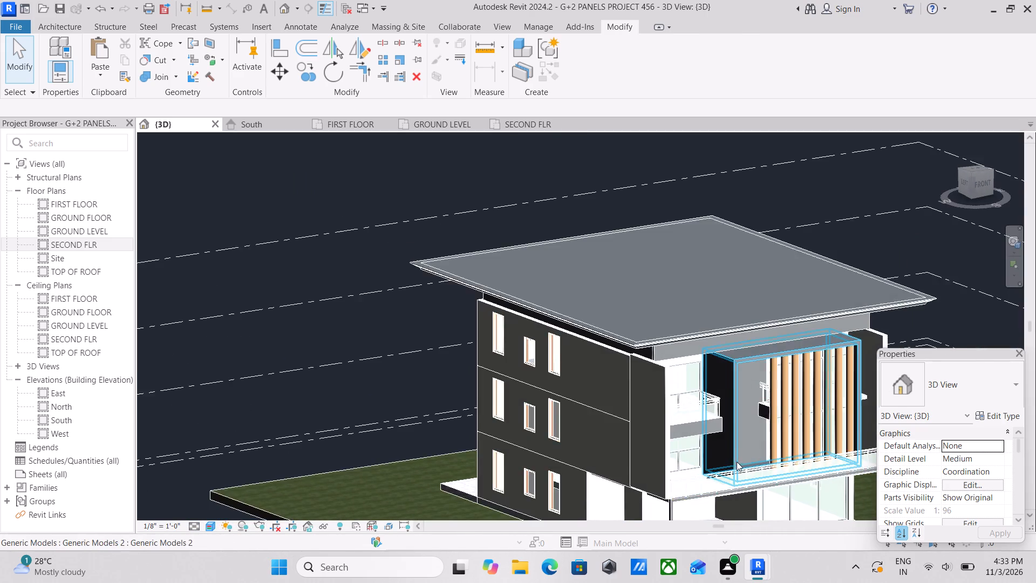
pyautogui.scroll(1, 731, 446)
pyautogui.moveTo(731, 445); pyautogui.dragTo(727, 418, button='middle')
pyautogui.scroll(-2, 683, 461)
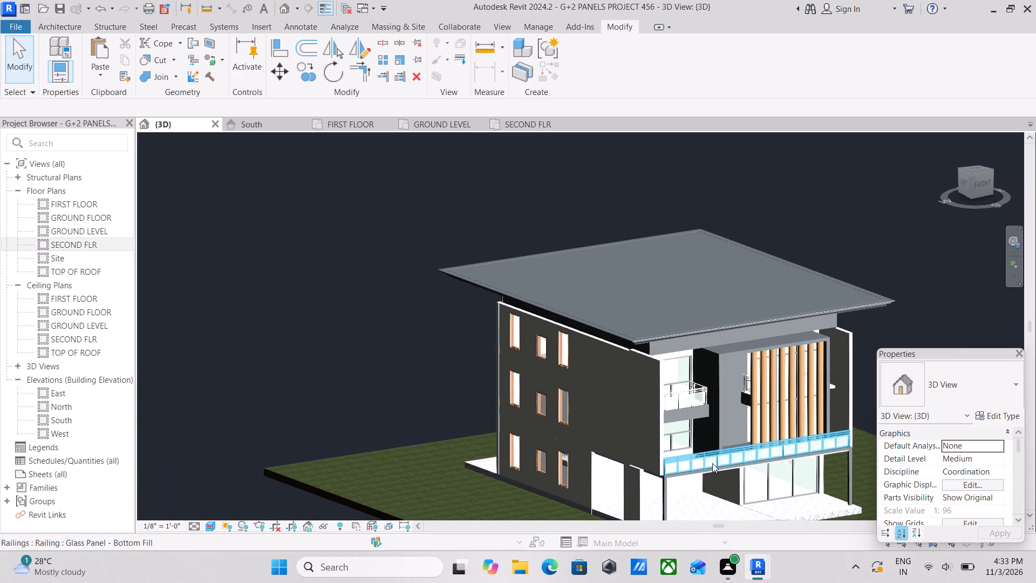
pyautogui.scroll(-3, 721, 462)
pyautogui.moveTo(721, 462); pyautogui.dragTo(667, 454, button='middle')
pyautogui.scroll(4, 678, 446)
pyautogui.scroll(2, 724, 467)
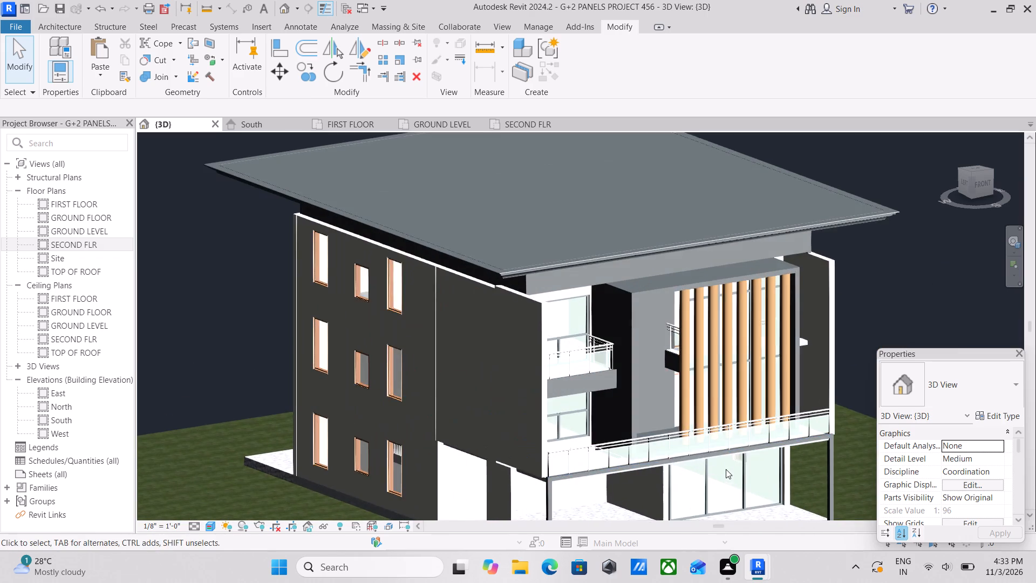
pyautogui.moveTo(719, 455); pyautogui.dragTo(657, 320, button='middle')
pyautogui.moveTo(582, 404); pyautogui.dragTo(625, 414, button='middle')
pyautogui.scroll(-3, 625, 414)
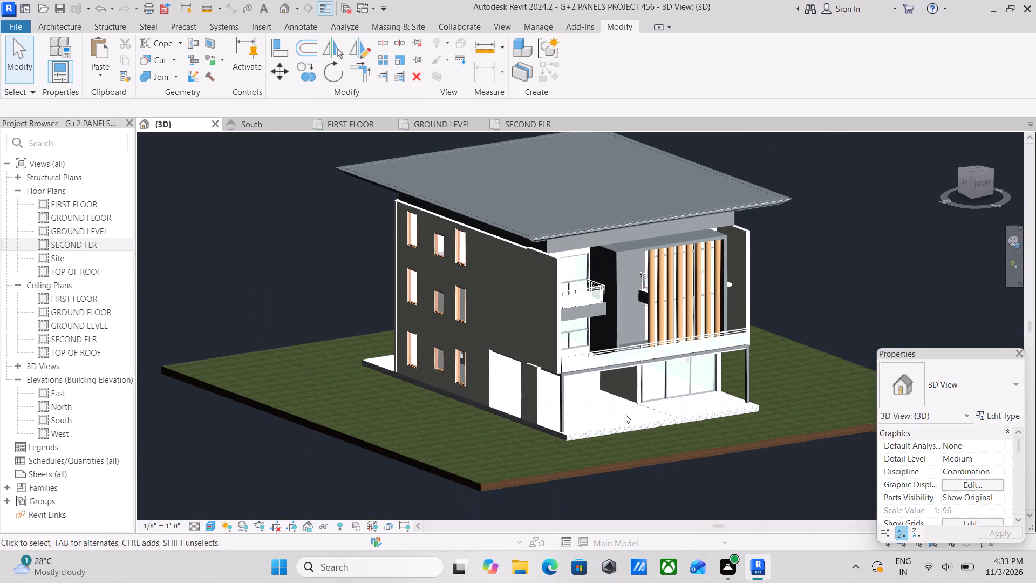
pyautogui.moveTo(641, 418); pyautogui.dragTo(636, 424, button='middle')
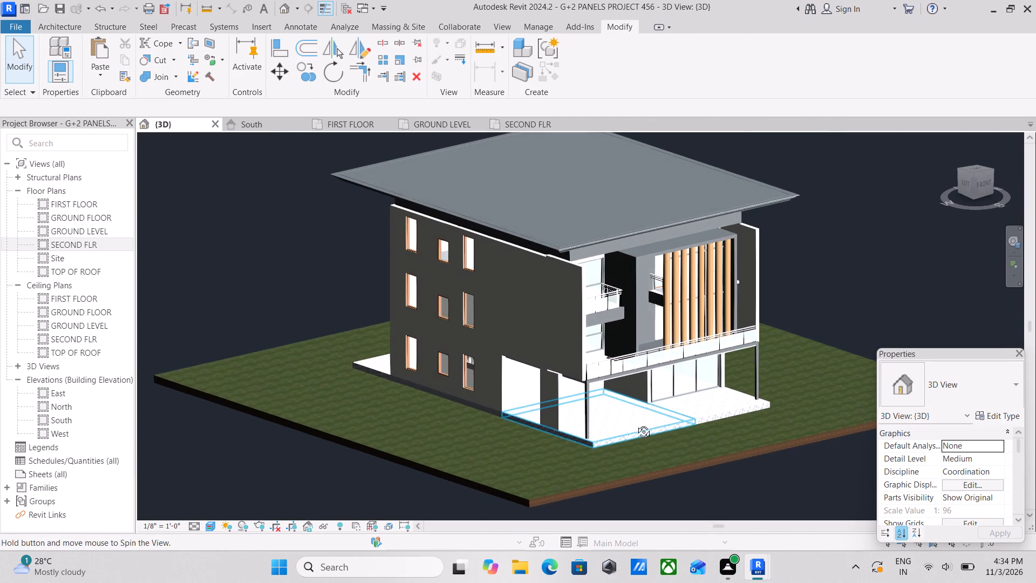
pyautogui.moveTo(636, 424); pyautogui.dragTo(629, 422, button='middle')
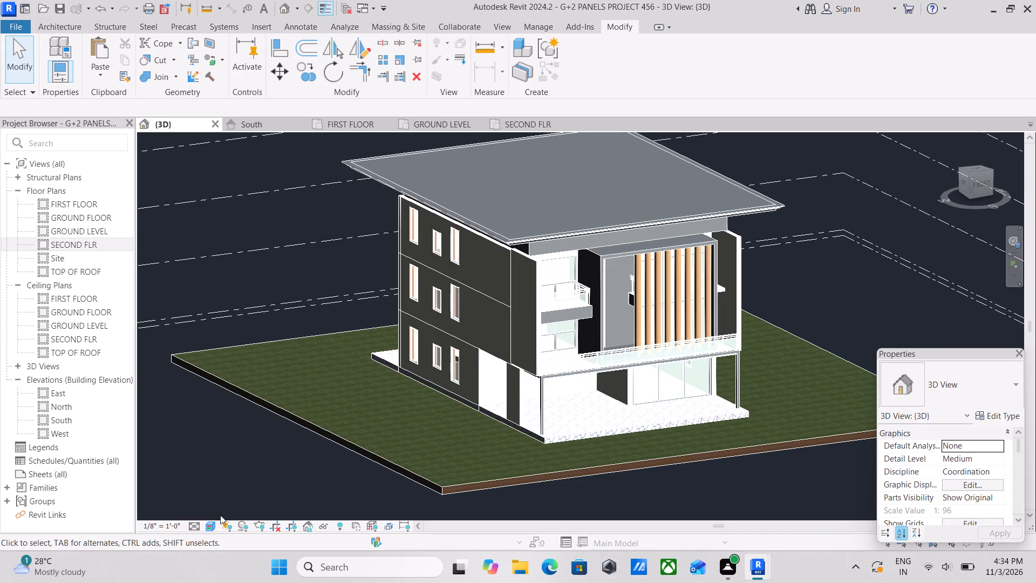
pyautogui.click(214, 521)
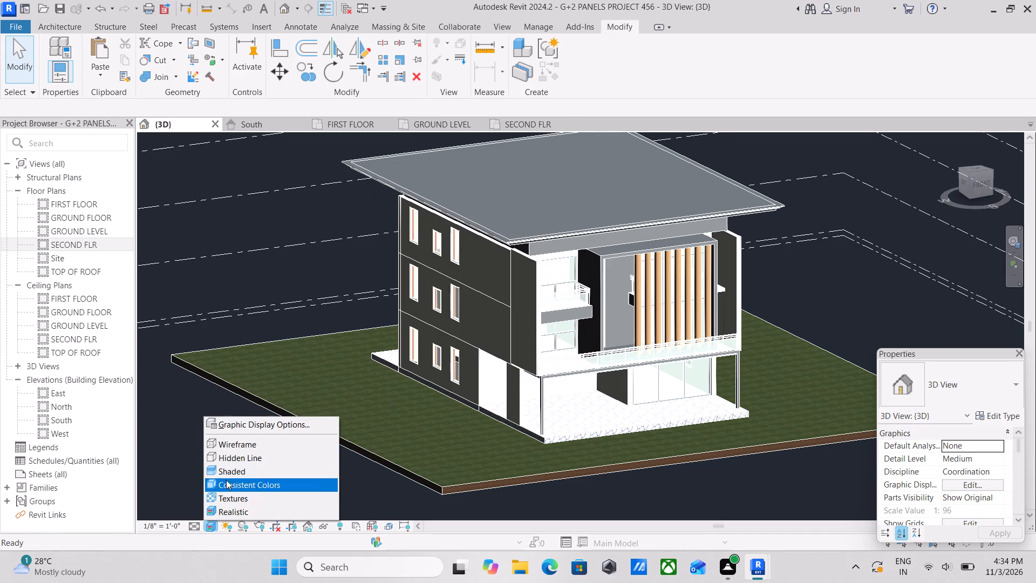
pyautogui.click(227, 467)
pyautogui.scroll(2, 517, 369)
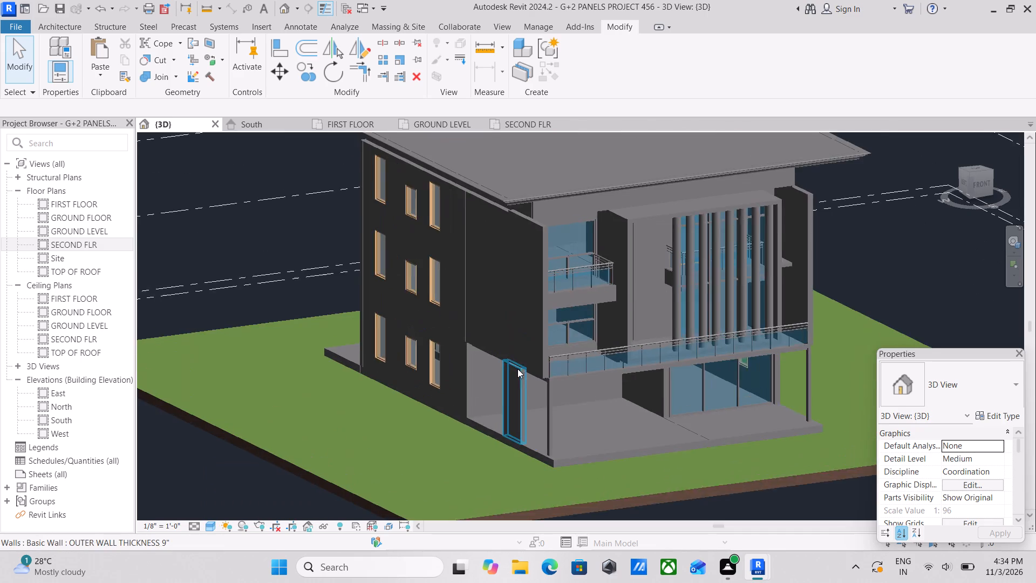
pyautogui.moveTo(517, 369); pyautogui.dragTo(583, 403, button='middle')
pyautogui.scroll(-1, 651, 340)
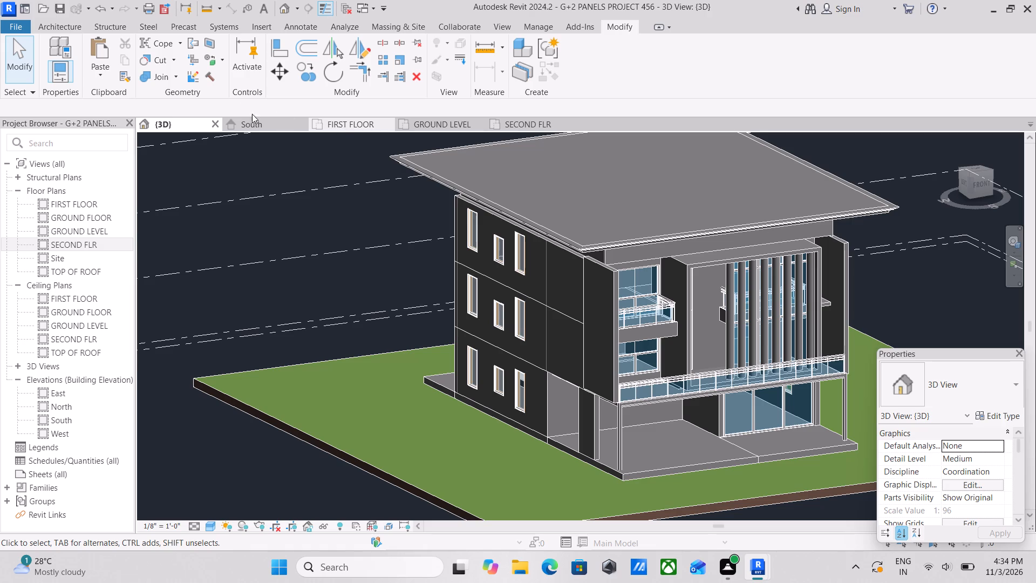
# On the FIRST FLOOR plan, place a Storefront curtain wall about 15' 9" long in the rear outer wall, about 2' 7" from the stair-side corner.
pyautogui.click(331, 124)
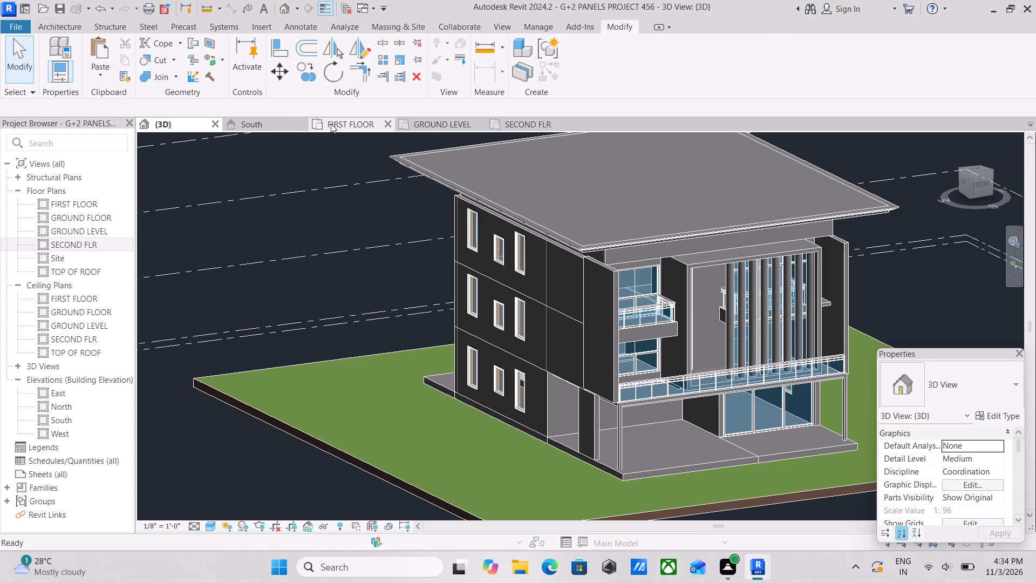
pyautogui.scroll(-2, 449, 229)
pyautogui.scroll(-1, 471, 297)
pyautogui.moveTo(471, 297); pyautogui.dragTo(471, 302, button='middle')
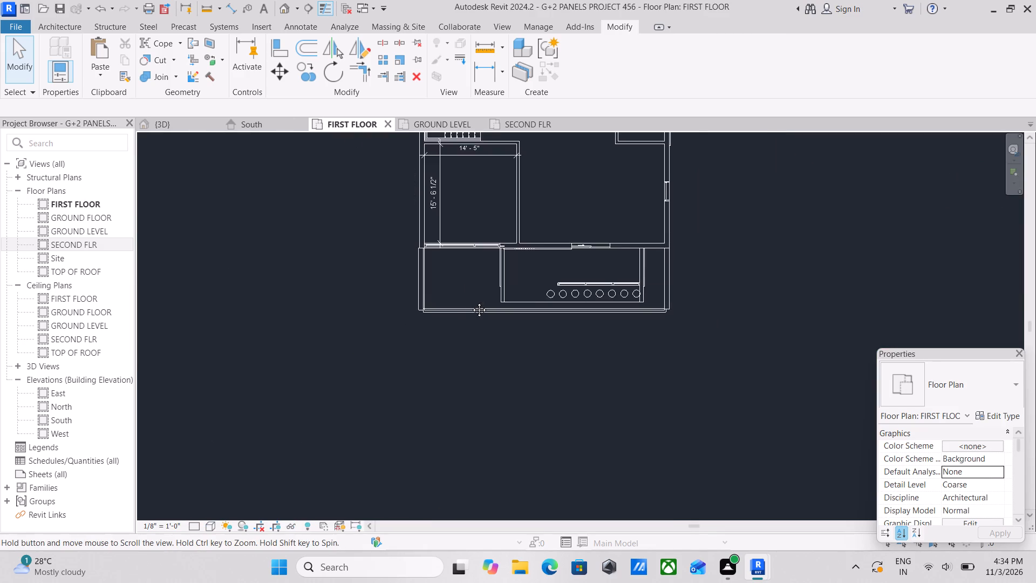
pyautogui.moveTo(471, 302); pyautogui.dragTo(465, 391, button='middle')
pyautogui.scroll(-1, 474, 363)
pyautogui.moveTo(453, 268); pyautogui.dragTo(470, 377, button='middle')
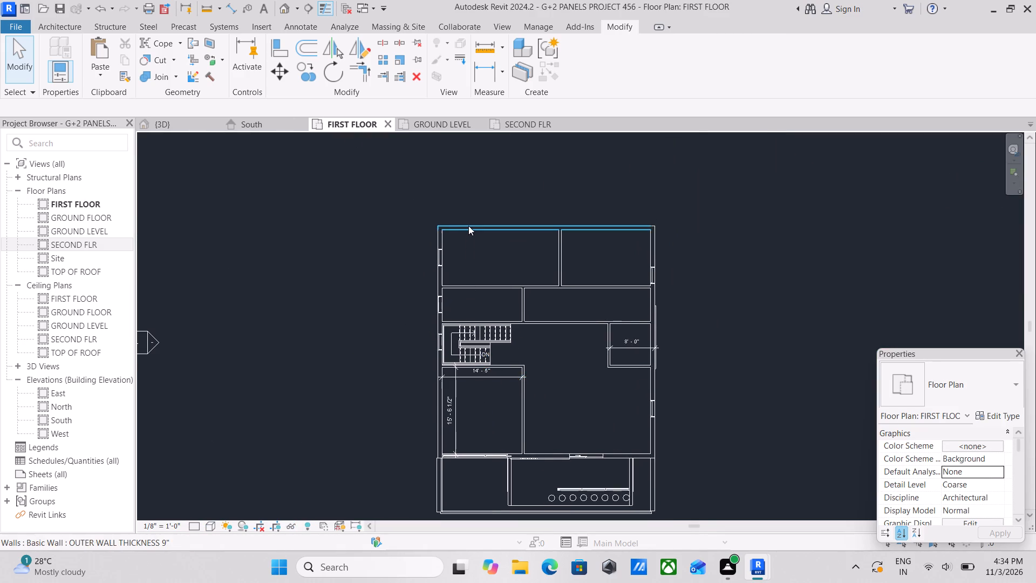
pyautogui.scroll(2, 471, 225)
pyautogui.scroll(1, 494, 264)
pyautogui.moveTo(494, 264); pyautogui.dragTo(501, 303, button='middle')
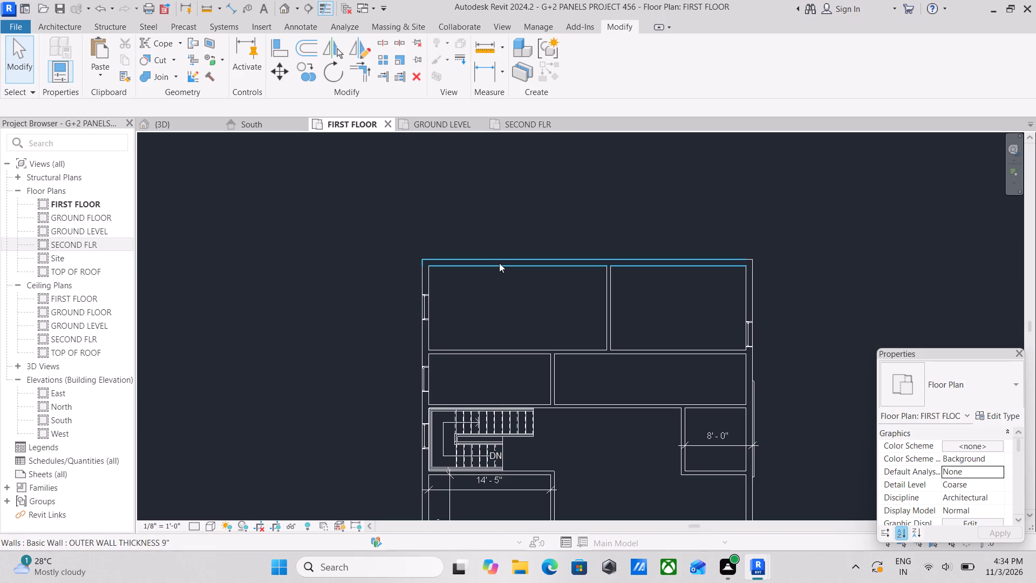
pyautogui.scroll(3, 488, 266)
pyautogui.moveTo(427, 262); pyautogui.dragTo(487, 317, button='middle')
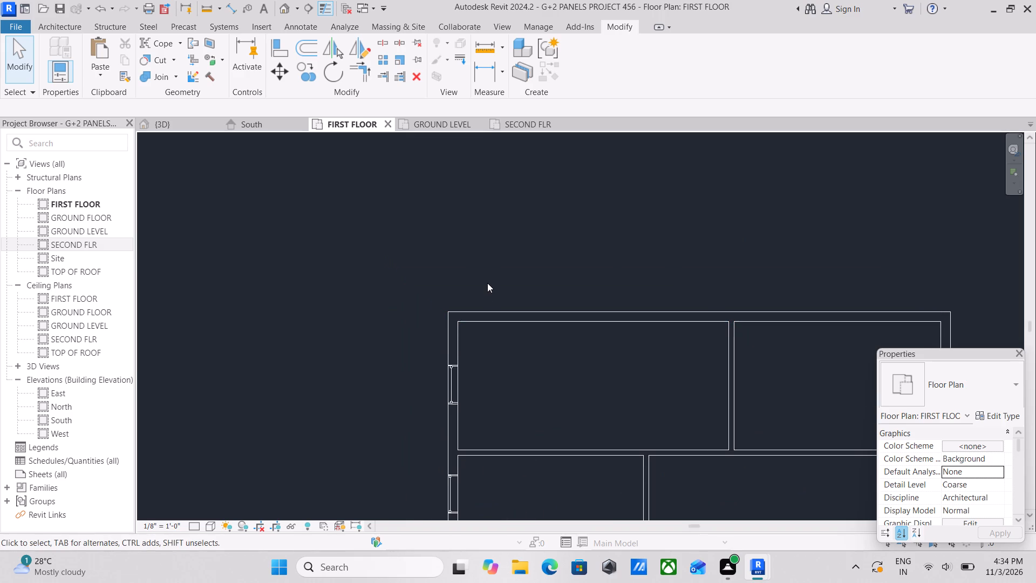
pyautogui.scroll(-1, 487, 282)
pyautogui.moveTo(487, 282); pyautogui.dragTo(495, 304, button='middle')
pyautogui.scroll(-1, 496, 300)
pyautogui.moveTo(496, 300); pyautogui.dragTo(499, 324, button='middle')
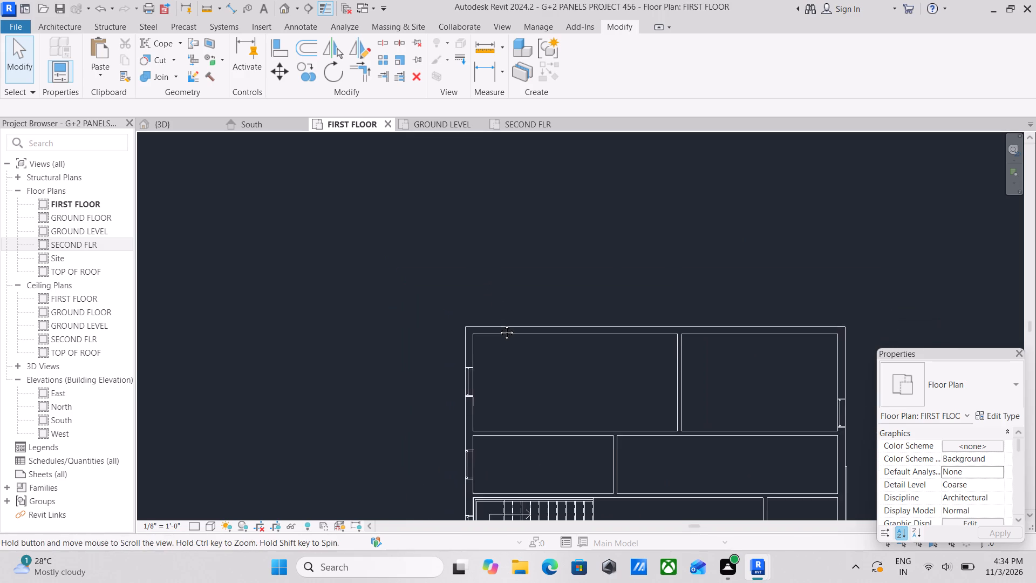
pyautogui.moveTo(499, 324); pyautogui.dragTo(499, 327, button='middle')
pyautogui.scroll(2, 509, 350)
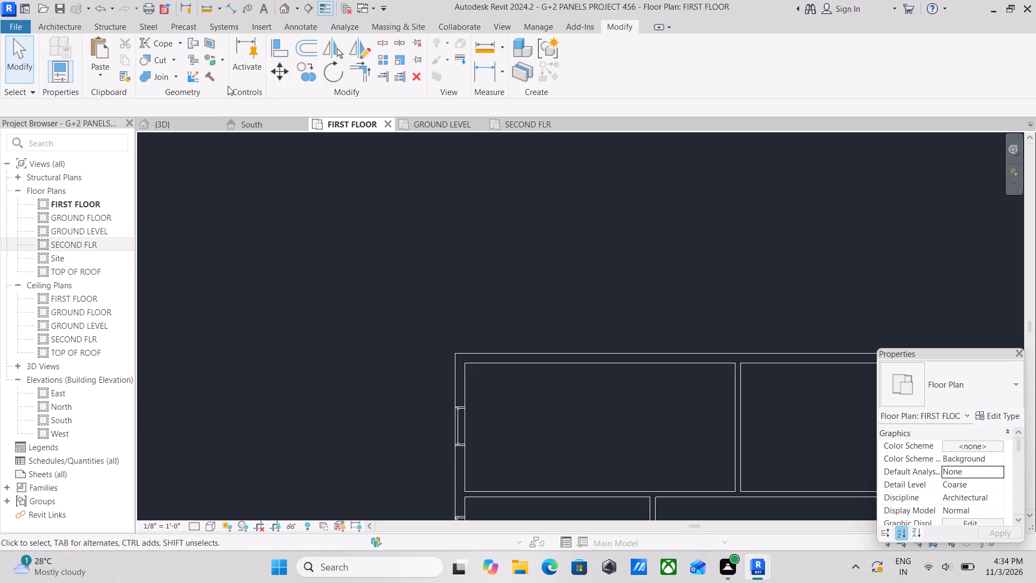
pyautogui.write('WA')
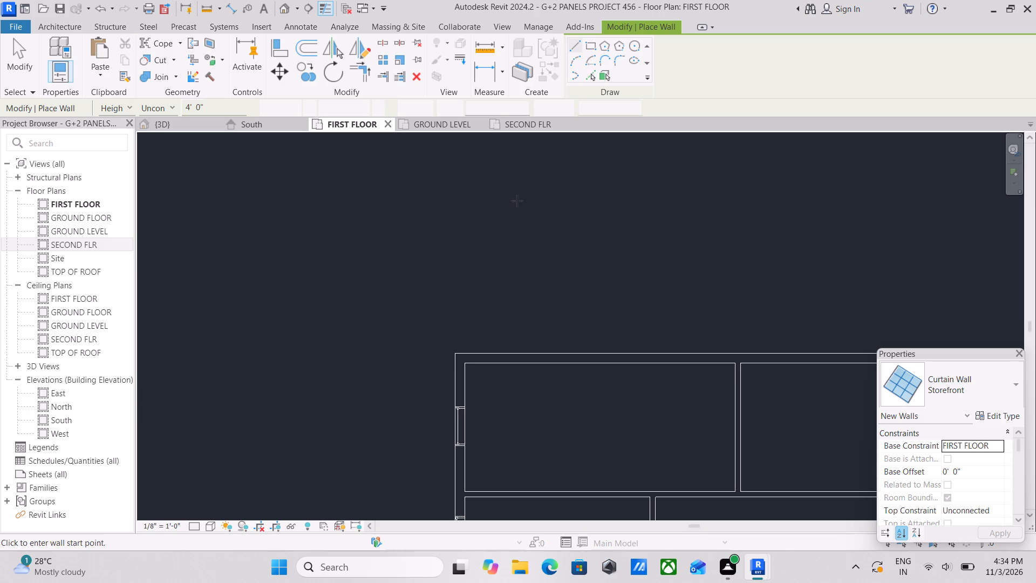
pyautogui.click(1014, 390)
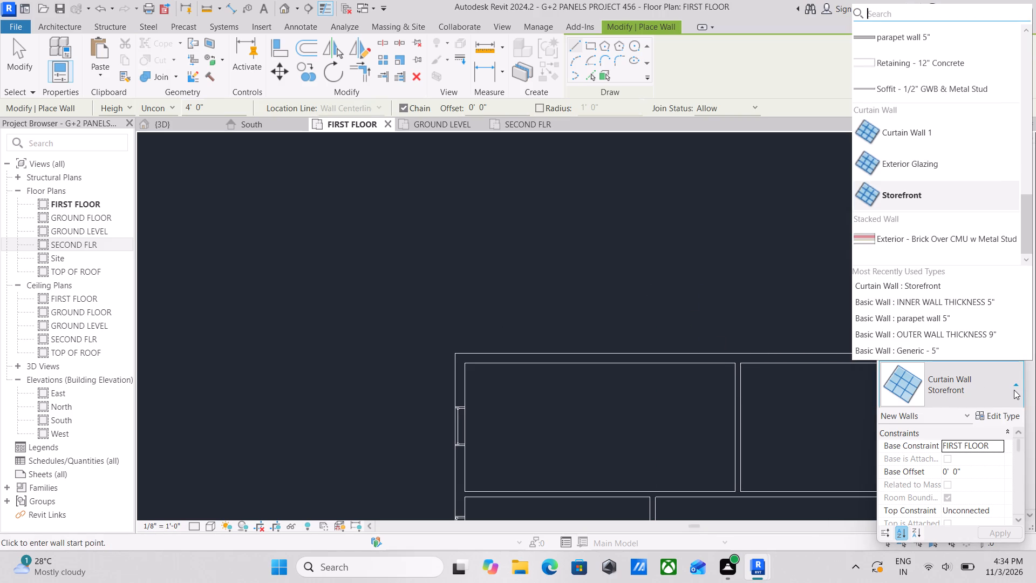
pyautogui.click(1014, 390)
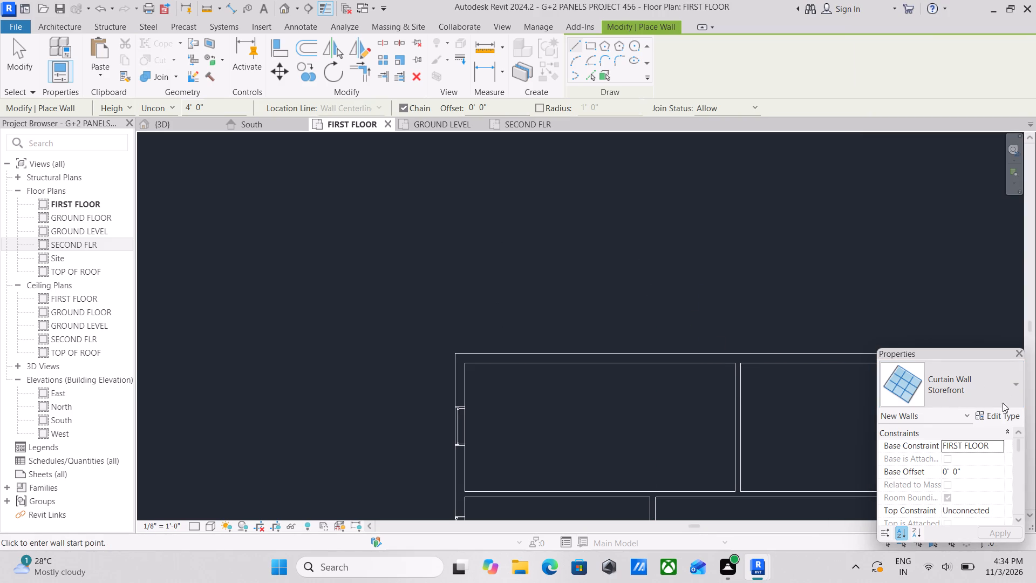
pyautogui.scroll(5, 525, 371)
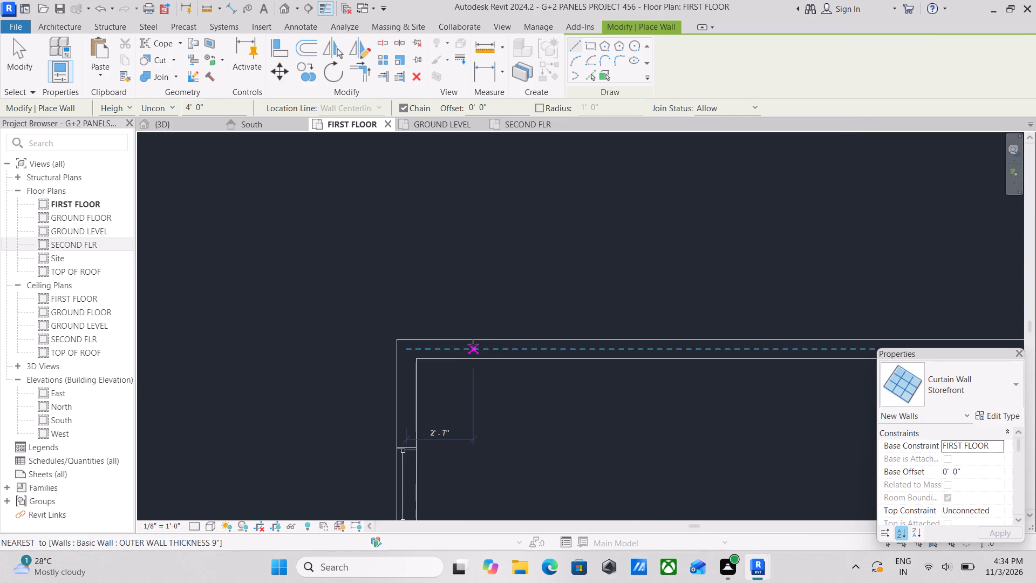
pyautogui.click(473, 345)
pyautogui.moveTo(609, 354); pyautogui.dragTo(369, 355, button='middle')
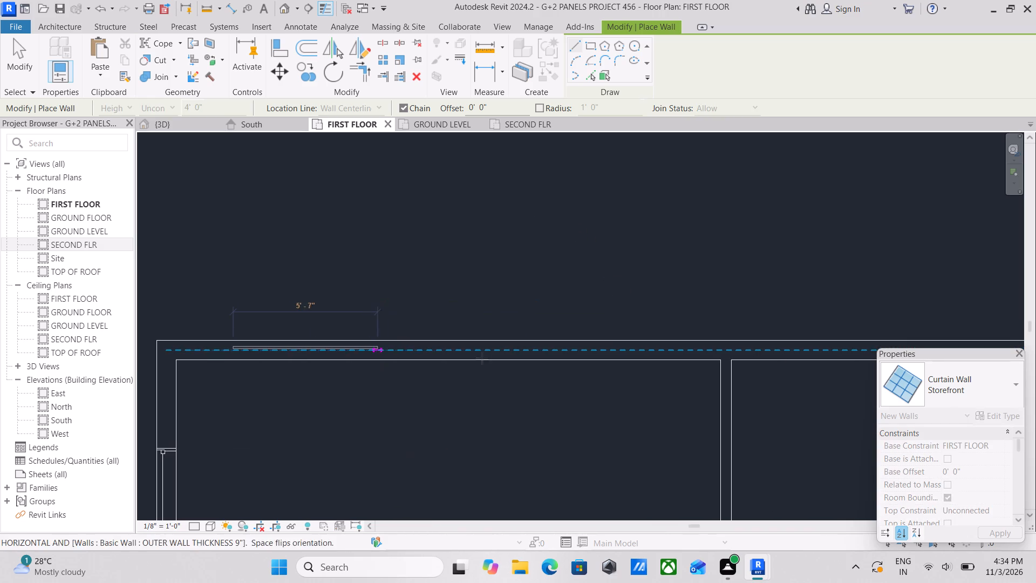
pyautogui.click(640, 349)
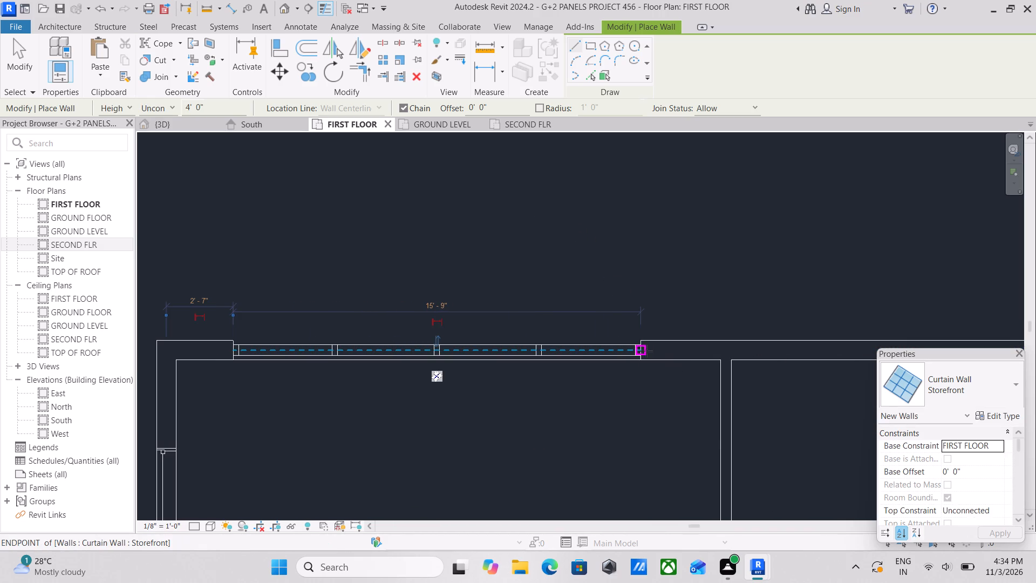
pyautogui.scroll(-9, 660, 358)
pyautogui.press('Escape')
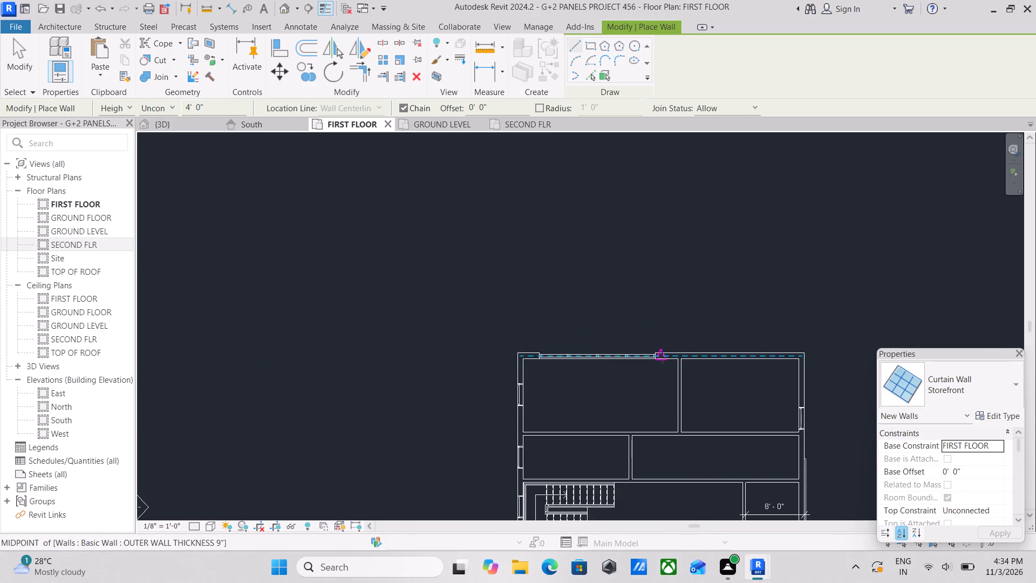
pyautogui.scroll(-3, 669, 357)
pyautogui.press('Escape')
pyautogui.press('Escape')
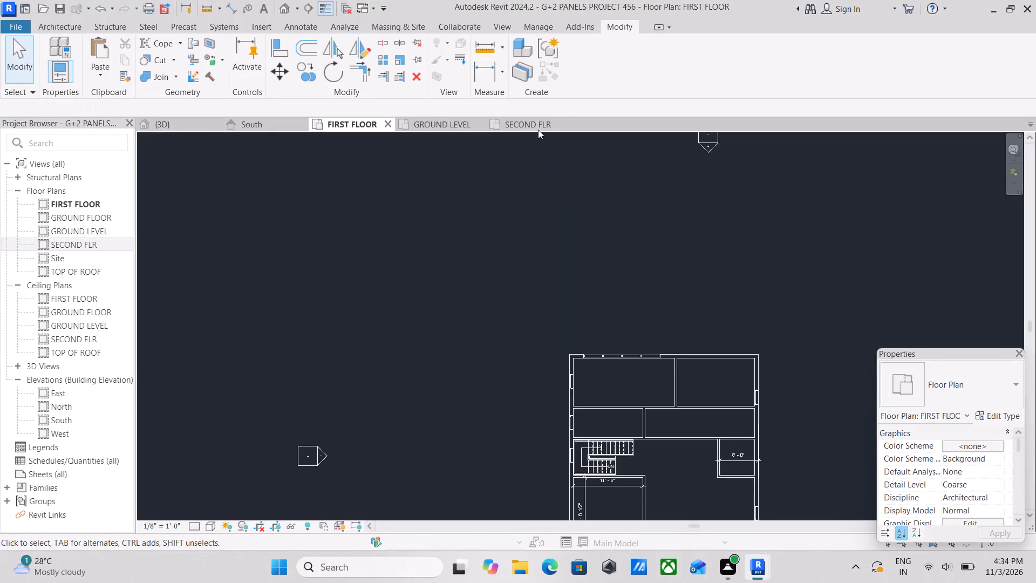
# In the 3D view, stretch the top edge of the rear facade's Storefront curtain wall upward to roughly two-thirds of the first-floor storey height.
pyautogui.click(171, 126)
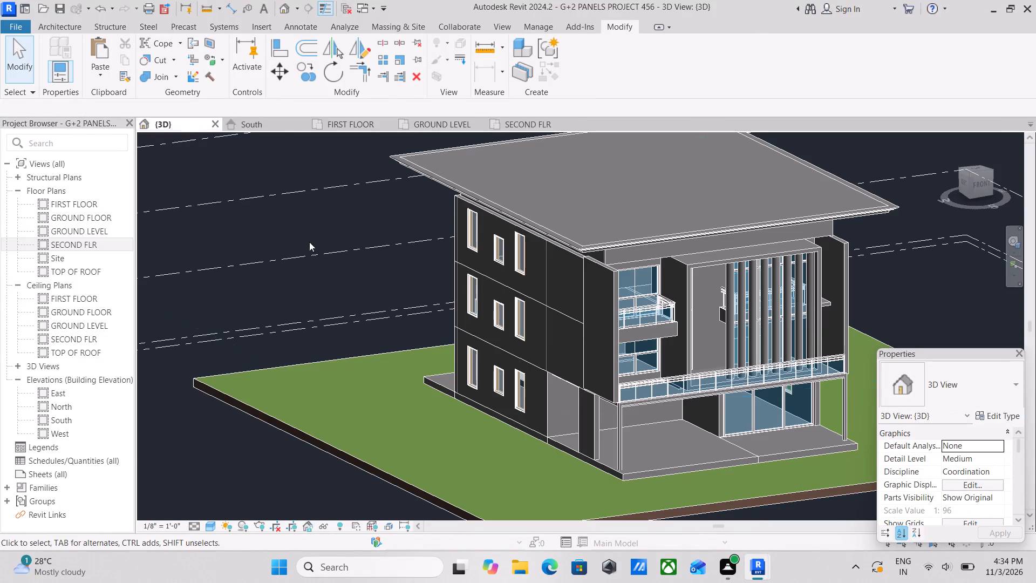
pyautogui.scroll(-3, 539, 424)
pyautogui.keyDown('shift'); pyautogui.moveTo(541, 386); pyautogui.dragTo(760, 381, button='middle'); pyautogui.keyUp('shift')
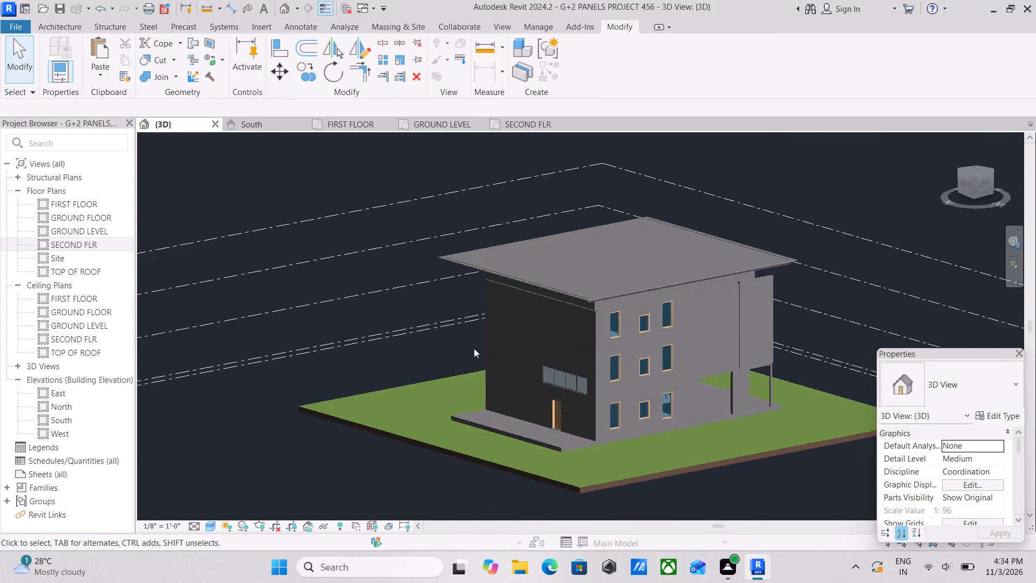
pyautogui.keyDown('shift'); pyautogui.moveTo(481, 349); pyautogui.dragTo(569, 354, button='middle'); pyautogui.keyUp('shift')
pyautogui.scroll(5, 615, 380)
pyautogui.keyDown('shift'); pyautogui.moveTo(628, 375); pyautogui.dragTo(627, 311, button='middle'); pyautogui.keyUp('shift')
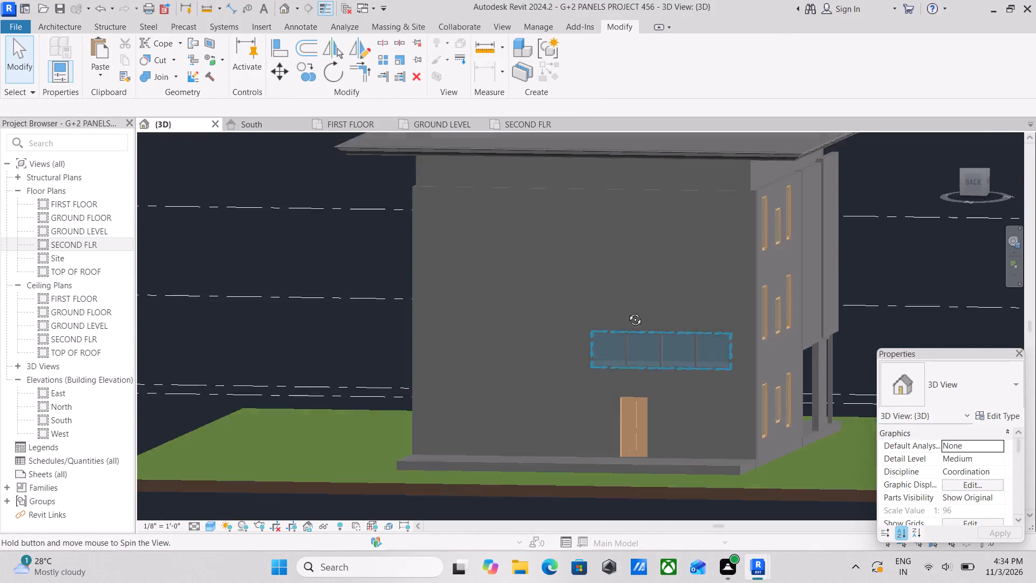
pyautogui.keyDown('shift'); pyautogui.moveTo(627, 311); pyautogui.dragTo(628, 309, button='middle'); pyautogui.keyUp('shift')
pyautogui.scroll(1, 637, 321)
pyautogui.click(683, 327)
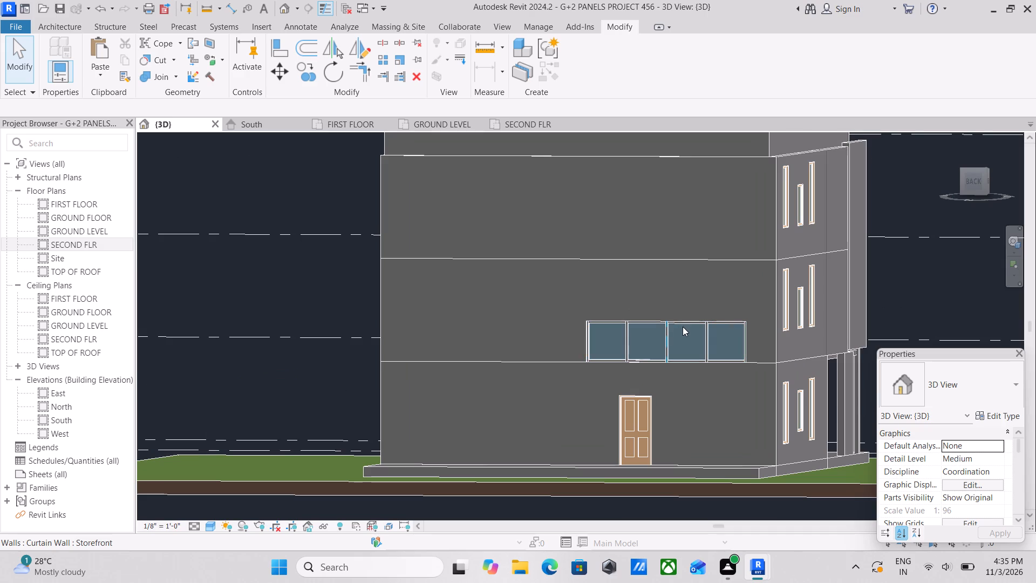
pyautogui.scroll(5, 658, 307)
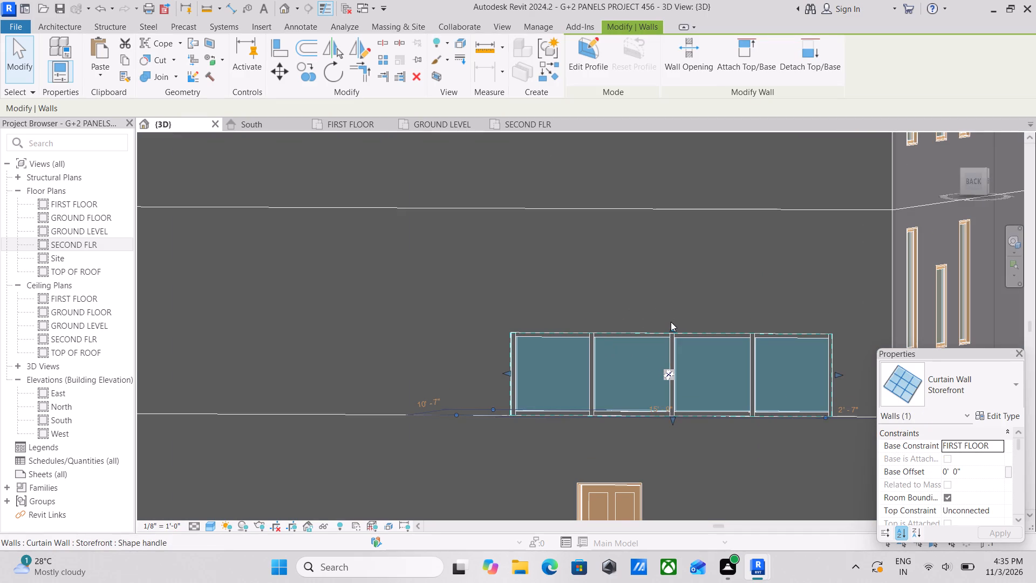
pyautogui.moveTo(671, 322); pyautogui.dragTo(683, 270)
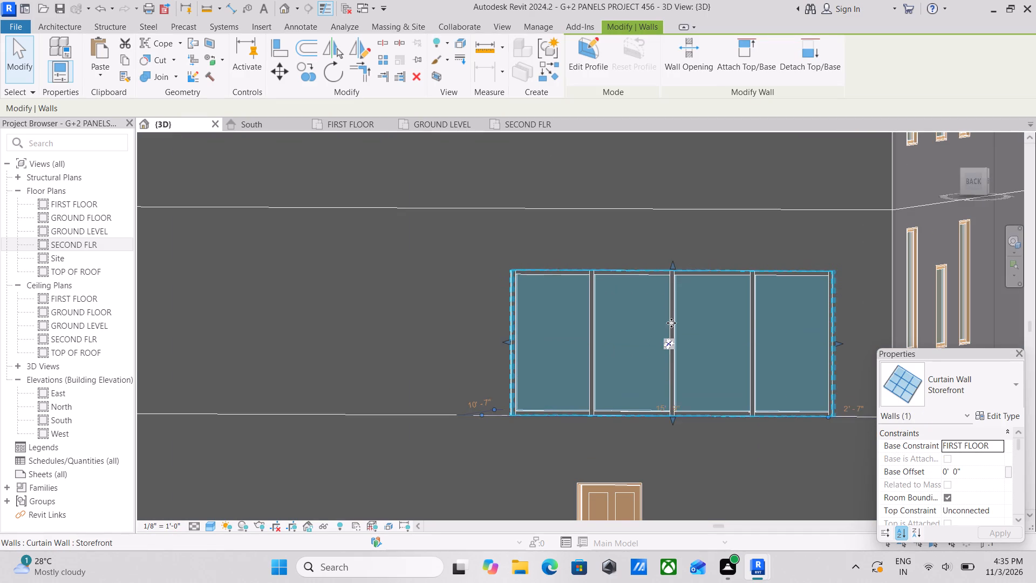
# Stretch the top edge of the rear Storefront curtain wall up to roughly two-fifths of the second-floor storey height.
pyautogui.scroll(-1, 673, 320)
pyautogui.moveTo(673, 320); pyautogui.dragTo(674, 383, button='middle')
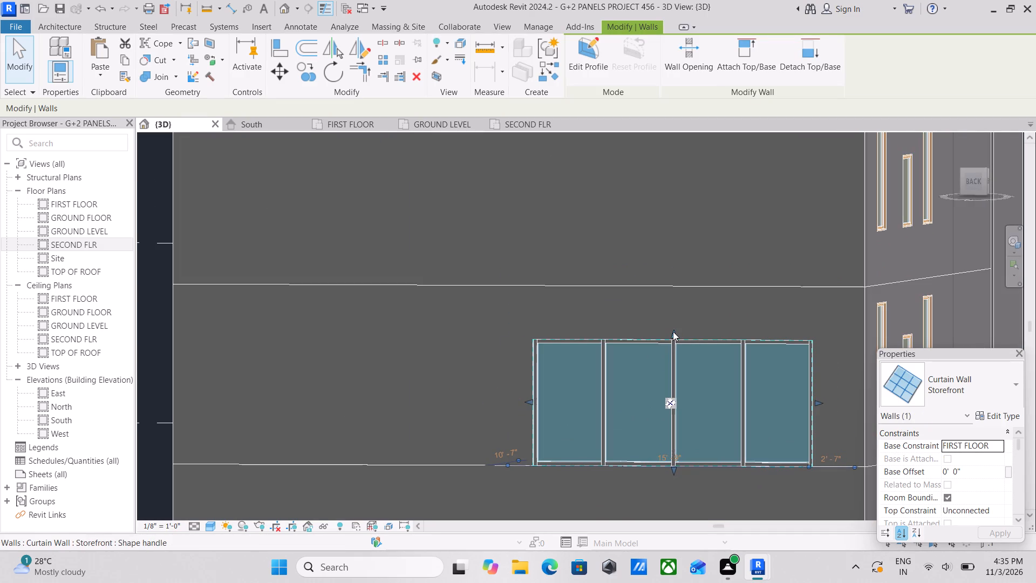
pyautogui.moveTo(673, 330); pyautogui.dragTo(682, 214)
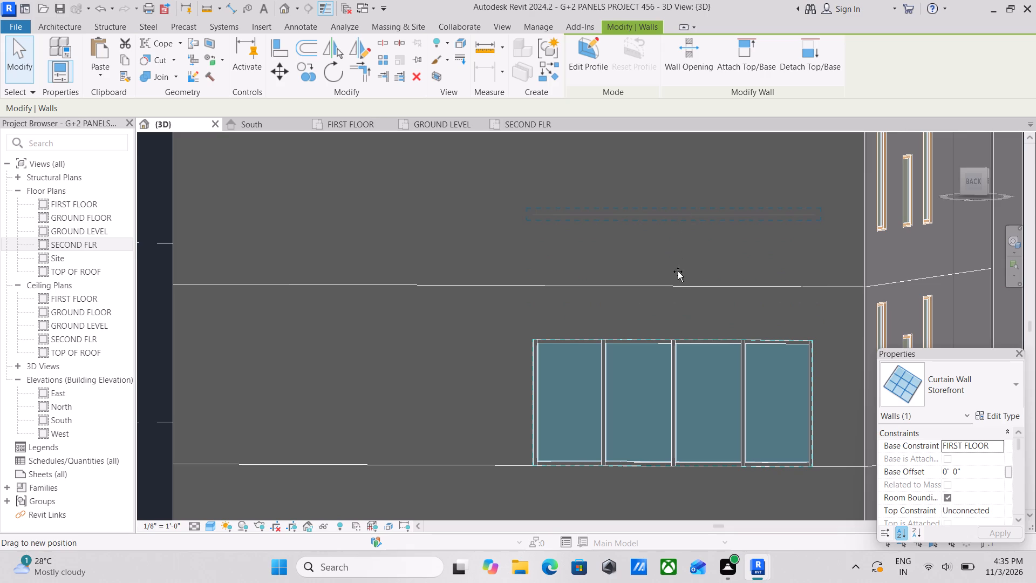
# Lower the rear curtain wall's top edge below the second-floor line, to about four-fifths of the first-floor storey height.
pyautogui.scroll(-4, 677, 318)
pyautogui.keyDown('shift'); pyautogui.moveTo(677, 318); pyautogui.dragTo(720, 361, button='middle'); pyautogui.keyUp('shift')
pyautogui.keyDown('shift'); pyautogui.moveTo(663, 311); pyautogui.dragTo(615, 304, button='middle'); pyautogui.keyUp('shift')
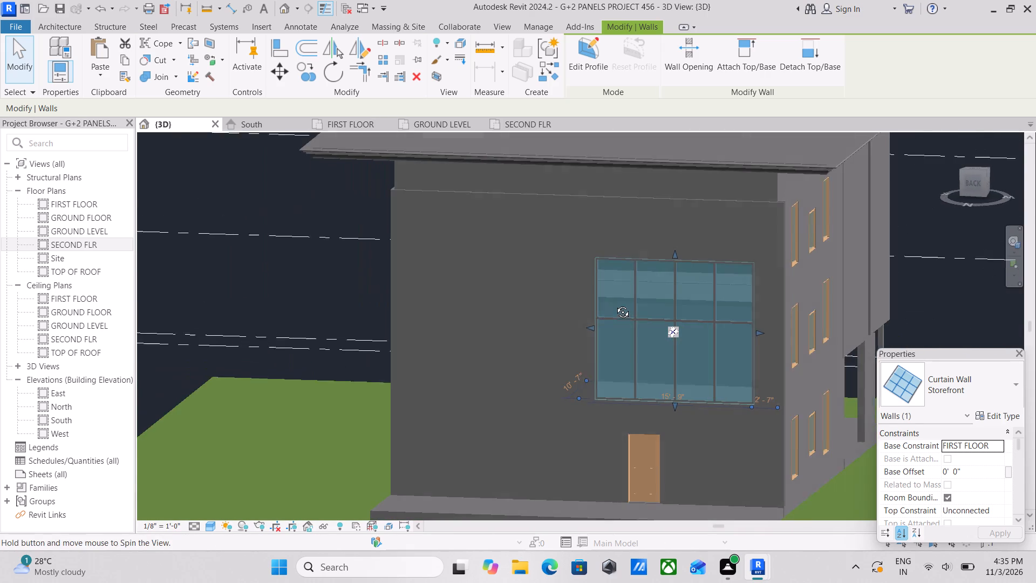
pyautogui.keyDown('shift'); pyautogui.moveTo(615, 304); pyautogui.dragTo(615, 303, button='middle'); pyautogui.keyUp('shift')
pyautogui.moveTo(673, 250); pyautogui.dragTo(678, 300)
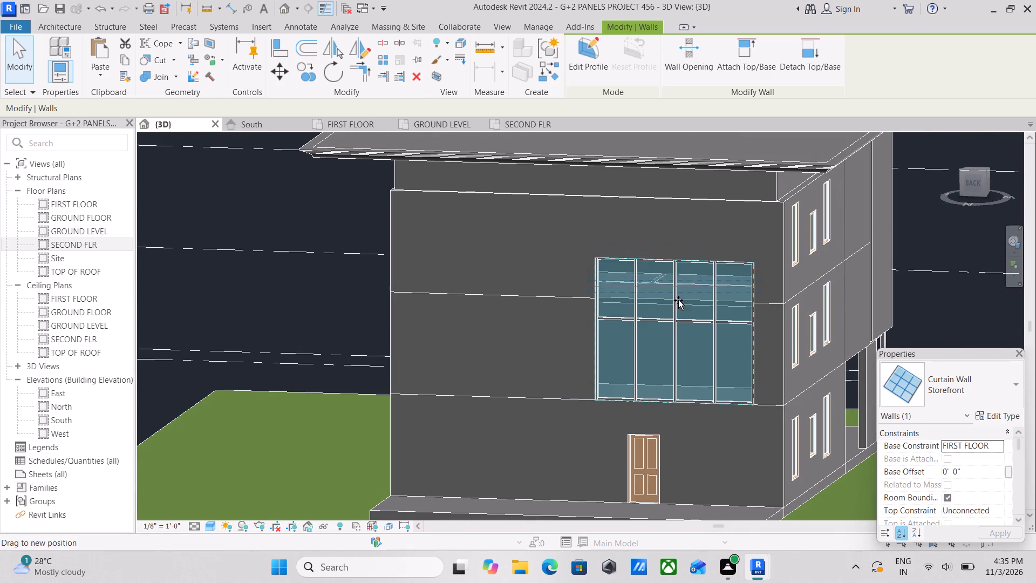
pyautogui.moveTo(678, 300); pyautogui.dragTo(678, 321)
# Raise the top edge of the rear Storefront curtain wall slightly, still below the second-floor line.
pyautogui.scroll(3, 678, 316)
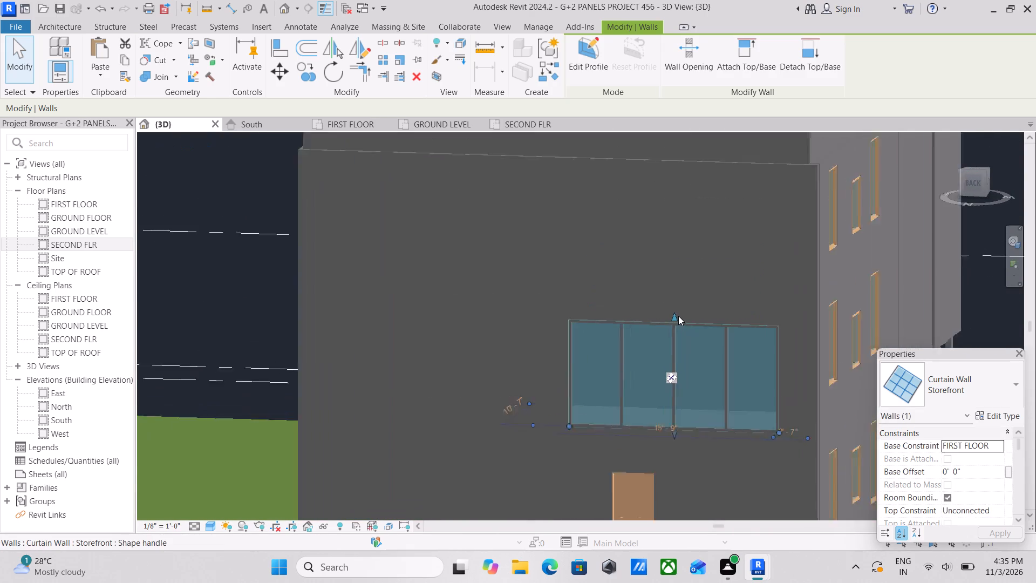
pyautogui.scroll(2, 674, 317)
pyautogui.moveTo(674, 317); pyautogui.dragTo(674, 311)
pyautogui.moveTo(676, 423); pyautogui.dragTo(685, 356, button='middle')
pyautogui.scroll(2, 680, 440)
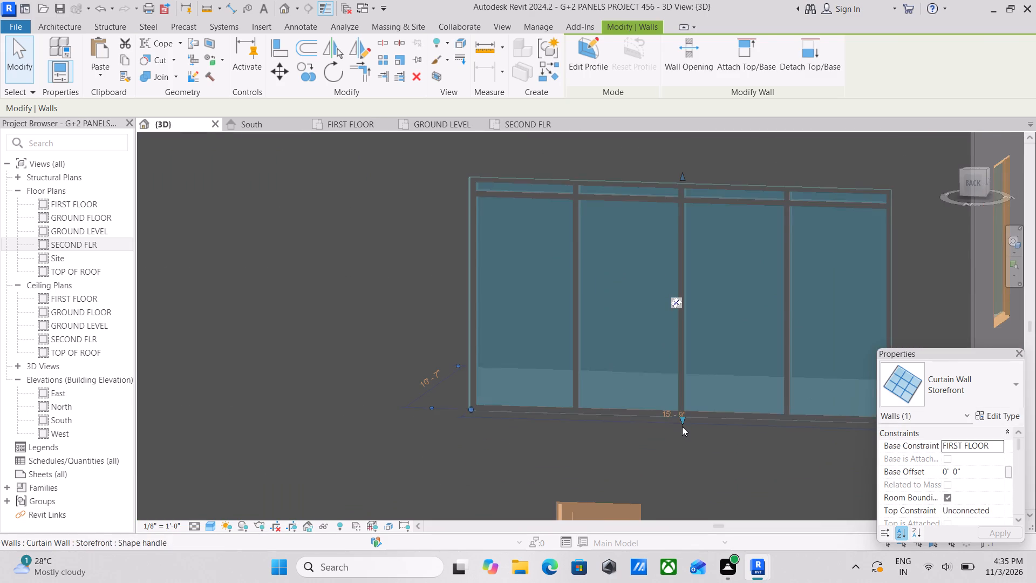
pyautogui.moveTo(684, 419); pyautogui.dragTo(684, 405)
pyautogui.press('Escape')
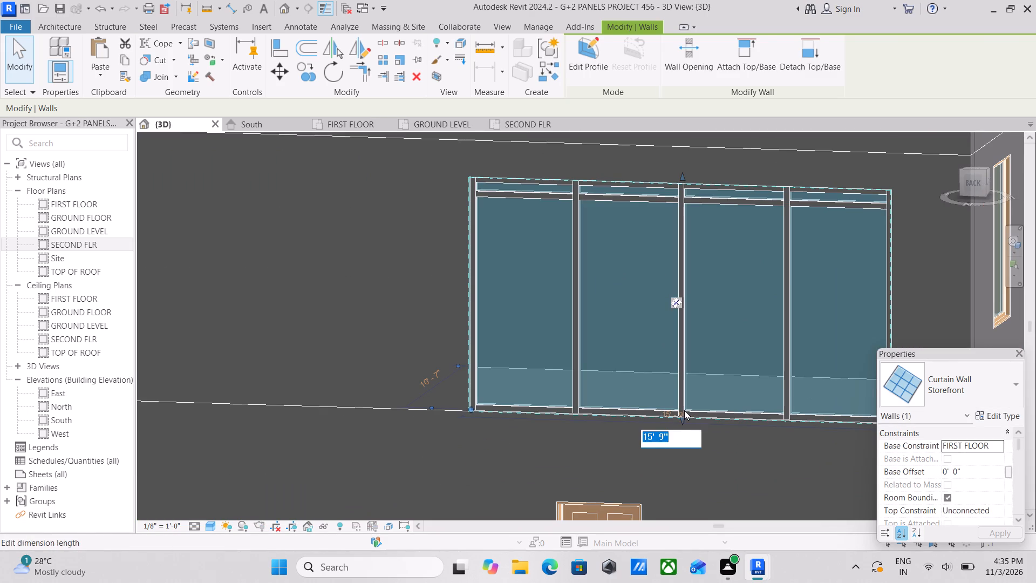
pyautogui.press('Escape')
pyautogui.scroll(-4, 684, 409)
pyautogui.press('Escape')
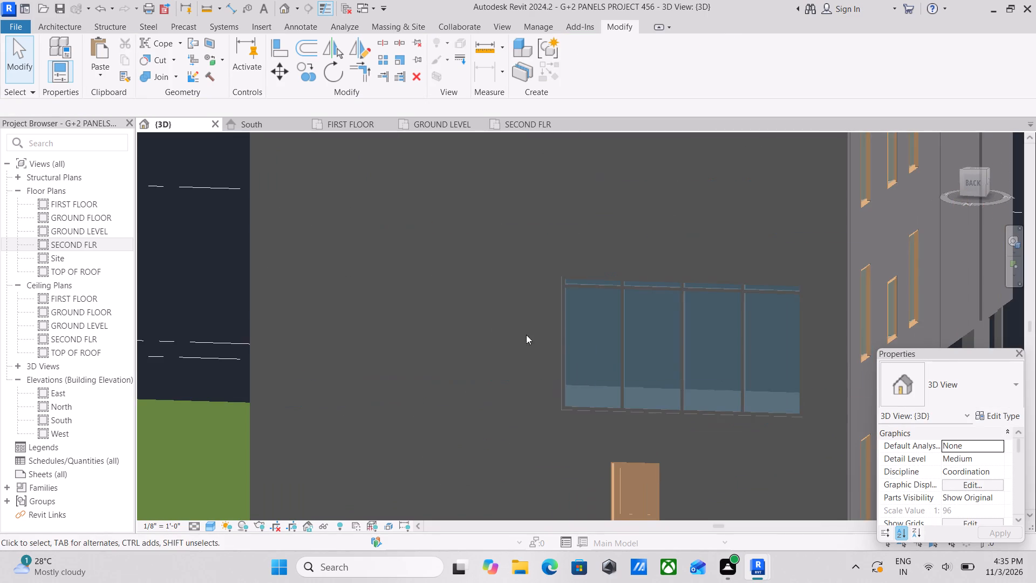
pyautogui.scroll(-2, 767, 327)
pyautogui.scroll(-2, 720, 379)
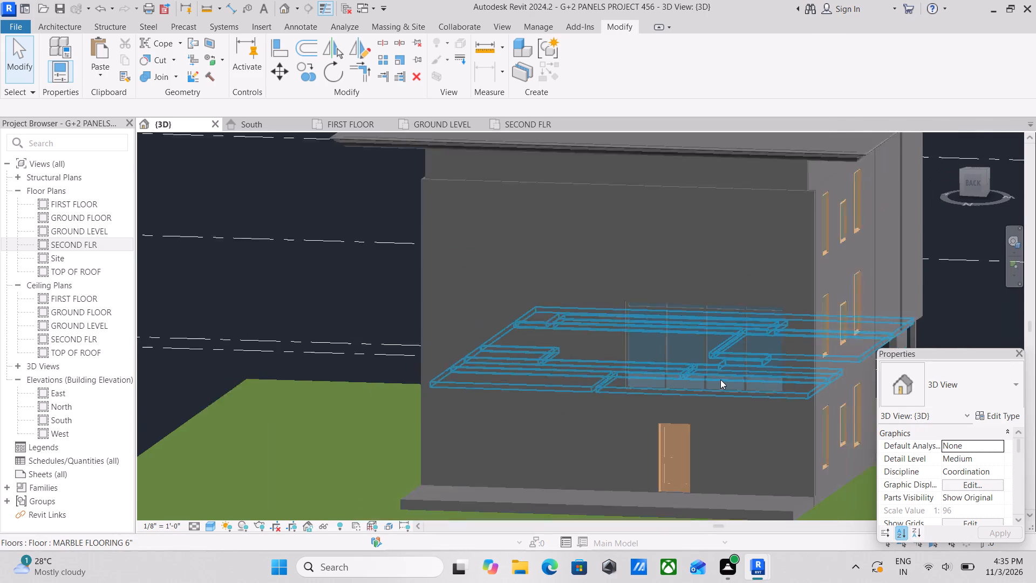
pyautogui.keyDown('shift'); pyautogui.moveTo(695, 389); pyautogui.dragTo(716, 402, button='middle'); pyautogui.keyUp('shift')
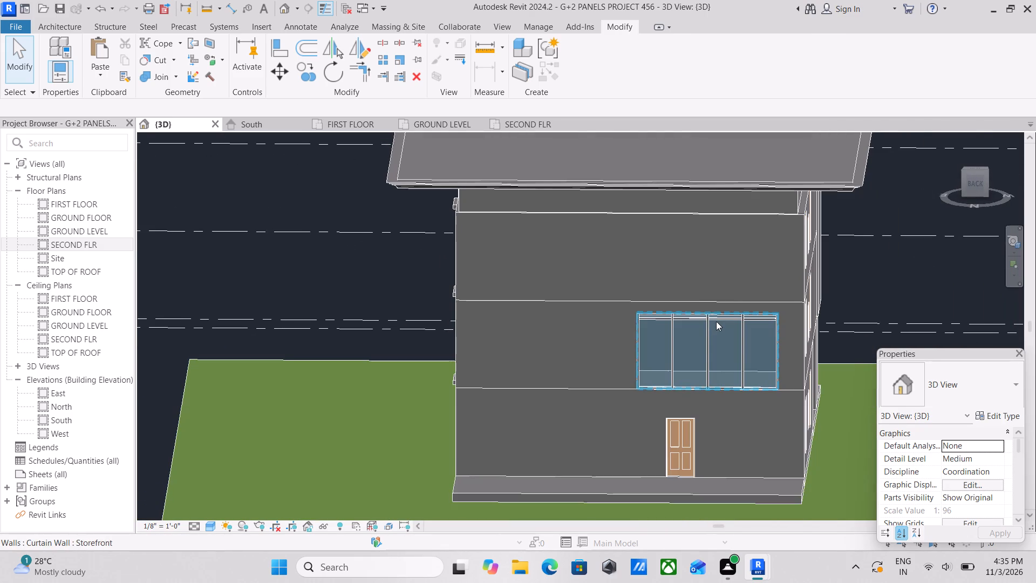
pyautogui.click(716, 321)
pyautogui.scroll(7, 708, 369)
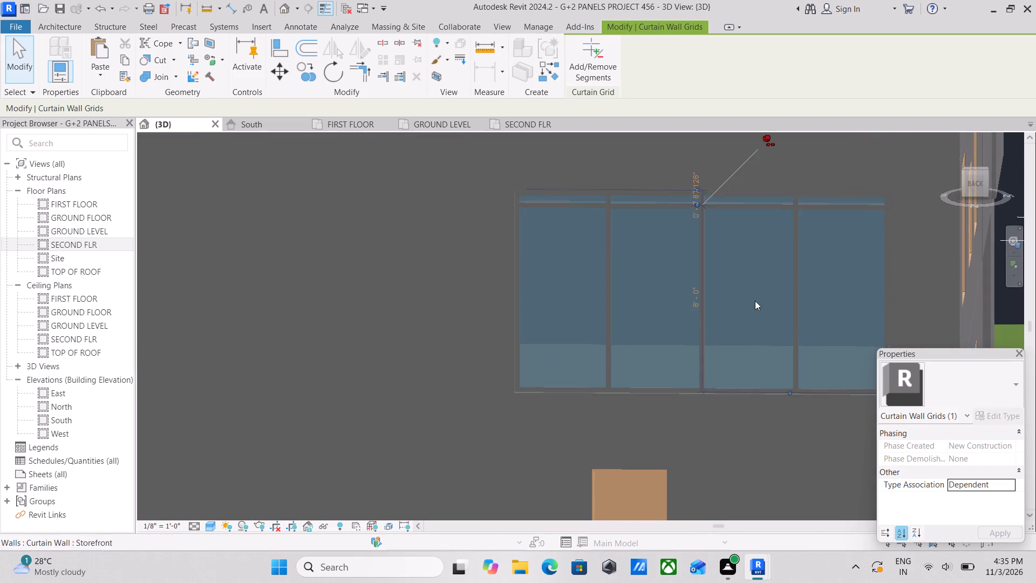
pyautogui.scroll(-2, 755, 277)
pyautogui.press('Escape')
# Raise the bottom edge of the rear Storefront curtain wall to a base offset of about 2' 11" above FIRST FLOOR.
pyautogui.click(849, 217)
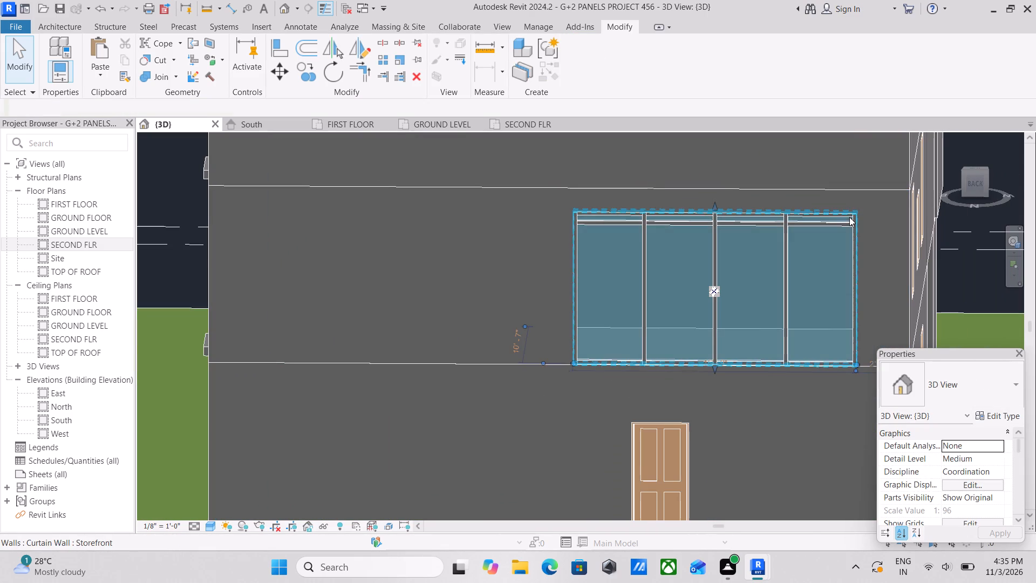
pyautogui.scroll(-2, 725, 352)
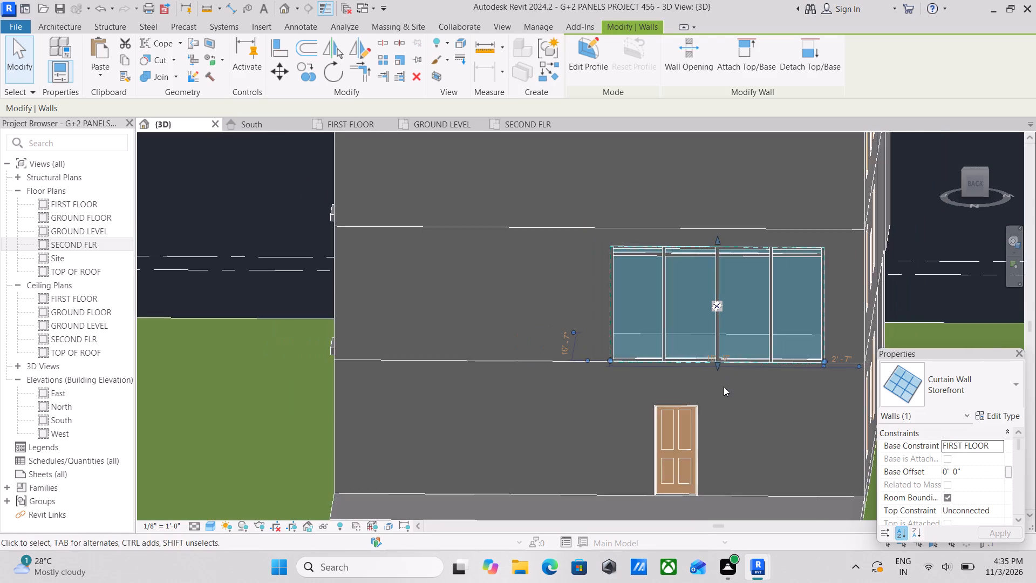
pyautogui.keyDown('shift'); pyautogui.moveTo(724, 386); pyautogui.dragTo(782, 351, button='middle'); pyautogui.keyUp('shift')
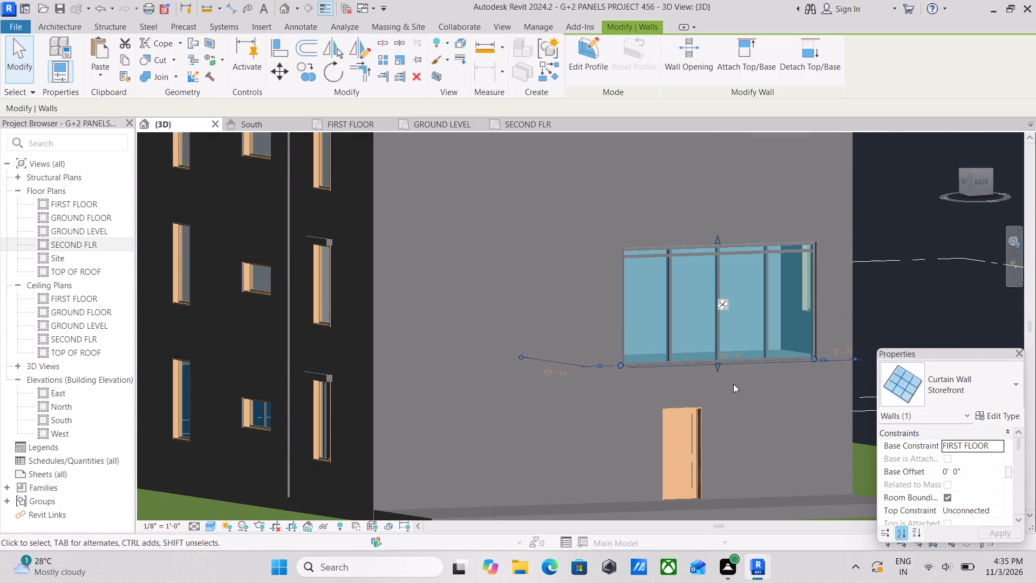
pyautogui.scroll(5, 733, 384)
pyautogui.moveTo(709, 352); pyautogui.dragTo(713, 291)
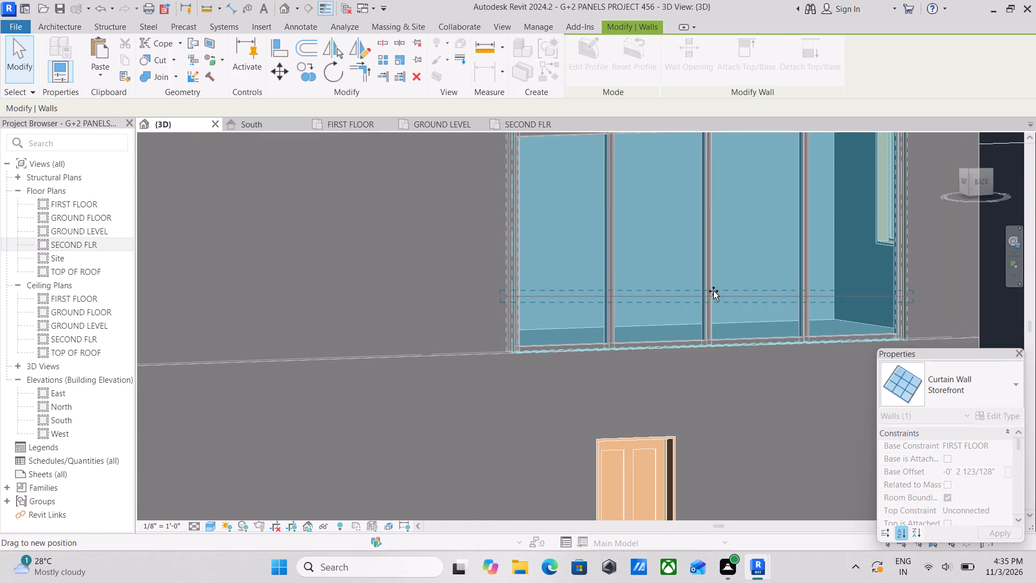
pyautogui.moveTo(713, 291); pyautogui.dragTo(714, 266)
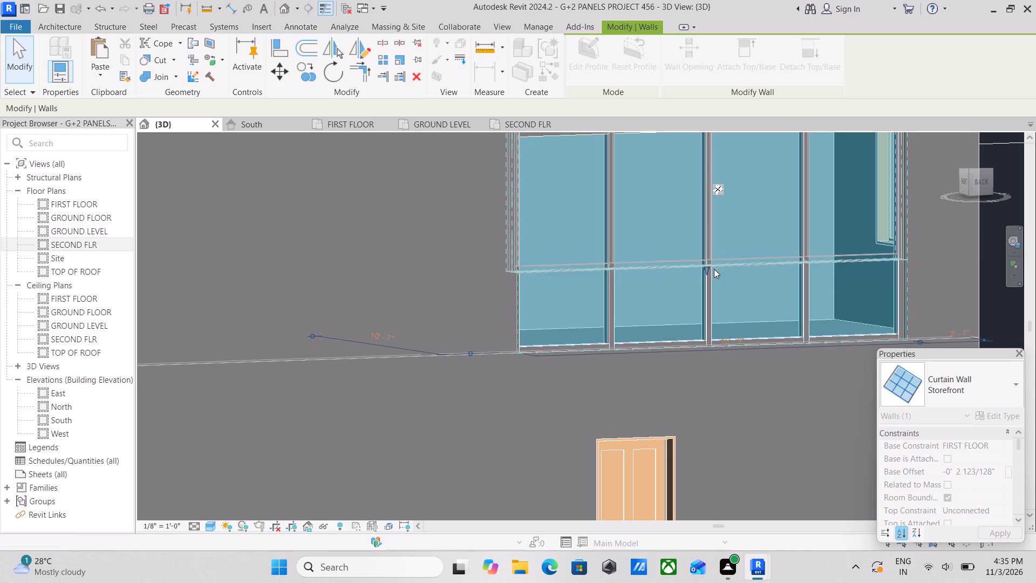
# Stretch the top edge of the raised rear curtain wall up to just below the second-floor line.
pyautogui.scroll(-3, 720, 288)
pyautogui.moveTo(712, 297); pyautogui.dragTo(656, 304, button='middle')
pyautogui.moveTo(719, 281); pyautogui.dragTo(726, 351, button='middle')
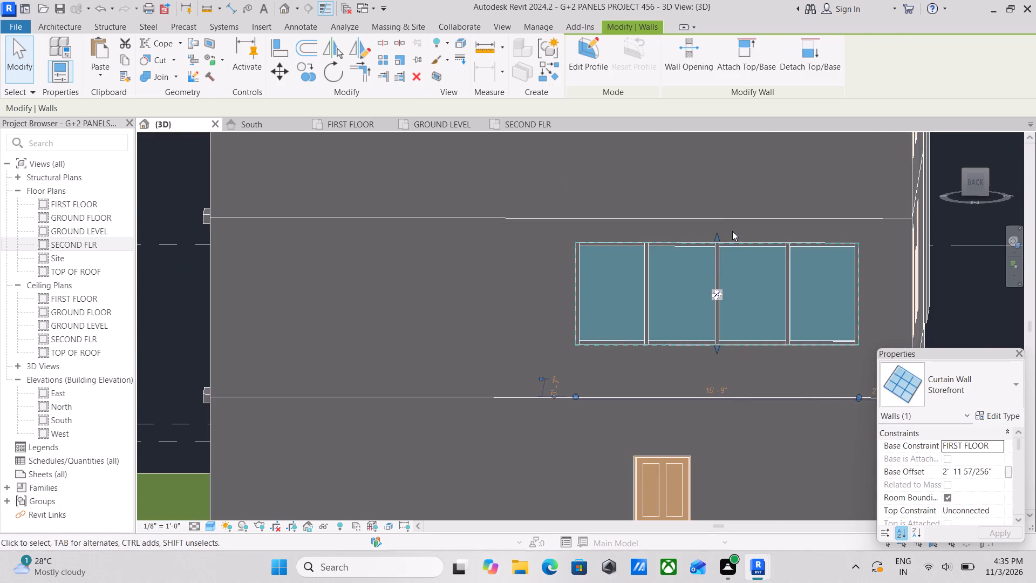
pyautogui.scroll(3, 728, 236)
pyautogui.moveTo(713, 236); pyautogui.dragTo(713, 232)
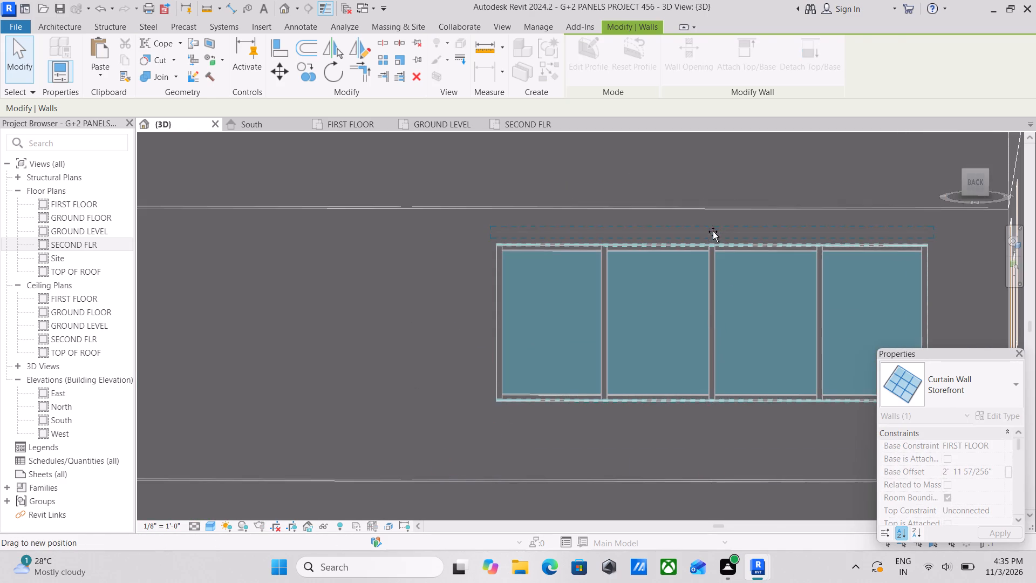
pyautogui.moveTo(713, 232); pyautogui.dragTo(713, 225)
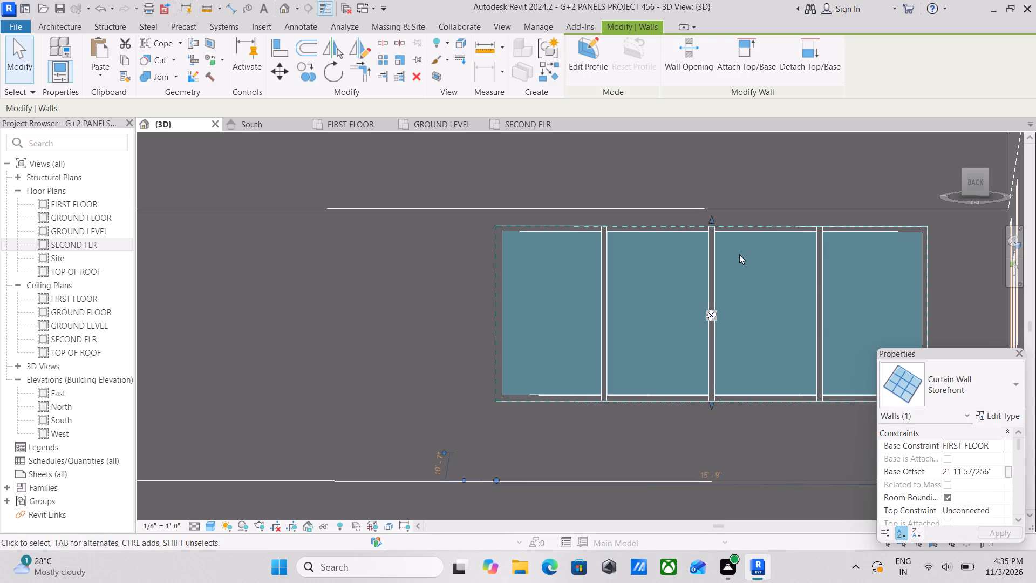
# Examine the proportions of the raised Storefront curtain wall on the rear facade from straight on and at an angle.
pyautogui.scroll(-3, 743, 254)
pyautogui.press('Escape')
pyautogui.scroll(-4, 746, 255)
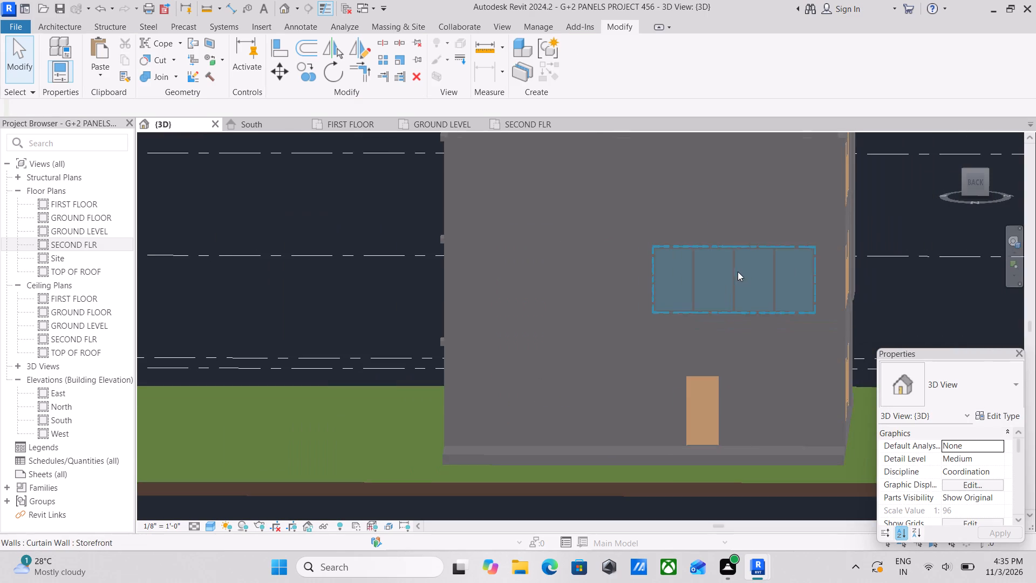
pyautogui.moveTo(738, 272); pyautogui.dragTo(794, 291, button='middle')
pyautogui.scroll(2, 669, 290)
pyautogui.moveTo(681, 289); pyautogui.dragTo(697, 307, button='middle')
pyautogui.scroll(2, 708, 307)
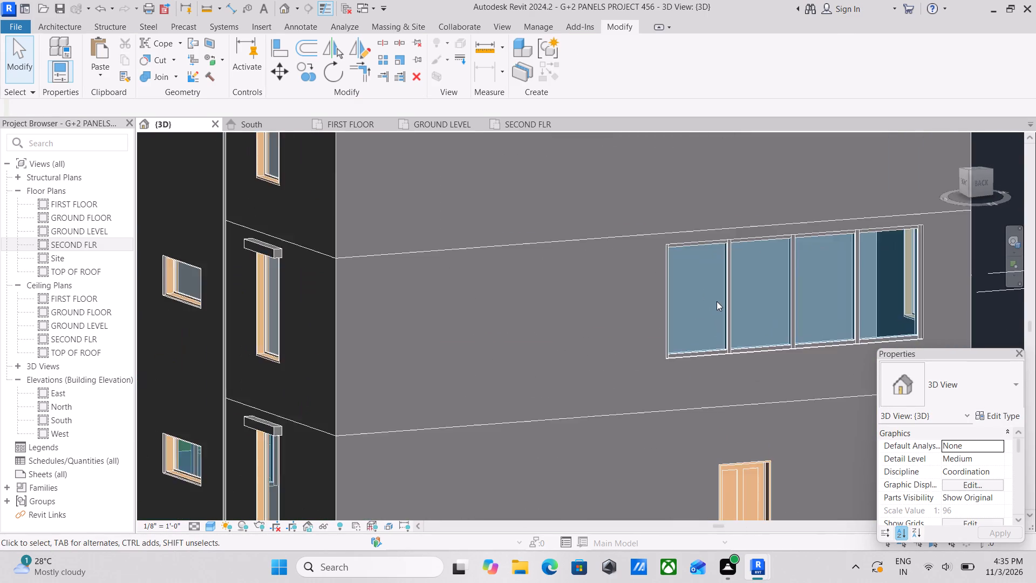
pyautogui.scroll(-2, 717, 301)
pyautogui.middleClick(718, 299)
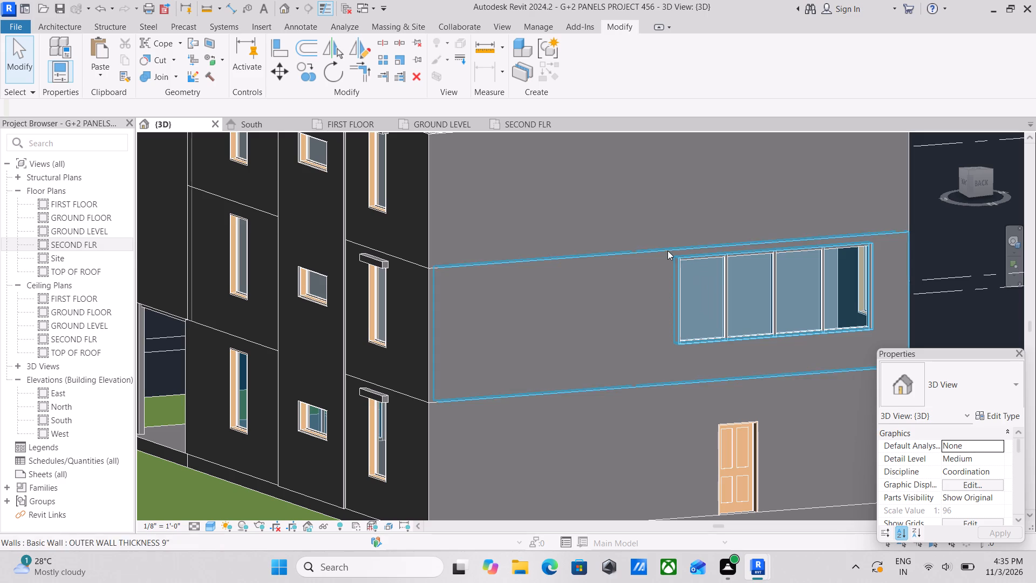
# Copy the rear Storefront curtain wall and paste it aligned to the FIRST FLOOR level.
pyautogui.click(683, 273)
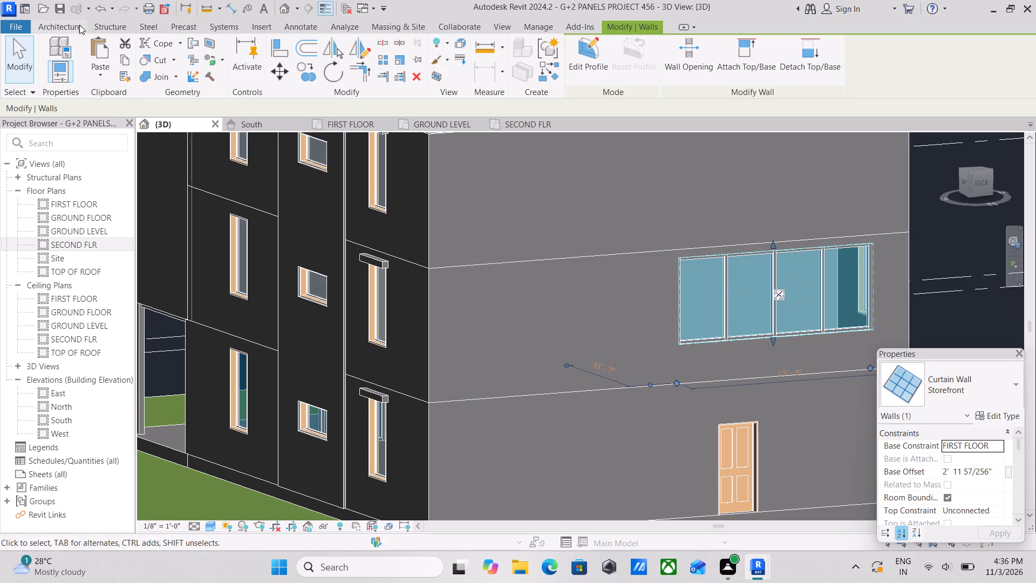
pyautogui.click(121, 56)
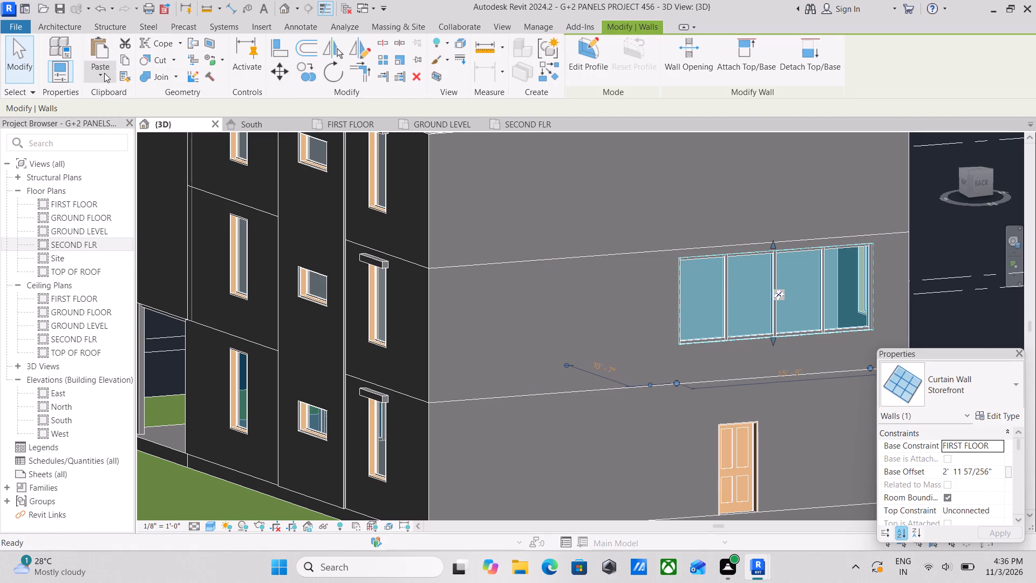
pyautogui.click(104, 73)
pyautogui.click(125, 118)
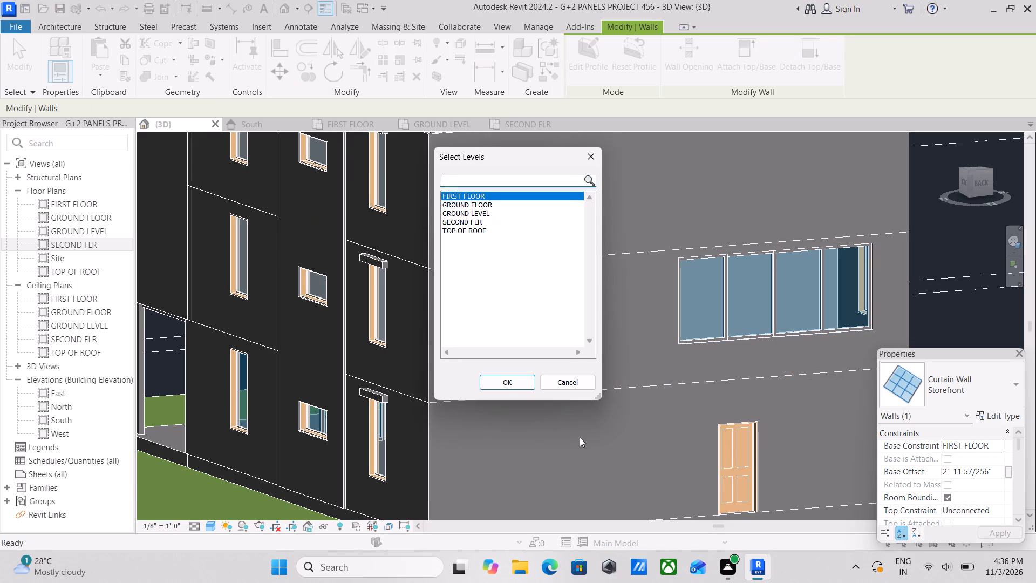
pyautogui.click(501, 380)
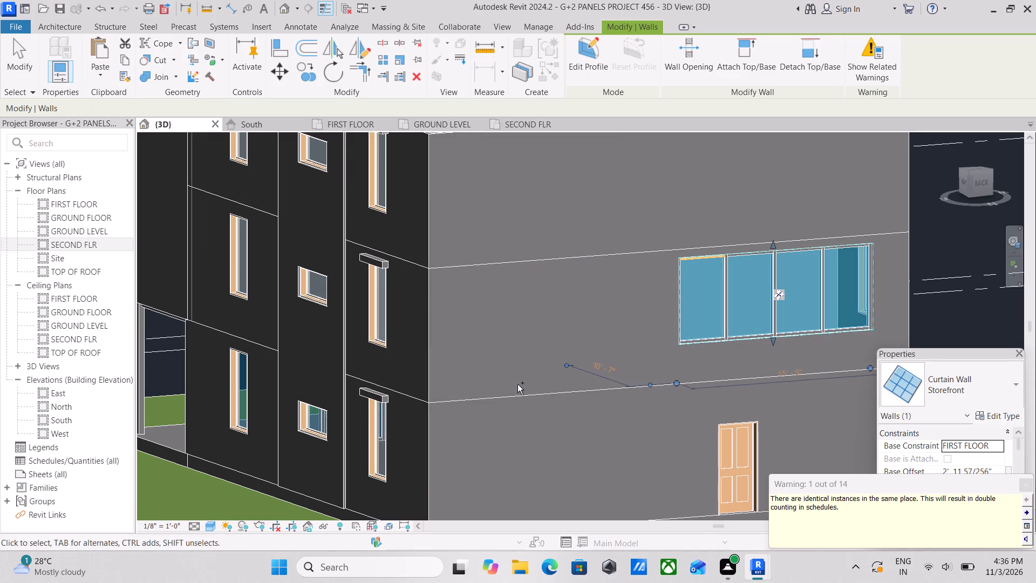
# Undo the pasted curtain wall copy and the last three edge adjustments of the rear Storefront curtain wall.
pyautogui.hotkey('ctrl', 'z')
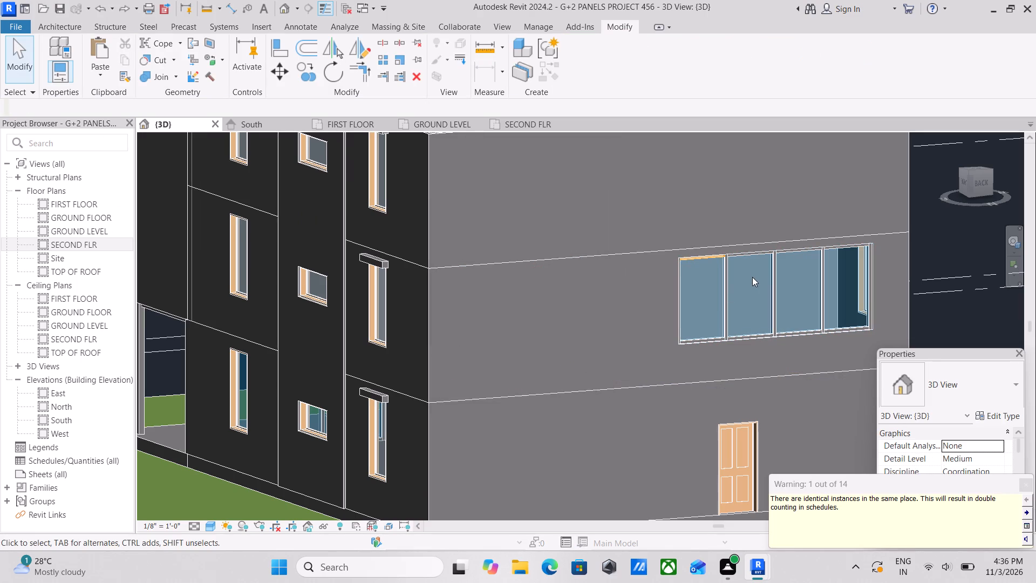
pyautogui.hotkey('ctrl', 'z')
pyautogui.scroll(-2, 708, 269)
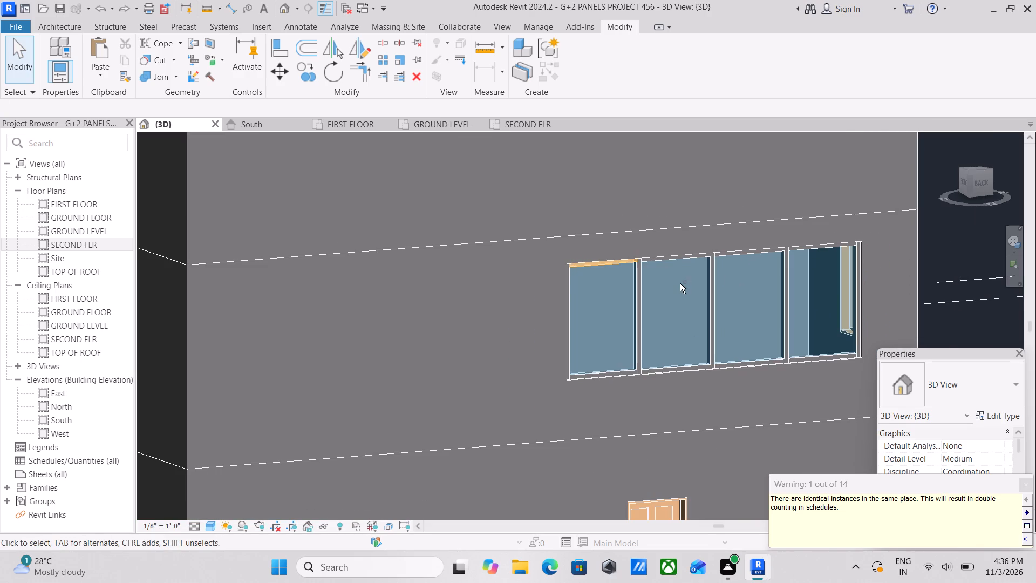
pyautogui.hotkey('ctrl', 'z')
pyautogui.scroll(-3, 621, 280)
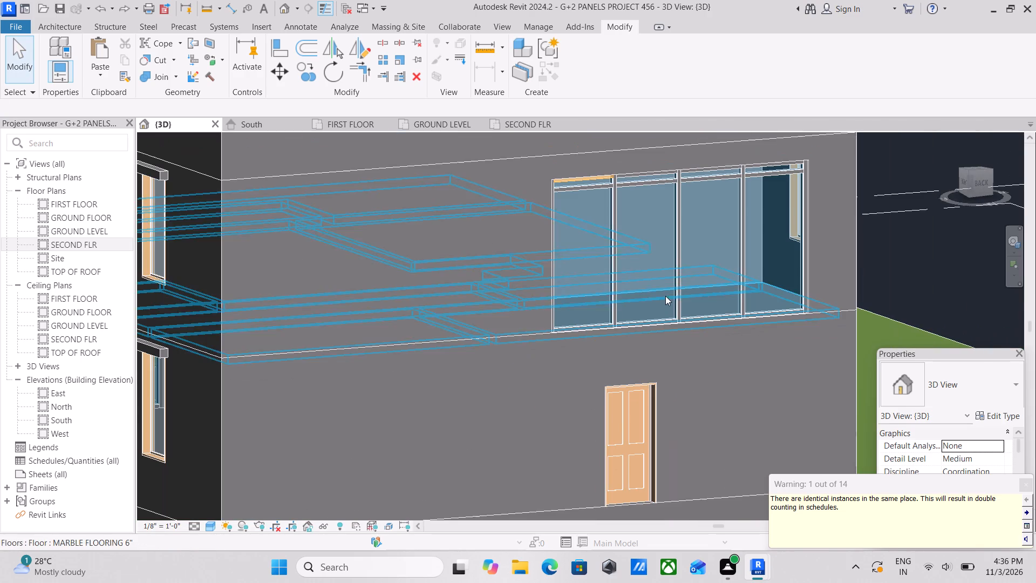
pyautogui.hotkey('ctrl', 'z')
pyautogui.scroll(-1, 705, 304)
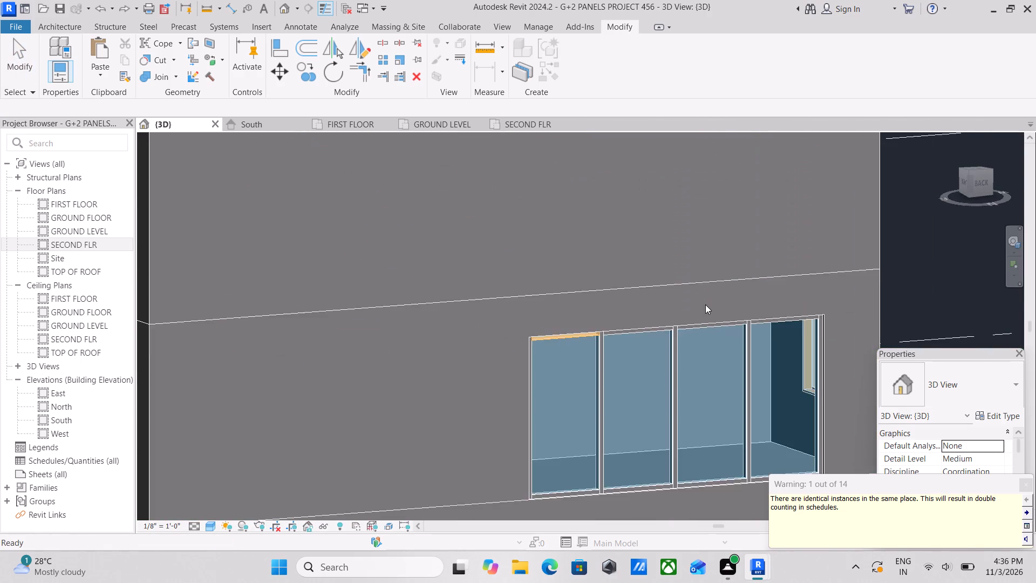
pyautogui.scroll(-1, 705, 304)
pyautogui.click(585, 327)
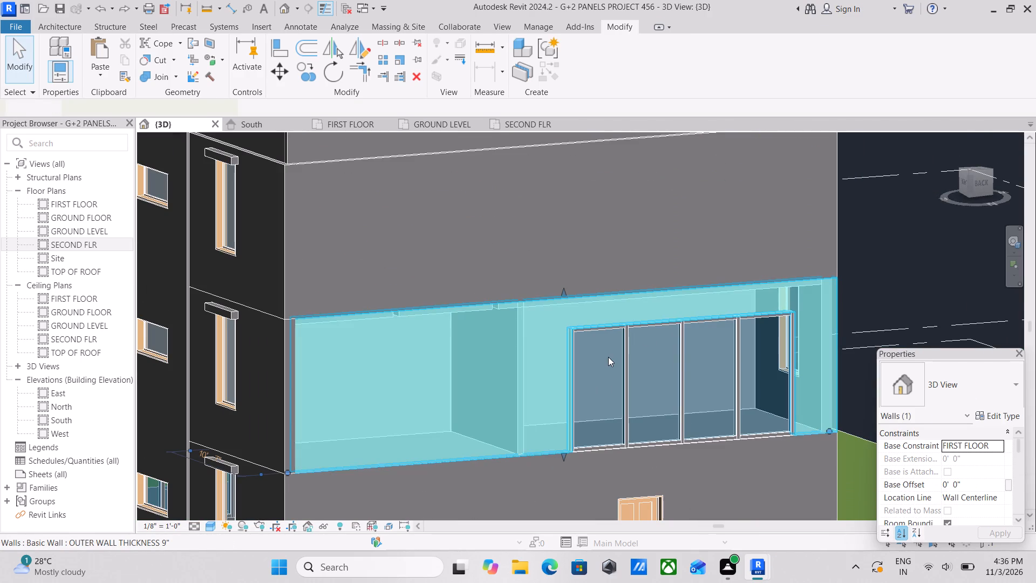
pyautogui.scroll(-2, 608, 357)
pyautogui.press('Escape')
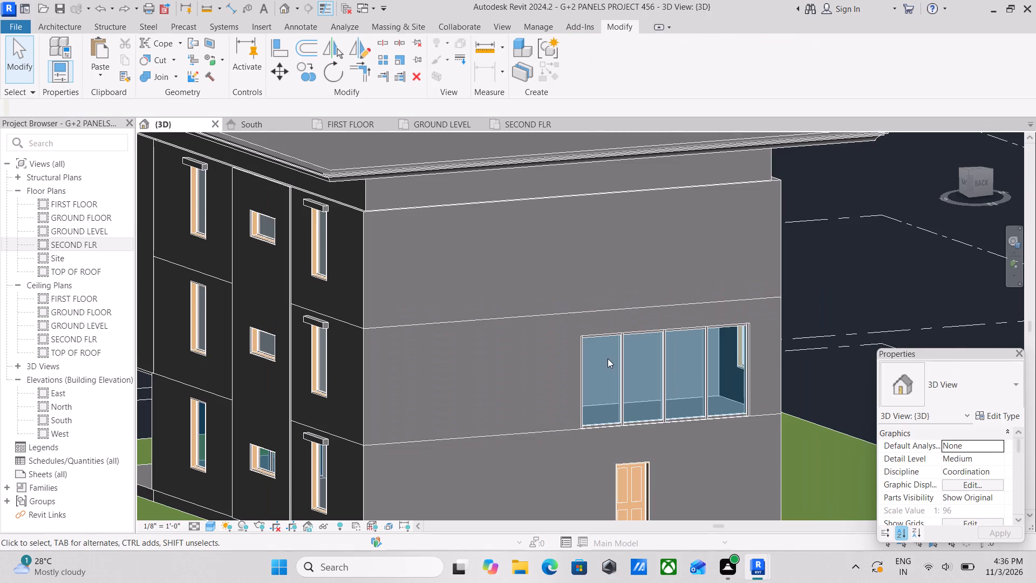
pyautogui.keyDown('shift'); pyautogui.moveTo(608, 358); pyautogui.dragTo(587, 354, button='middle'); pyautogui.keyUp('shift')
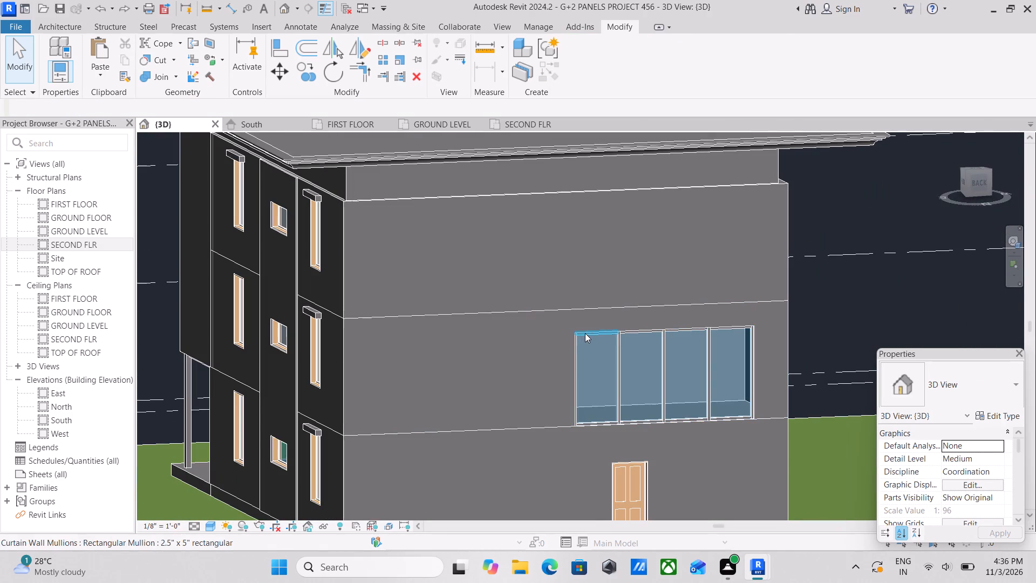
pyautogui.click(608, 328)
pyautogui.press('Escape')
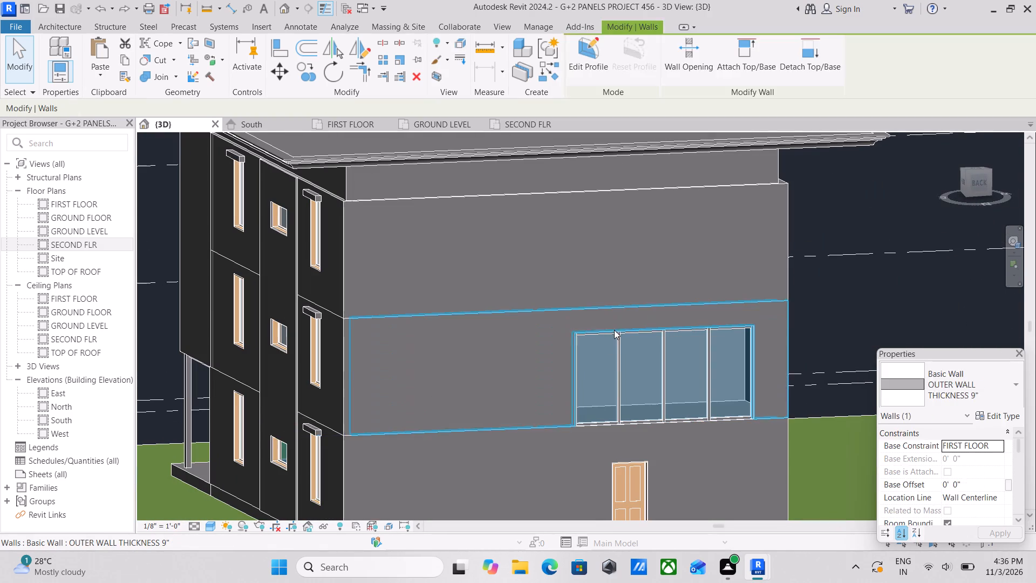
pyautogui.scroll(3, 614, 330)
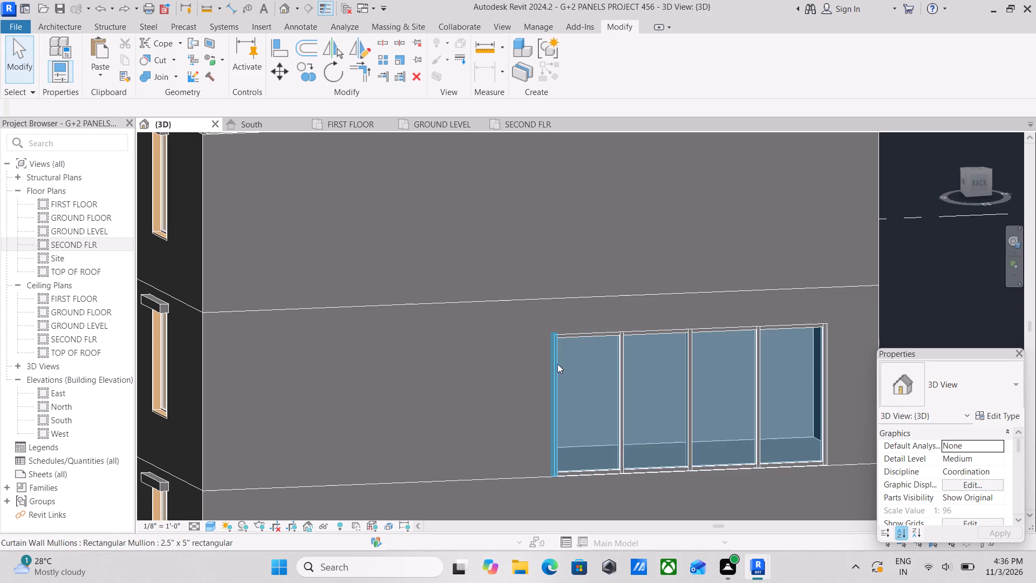
# Copy the rear first-floor Storefront curtain wall and paste it aligned to the SECOND FLR level.
pyautogui.click(562, 365)
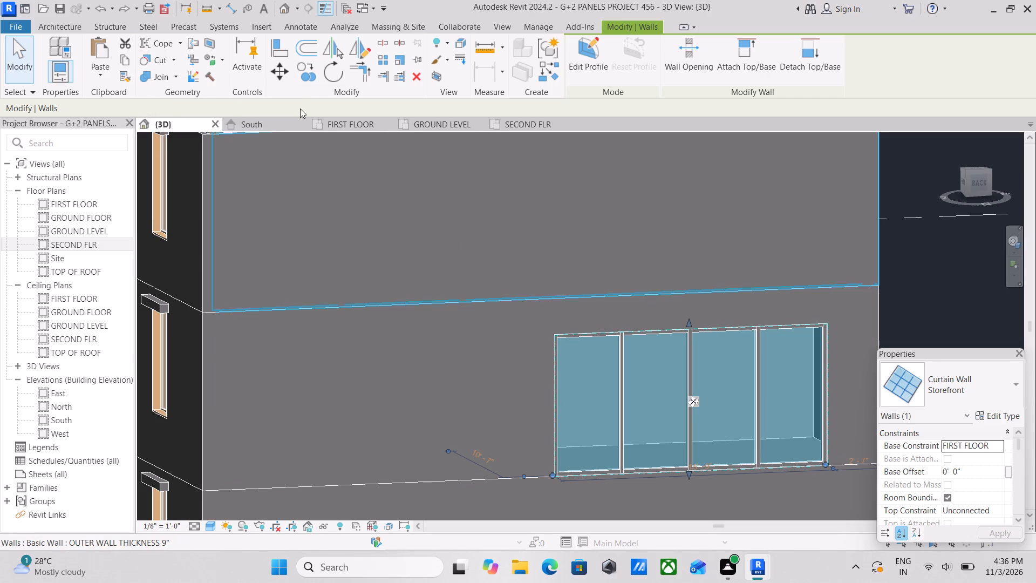
pyautogui.click(124, 57)
pyautogui.click(94, 73)
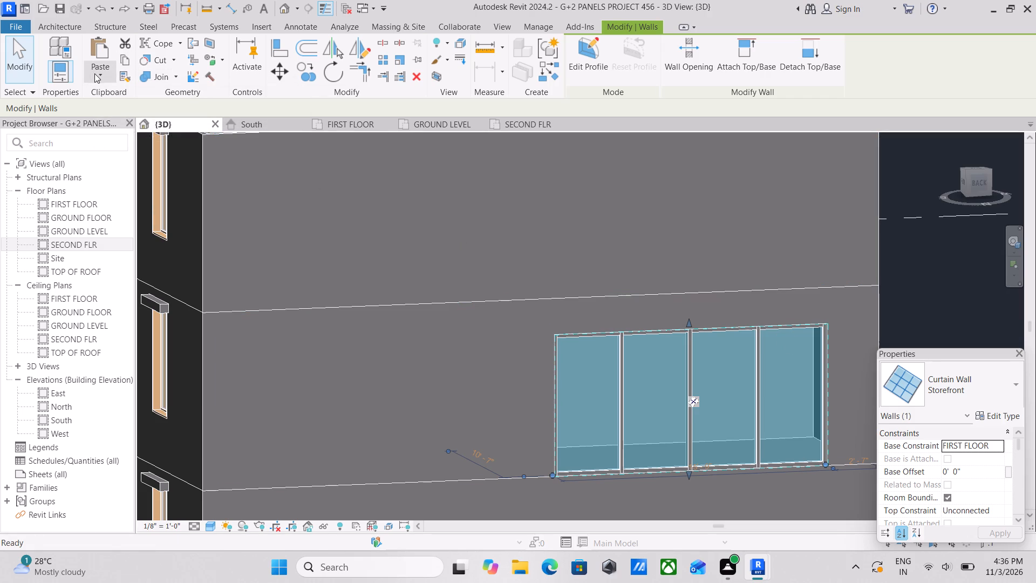
pyautogui.click(140, 124)
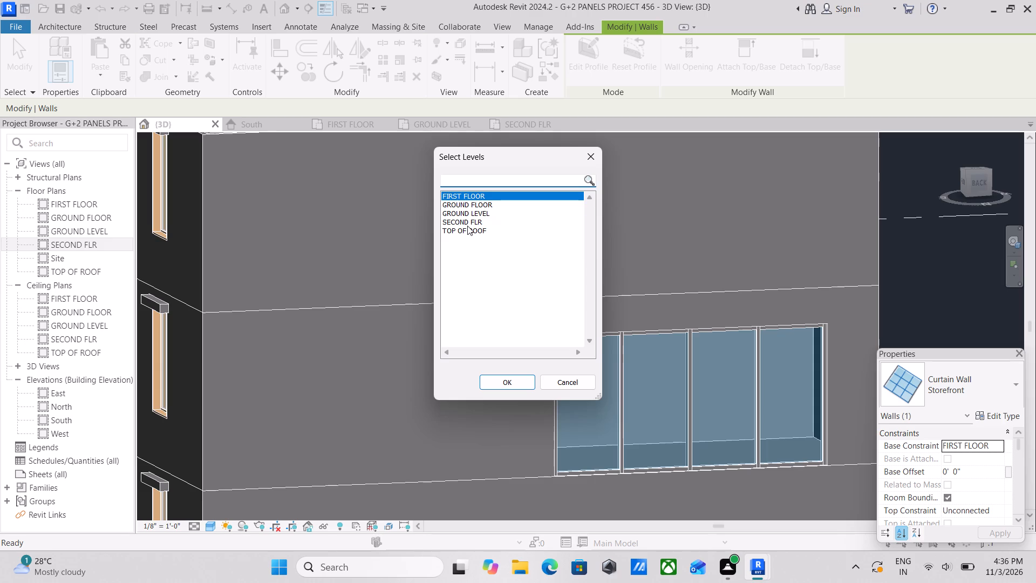
pyautogui.click(468, 222)
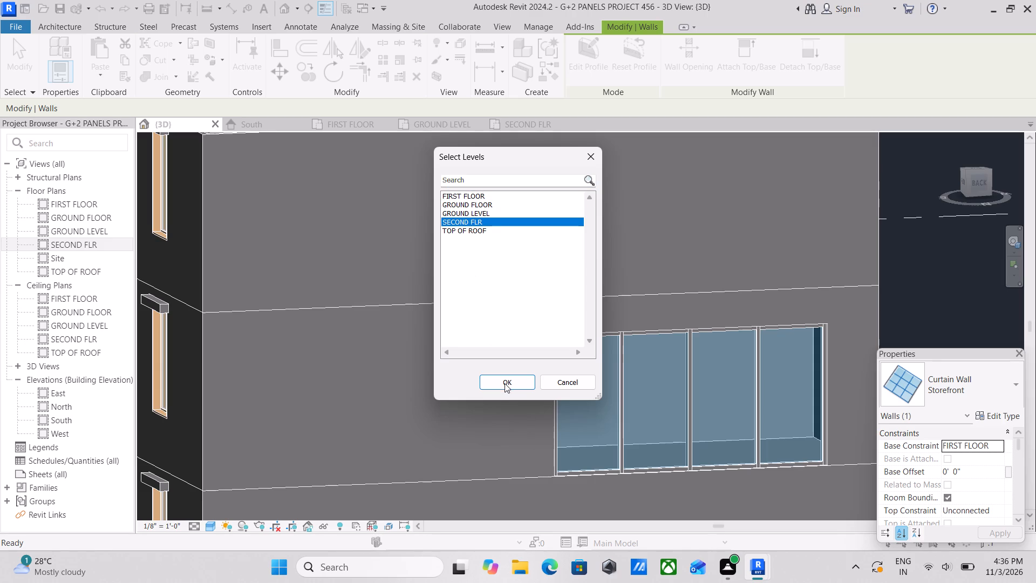
pyautogui.click(503, 382)
pyautogui.scroll(-3, 565, 369)
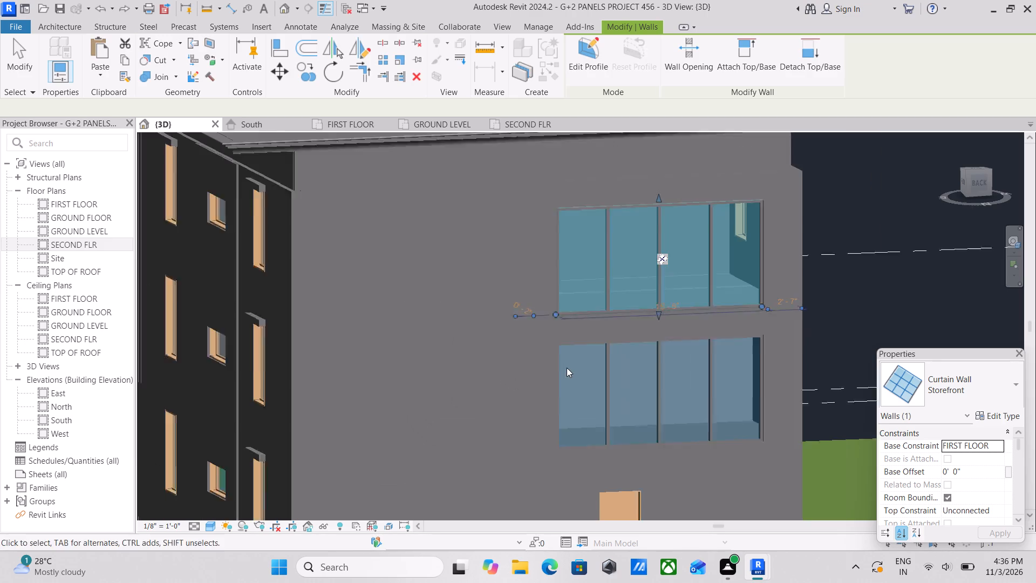
pyautogui.press('Escape')
pyautogui.scroll(-1, 622, 329)
pyautogui.keyDown('shift'); pyautogui.moveTo(623, 388); pyautogui.dragTo(513, 383, button='middle'); pyautogui.keyUp('shift')
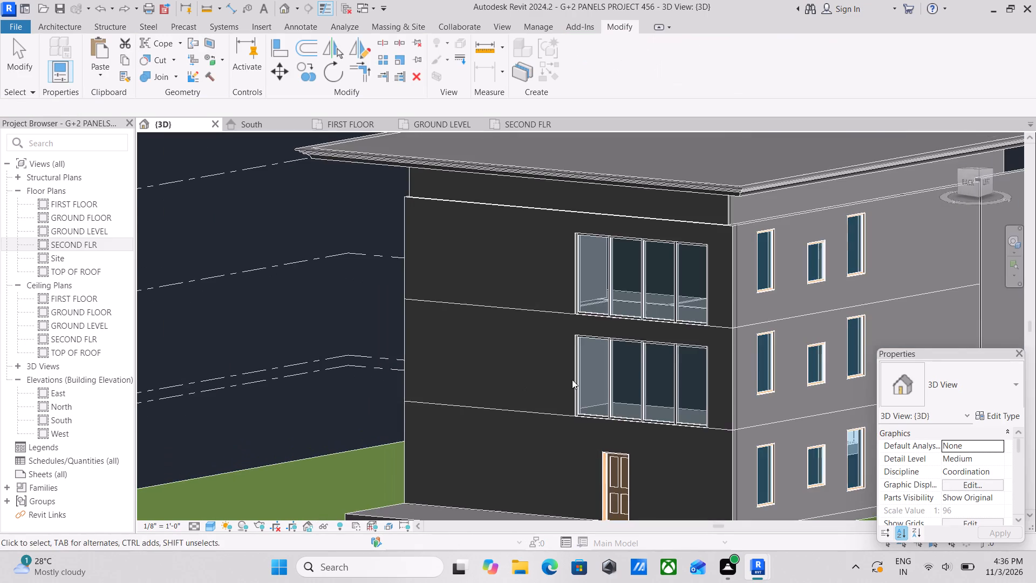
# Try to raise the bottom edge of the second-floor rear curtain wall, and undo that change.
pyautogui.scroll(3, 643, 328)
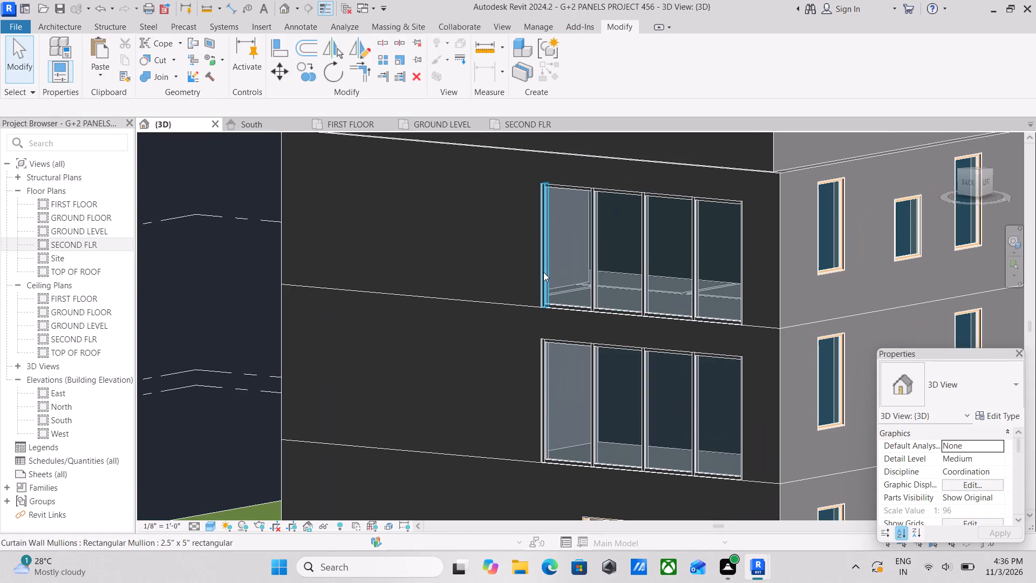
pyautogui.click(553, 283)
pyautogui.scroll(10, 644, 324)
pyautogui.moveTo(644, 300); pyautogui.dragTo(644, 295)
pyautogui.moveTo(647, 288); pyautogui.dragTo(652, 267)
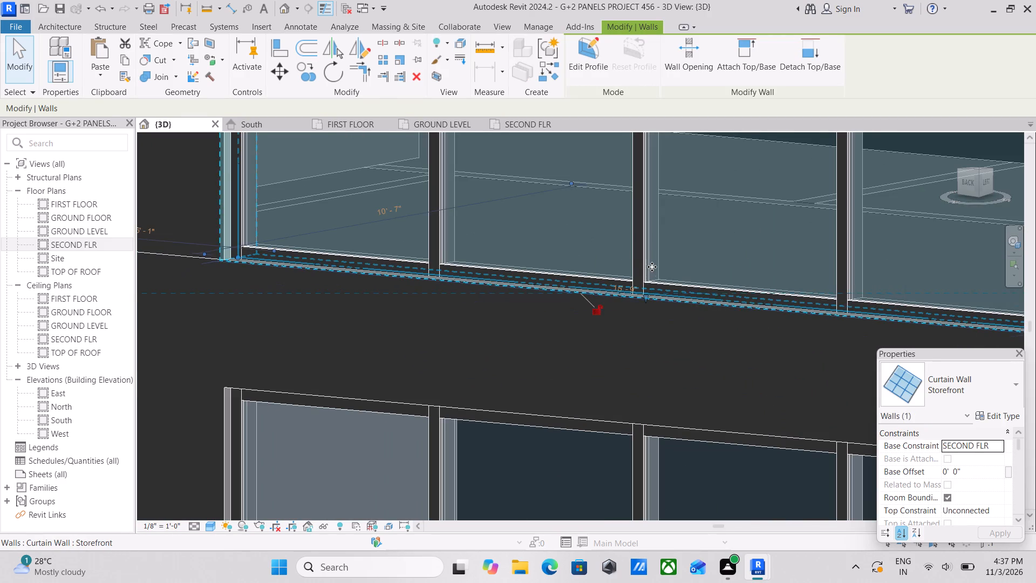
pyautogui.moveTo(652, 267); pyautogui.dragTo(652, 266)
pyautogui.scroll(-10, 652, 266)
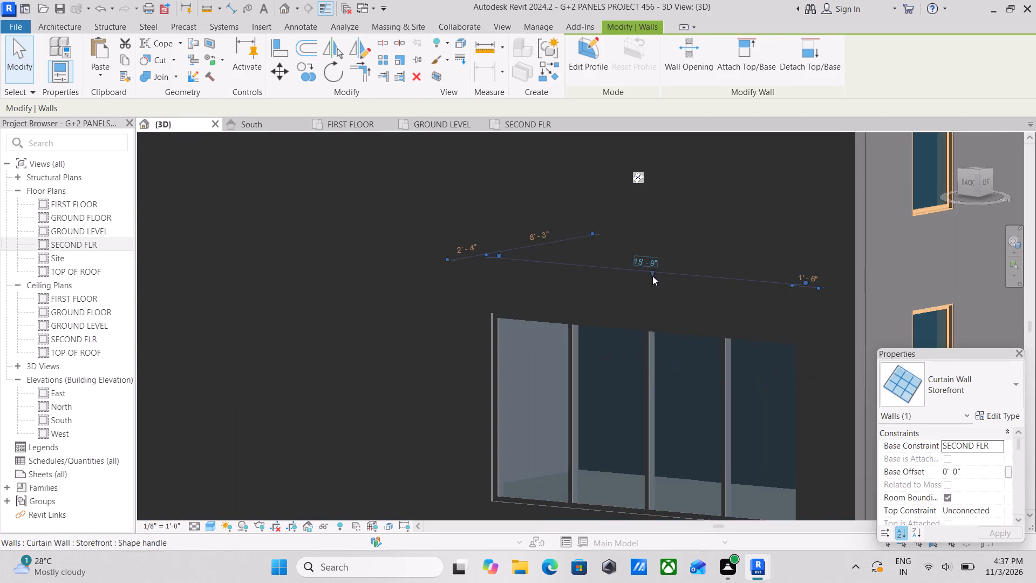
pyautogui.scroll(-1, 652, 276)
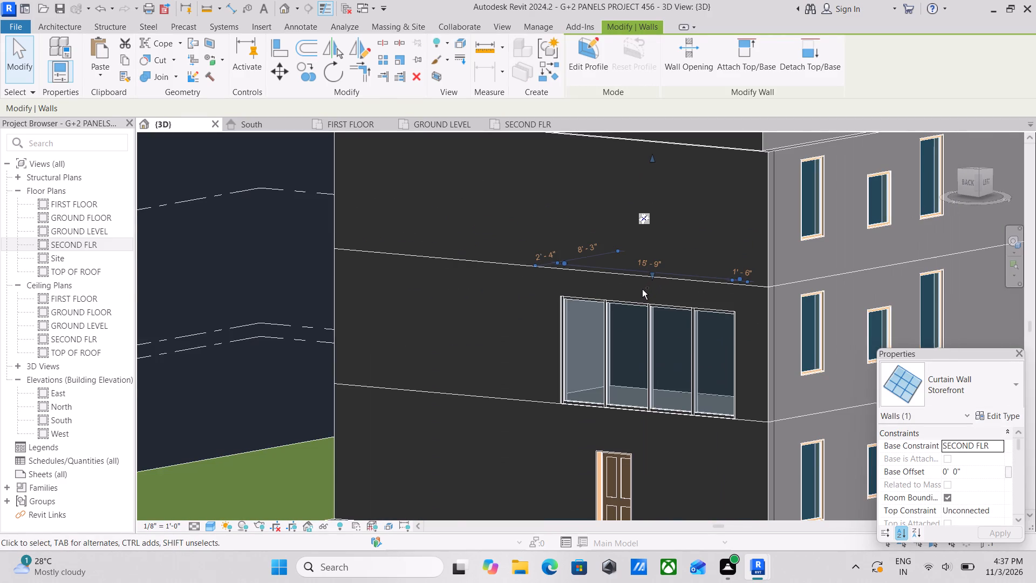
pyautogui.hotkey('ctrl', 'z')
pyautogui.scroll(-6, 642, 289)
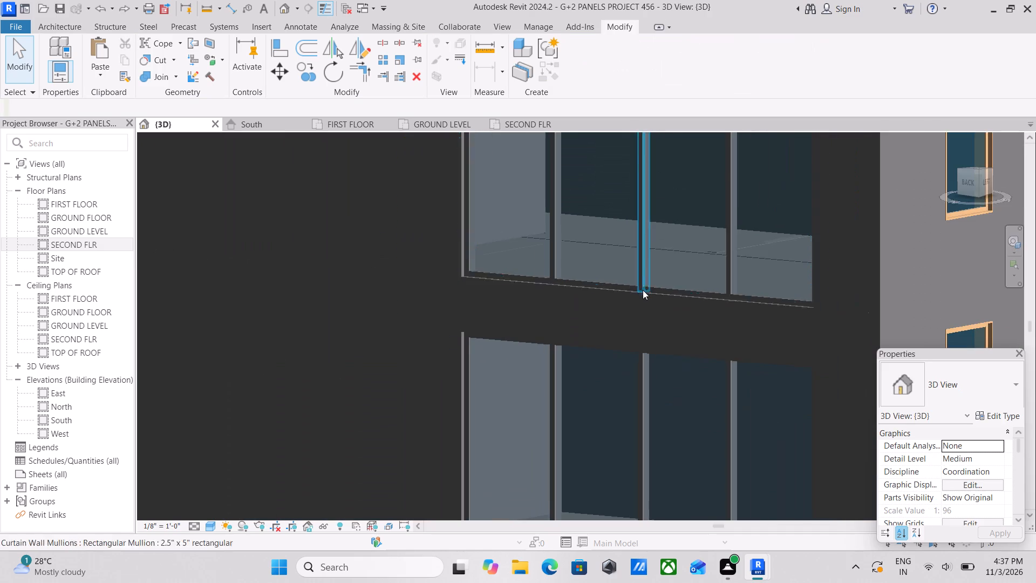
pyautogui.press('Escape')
# Switch the 3D view to a realistic visual style that shows material textures.
pyautogui.scroll(-2, 645, 295)
pyautogui.keyDown('shift'); pyautogui.scroll(-1, 635, 303); pyautogui.keyUp('shift')
pyautogui.keyDown('shift'); pyautogui.moveTo(635, 303); pyautogui.dragTo(692, 342, button='middle'); pyautogui.keyUp('shift')
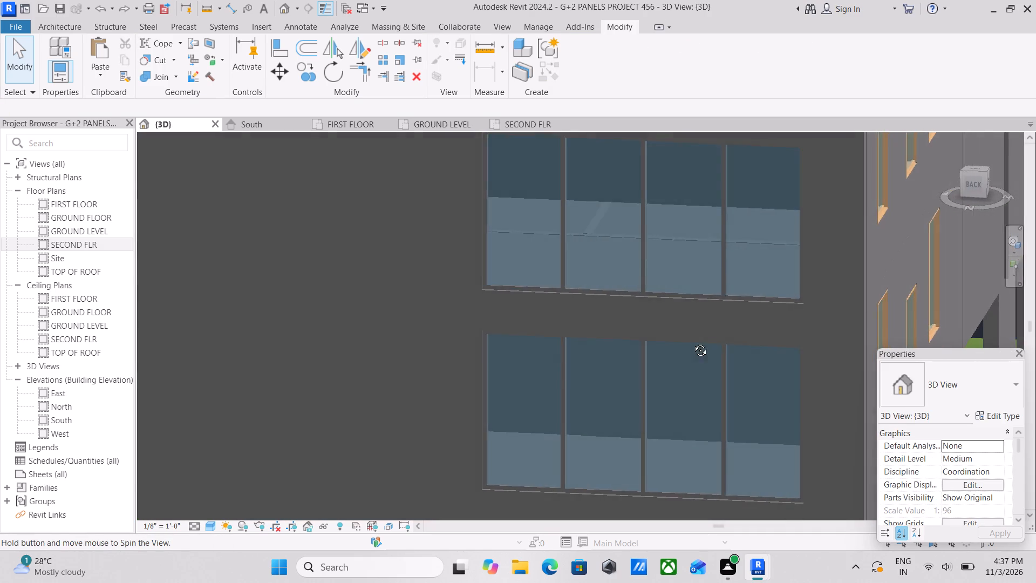
pyautogui.keyDown('shift'); pyautogui.moveTo(692, 342); pyautogui.dragTo(691, 342, button='middle'); pyautogui.keyUp('shift')
pyautogui.keyDown('shift'); pyautogui.moveTo(629, 335); pyautogui.dragTo(660, 336, button='middle'); pyautogui.keyUp('shift')
pyautogui.moveTo(604, 327); pyautogui.dragTo(617, 335, button='middle')
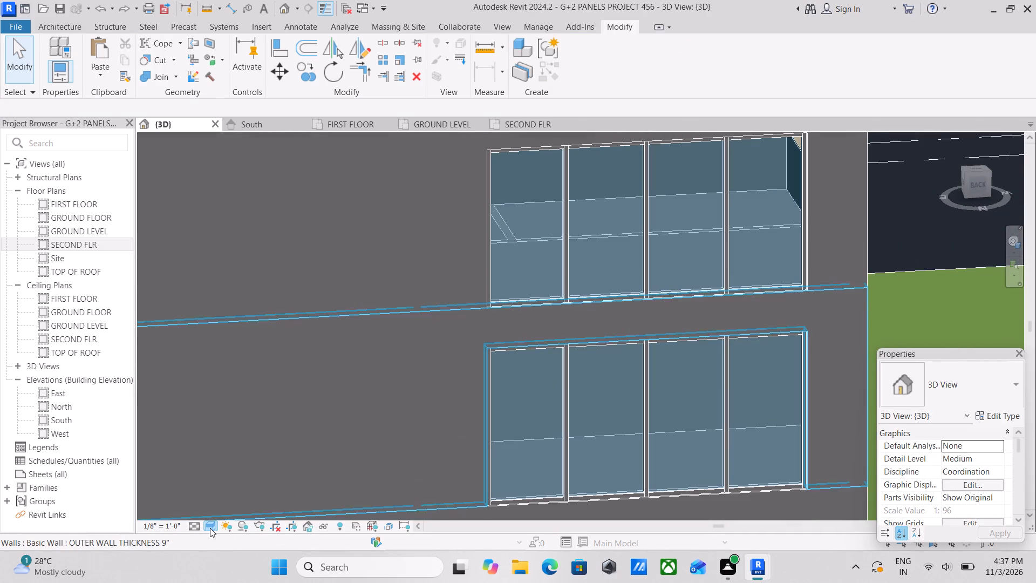
pyautogui.click(210, 528)
pyautogui.click(216, 510)
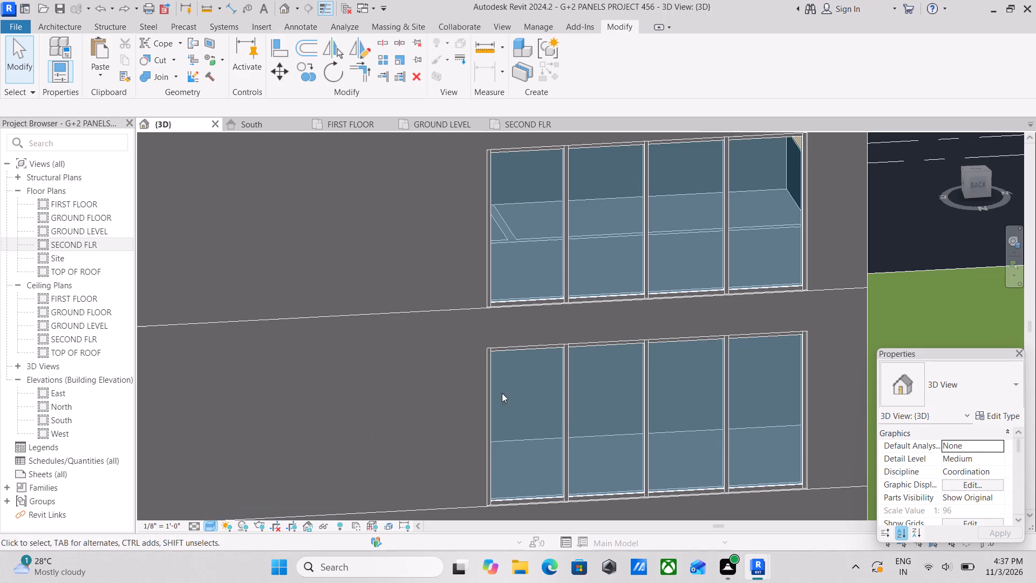
# Examine the rear facade and its two stacked curtain walls from several angles.
pyautogui.scroll(3, 584, 355)
pyautogui.scroll(-5, 594, 294)
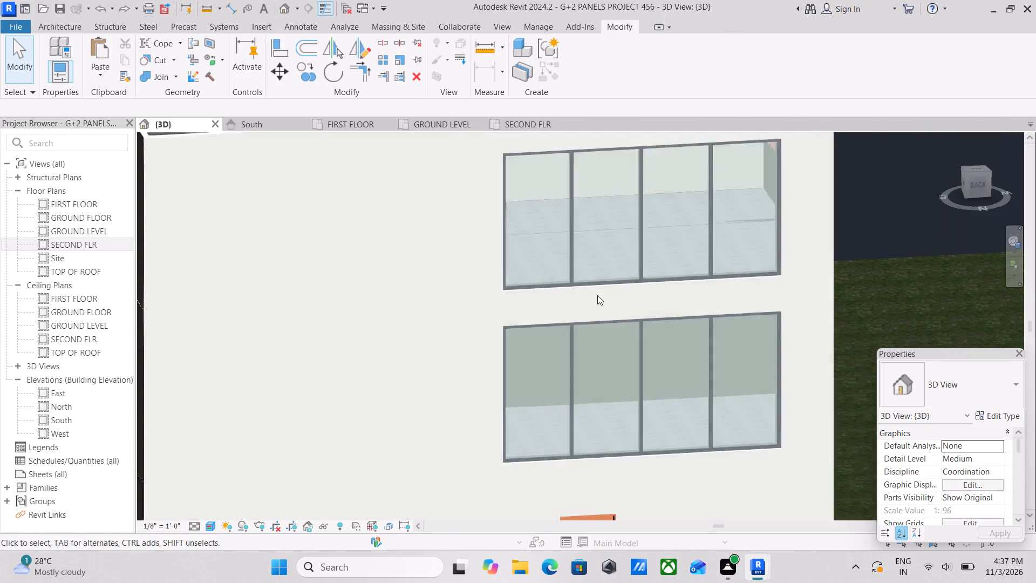
pyautogui.moveTo(597, 297); pyautogui.dragTo(595, 335, button='middle')
pyautogui.scroll(-3, 594, 319)
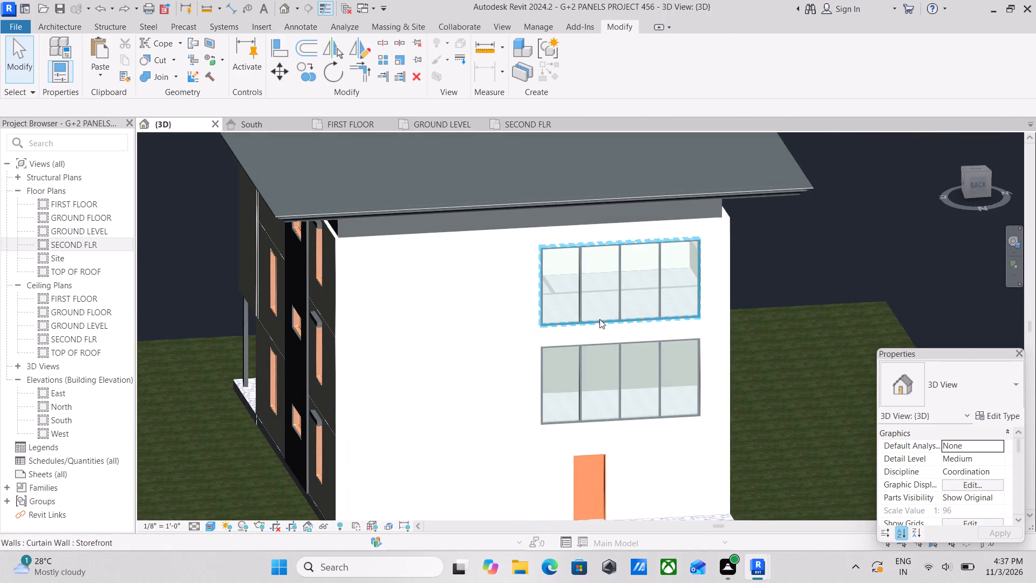
pyautogui.scroll(-2, 599, 319)
pyautogui.keyDown('shift'); pyautogui.moveTo(566, 383); pyautogui.dragTo(600, 379, button='middle'); pyautogui.keyUp('shift')
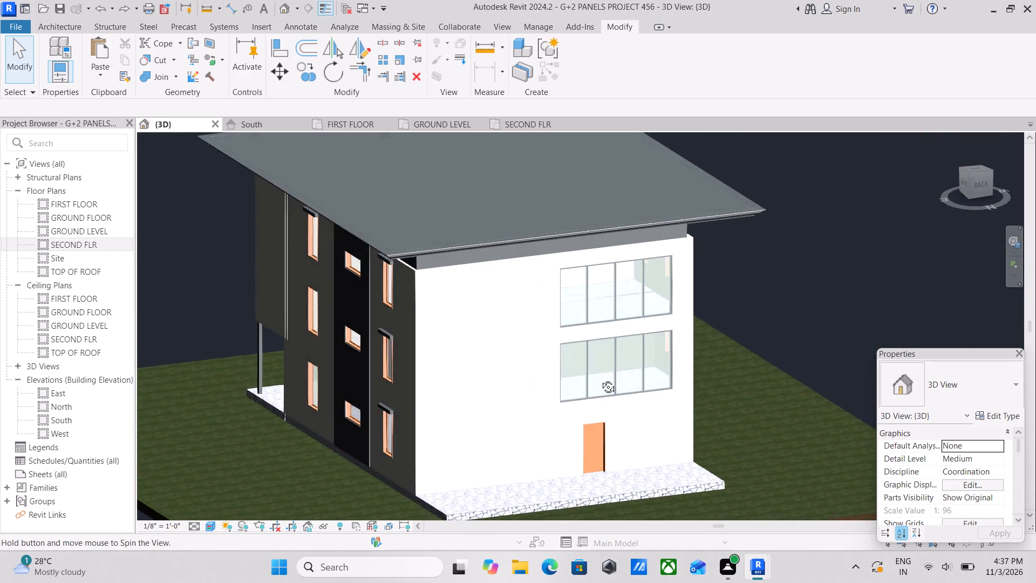
pyautogui.keyDown('shift'); pyautogui.moveTo(600, 379); pyautogui.dragTo(539, 334, button='middle'); pyautogui.keyUp('shift')
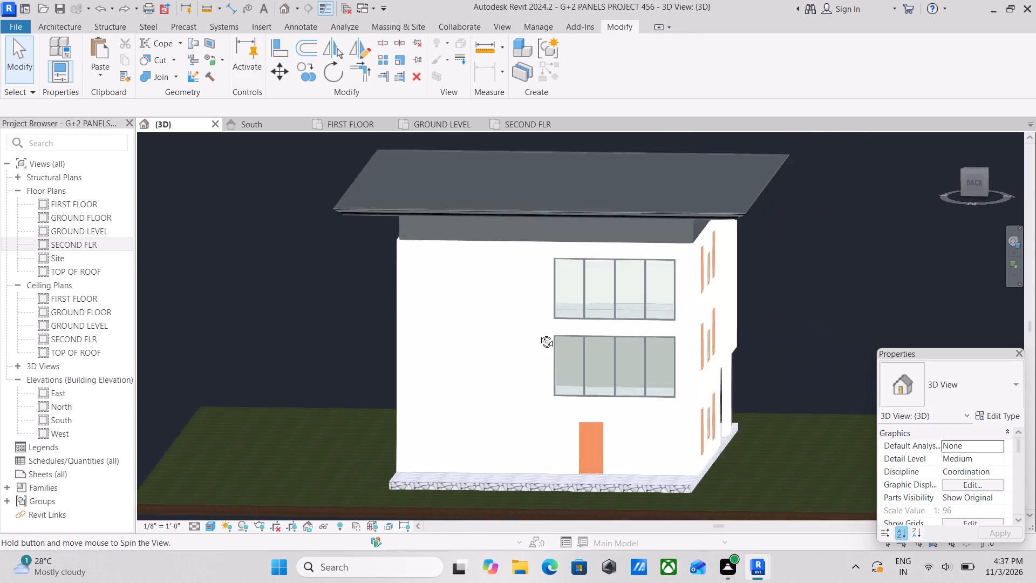
pyautogui.keyDown('shift'); pyautogui.moveTo(539, 334); pyautogui.dragTo(546, 330, button='middle'); pyautogui.keyUp('shift')
pyautogui.keyDown('shift'); pyautogui.middleClick(537, 375); pyautogui.keyUp('shift')
# Place a Fixed window 3' x 6" on the blank part of the rear wall, about 6' 6" from the corner, beside the lower curtain wall.
pyautogui.scroll(2, 474, 375)
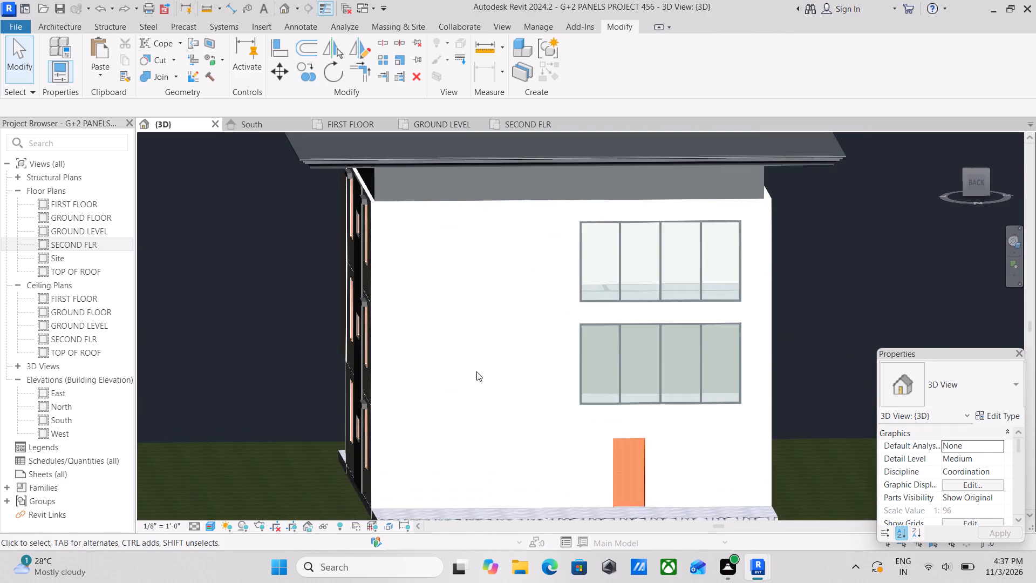
pyautogui.scroll(2, 476, 371)
pyautogui.moveTo(476, 371); pyautogui.dragTo(490, 394, button='middle')
pyautogui.press('w')
pyautogui.press('n')
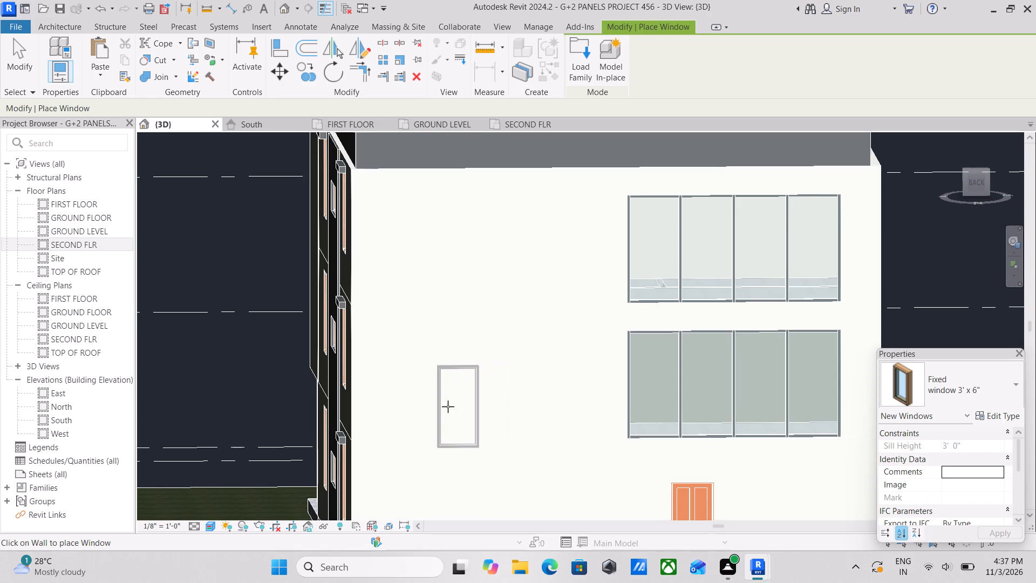
pyautogui.click(441, 407)
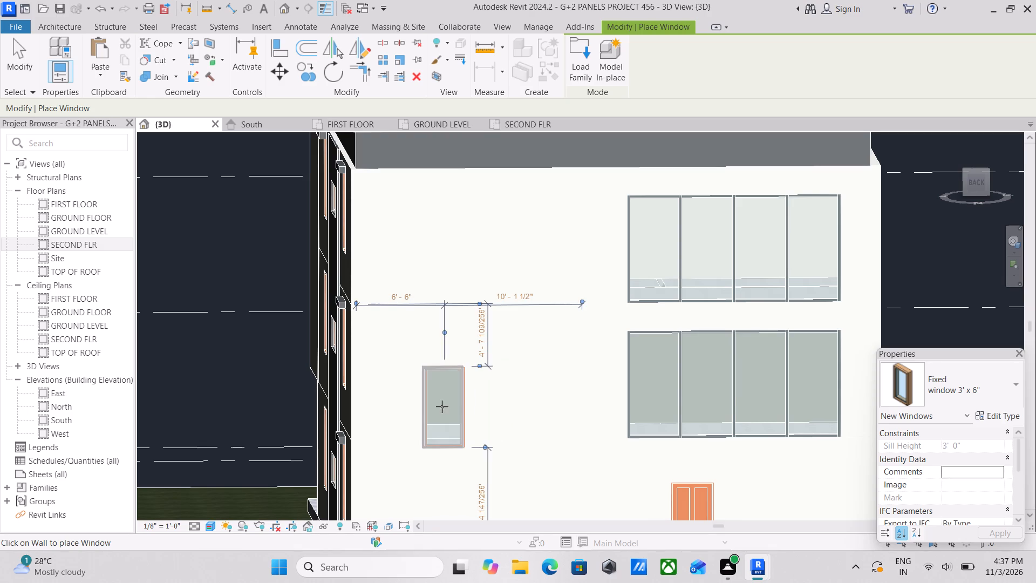
pyautogui.press('Escape')
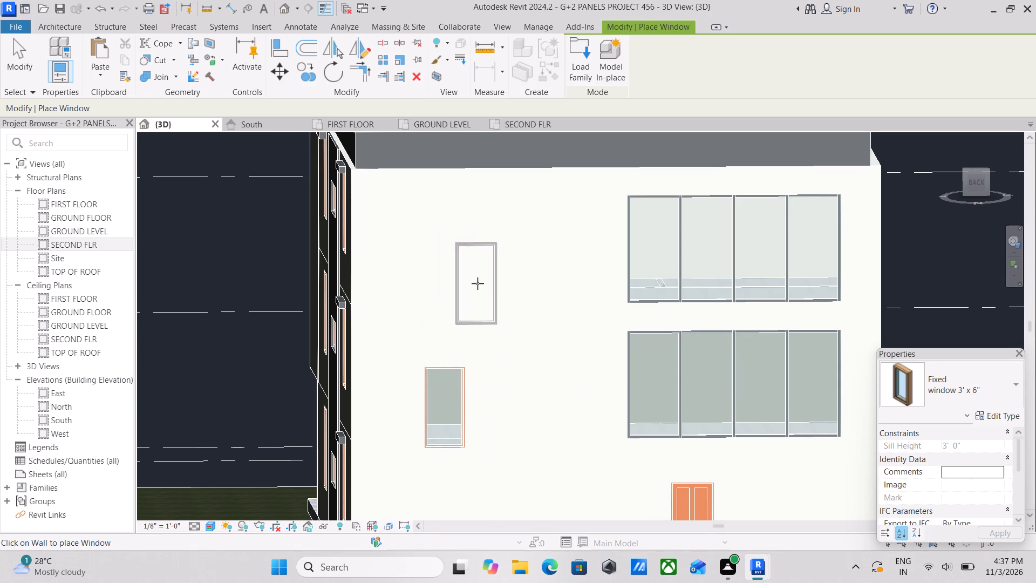
pyautogui.press('Escape')
pyautogui.press('Escape')
# Nudge the new rear window up to a sill height of about 11' 1", keeping it about 6' 6" from the corner.
pyautogui.scroll(-1, 483, 385)
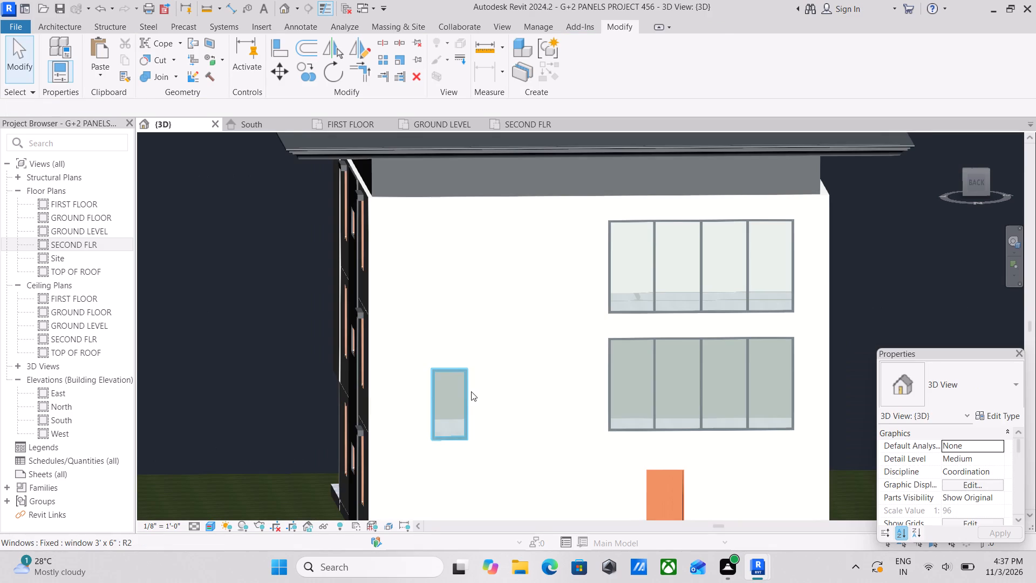
pyautogui.click(471, 391)
pyautogui.press('Up')
pyautogui.press('Up')
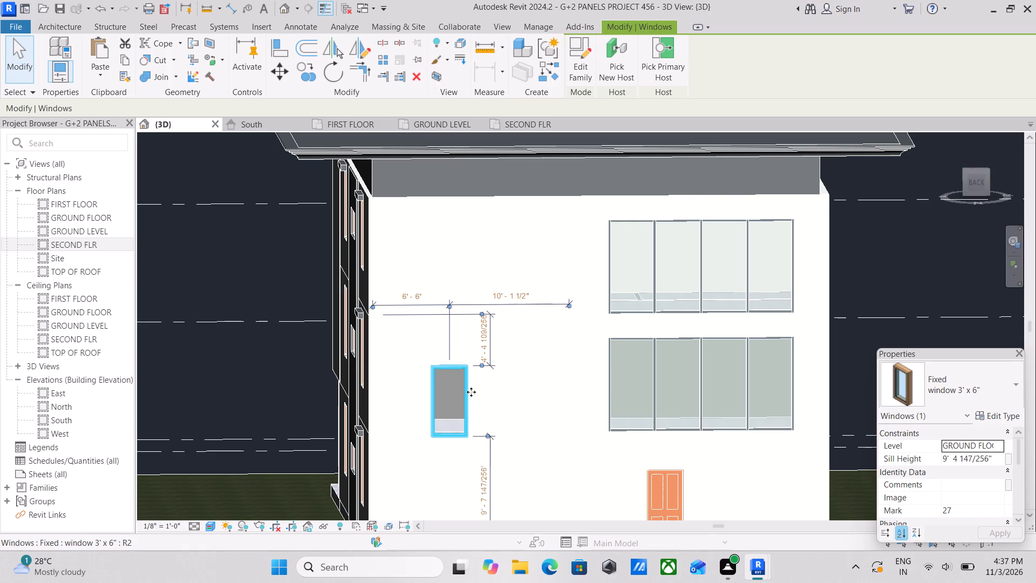
pyautogui.press('Up')
pyautogui.press('Up')
pyautogui.press('Up')
pyautogui.press('Up')
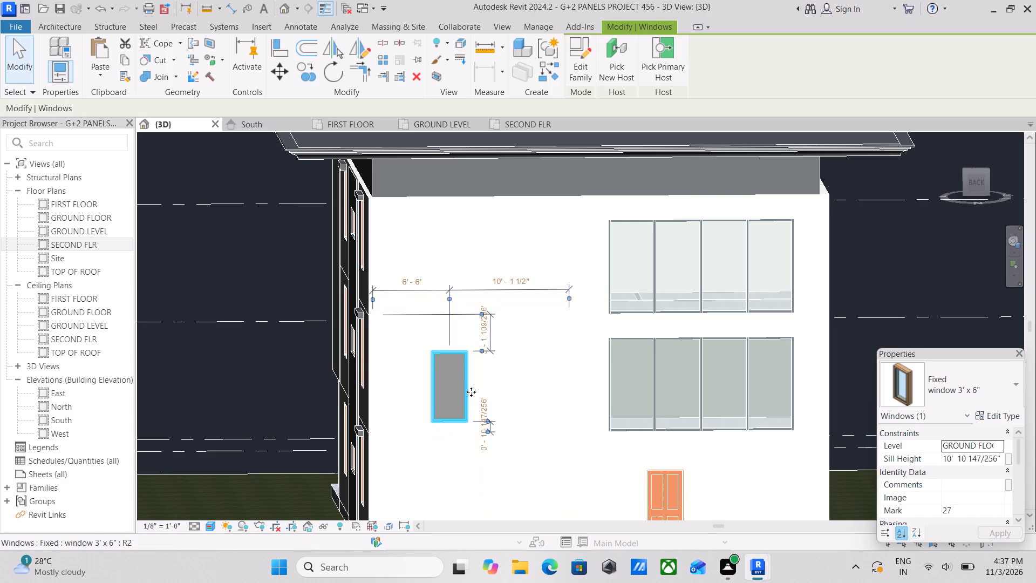
pyautogui.press('Up')
pyautogui.press('Up')
pyautogui.press('Up')
pyautogui.press('Left')
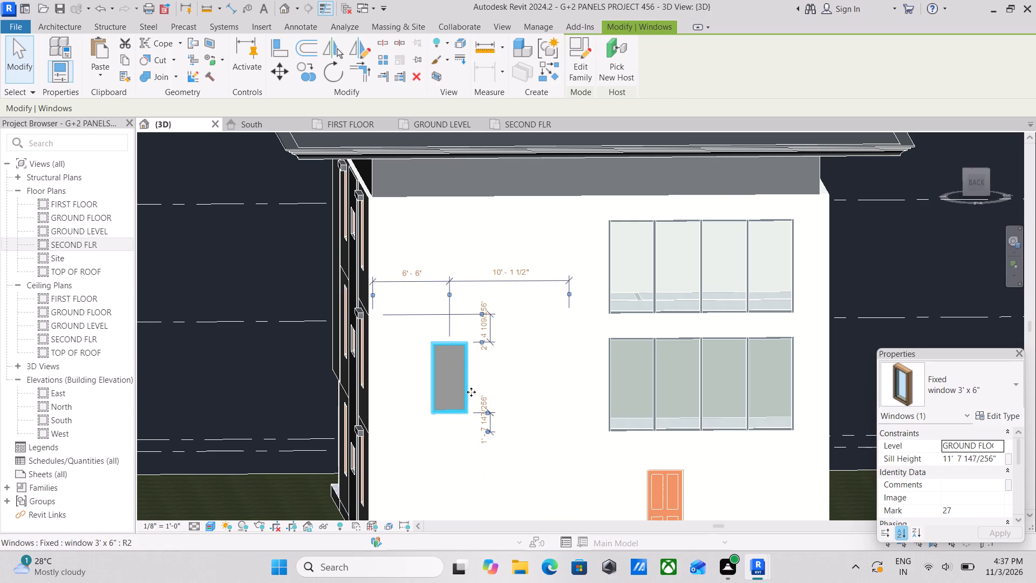
pyautogui.press('Left')
pyautogui.press('Down')
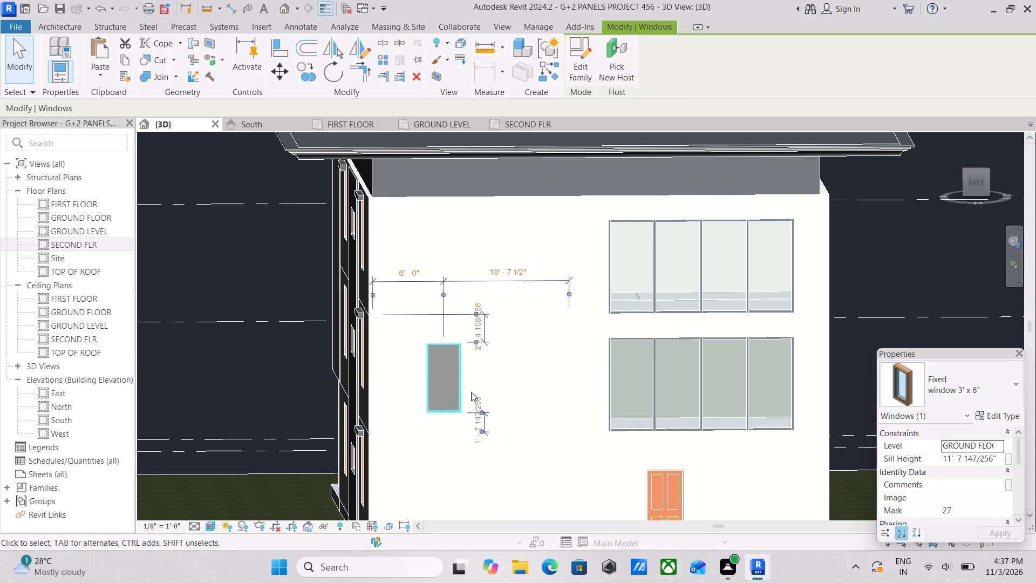
pyautogui.press('Down')
pyautogui.press('Right')
pyautogui.press('Right')
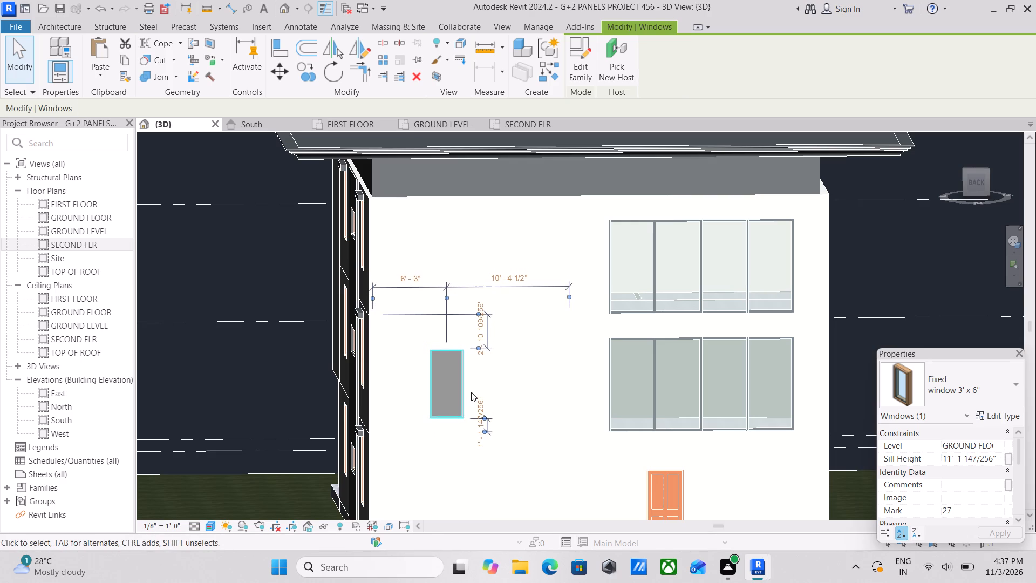
pyautogui.press('Escape')
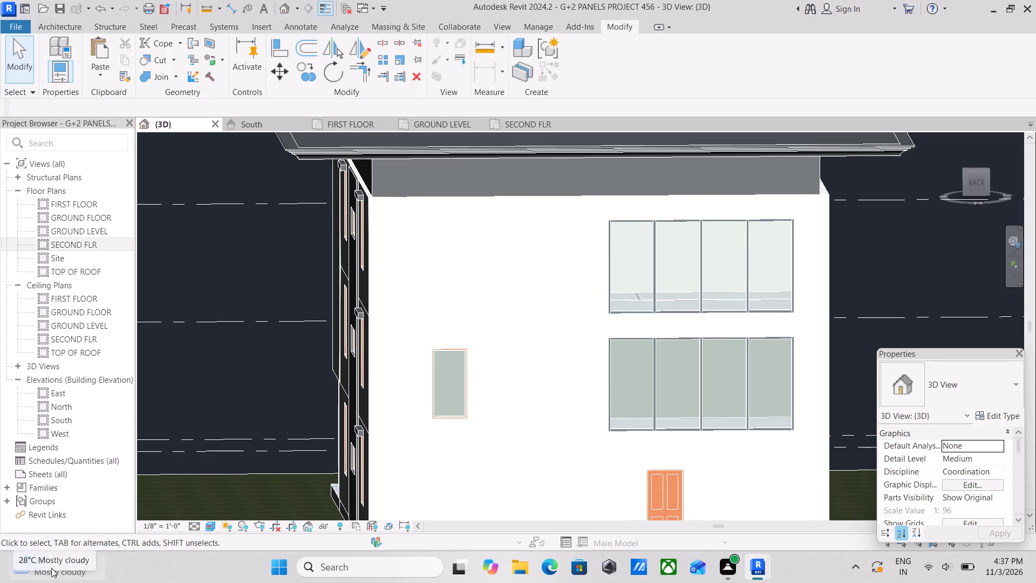
# Change the new rear window's type to Fixed 24" x 24".
pyautogui.scroll(2, 479, 349)
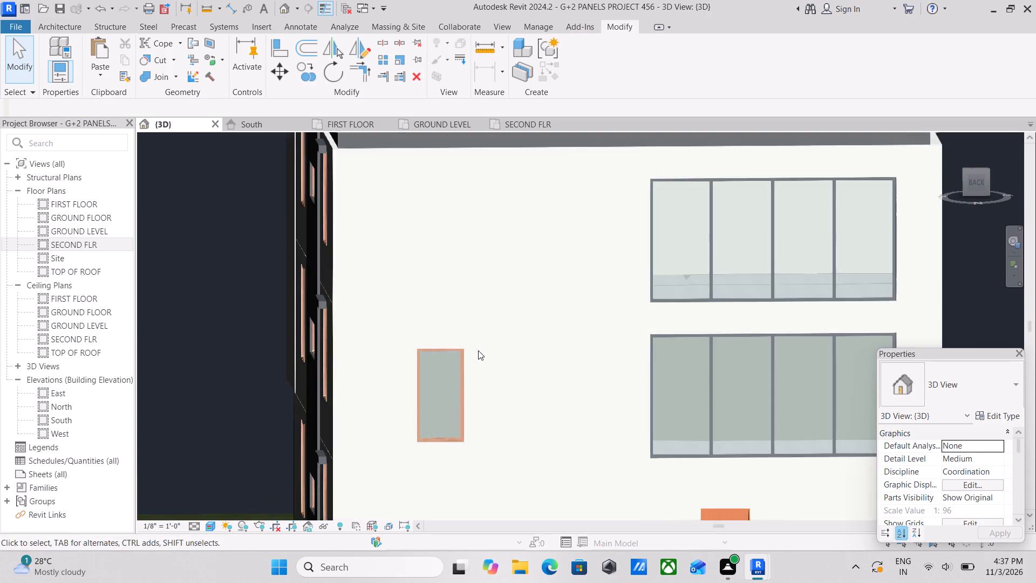
pyautogui.scroll(1, 478, 350)
pyautogui.moveTo(478, 350); pyautogui.dragTo(597, 253, button='middle')
pyautogui.click(544, 256)
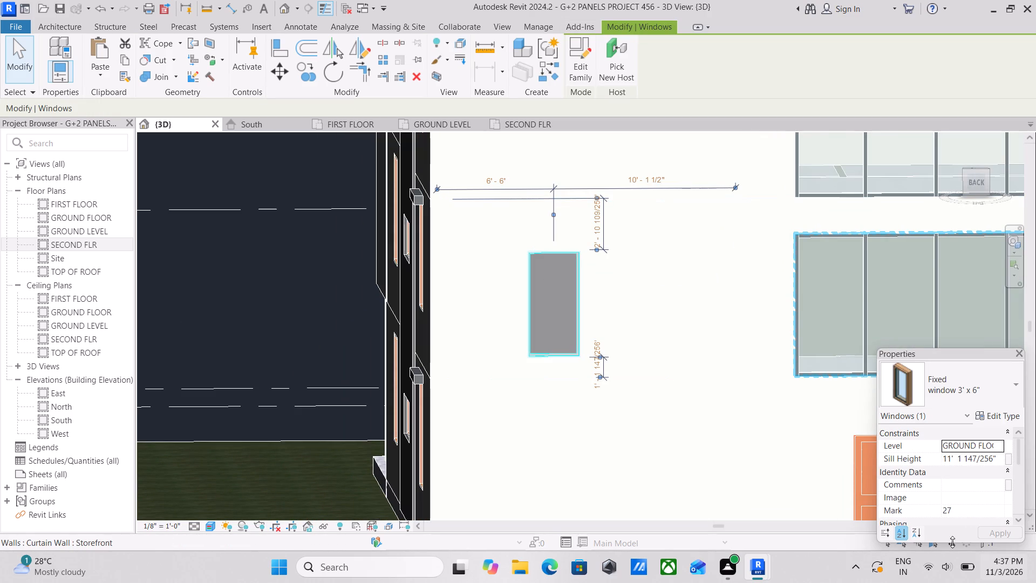
pyautogui.click(984, 389)
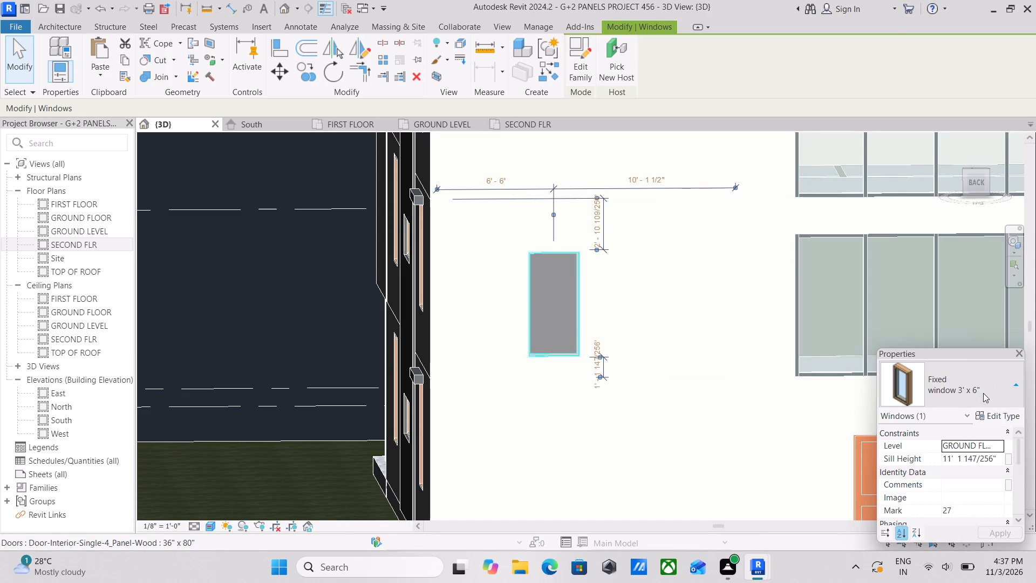
pyautogui.scroll(2, 944, 198)
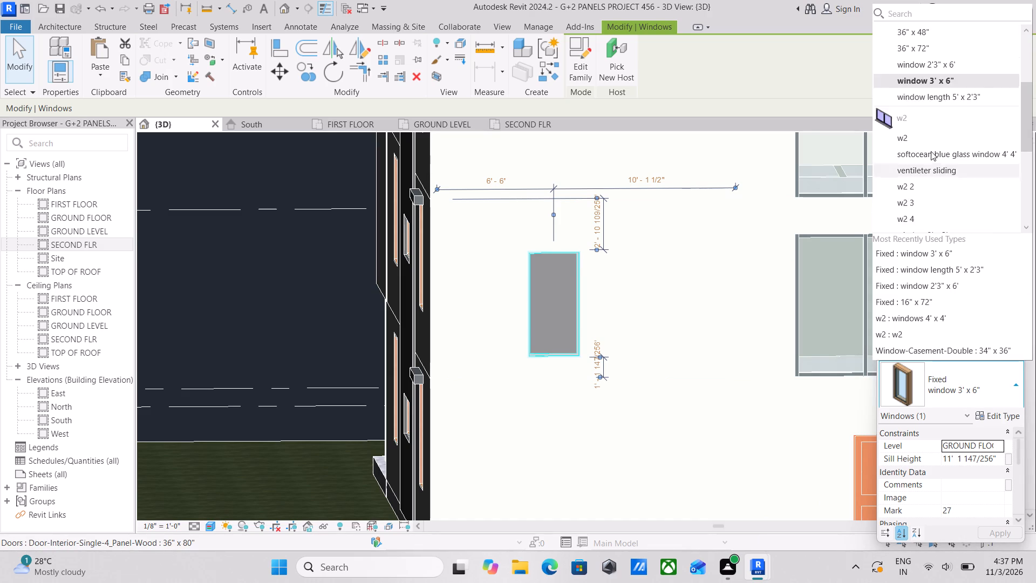
pyautogui.scroll(3, 929, 150)
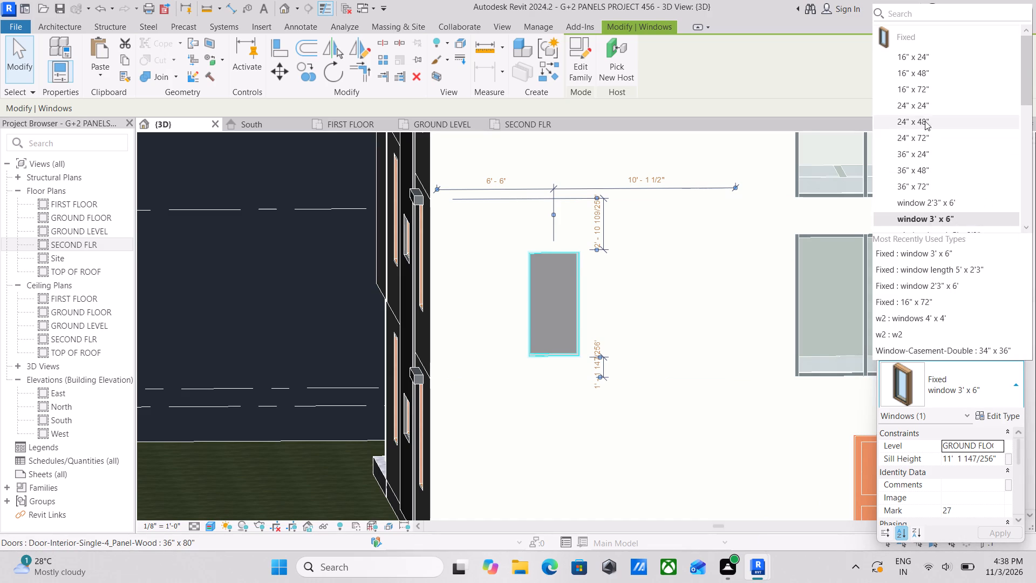
pyautogui.click(921, 106)
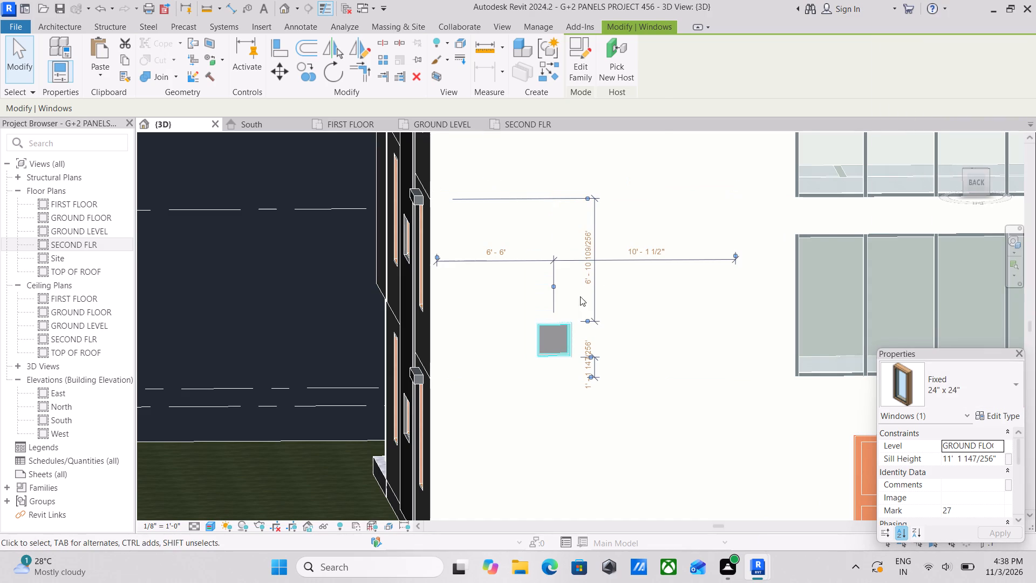
# Copy the 24" x 24" rear window to the clipboard and paste it aligned to the SECOND FLR level.
pyautogui.scroll(1, 568, 304)
pyautogui.scroll(-2, 571, 299)
pyautogui.moveTo(571, 299); pyautogui.dragTo(613, 302, button='middle')
pyautogui.scroll(-3, 615, 304)
pyautogui.moveTo(586, 331); pyautogui.dragTo(600, 352, button='middle')
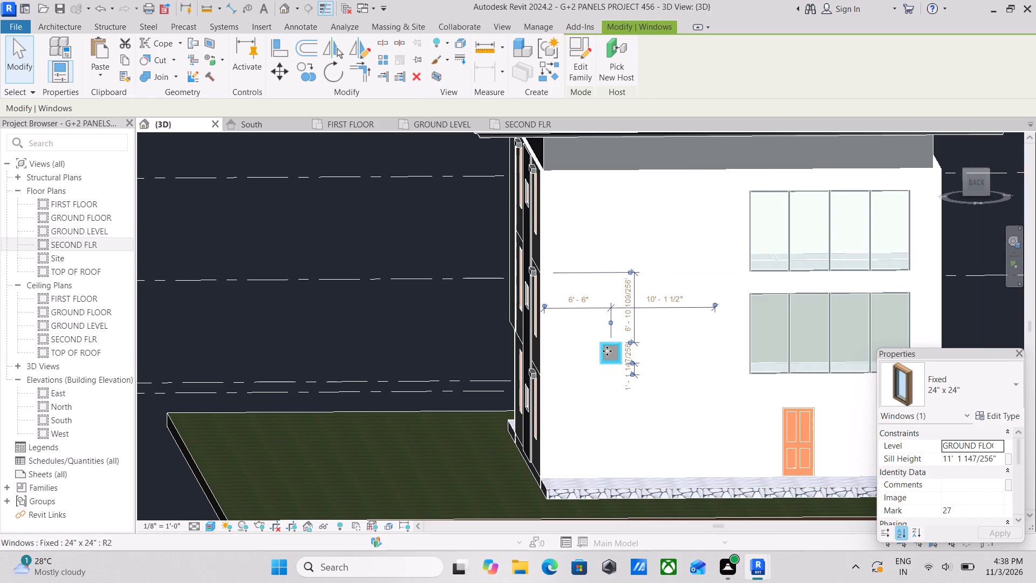
pyautogui.scroll(1, 826, 266)
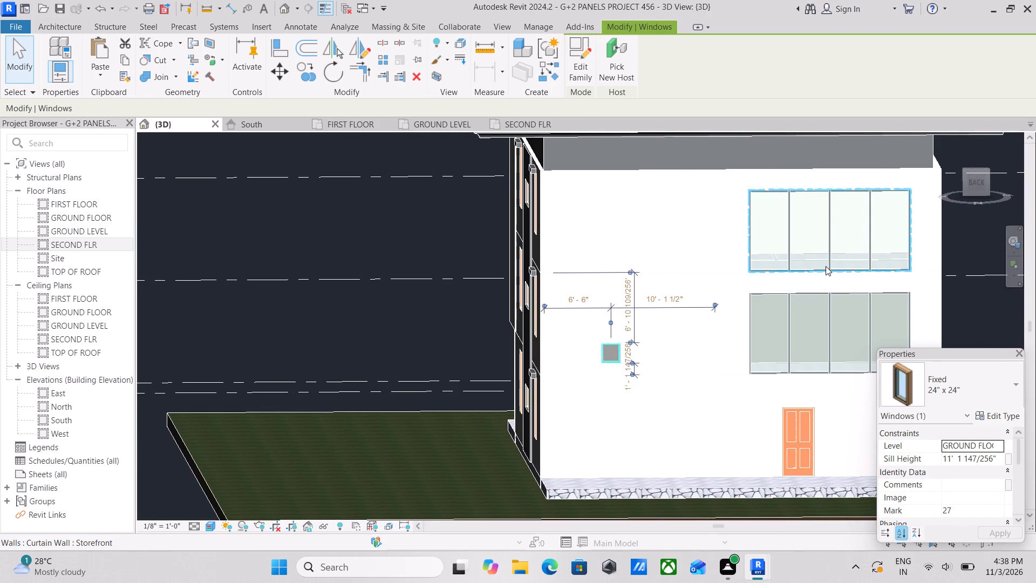
pyautogui.scroll(2, 826, 266)
pyautogui.scroll(-1, 661, 295)
pyautogui.moveTo(661, 295); pyautogui.dragTo(676, 277, button='middle')
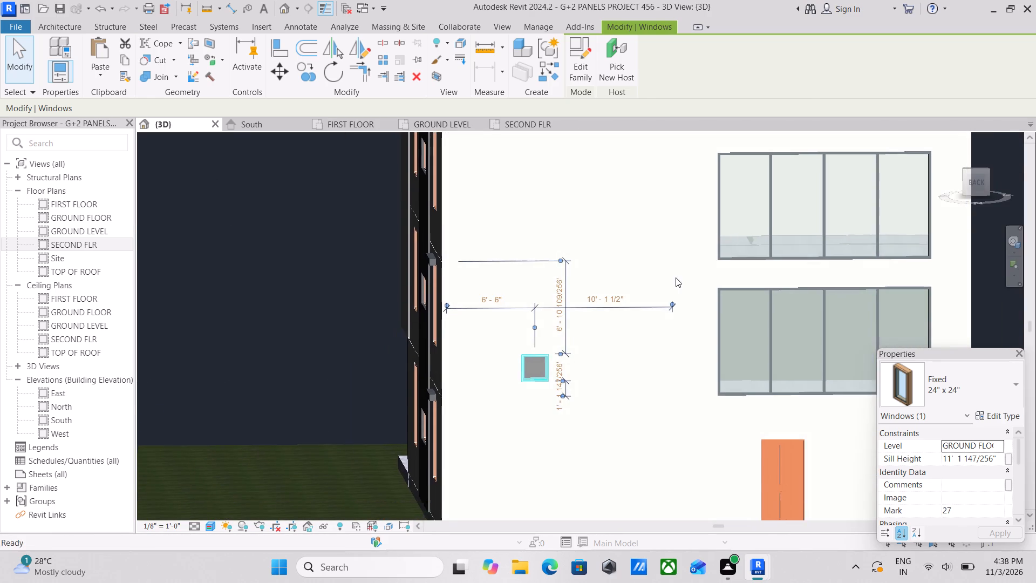
pyautogui.scroll(4, 526, 365)
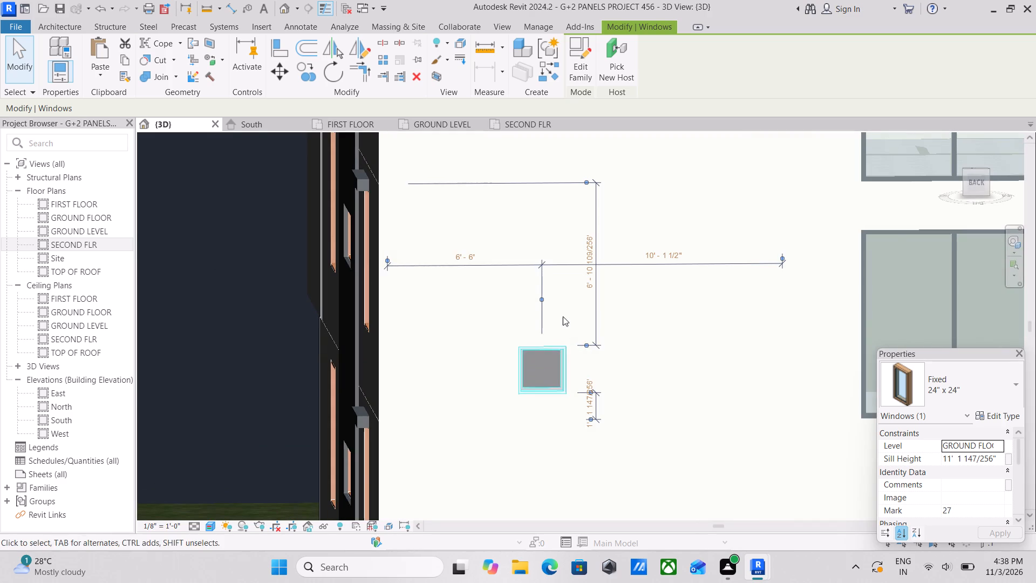
pyautogui.scroll(2, 540, 383)
pyautogui.scroll(-3, 540, 383)
pyautogui.moveTo(540, 383); pyautogui.dragTo(575, 378, button='middle')
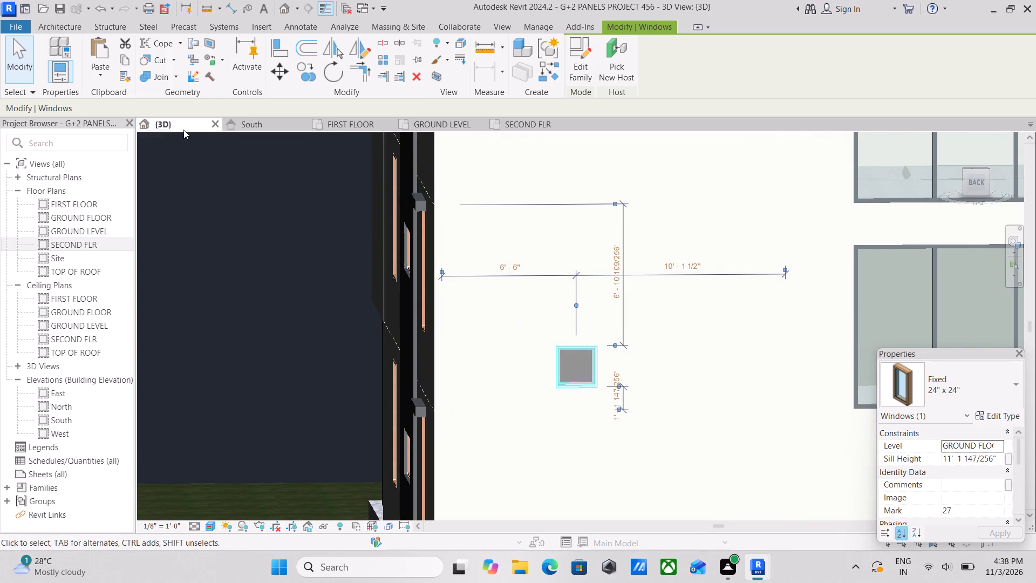
pyautogui.click(126, 64)
pyautogui.click(97, 70)
pyautogui.click(128, 128)
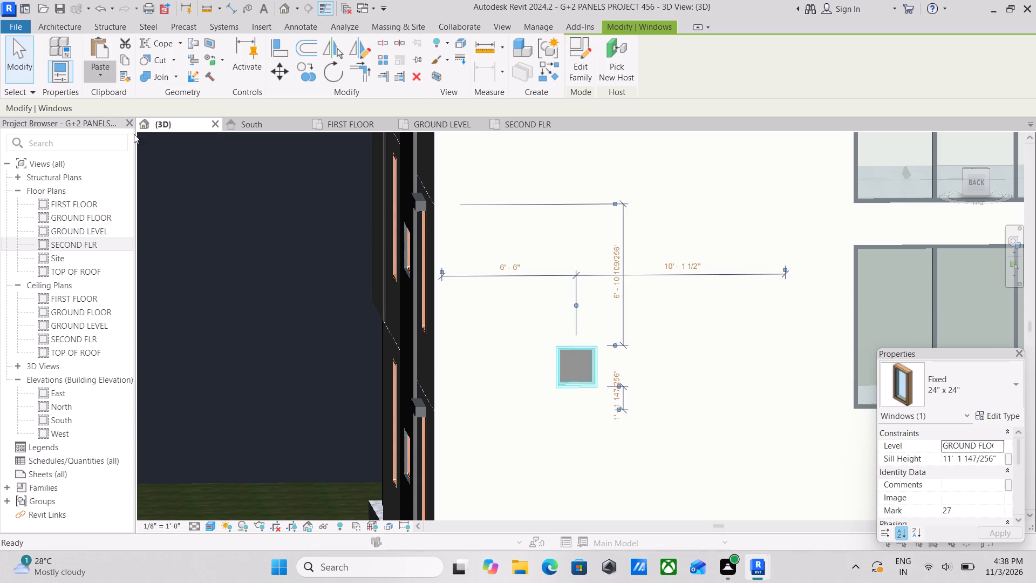
pyautogui.click(465, 219)
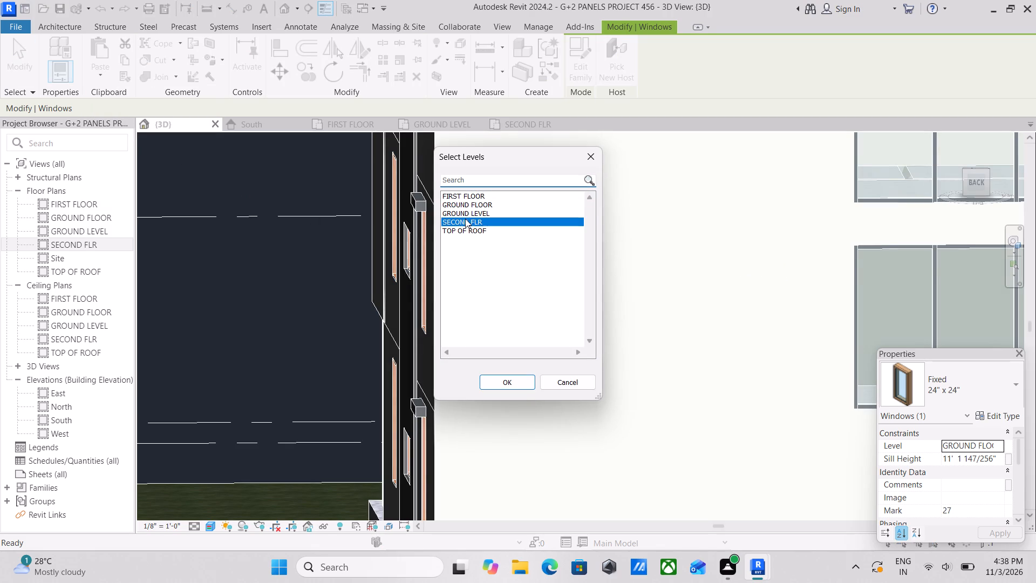
pyautogui.click(522, 378)
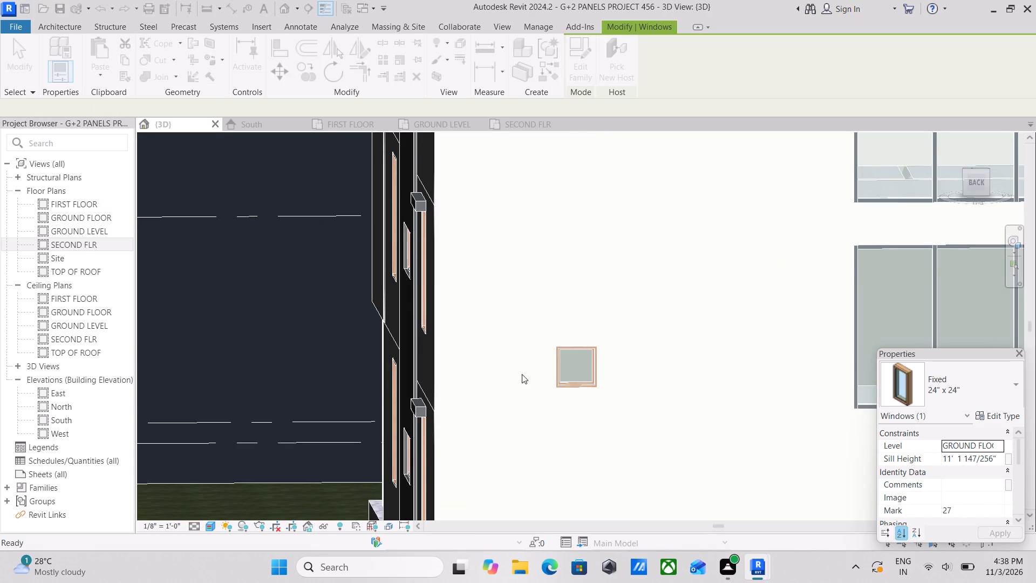
pyautogui.scroll(-3, 562, 294)
pyautogui.scroll(-3, 618, 295)
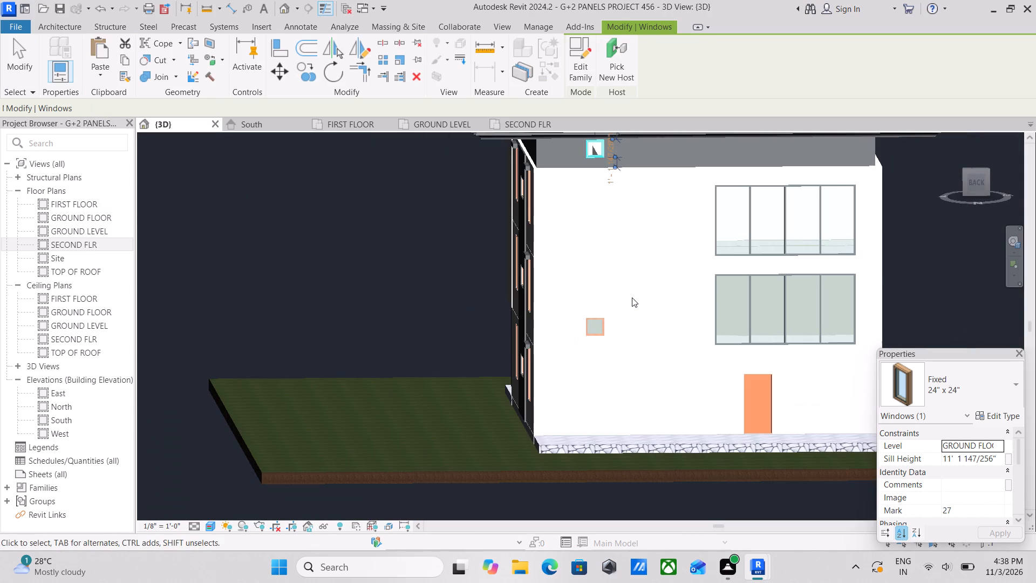
pyautogui.press('Escape')
pyautogui.scroll(-2, 615, 225)
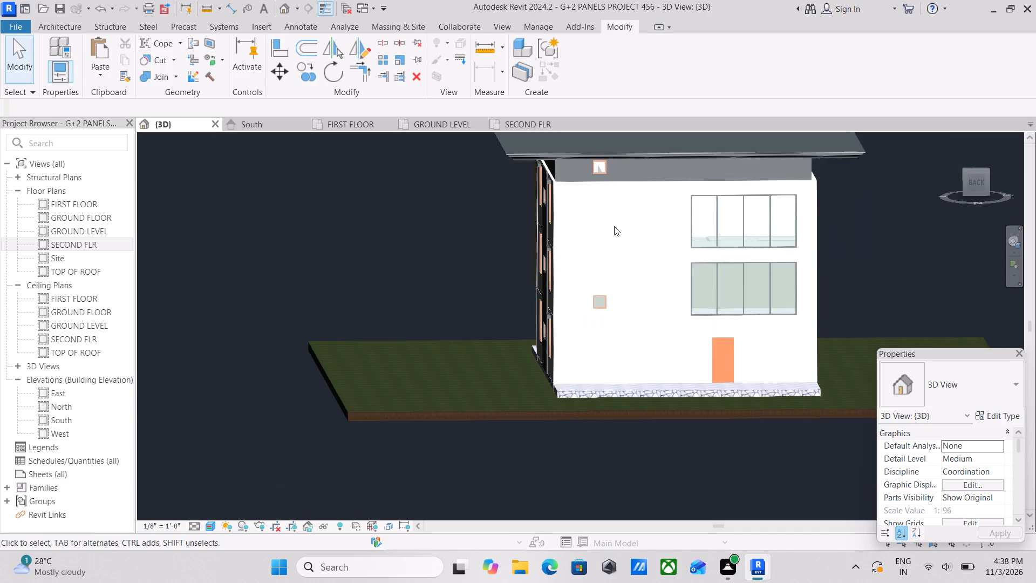
# Try to nudge the pasted Fixed 24" x 24" window down from the roofline onto the upper part of the rear wall.
pyautogui.keyDown('shift'); pyautogui.moveTo(614, 226); pyautogui.dragTo(698, 313, button='middle'); pyautogui.keyUp('shift')
pyautogui.keyDown('shift'); pyautogui.moveTo(653, 238); pyautogui.dragTo(606, 168, button='middle'); pyautogui.keyUp('shift')
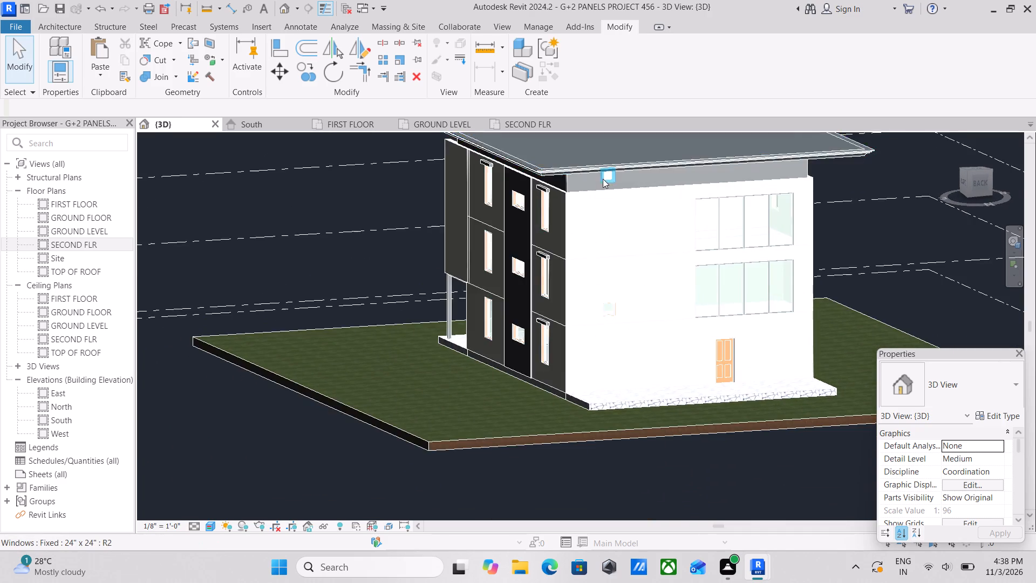
pyautogui.scroll(2, 604, 179)
pyautogui.click(608, 181)
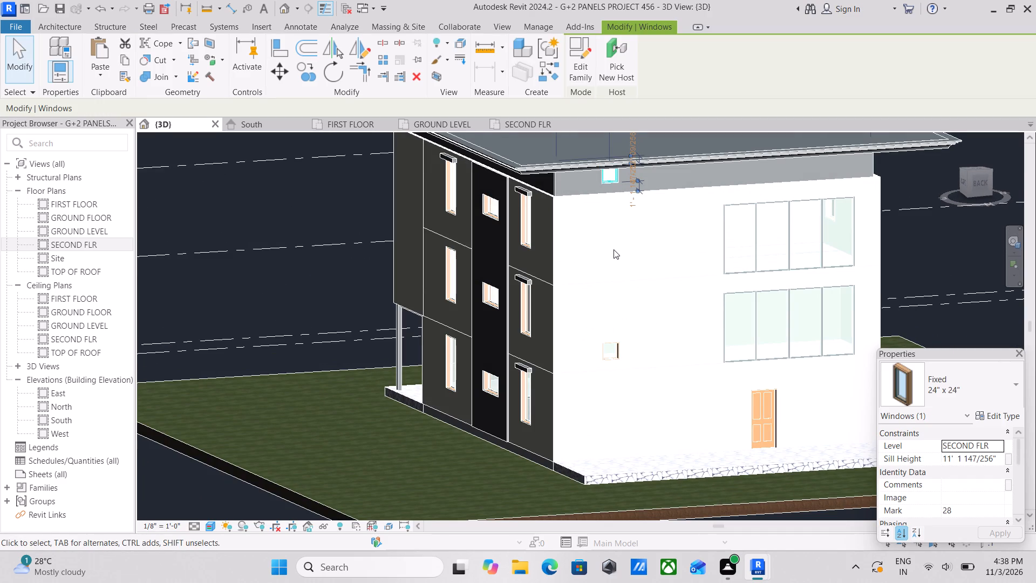
pyautogui.press('Down')
pyautogui.press('Down')
pyautogui.press('Down')
pyautogui.press('Down')
pyautogui.press('Down')
pyautogui.press('Down')
pyautogui.press('Down')
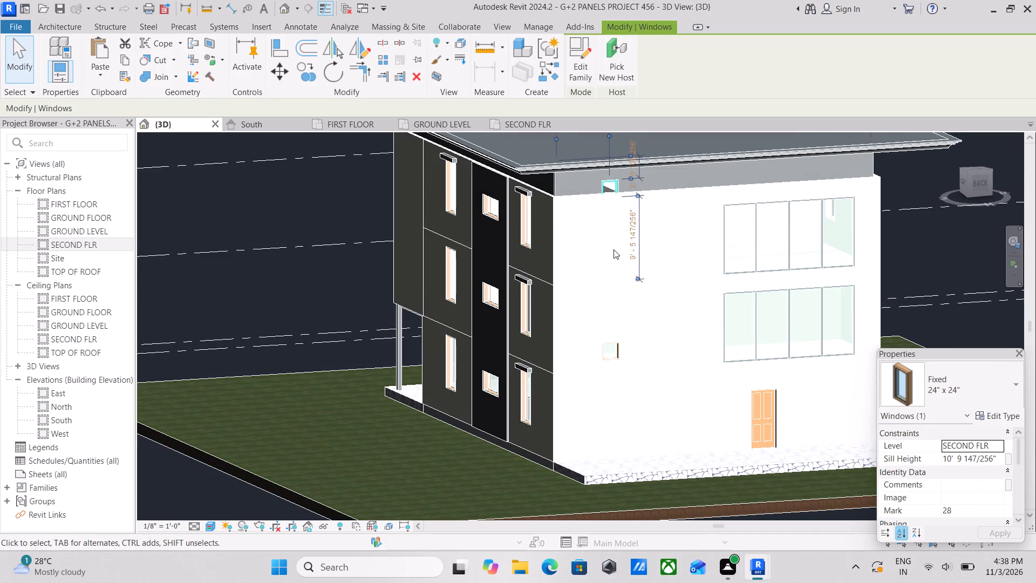
pyautogui.press('Down')
pyautogui.press('Down')
pyautogui.press('Down')
pyautogui.press('Down')
pyautogui.press('Down')
pyautogui.press('Down')
pyautogui.press('Down')
pyautogui.press('Down')
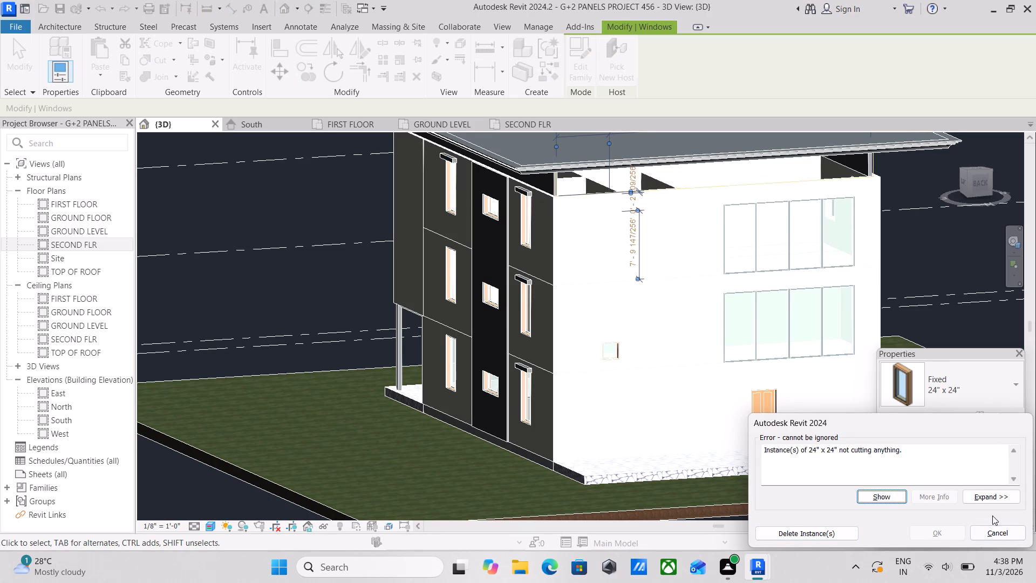
pyautogui.click(991, 531)
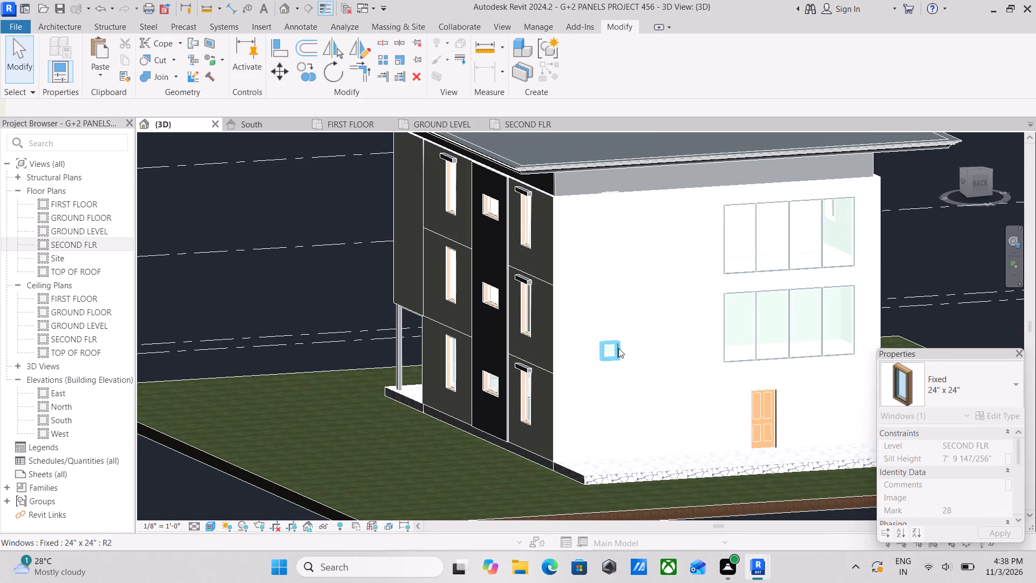
# Place a similar Fixed 24" x 24" window on the top-storey rear wall above the lower one, about 4' 3" above the floor line.
pyautogui.click(618, 349)
pyautogui.write('CS')
pyautogui.scroll(2, 589, 254)
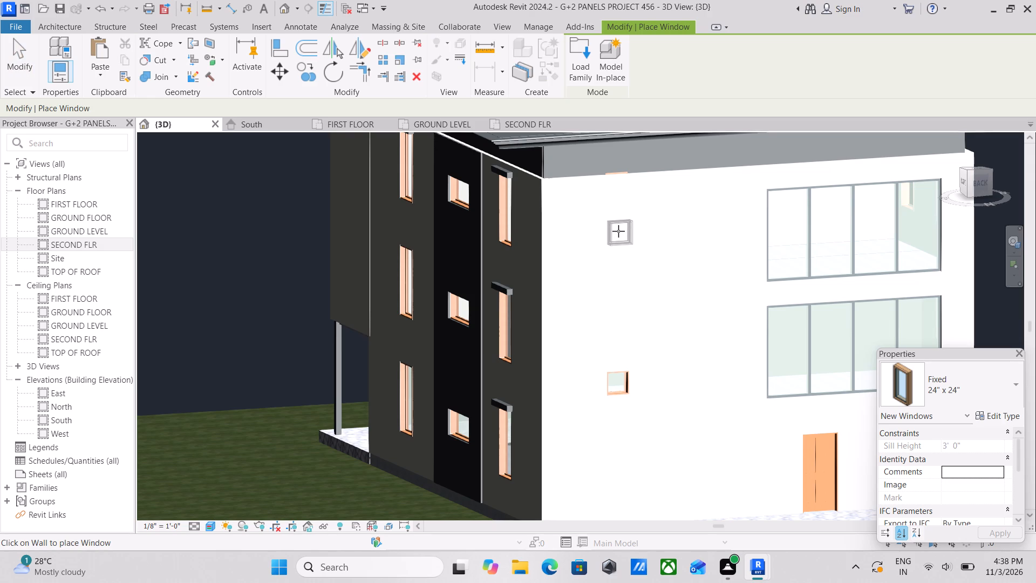
pyautogui.click(618, 229)
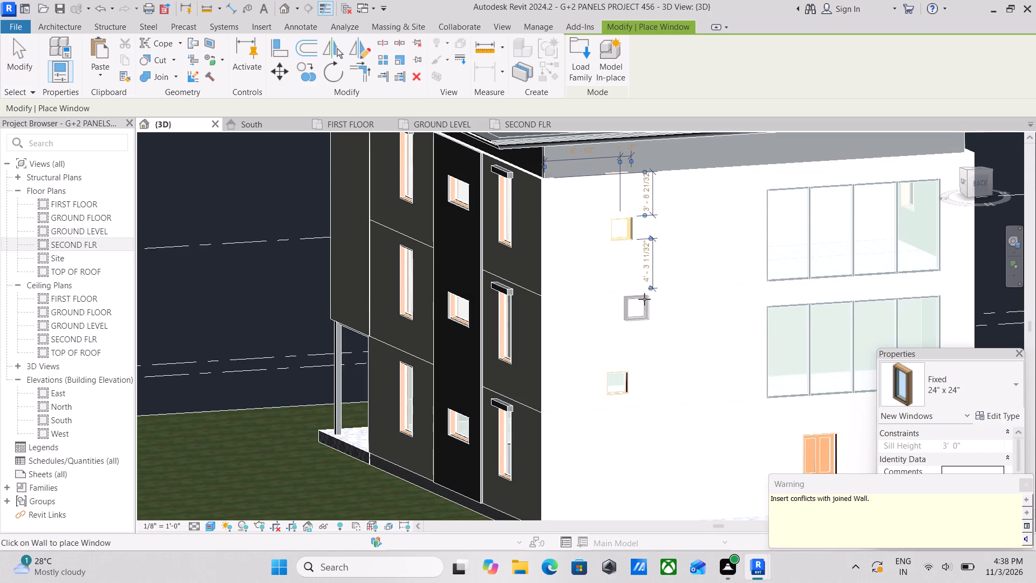
pyautogui.press('Escape')
pyautogui.press('Escape')
pyautogui.scroll(-2, 674, 278)
pyautogui.press('Escape')
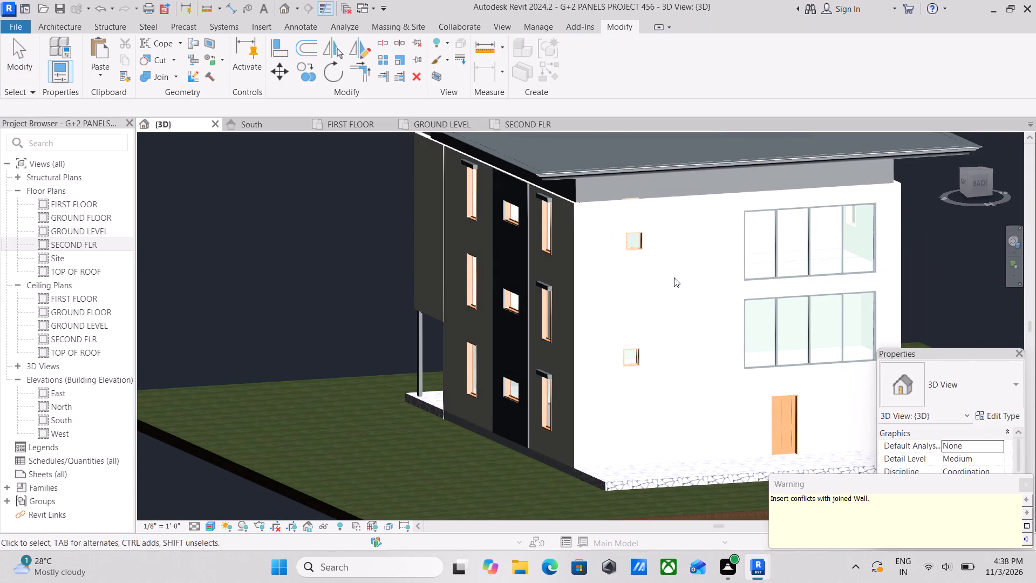
# Set the 3D view's visual style to Shaded.
pyautogui.click(217, 526)
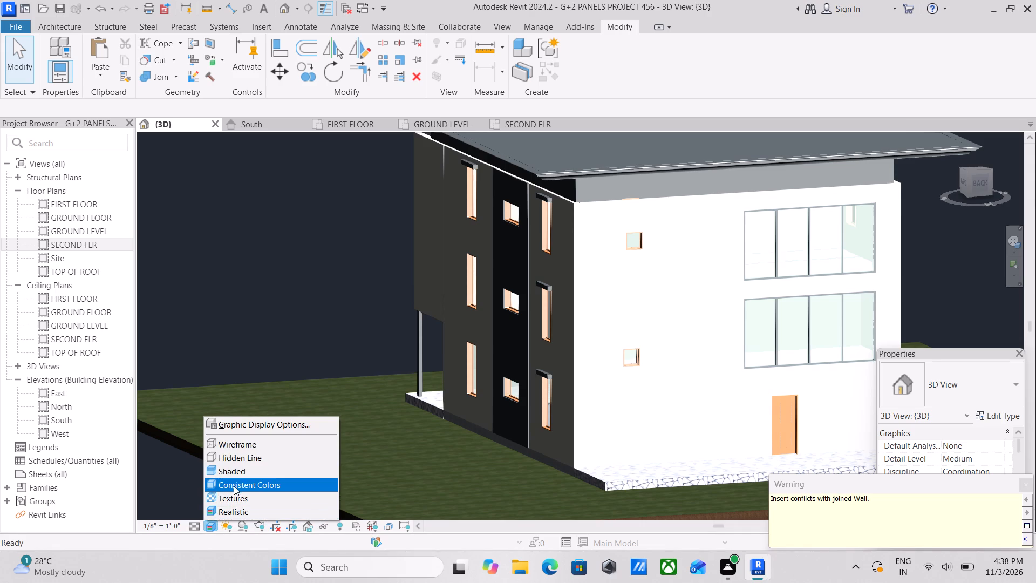
pyautogui.click(239, 472)
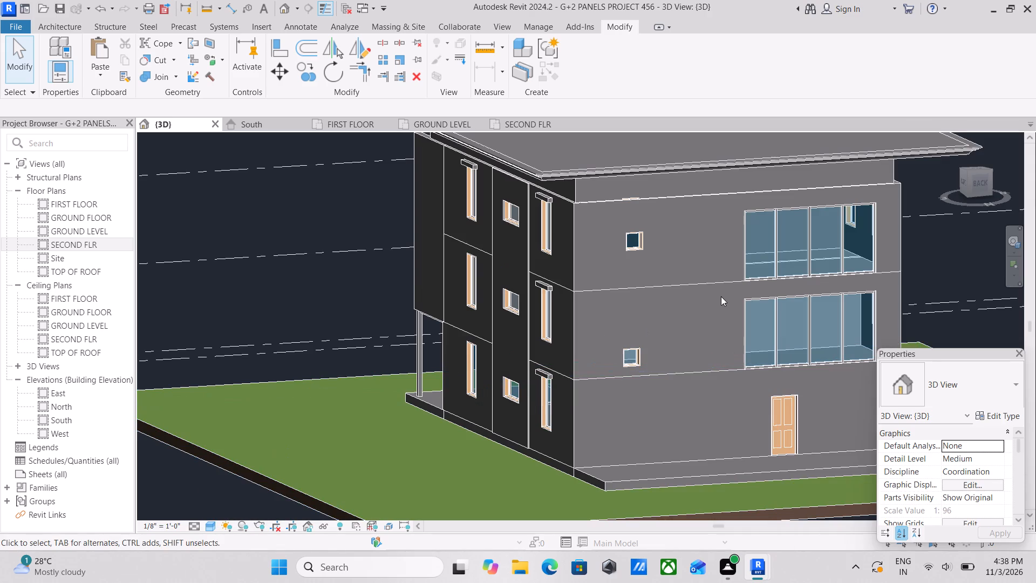
# Switch the canvas theme to a light background.
pyautogui.press('c')
pyautogui.press('a')
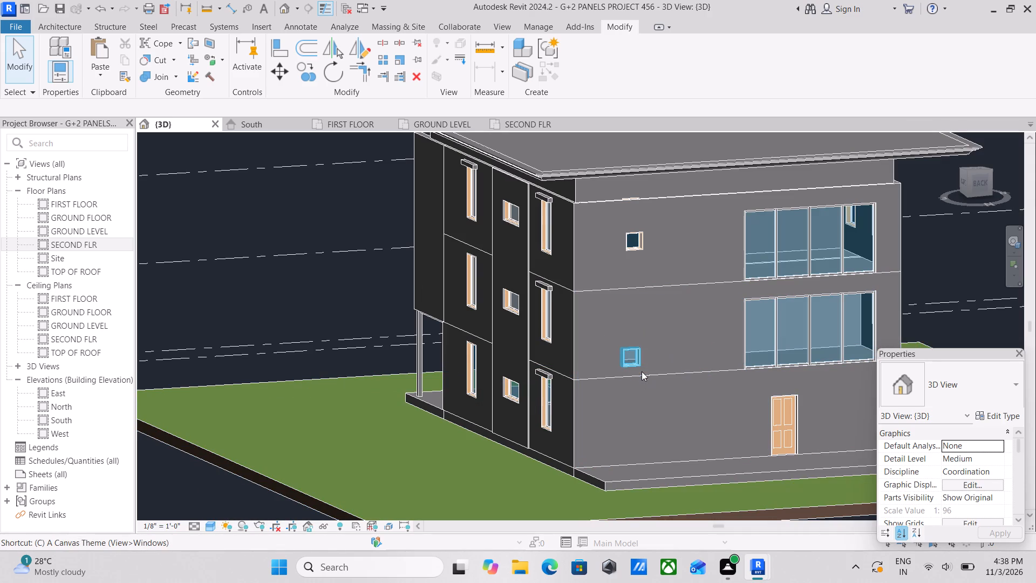
# Examine the small rear windows, the curtain walls and the adjoining side facade from several angles.
pyautogui.scroll(7, 685, 340)
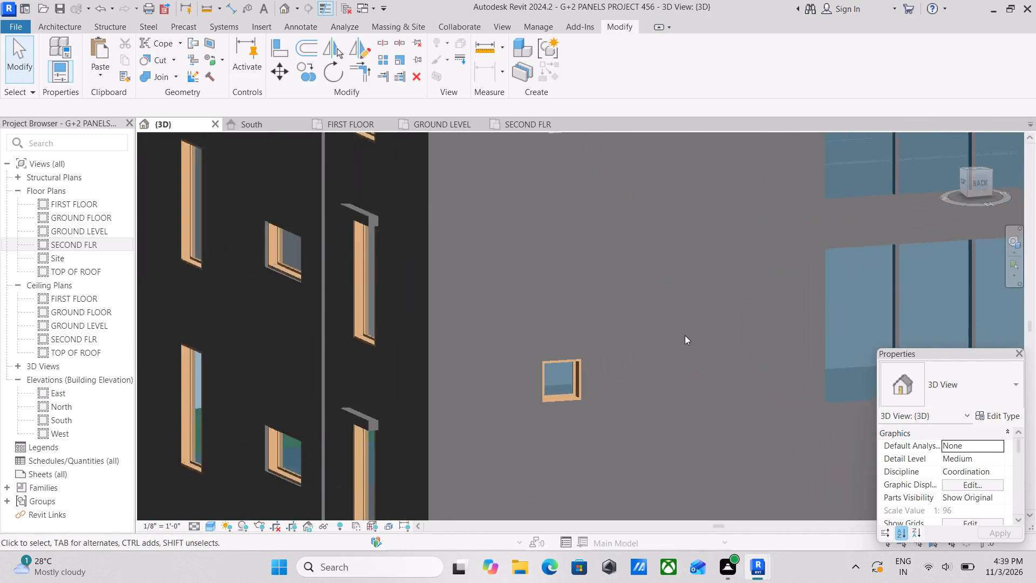
pyautogui.moveTo(685, 334); pyautogui.dragTo(653, 393, button='middle')
pyautogui.scroll(-1, 653, 393)
pyautogui.press('Escape')
pyautogui.scroll(-5, 642, 368)
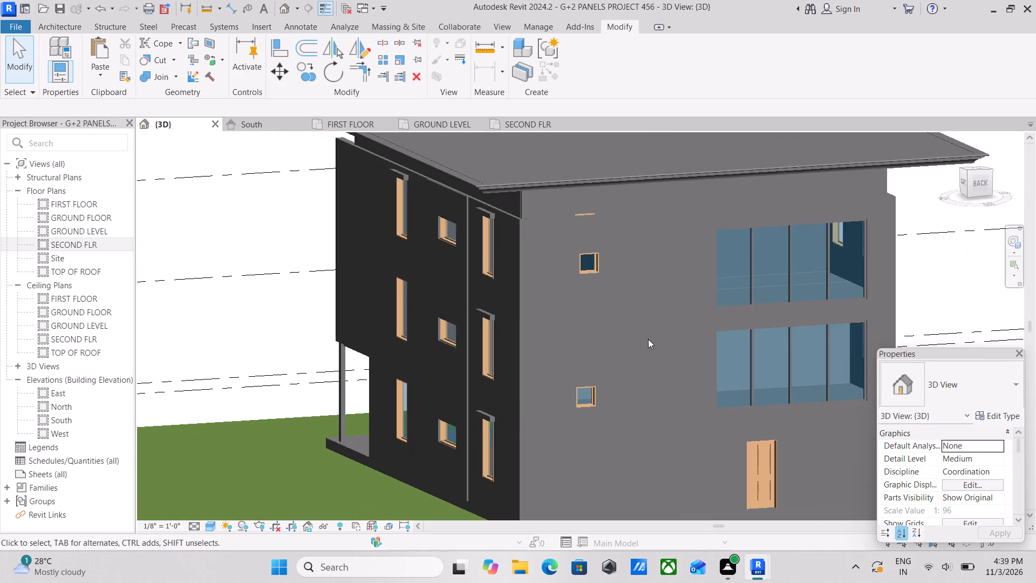
pyautogui.scroll(2, 649, 339)
pyautogui.keyDown('shift'); pyautogui.moveTo(669, 338); pyautogui.dragTo(628, 345, button='middle'); pyautogui.keyUp('shift')
pyautogui.moveTo(640, 340); pyautogui.dragTo(578, 323, button='middle')
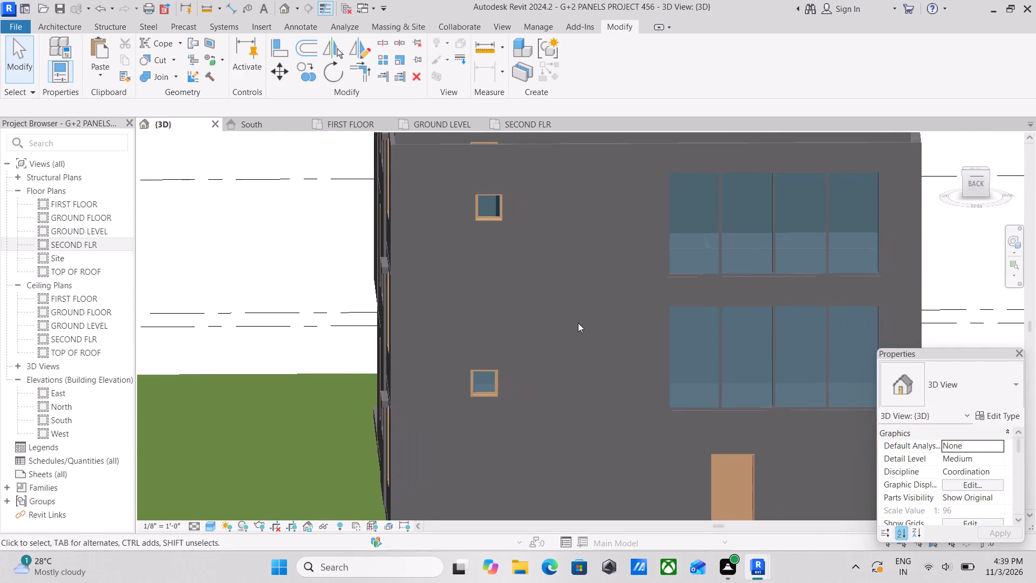
pyautogui.keyDown('shift'); pyautogui.moveTo(644, 338); pyautogui.dragTo(775, 354, button='middle'); pyautogui.keyUp('shift')
pyautogui.moveTo(640, 359); pyautogui.dragTo(699, 287, button='middle')
pyautogui.scroll(-3, 701, 287)
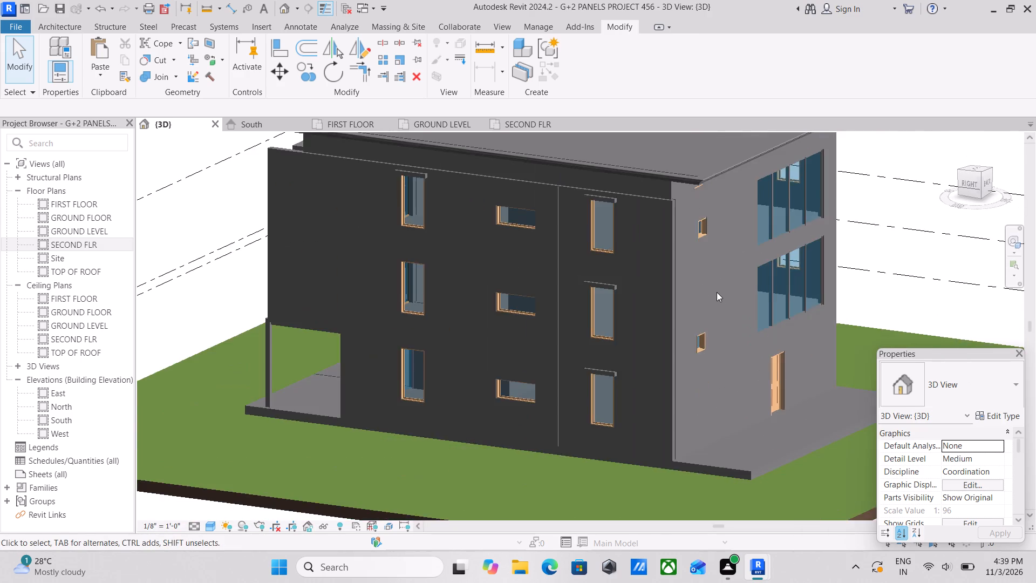
pyautogui.scroll(-2, 717, 292)
pyautogui.moveTo(720, 293); pyautogui.dragTo(686, 316, button='middle')
pyautogui.moveTo(735, 310); pyautogui.dragTo(717, 295, button='middle')
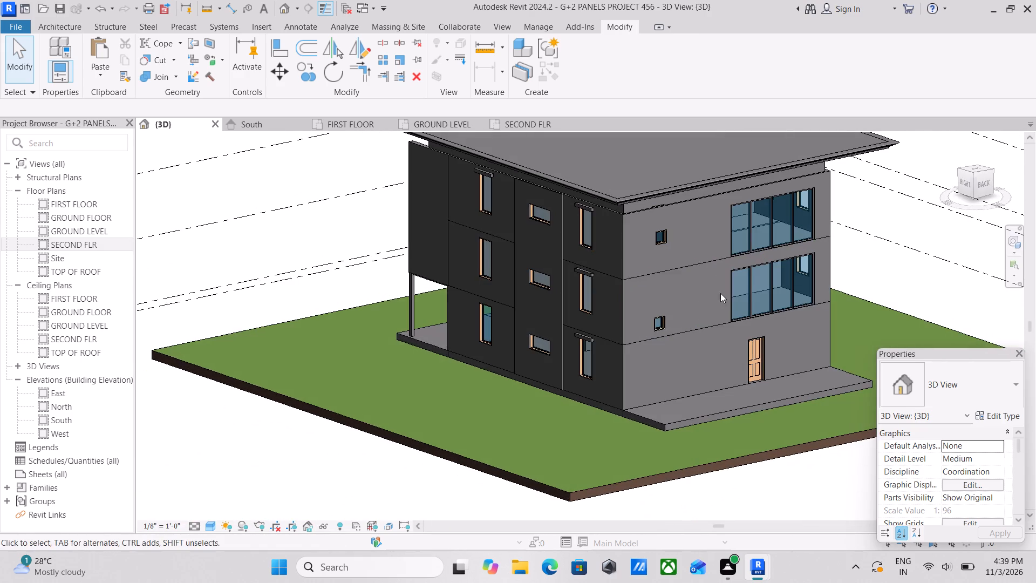
pyautogui.moveTo(731, 290); pyautogui.dragTo(690, 274, button='middle')
pyautogui.scroll(1, 749, 268)
pyautogui.keyDown('shift'); pyautogui.moveTo(749, 268); pyautogui.dragTo(744, 268, button='middle'); pyautogui.keyUp('shift')
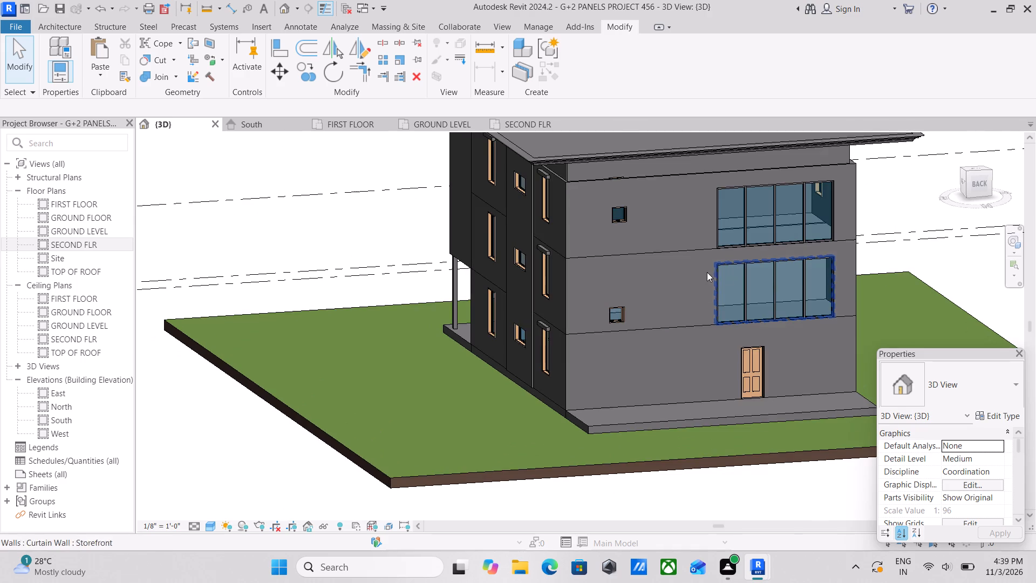
pyautogui.scroll(2, 679, 272)
pyautogui.scroll(2, 608, 312)
# Nudge the lower rear 24" x 24" window up to a sill height of about 16' 3" and sideways to 6' 8" from the corner.
pyautogui.click(606, 316)
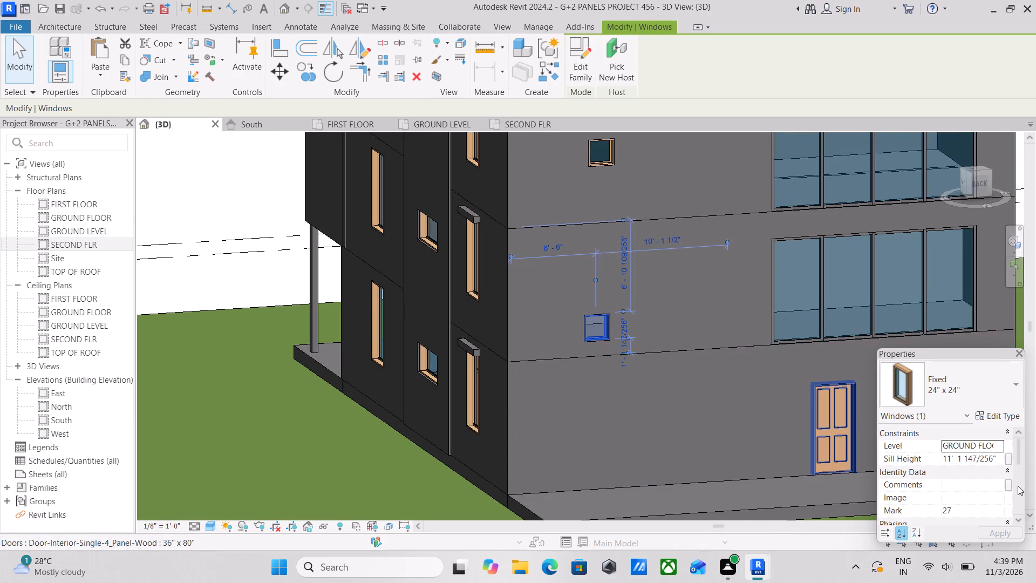
pyautogui.scroll(-2, 976, 492)
pyautogui.scroll(2, 976, 492)
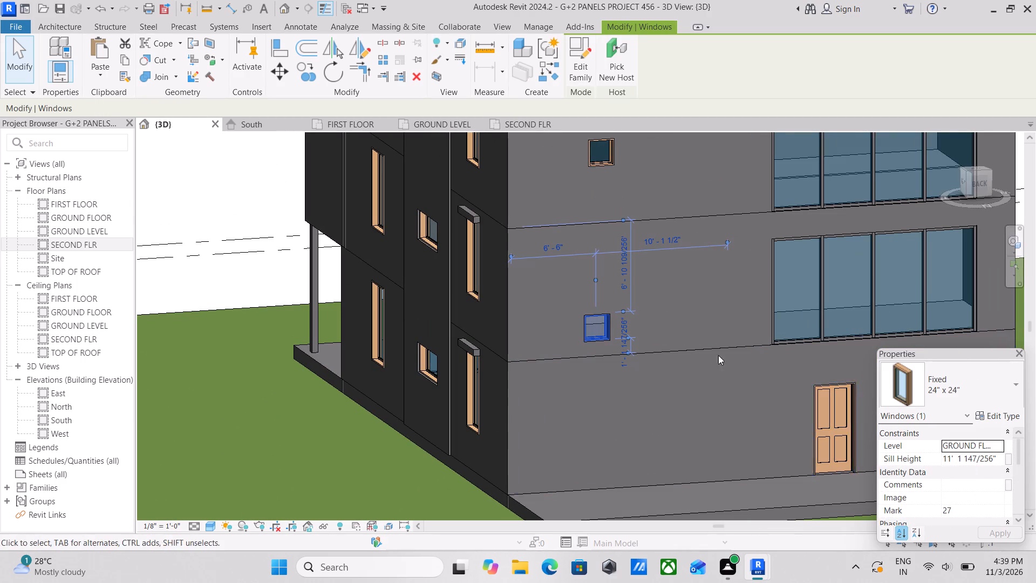
pyautogui.scroll(2, 615, 349)
pyautogui.press('Escape')
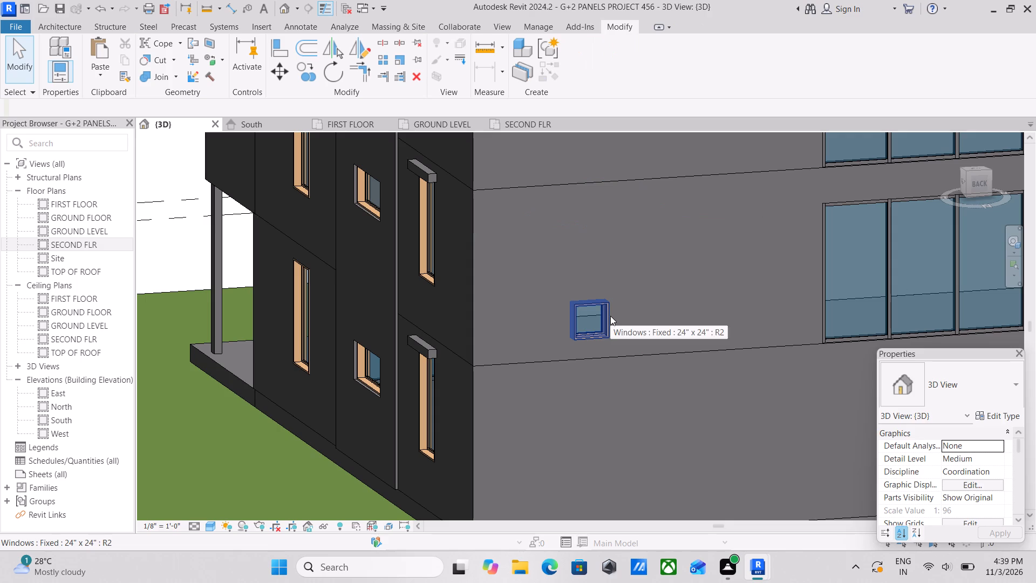
pyautogui.click(610, 315)
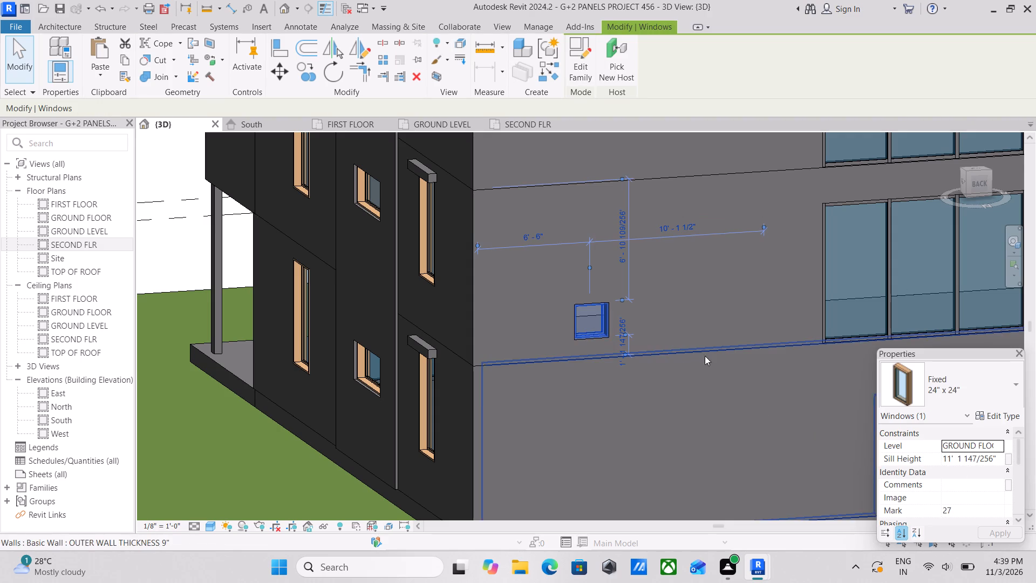
pyautogui.click(997, 446)
pyautogui.click(997, 446)
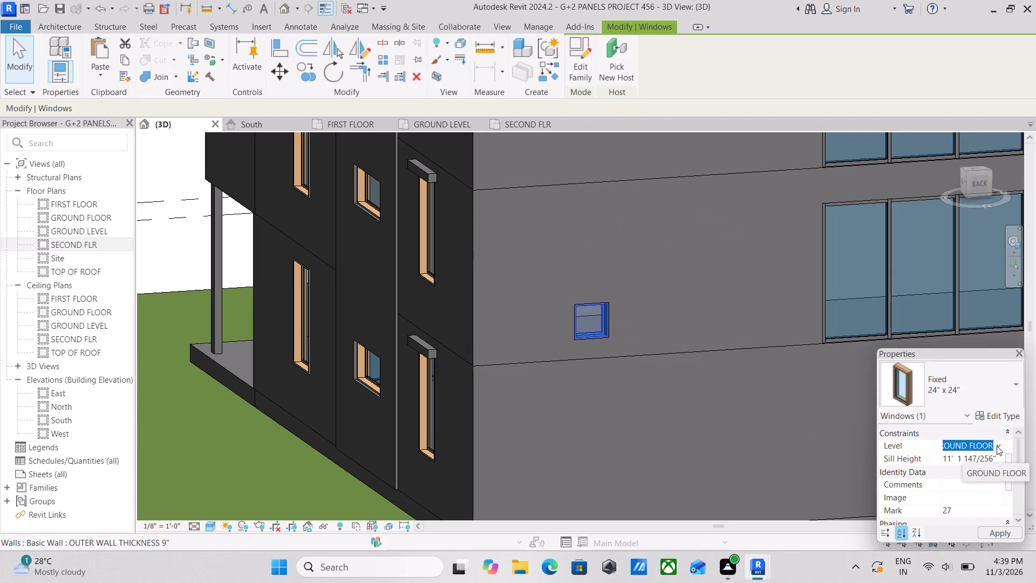
pyautogui.press('Up')
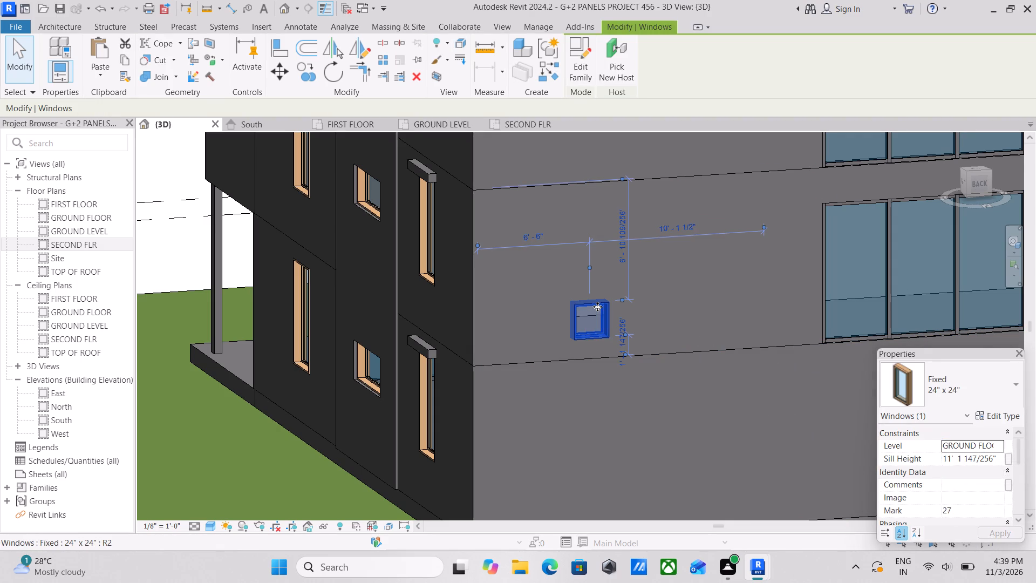
pyautogui.press('Up')
pyautogui.press('Up')
pyautogui.press('Up')
pyautogui.press('Up')
pyautogui.press('Up')
pyautogui.press('Up')
pyautogui.press('Up')
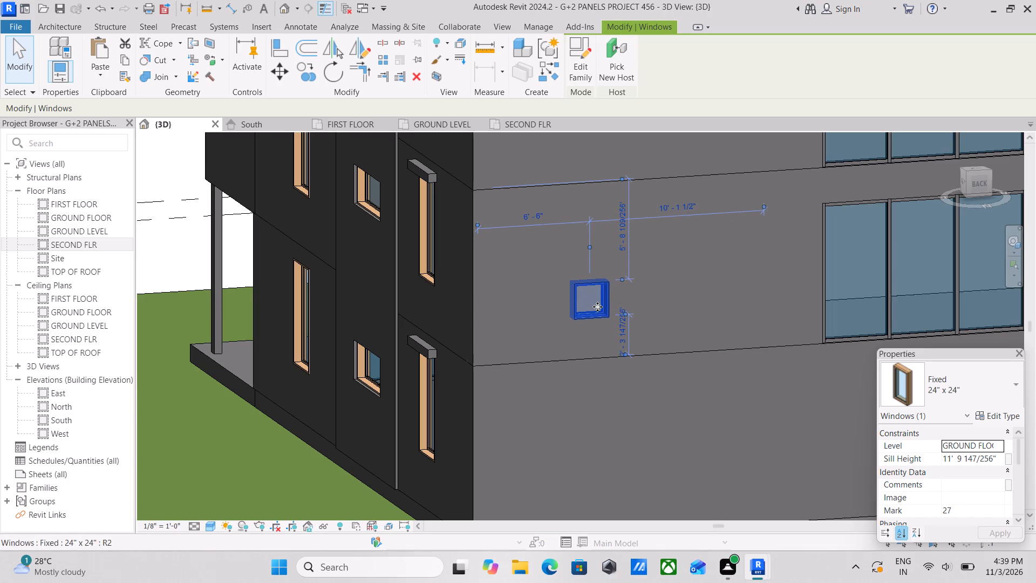
pyautogui.press('Up')
pyautogui.press('Up')
pyautogui.press('Up')
pyautogui.press('Up')
pyautogui.press('Up')
pyautogui.press('Up')
pyautogui.press('Up')
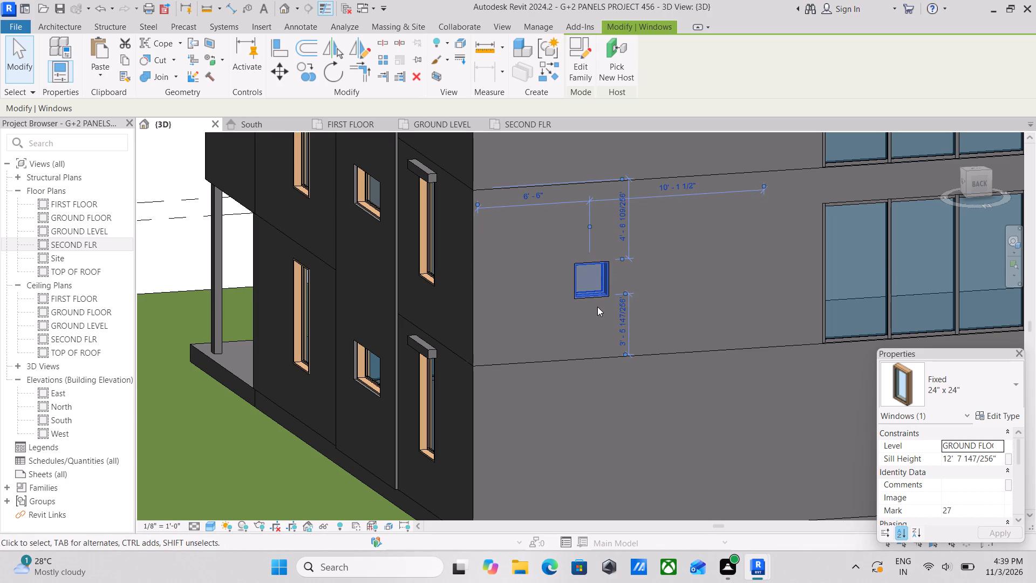
pyautogui.press('Up')
pyautogui.press('Up')
pyautogui.press('Up')
pyautogui.press('Up')
pyautogui.press('Up')
pyautogui.press('Up')
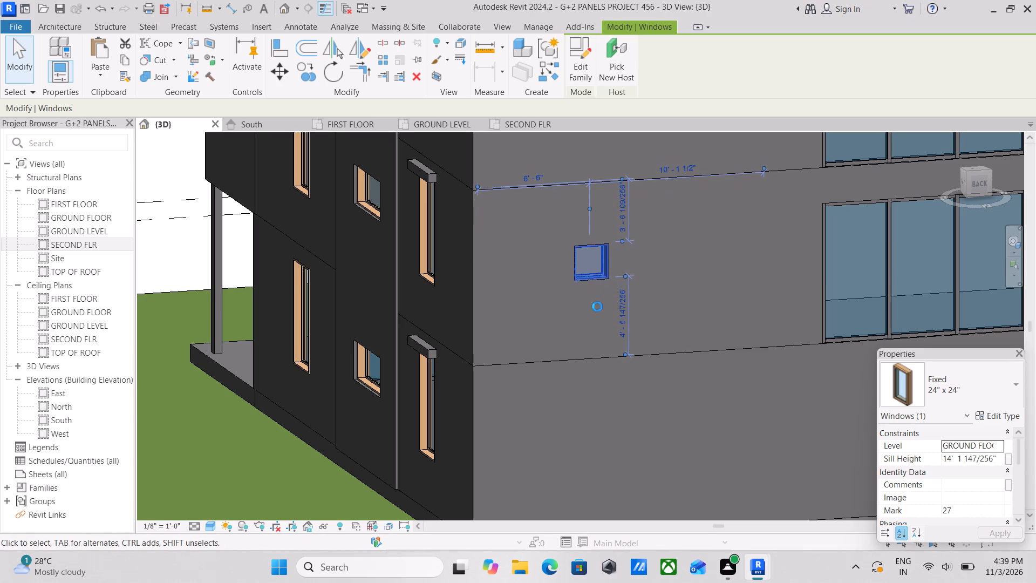
pyautogui.press('Up')
pyautogui.press('Up')
pyautogui.press('Up')
pyautogui.press('Up')
pyautogui.press('Up')
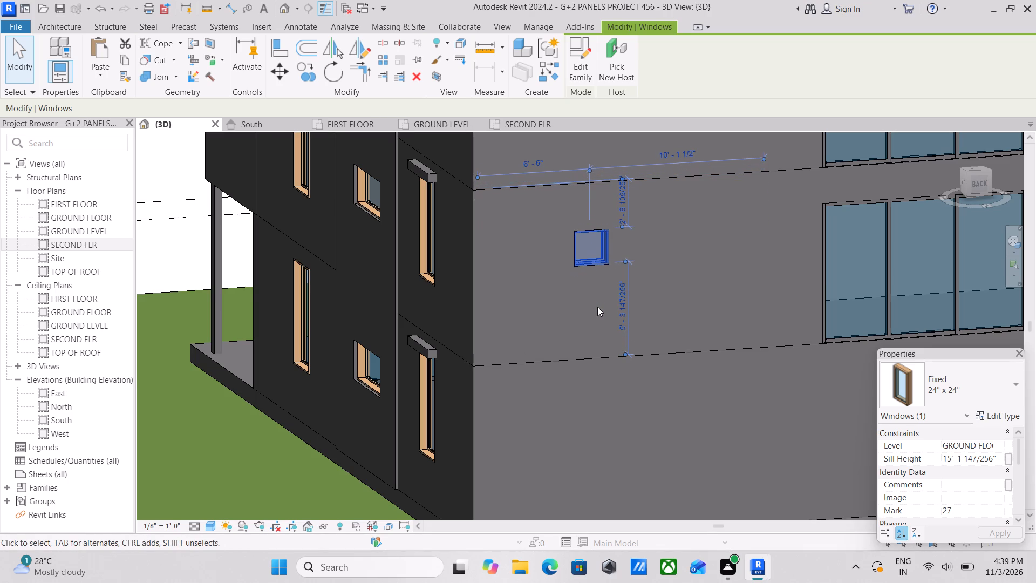
pyautogui.press('Up')
pyautogui.press('Up')
pyautogui.press('Up')
pyautogui.press('Up')
pyautogui.press('Up')
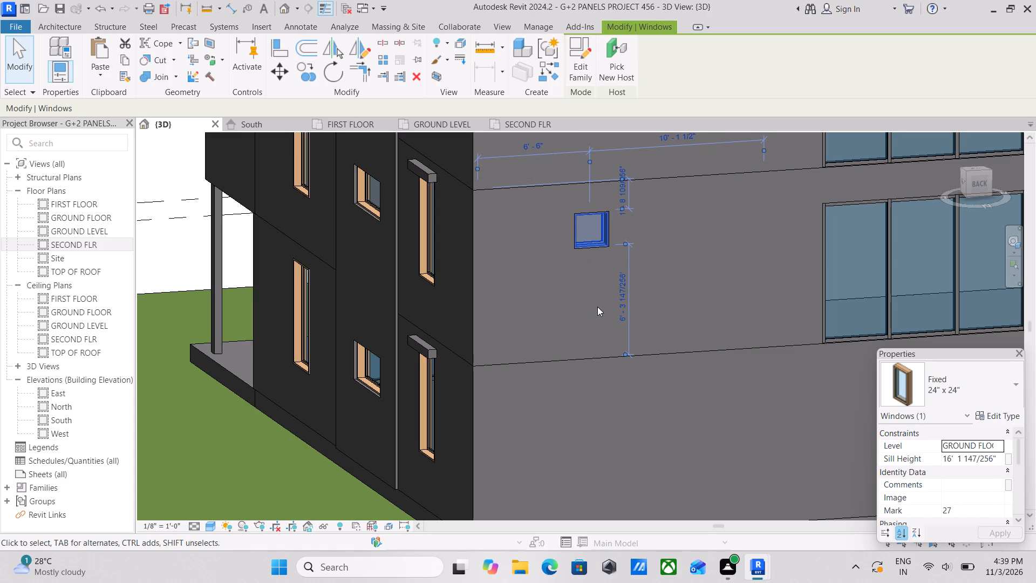
pyautogui.press('Right')
pyautogui.scroll(-2, 597, 307)
pyautogui.press('Escape')
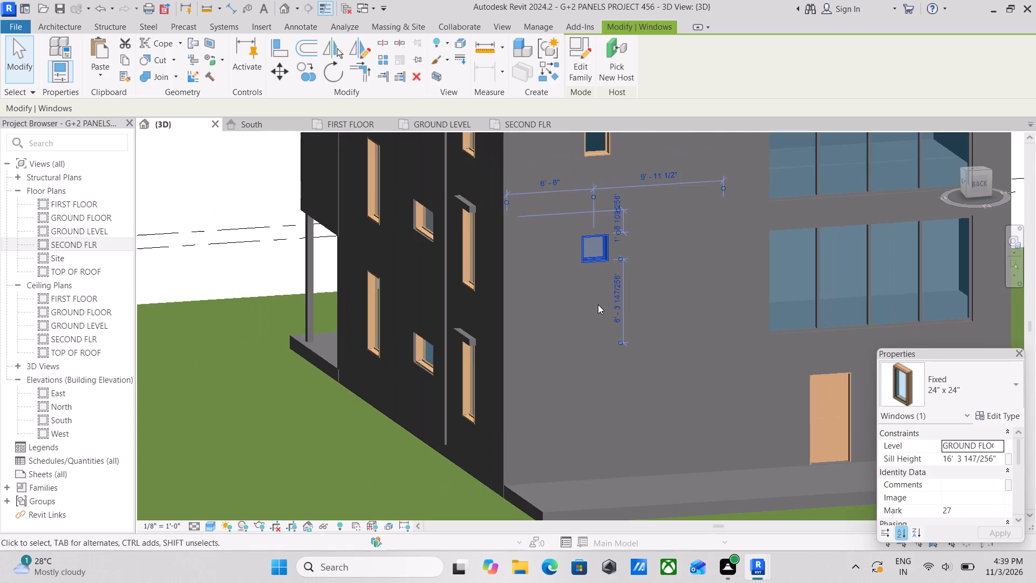
# Nudge the top-storey rear 24" x 24" window up to a sill height of about 5' 11".
pyautogui.scroll(-2, 599, 303)
pyautogui.moveTo(599, 303); pyautogui.dragTo(603, 311, button='middle')
pyautogui.click(598, 195)
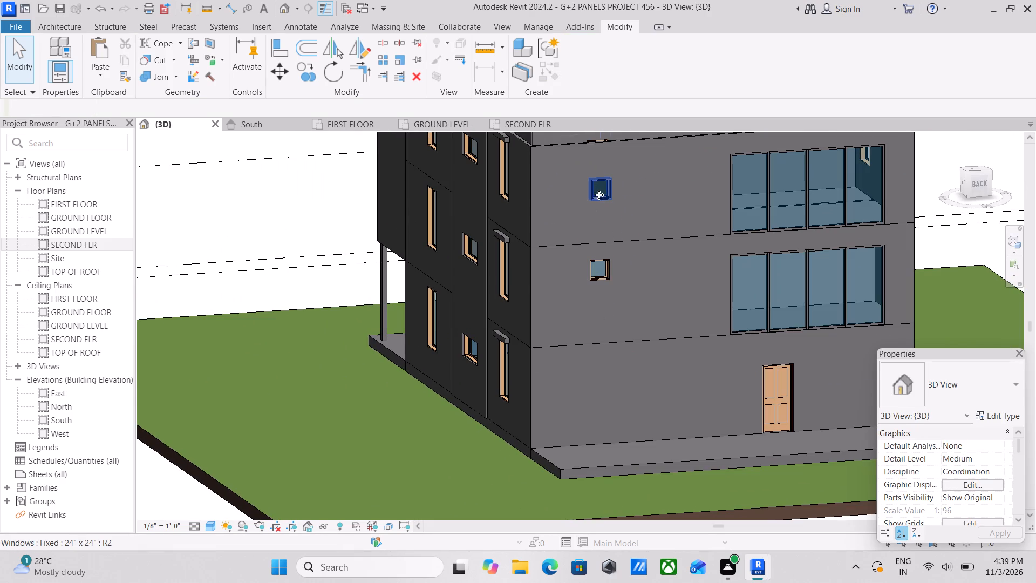
pyautogui.moveTo(647, 240); pyautogui.dragTo(637, 376, button='middle')
pyautogui.scroll(3, 603, 321)
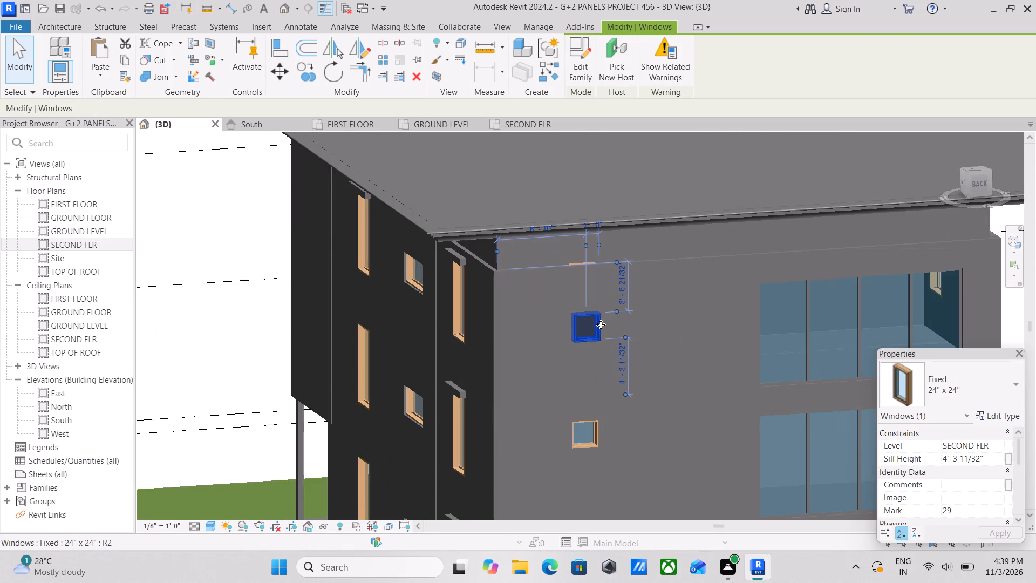
pyautogui.scroll(2, 601, 324)
pyautogui.press('Up')
pyautogui.press('Up')
pyautogui.press('Up')
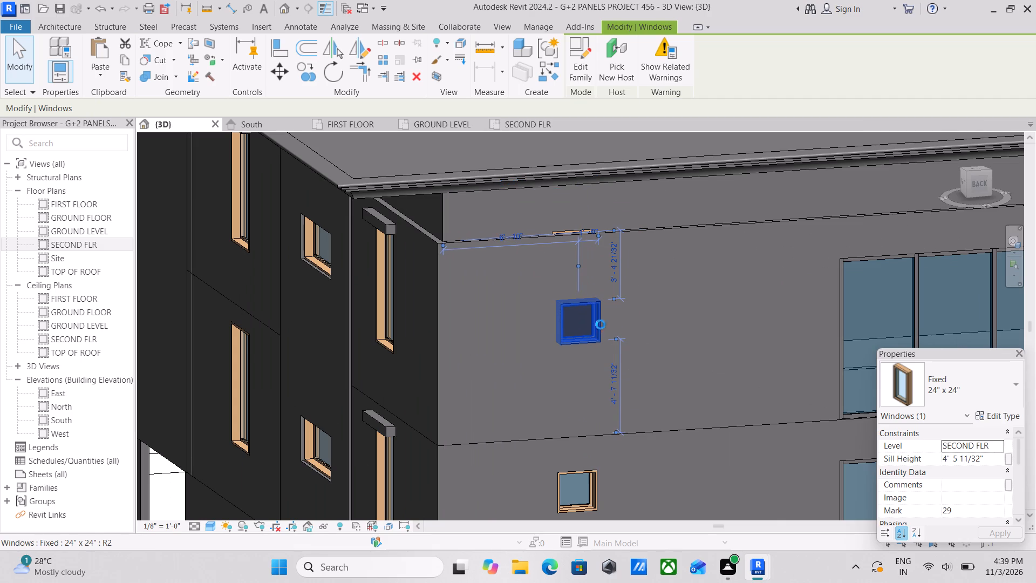
pyautogui.press('Up')
pyautogui.press('Up')
pyautogui.press('Up')
pyautogui.press('Up')
pyautogui.press('Up')
pyautogui.press('Up')
pyautogui.press('Up')
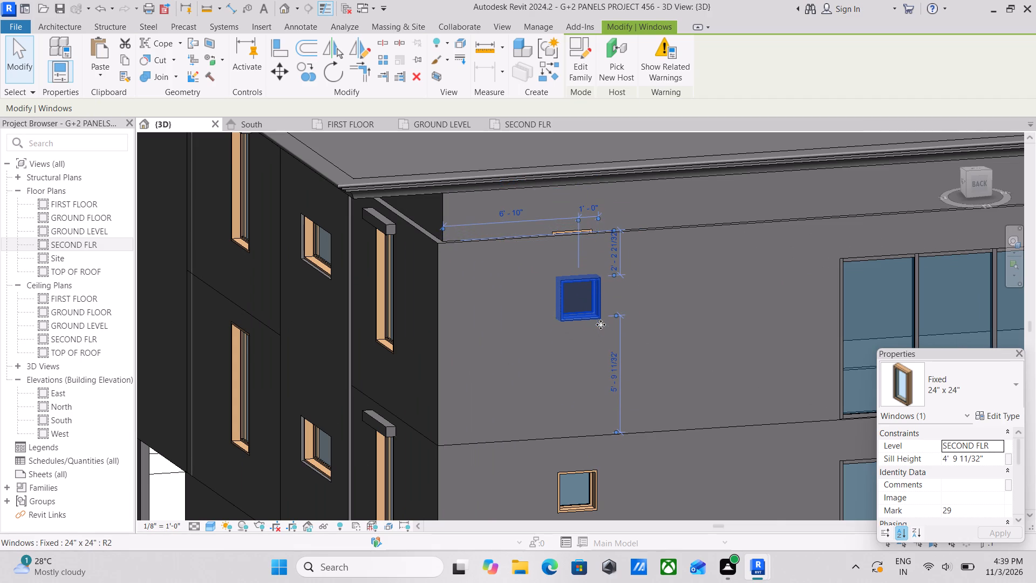
# Delete the extra 24" x 24" window just above the top-storey rear window, at the top edge of the wall.
pyautogui.click(574, 231)
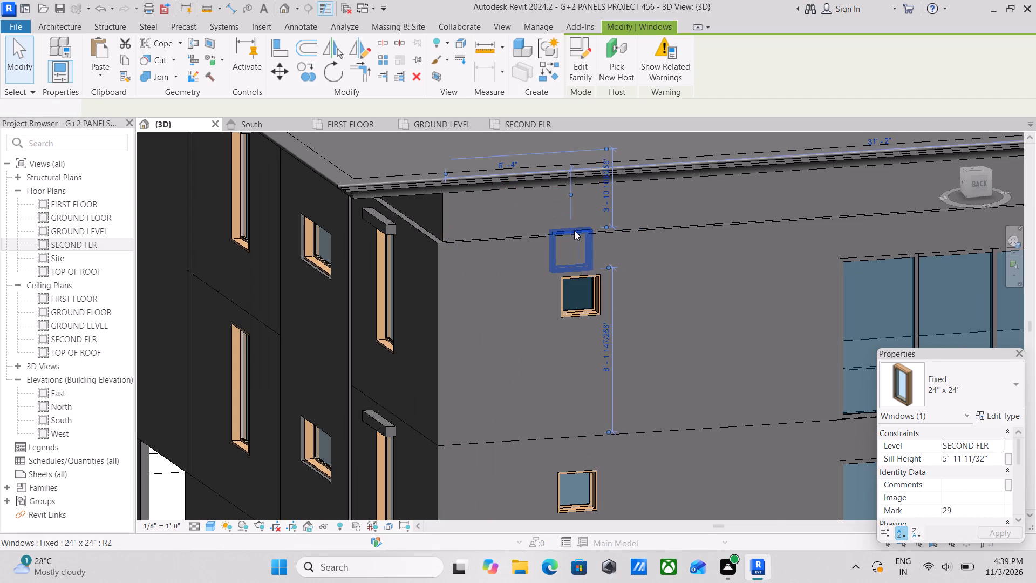
pyautogui.rightClick(574, 231)
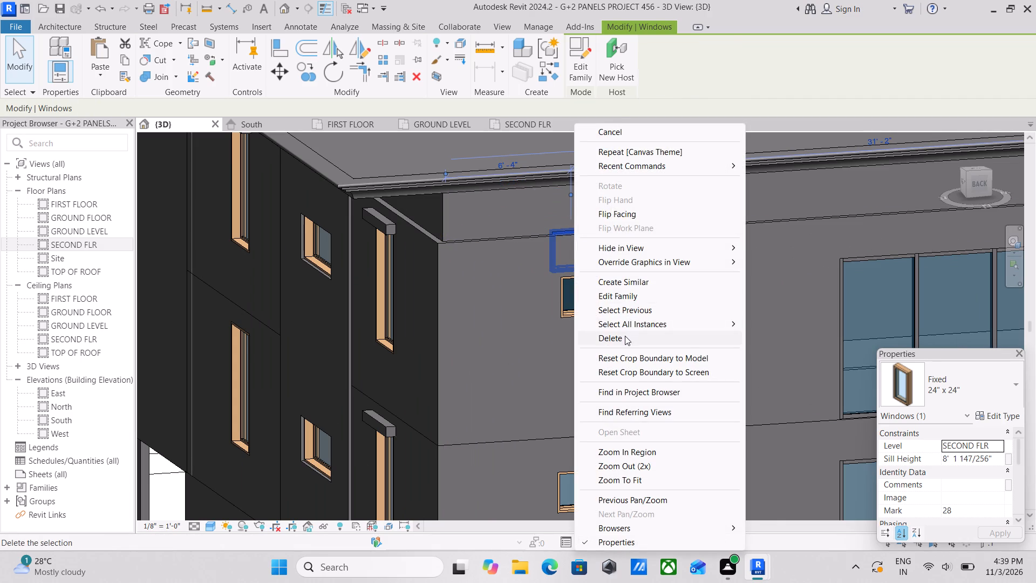
pyautogui.click(625, 336)
# Examine the rear facade's small windows and curtain walls, the side windows, and the front balcony and fins from several angles.
pyautogui.scroll(-2, 623, 277)
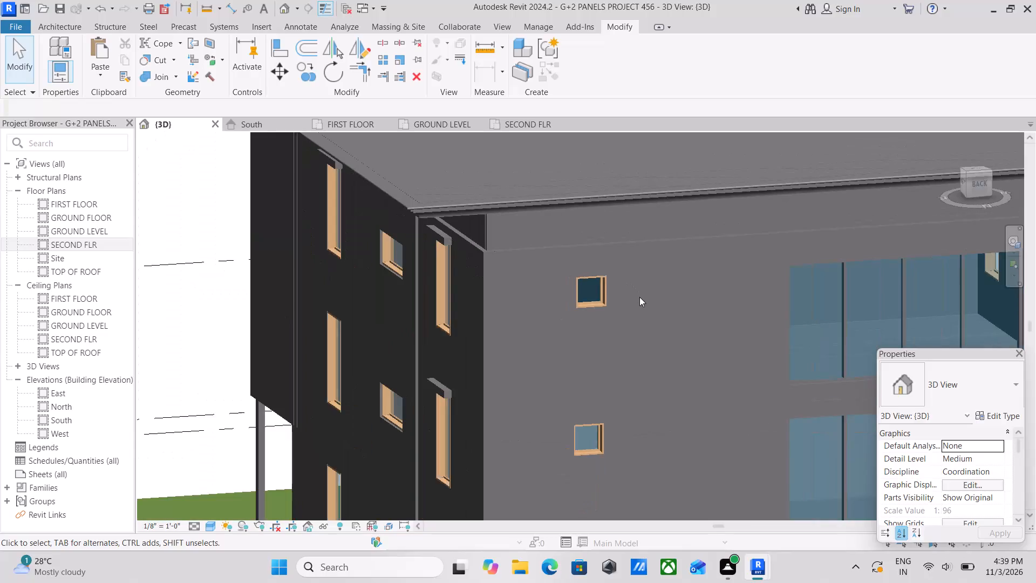
pyautogui.scroll(-3, 639, 297)
pyautogui.scroll(2, 638, 337)
pyautogui.scroll(-2, 640, 337)
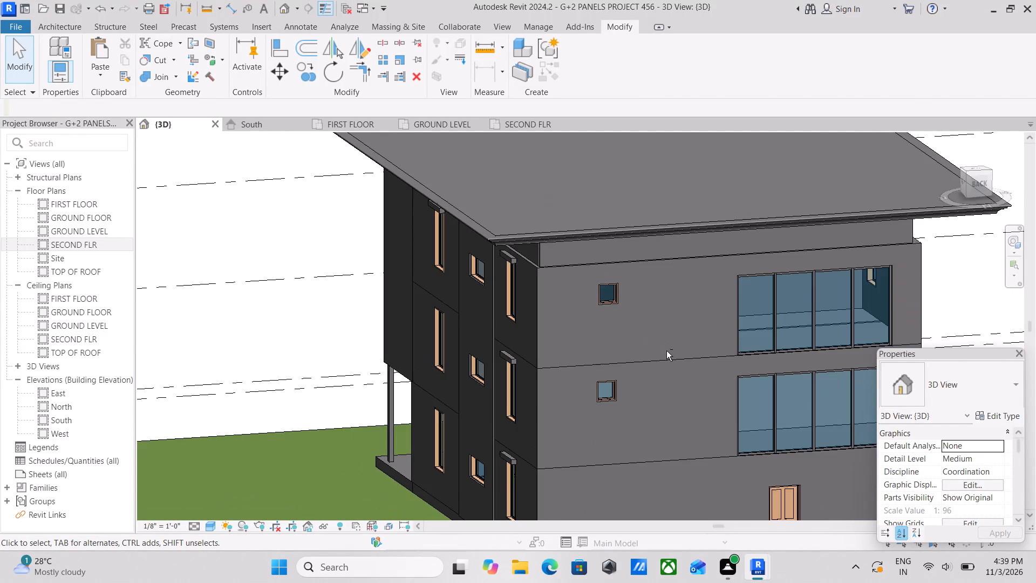
pyautogui.keyDown('shift'); pyautogui.moveTo(663, 350); pyautogui.dragTo(580, 311, button='middle'); pyautogui.keyUp('shift')
pyautogui.moveTo(660, 353); pyautogui.dragTo(675, 363, button='middle')
pyautogui.keyDown('shift'); pyautogui.scroll(-1, 660, 353); pyautogui.keyUp('shift')
pyautogui.scroll(-2, 680, 334)
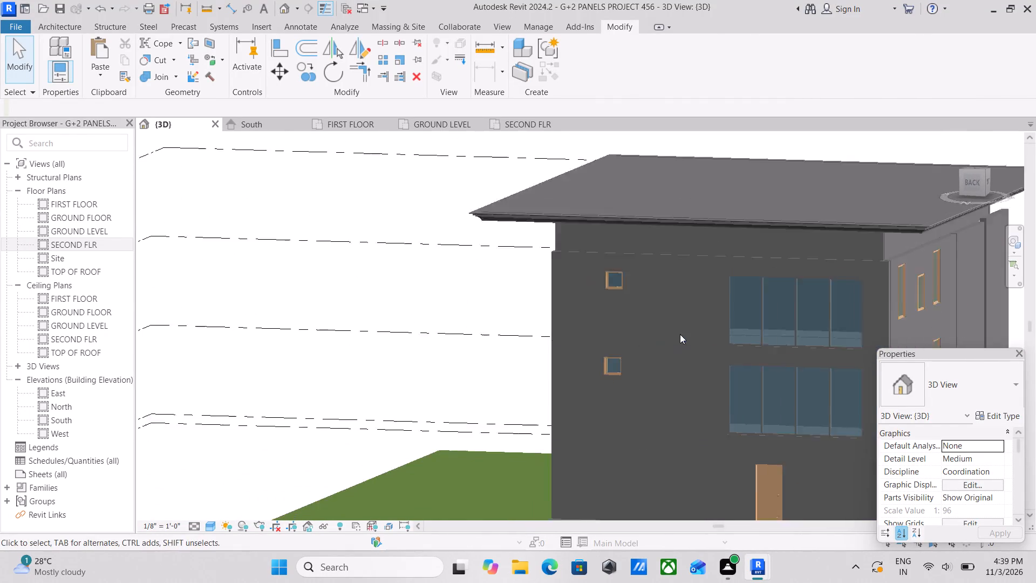
pyautogui.moveTo(680, 334); pyautogui.dragTo(575, 202, button='middle')
pyautogui.keyDown('shift'); pyautogui.moveTo(639, 261); pyautogui.dragTo(707, 324, button='middle'); pyautogui.keyUp('shift')
pyautogui.keyDown('shift'); pyautogui.moveTo(635, 279); pyautogui.dragTo(650, 284, button='middle'); pyautogui.keyUp('shift')
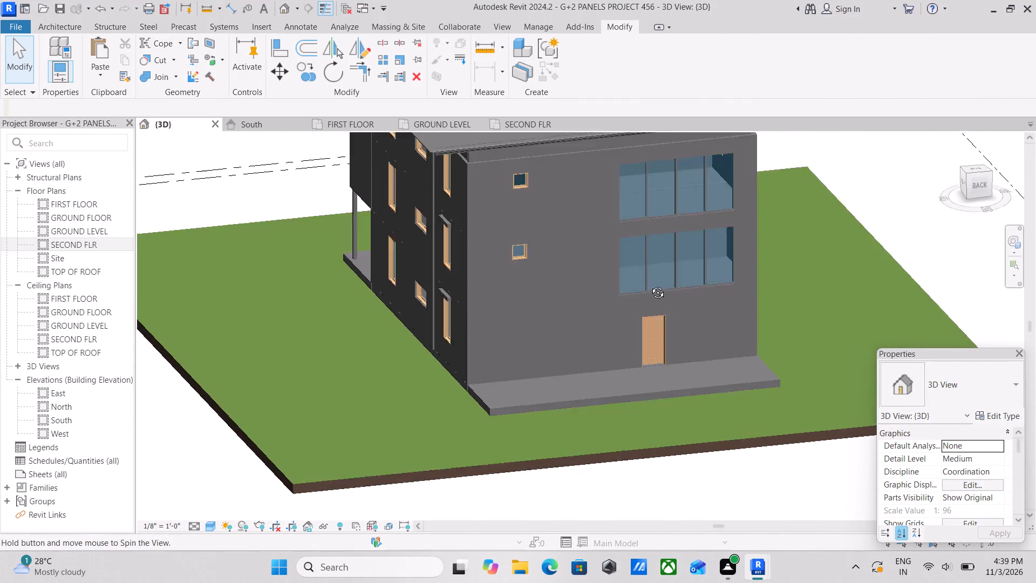
pyautogui.keyDown('shift'); pyautogui.moveTo(650, 284); pyautogui.dragTo(731, 263, button='middle'); pyautogui.keyUp('shift')
pyautogui.scroll(1, 751, 273)
pyautogui.keyDown('shift'); pyautogui.moveTo(749, 274); pyautogui.dragTo(685, 277, button='middle'); pyautogui.keyUp('shift')
pyautogui.keyDown('shift'); pyautogui.scroll(-1, 711, 276); pyautogui.keyUp('shift')
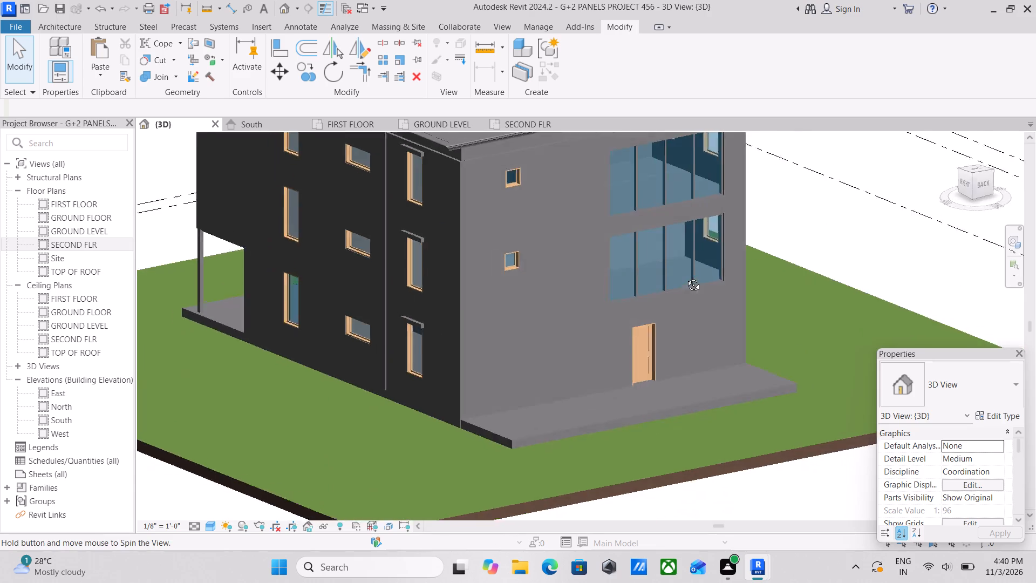
pyautogui.keyDown('shift'); pyautogui.moveTo(685, 277); pyautogui.dragTo(642, 269, button='middle'); pyautogui.keyUp('shift')
pyautogui.keyDown('shift'); pyautogui.scroll(1, 642, 269); pyautogui.keyUp('shift')
pyautogui.scroll(-3, 650, 277)
pyautogui.moveTo(651, 279); pyautogui.dragTo(705, 300, button='middle')
pyautogui.moveTo(464, 270); pyautogui.dragTo(597, 245, button='middle')
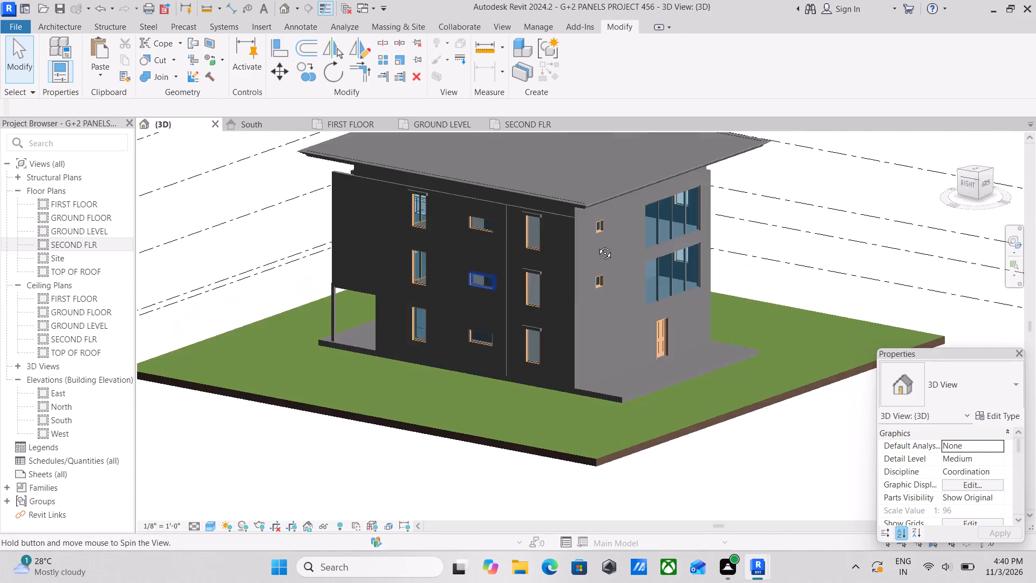
pyautogui.moveTo(597, 245); pyautogui.dragTo(618, 239, button='middle')
pyautogui.keyDown('shift'); pyautogui.moveTo(494, 286); pyautogui.dragTo(564, 321, button='middle'); pyautogui.keyUp('shift')
pyautogui.scroll(4, 536, 323)
pyautogui.moveTo(533, 285); pyautogui.dragTo(542, 240, button='middle')
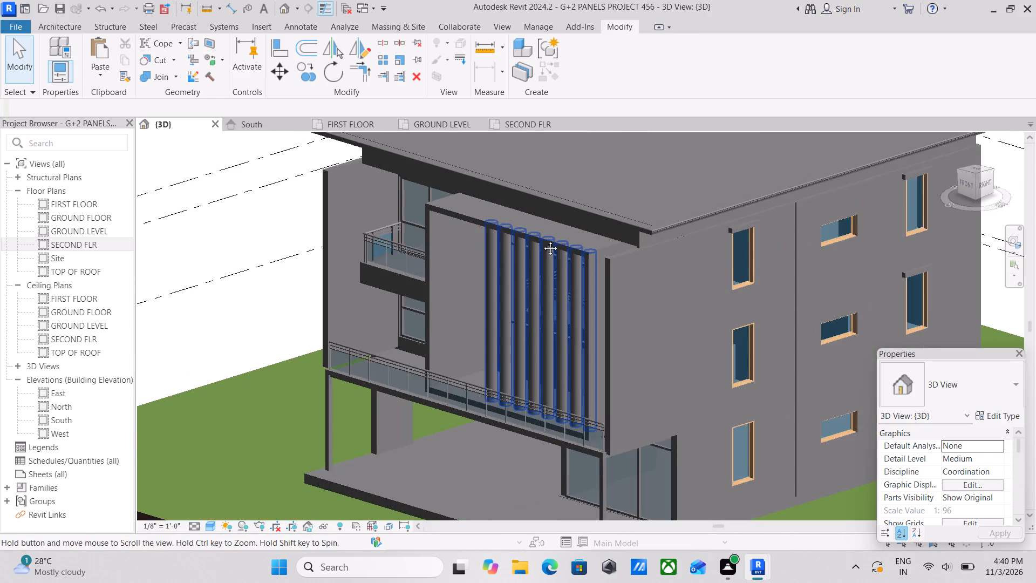
pyautogui.moveTo(542, 240); pyautogui.dragTo(551, 187, button='middle')
pyautogui.scroll(-2, 546, 307)
pyautogui.moveTo(546, 305); pyautogui.dragTo(554, 247, button='middle')
pyautogui.scroll(-3, 564, 284)
pyautogui.keyDown('shift'); pyautogui.moveTo(577, 265); pyautogui.dragTo(577, 265, button='middle'); pyautogui.keyUp('shift')
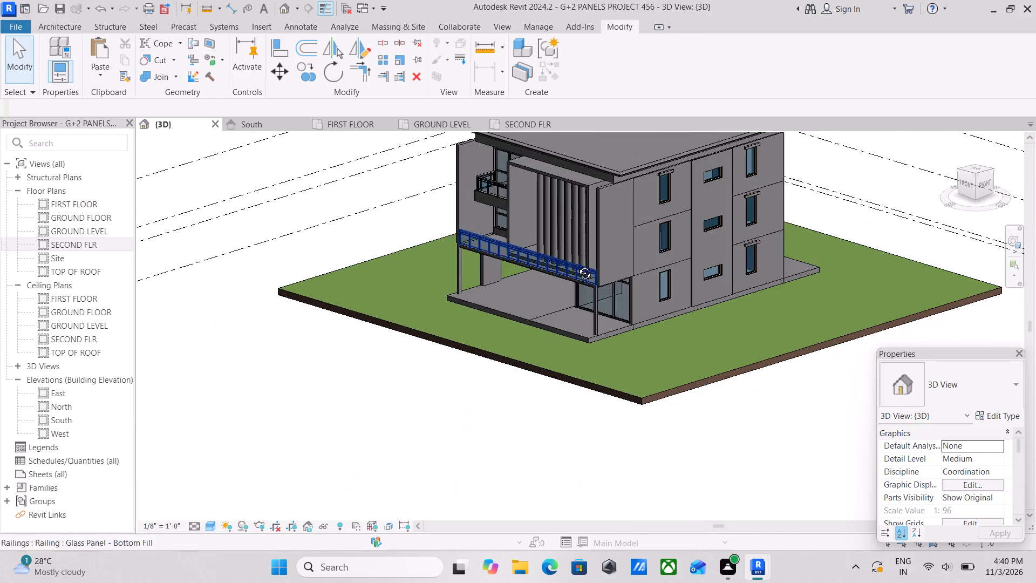
pyautogui.keyDown('shift'); pyautogui.moveTo(577, 265); pyautogui.dragTo(487, 306, button='middle'); pyautogui.keyUp('shift')
pyautogui.scroll(3, 555, 301)
pyautogui.moveTo(565, 296); pyautogui.dragTo(494, 307, button='middle')
pyautogui.keyDown('shift'); pyautogui.scroll(1, 503, 304); pyautogui.keyUp('shift')
pyautogui.moveTo(618, 269); pyautogui.dragTo(540, 272, button='middle')
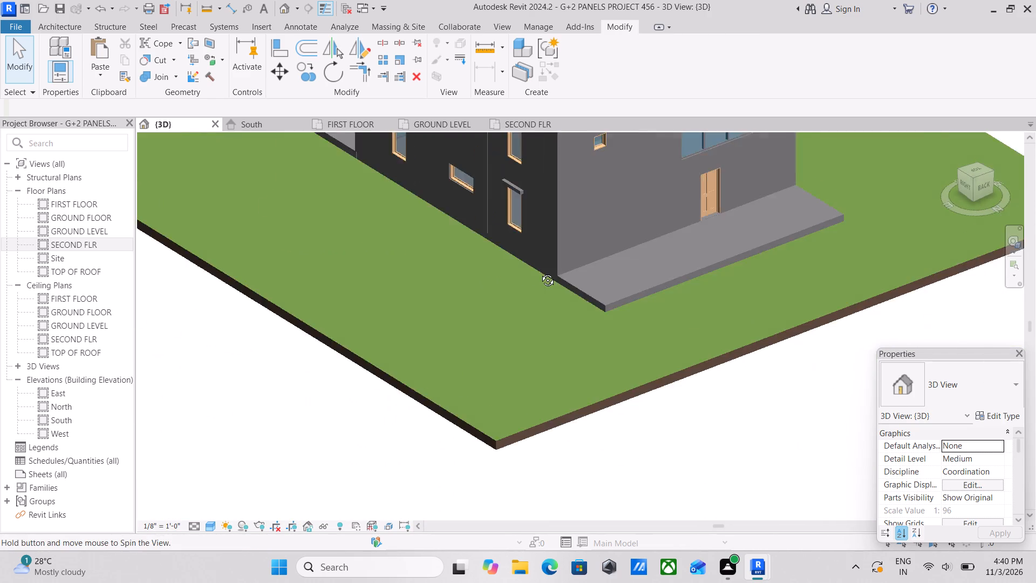
pyautogui.moveTo(540, 272); pyautogui.dragTo(524, 270, button='middle')
pyautogui.moveTo(548, 255); pyautogui.dragTo(469, 424, button='middle')
pyautogui.scroll(1, 576, 309)
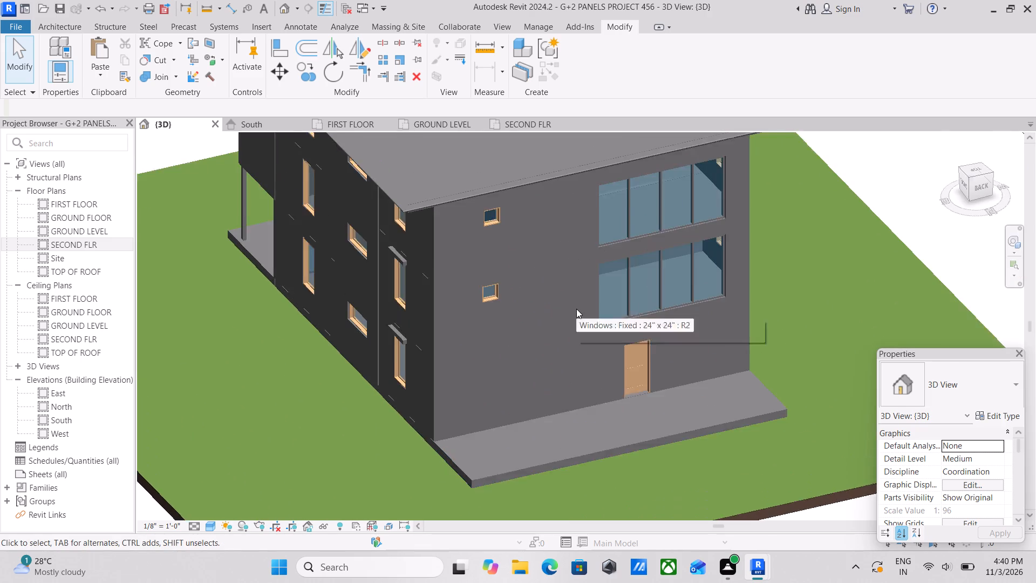
pyautogui.scroll(1, 576, 309)
pyautogui.moveTo(580, 299); pyautogui.dragTo(542, 320, button='middle')
pyautogui.scroll(2, 467, 249)
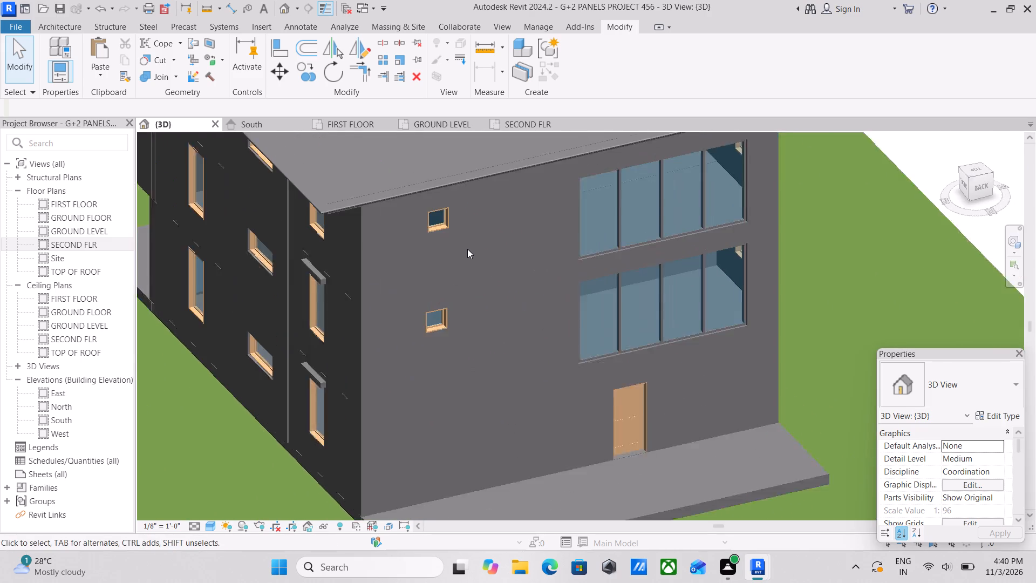
pyautogui.scroll(-2, 467, 248)
pyautogui.moveTo(471, 238); pyautogui.dragTo(481, 199, button='middle')
pyautogui.moveTo(494, 245); pyautogui.dragTo(529, 277, button='middle')
pyautogui.scroll(-1, 527, 250)
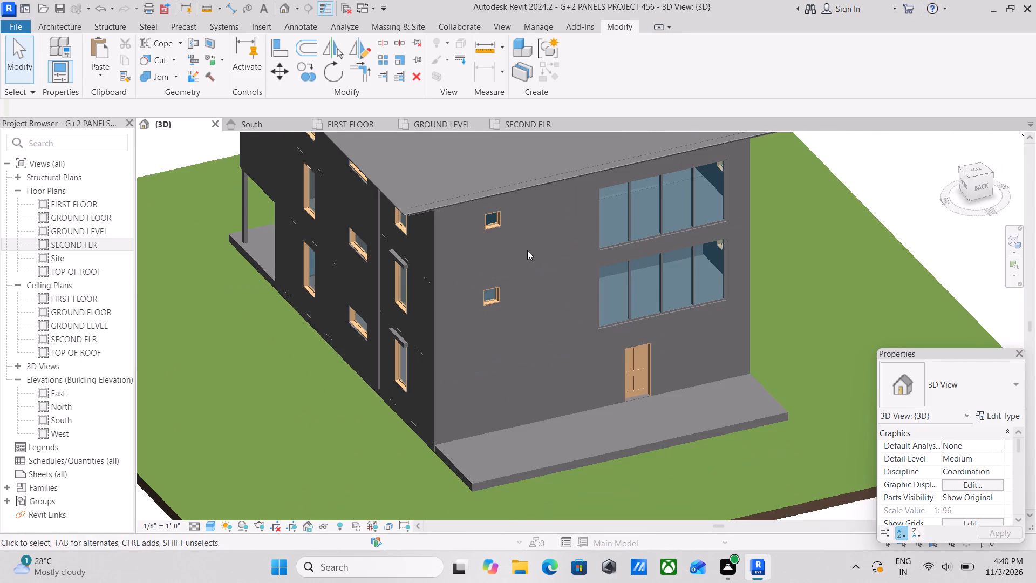
pyautogui.middleClick(527, 250)
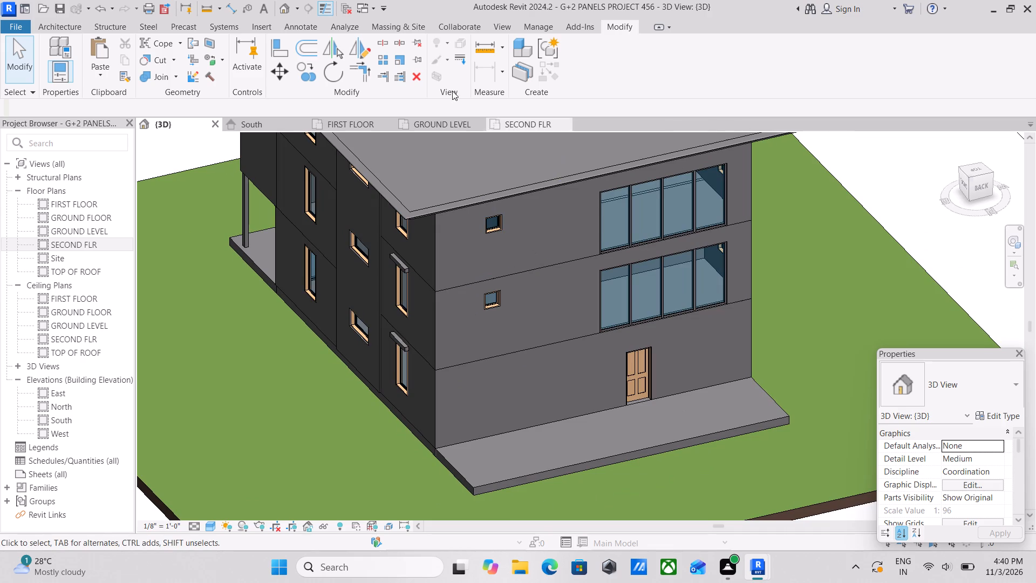
# Start a new in-place component in the Generic Models category, accepting the suggested name.
pyautogui.click(46, 24)
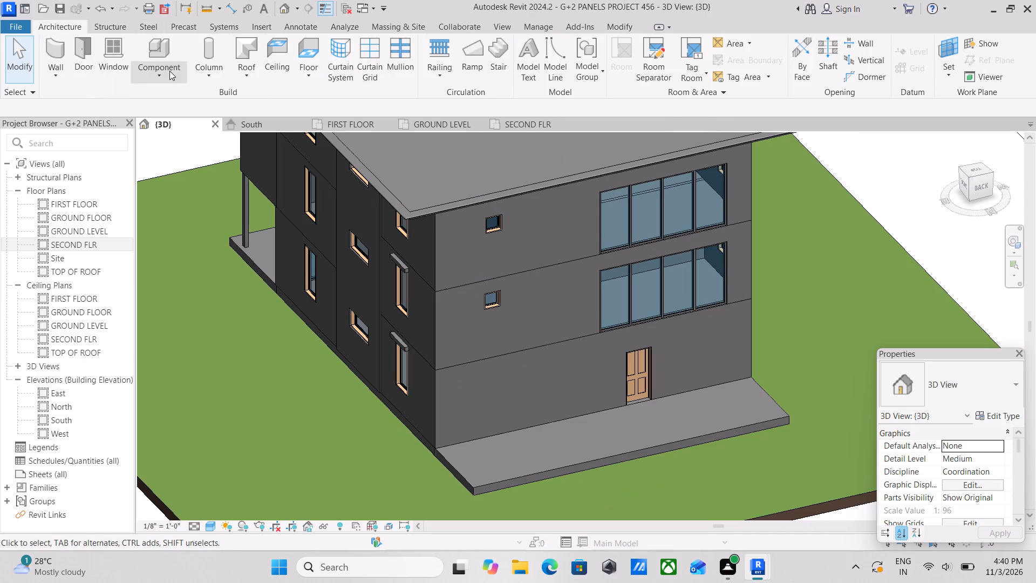
pyautogui.click(168, 76)
pyautogui.click(169, 136)
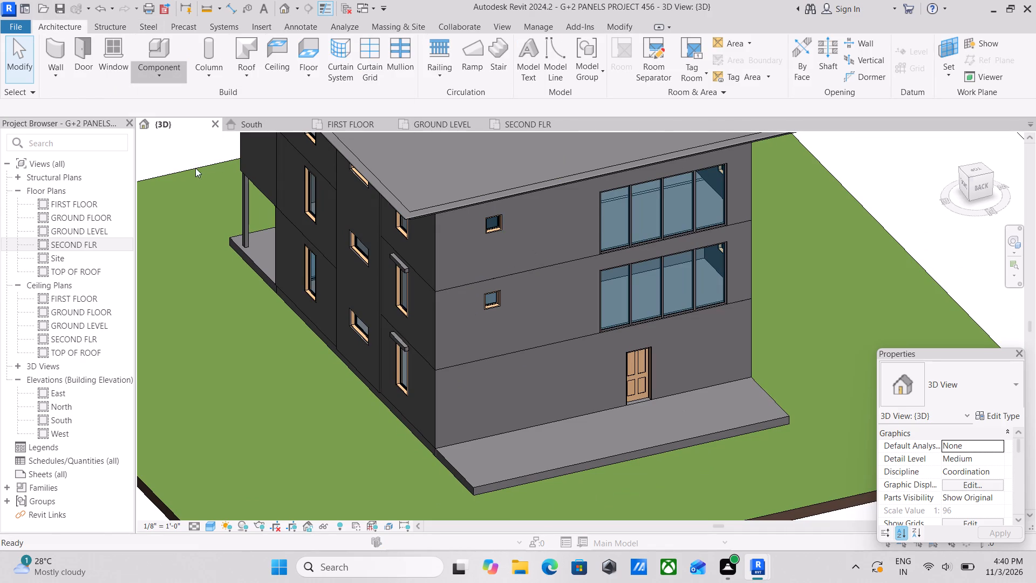
pyautogui.scroll(-2, 497, 249)
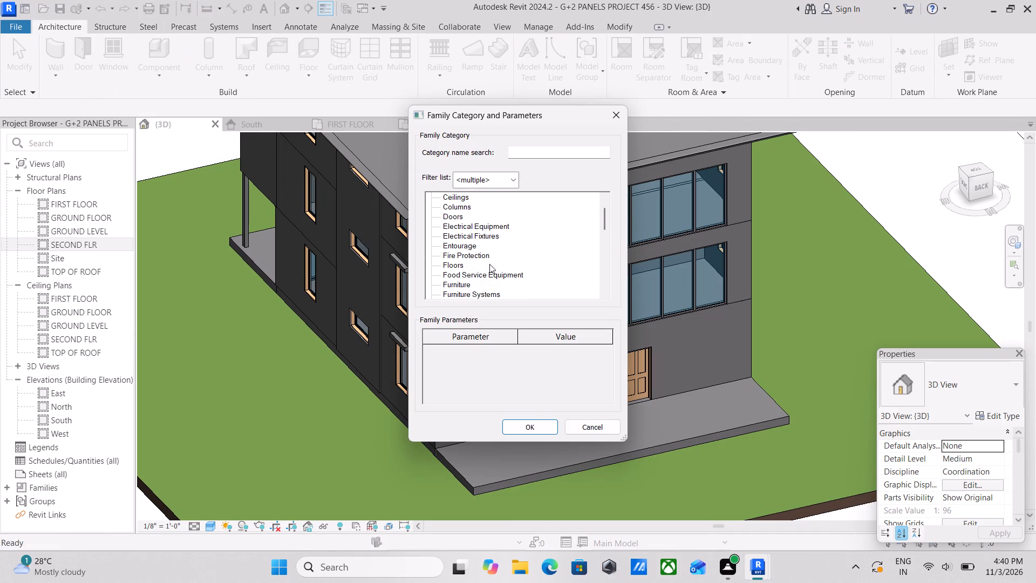
pyautogui.scroll(-3, 489, 264)
pyautogui.click(475, 275)
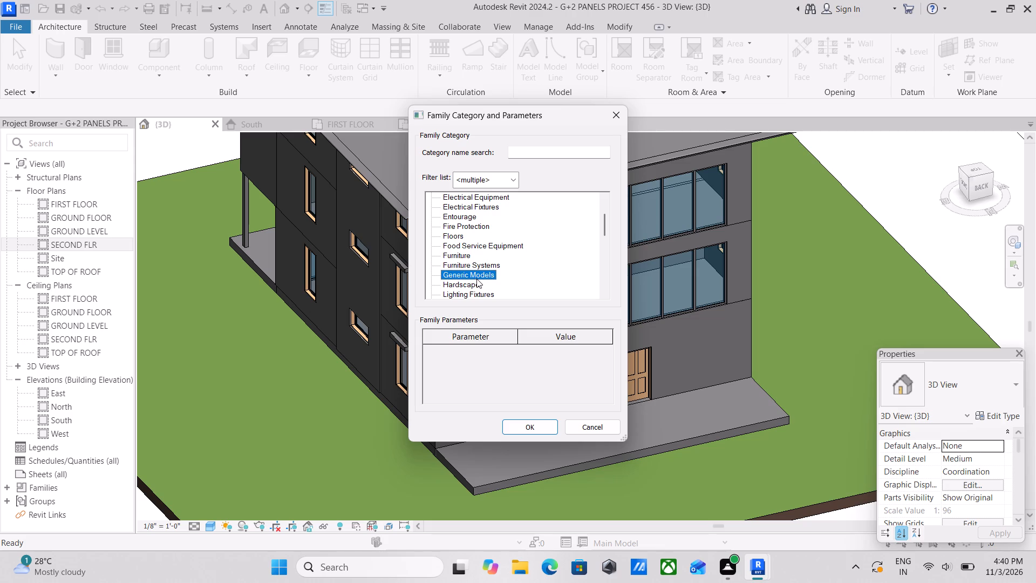
pyautogui.click(516, 422)
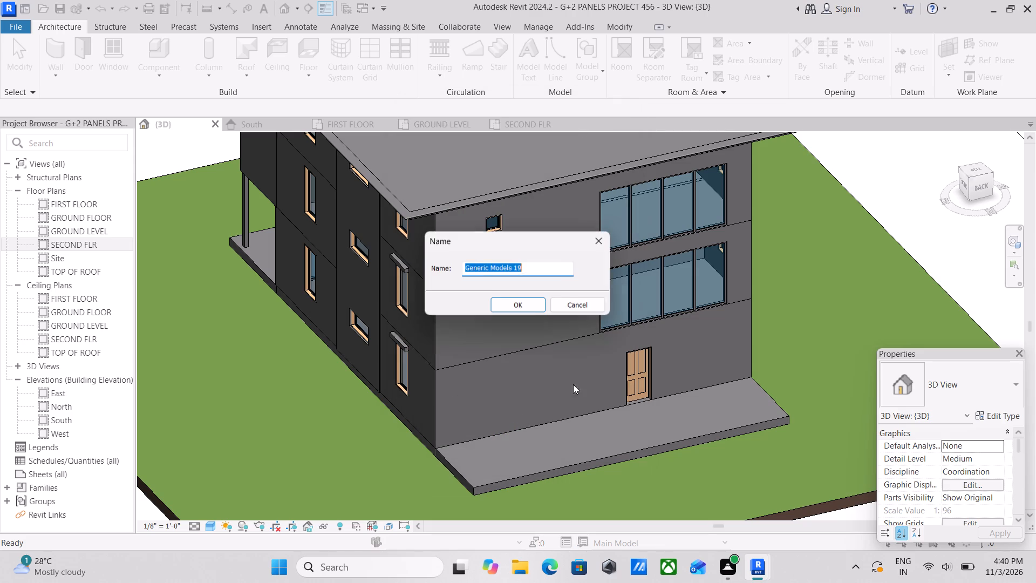
pyautogui.click(534, 307)
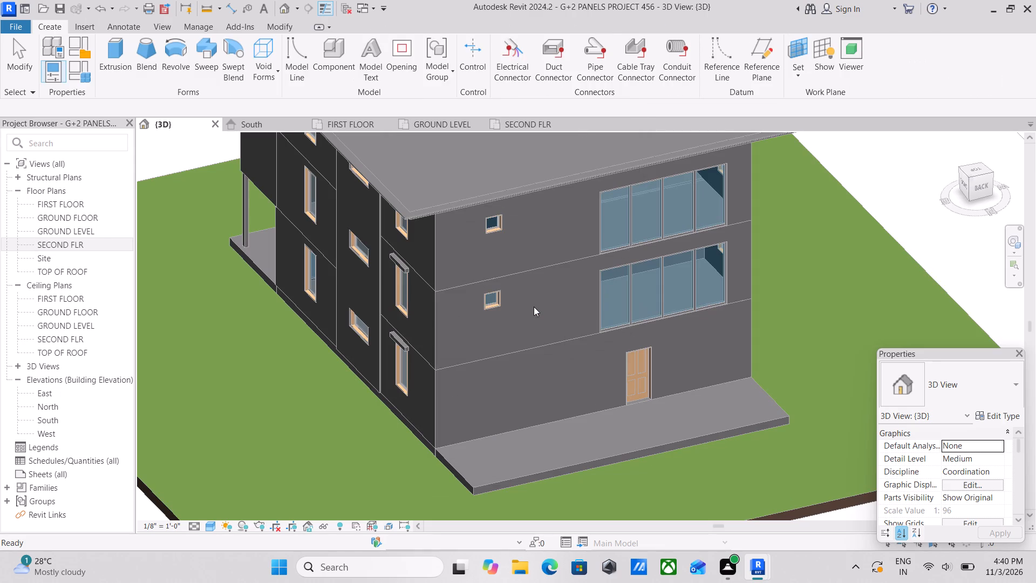
# Set the work plane by picking the rear face of the top-storey outer wall beside the curtain wall.
pyautogui.scroll(-1, 934, 394)
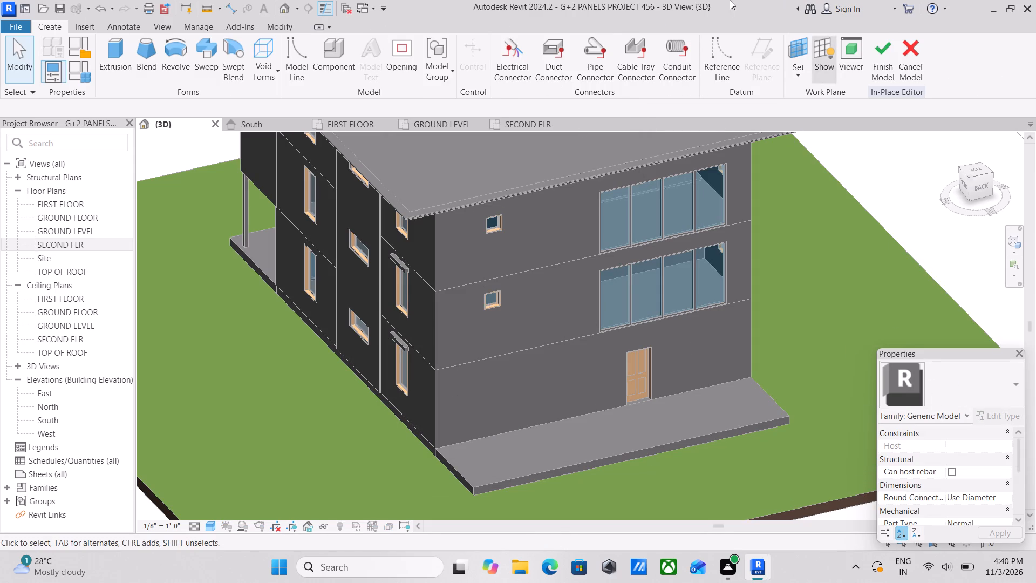
pyautogui.click(799, 76)
pyautogui.click(812, 124)
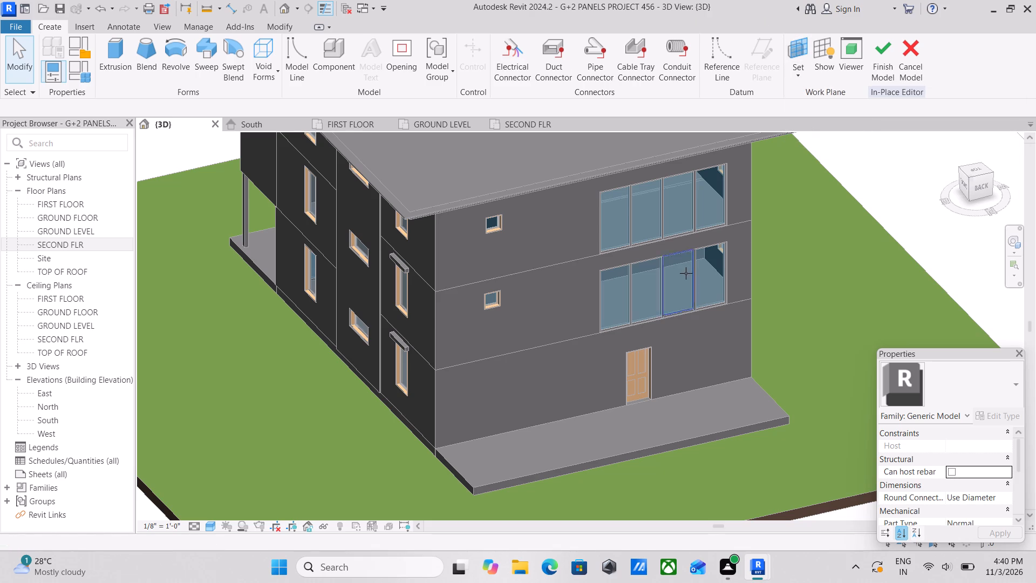
pyautogui.scroll(3, 693, 254)
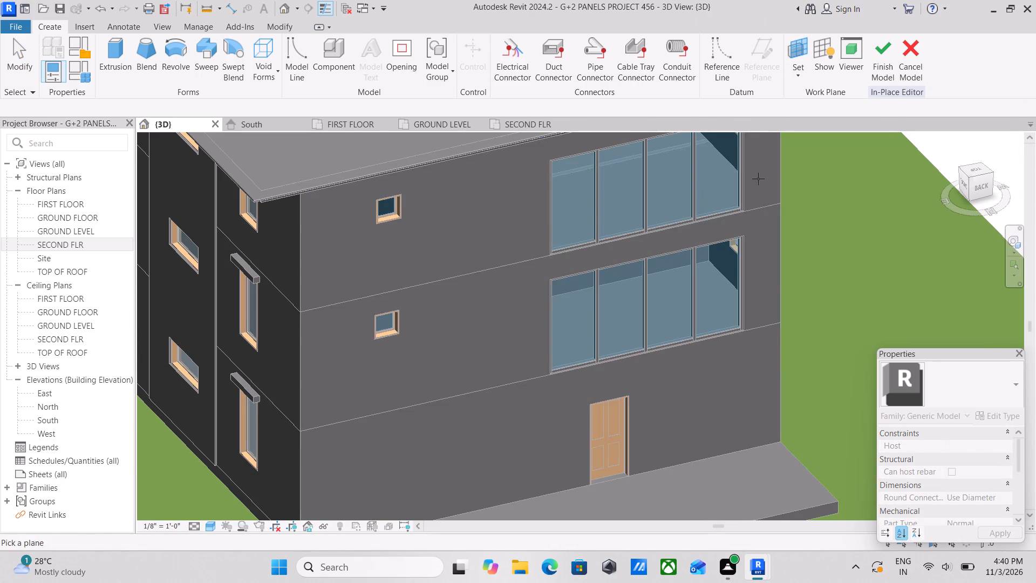
pyautogui.moveTo(761, 190); pyautogui.dragTo(762, 278, button='middle')
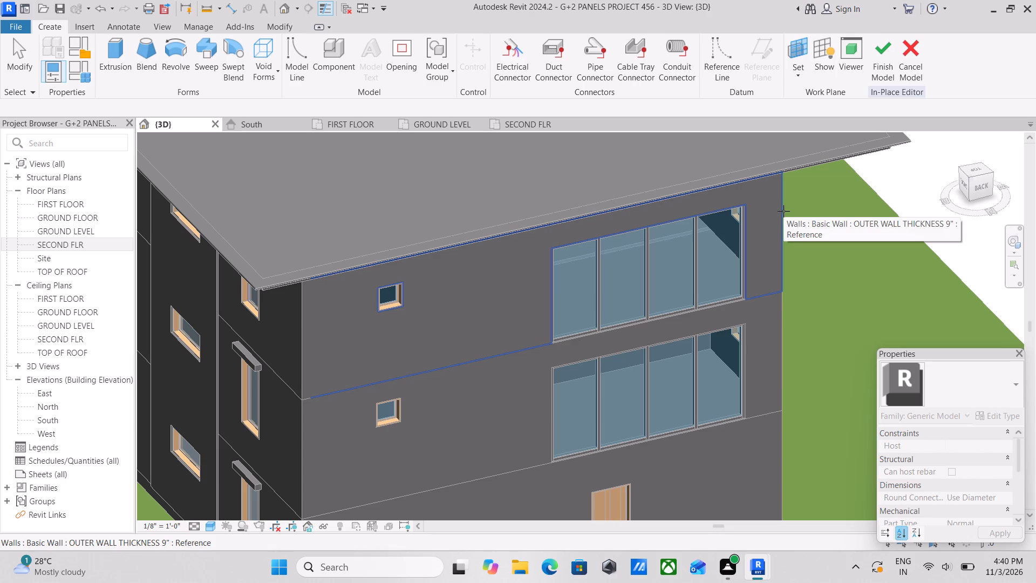
pyautogui.scroll(3, 782, 211)
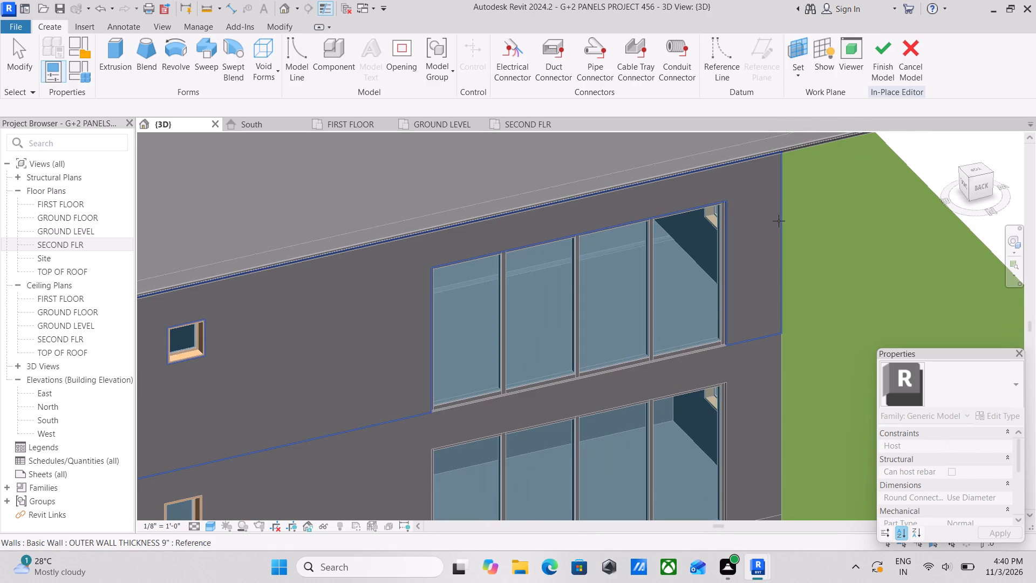
pyautogui.click(779, 221)
# Start a solid extrusion on the rear wall and display the straight-on back view in the Hidden Line visual style.
pyautogui.scroll(-3, 281, 276)
pyautogui.scroll(-1, 308, 322)
pyautogui.moveTo(308, 319); pyautogui.dragTo(435, 224, button='middle')
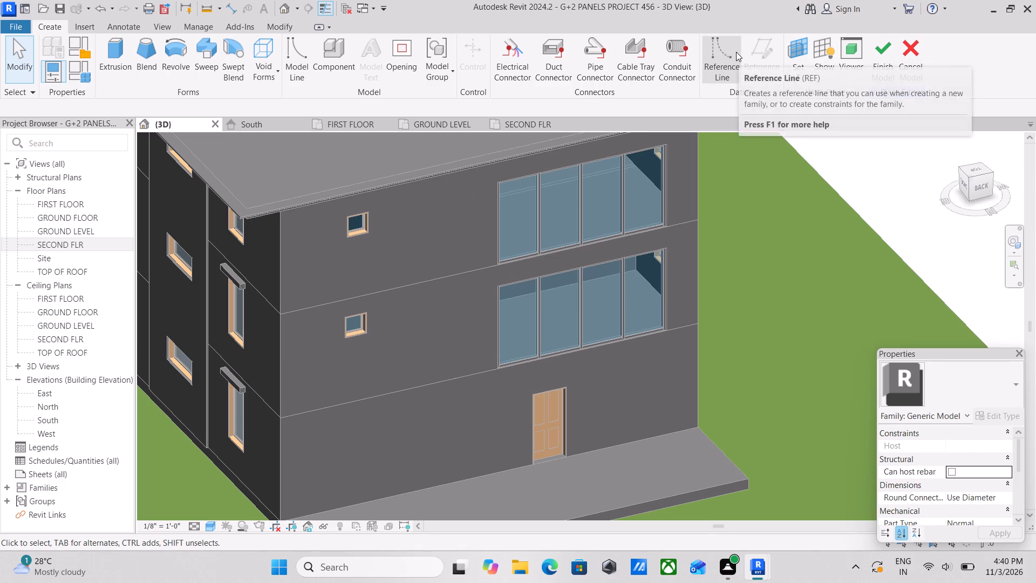
pyautogui.scroll(3, 415, 243)
pyautogui.moveTo(427, 212); pyautogui.dragTo(504, 246, button='middle')
pyautogui.moveTo(442, 229); pyautogui.dragTo(487, 263, button='middle')
pyautogui.scroll(1, 487, 263)
pyautogui.scroll(3, 583, 280)
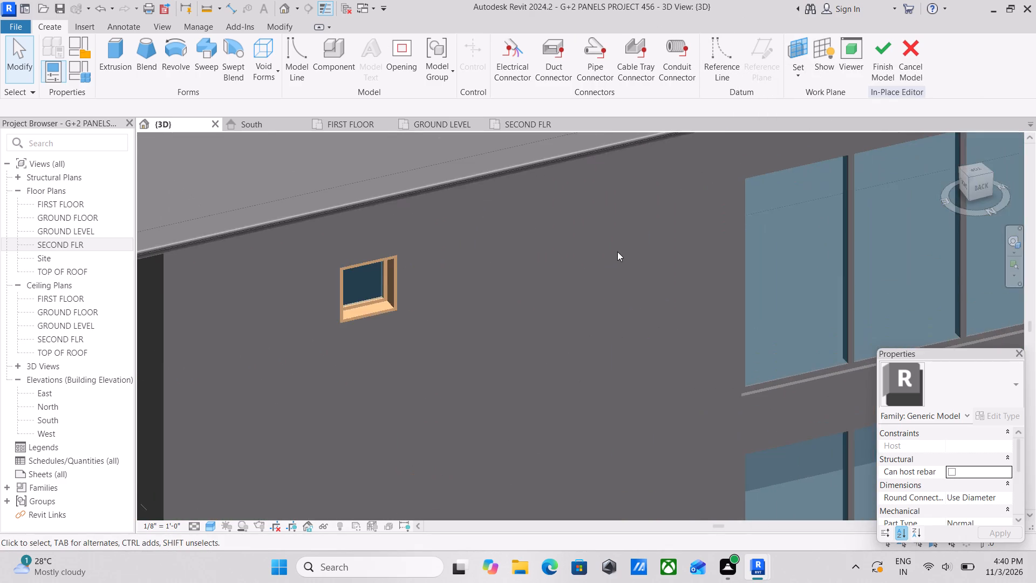
pyautogui.scroll(-3, 617, 252)
pyautogui.moveTo(617, 252); pyautogui.dragTo(618, 268, button='middle')
pyautogui.scroll(-1, 633, 260)
pyautogui.moveTo(632, 260); pyautogui.dragTo(577, 239, button='middle')
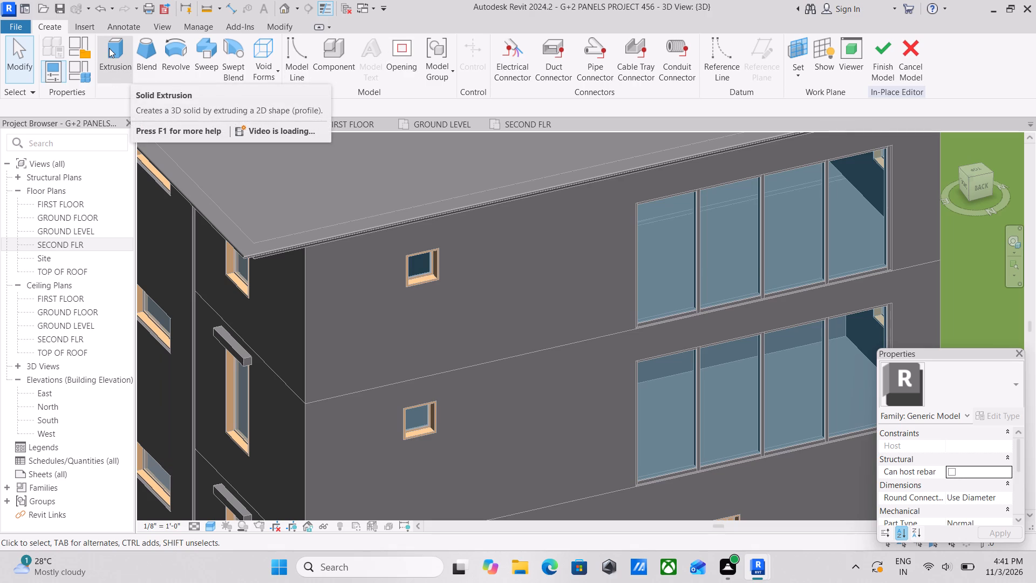
pyautogui.click(115, 67)
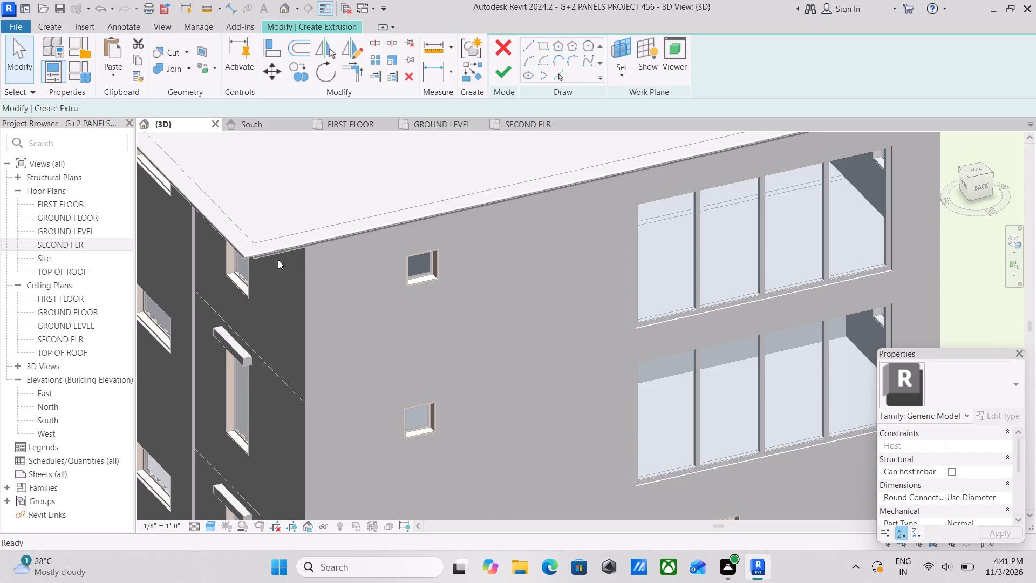
pyautogui.scroll(-3, 404, 239)
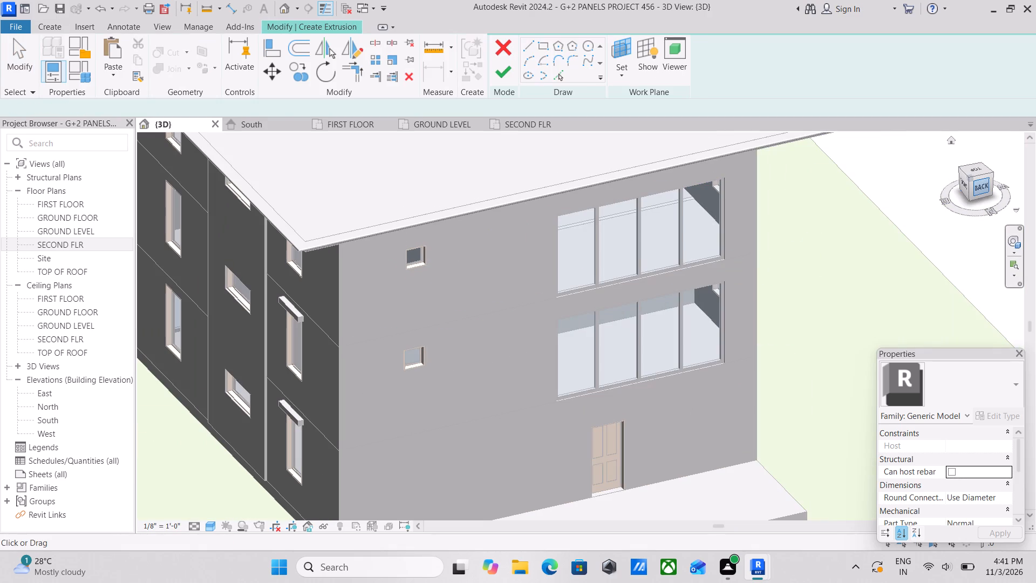
pyautogui.click(979, 189)
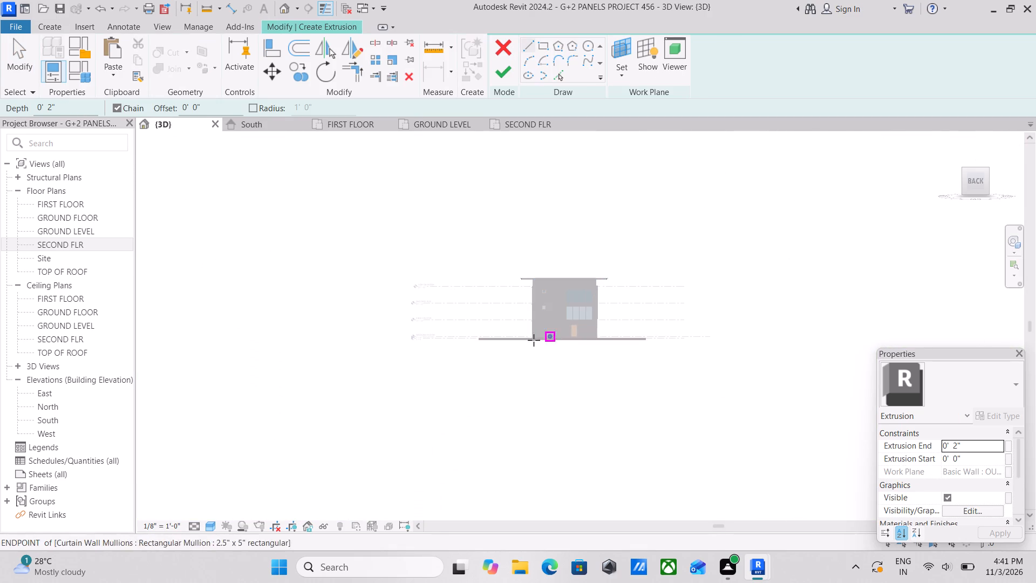
pyautogui.scroll(7, 534, 340)
pyautogui.scroll(3, 553, 301)
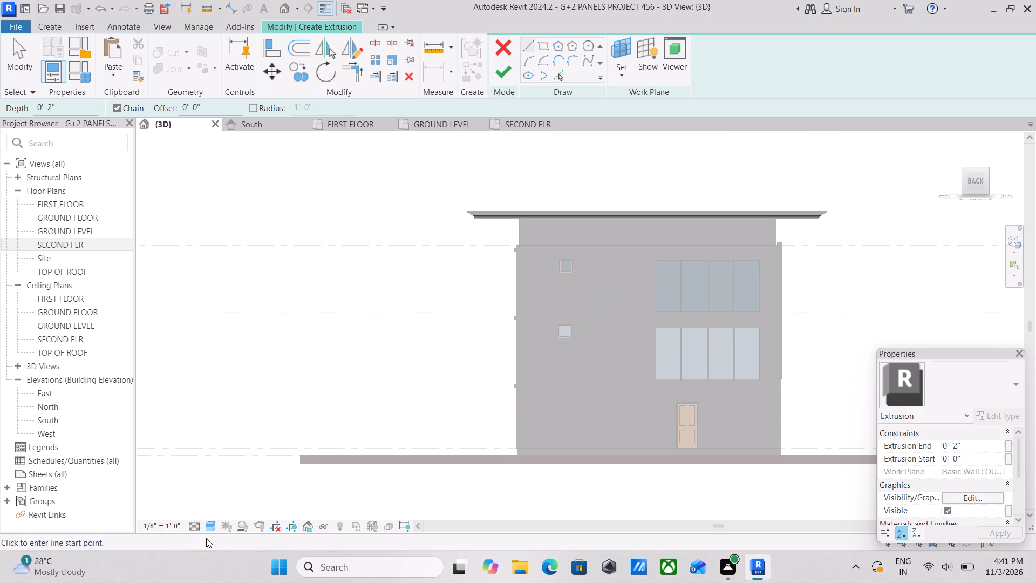
pyautogui.click(216, 530)
pyautogui.click(217, 444)
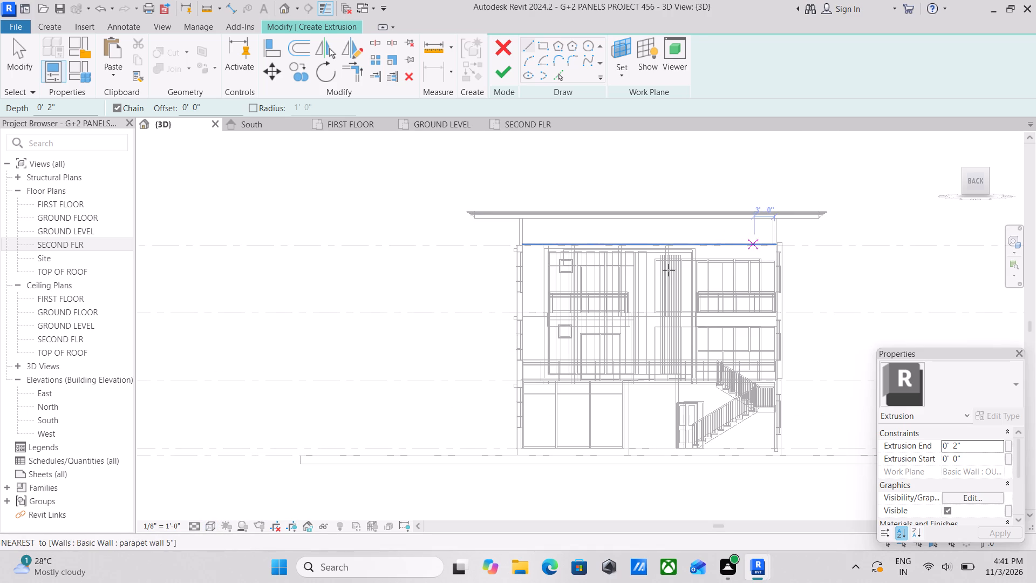
pyautogui.click(210, 527)
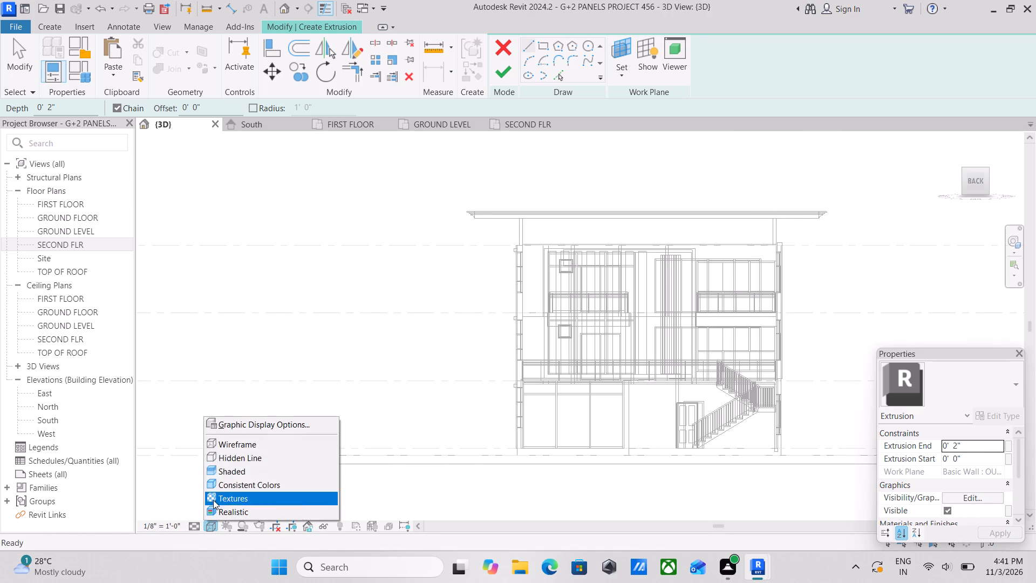
pyautogui.click(218, 460)
# Sketch a rectangle about 21' 0 1/2" wide and 30' high around the rear curtain walls, from TOP OF ROOF level down to the door's base.
pyautogui.scroll(1, 692, 277)
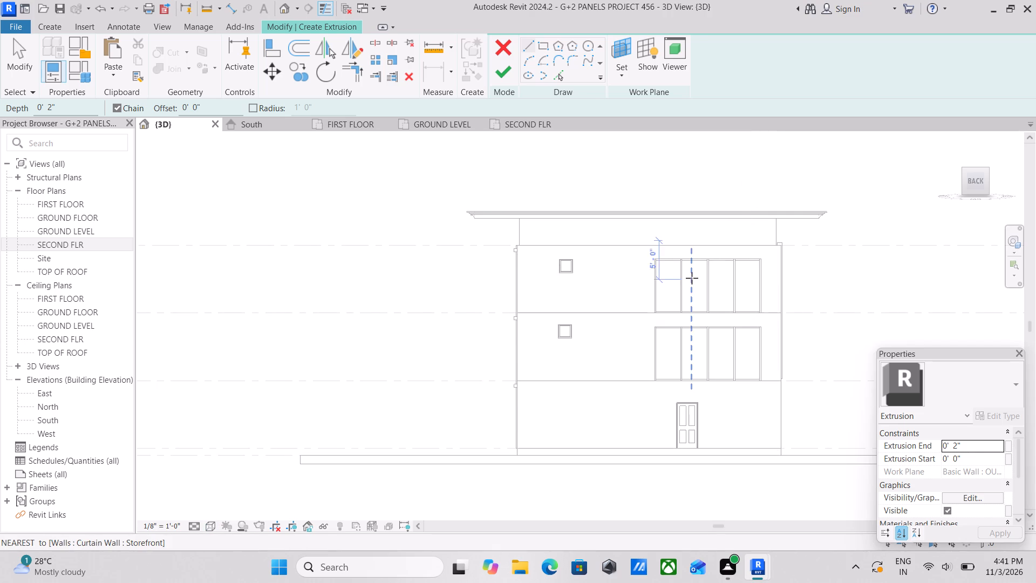
pyautogui.scroll(5, 692, 278)
pyautogui.scroll(3, 585, 220)
pyautogui.moveTo(585, 222); pyautogui.dragTo(521, 241, button='middle')
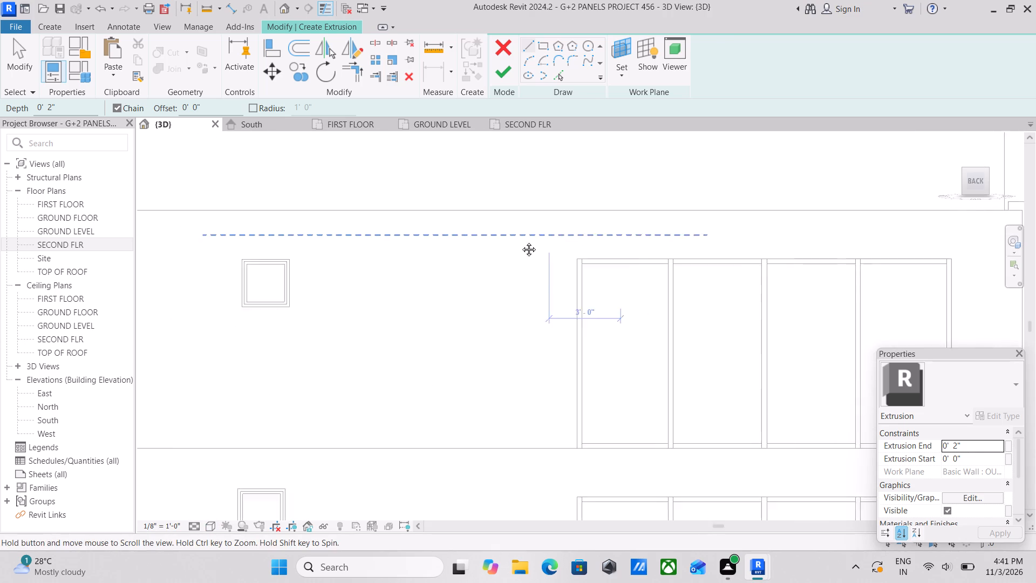
pyautogui.moveTo(521, 241); pyautogui.dragTo(518, 242, button='middle')
pyautogui.scroll(1, 518, 242)
pyautogui.scroll(-3, 523, 238)
pyautogui.scroll(-1, 471, 269)
pyautogui.moveTo(471, 269); pyautogui.dragTo(505, 284, button='middle')
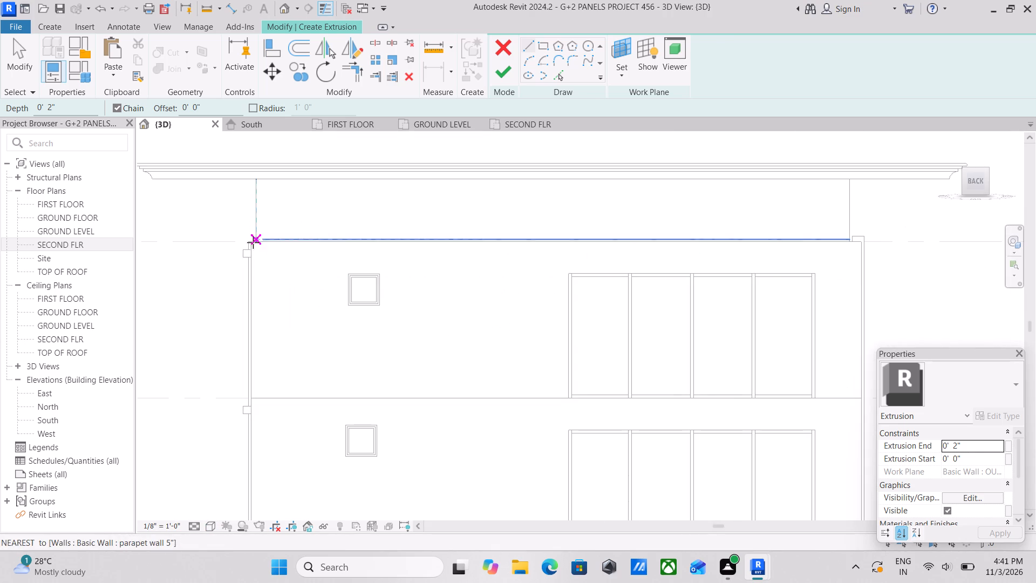
pyautogui.scroll(1, 250, 246)
pyautogui.scroll(-2, 328, 250)
pyautogui.moveTo(328, 250); pyautogui.dragTo(298, 267, button='middle')
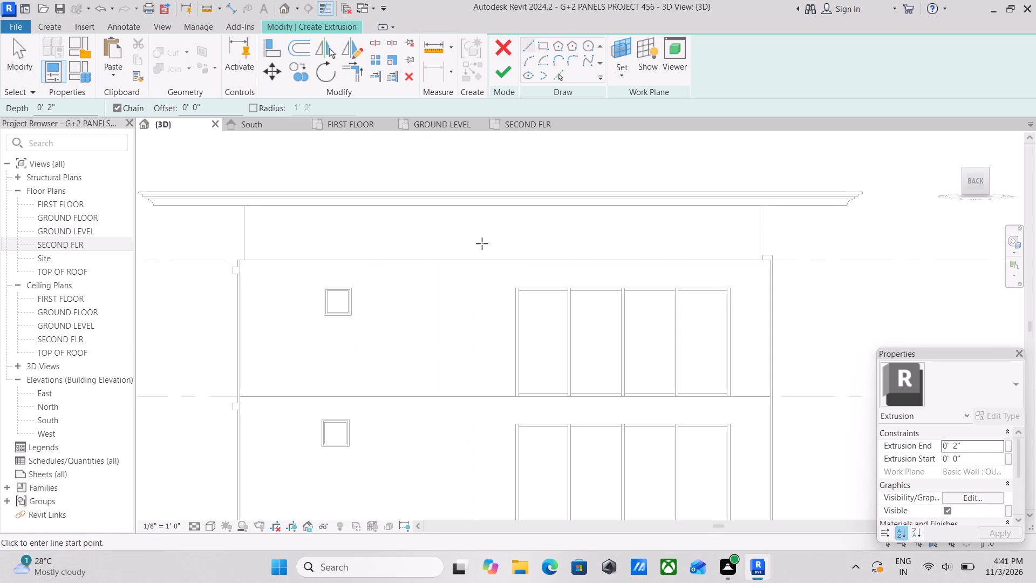
pyautogui.scroll(-2, 404, 268)
pyautogui.moveTo(404, 268); pyautogui.dragTo(427, 265, button='middle')
pyautogui.scroll(3, 507, 294)
pyautogui.moveTo(301, 262); pyautogui.dragTo(343, 257, button='middle')
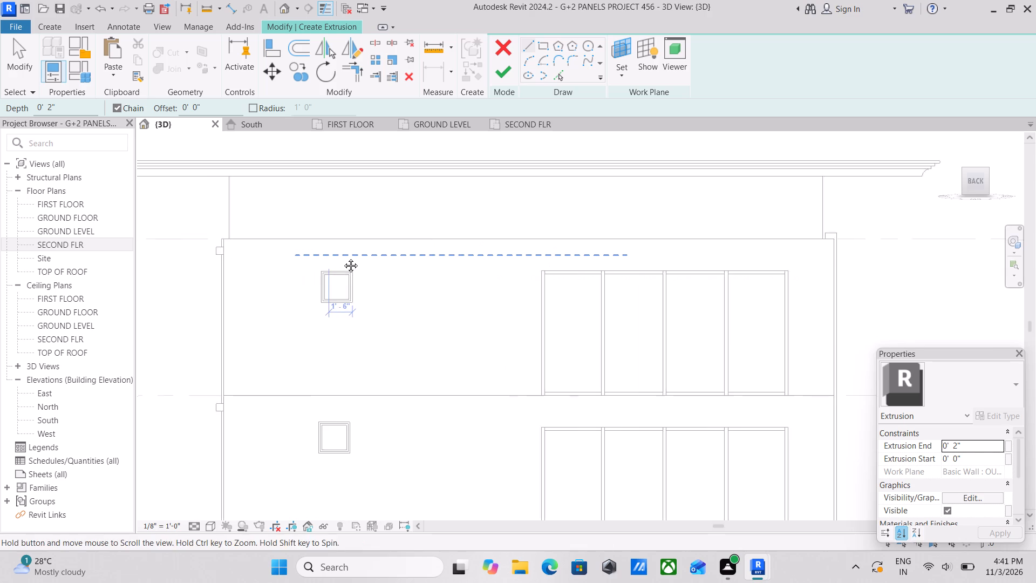
pyautogui.moveTo(343, 257); pyautogui.dragTo(345, 256, button='middle')
pyautogui.scroll(1, 355, 254)
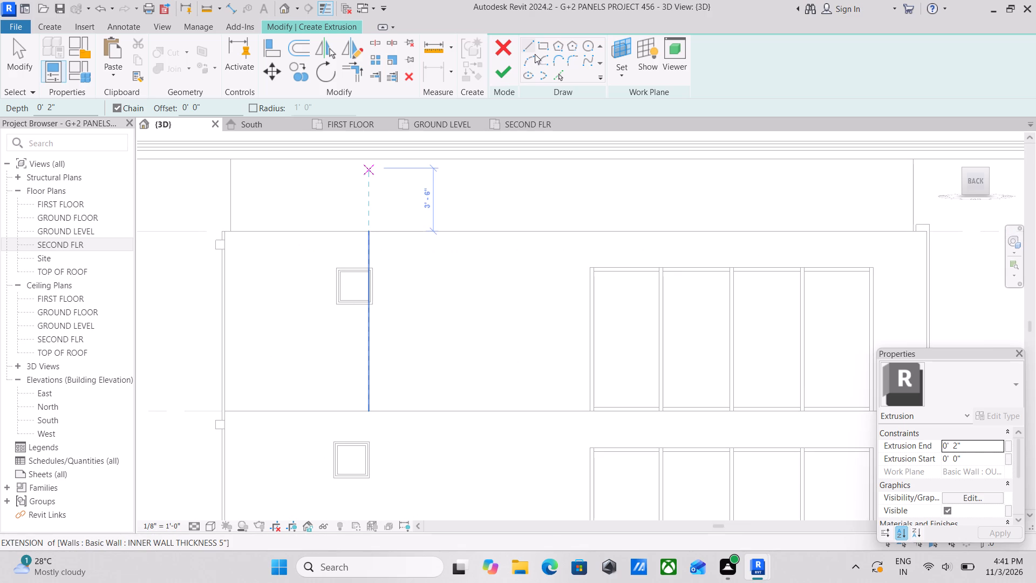
pyautogui.click(543, 46)
pyautogui.scroll(-1, 488, 339)
pyautogui.moveTo(488, 339); pyautogui.dragTo(487, 261, button='middle')
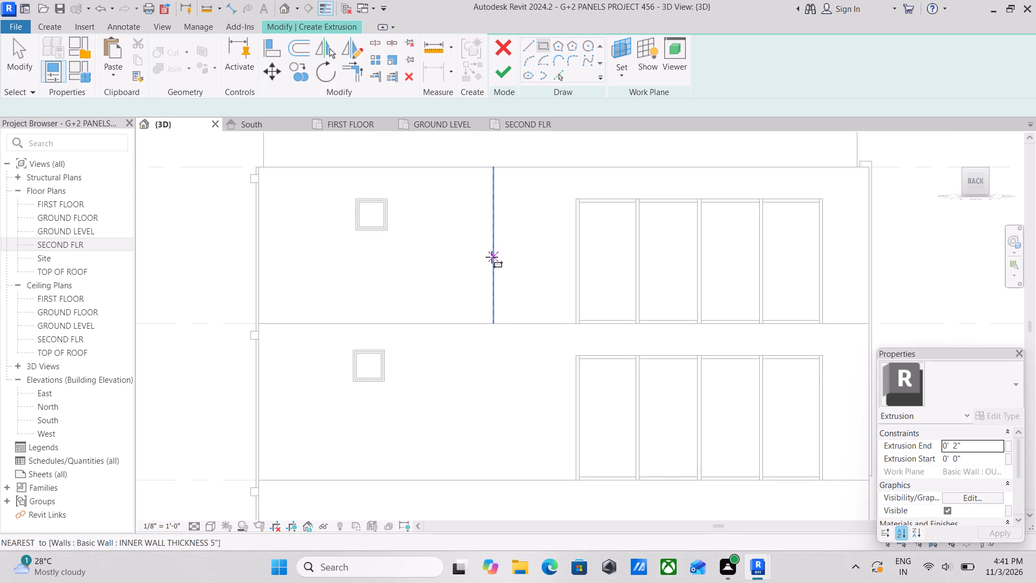
pyautogui.click(828, 169)
pyautogui.moveTo(748, 284); pyautogui.dragTo(738, 181, button='middle')
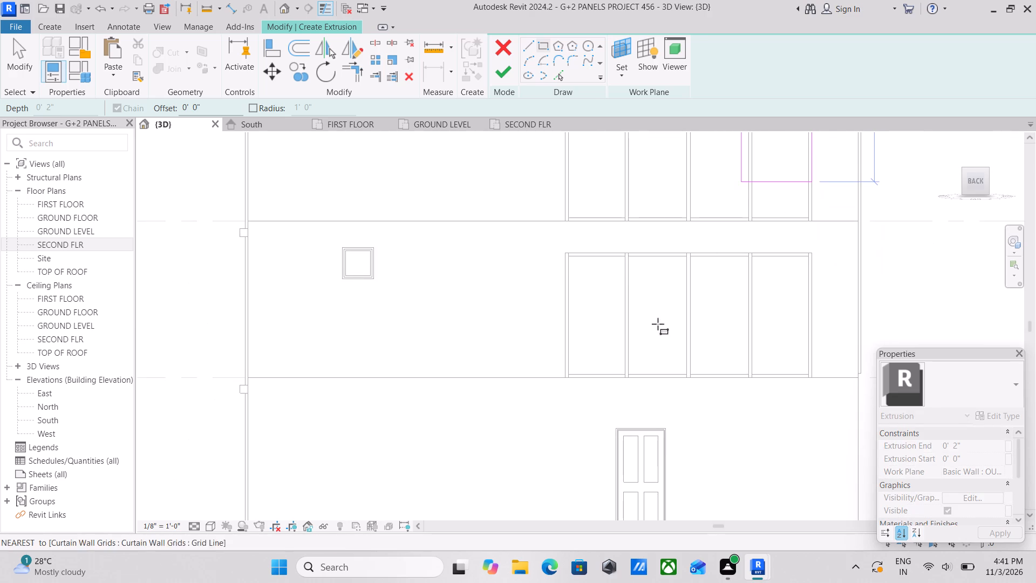
pyautogui.scroll(-1, 647, 337)
pyautogui.moveTo(560, 374); pyautogui.dragTo(560, 374, button='middle')
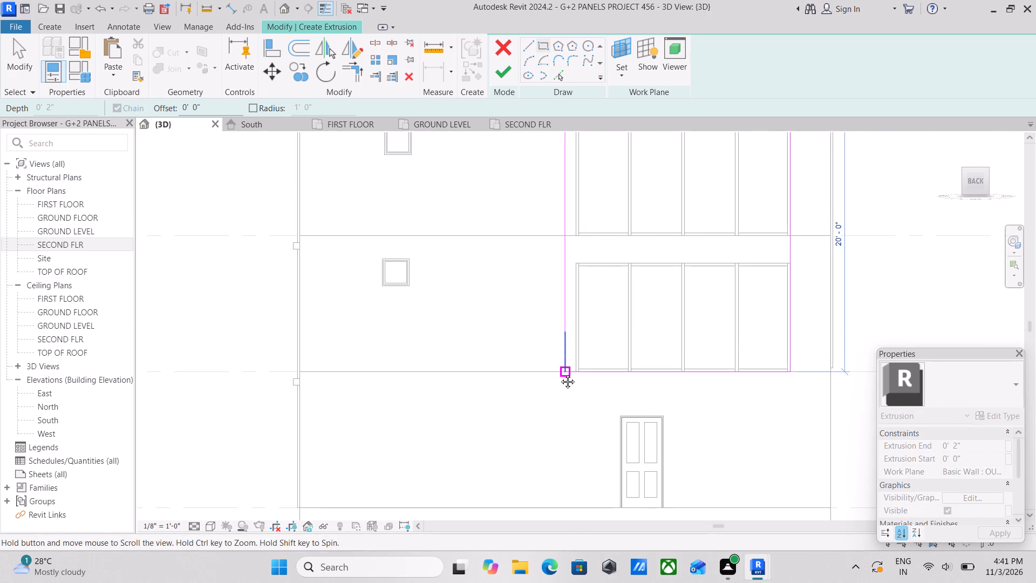
pyautogui.moveTo(560, 374); pyautogui.dragTo(575, 381, button='middle')
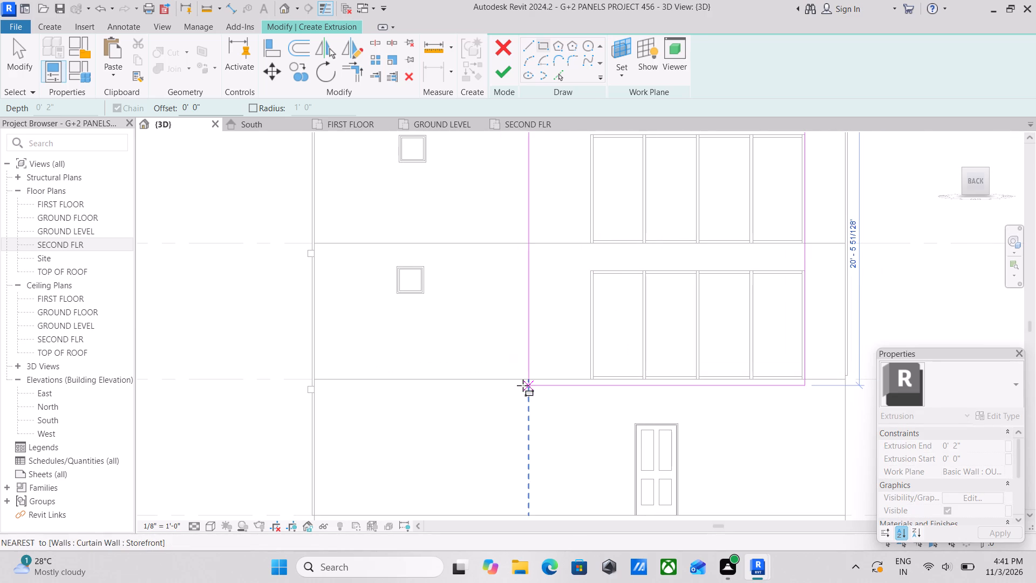
pyautogui.scroll(-2, 522, 382)
pyautogui.moveTo(522, 382); pyautogui.dragTo(523, 347, button='middle')
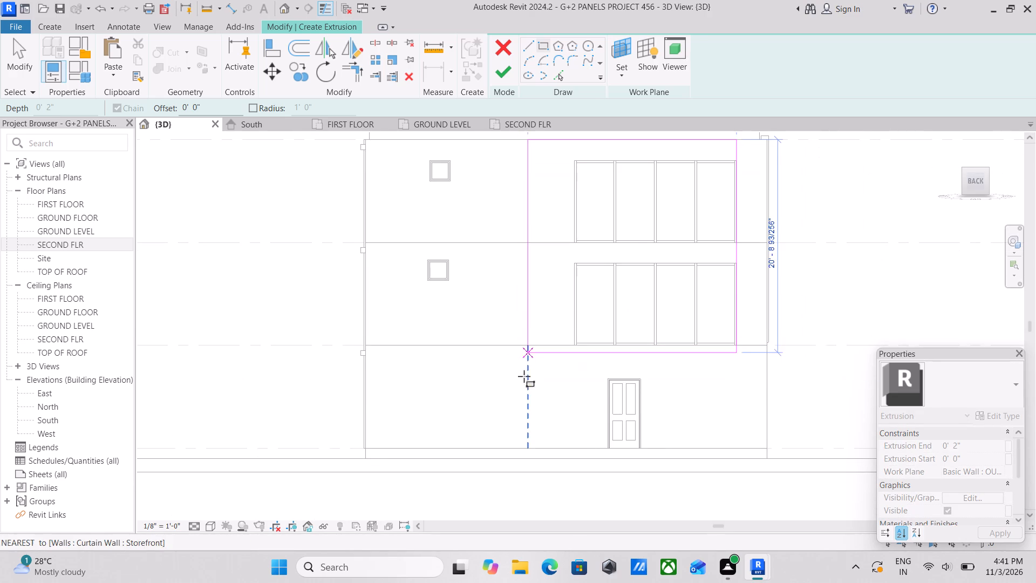
pyautogui.click(519, 445)
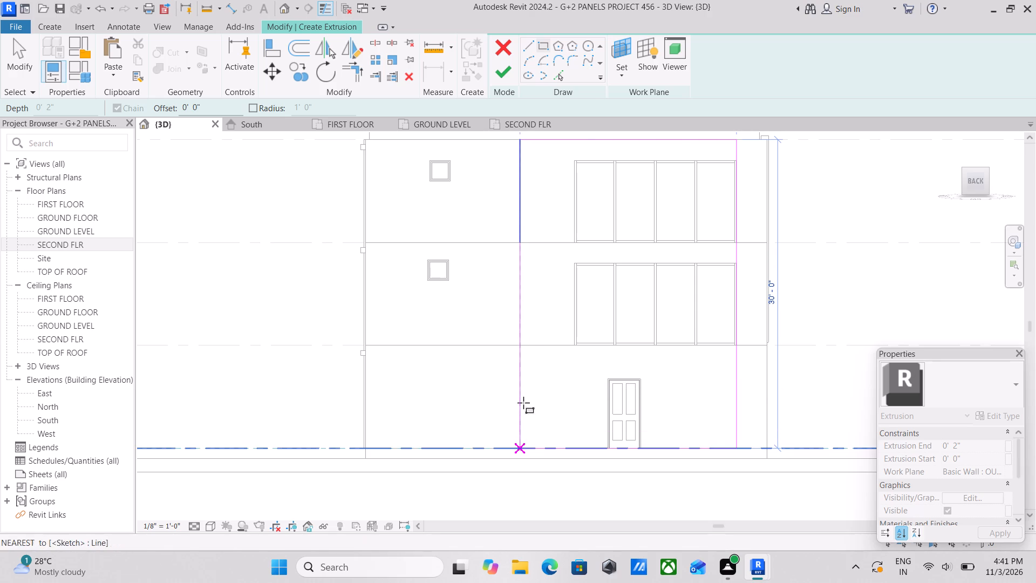
# Nudge the sketch rectangle's vertical edge touching the curtain walls outward, making the rectangle about 22' 2 1/2" wide.
pyautogui.scroll(-1, 533, 307)
pyautogui.moveTo(535, 319); pyautogui.dragTo(539, 407, button='middle')
pyautogui.scroll(3, 601, 283)
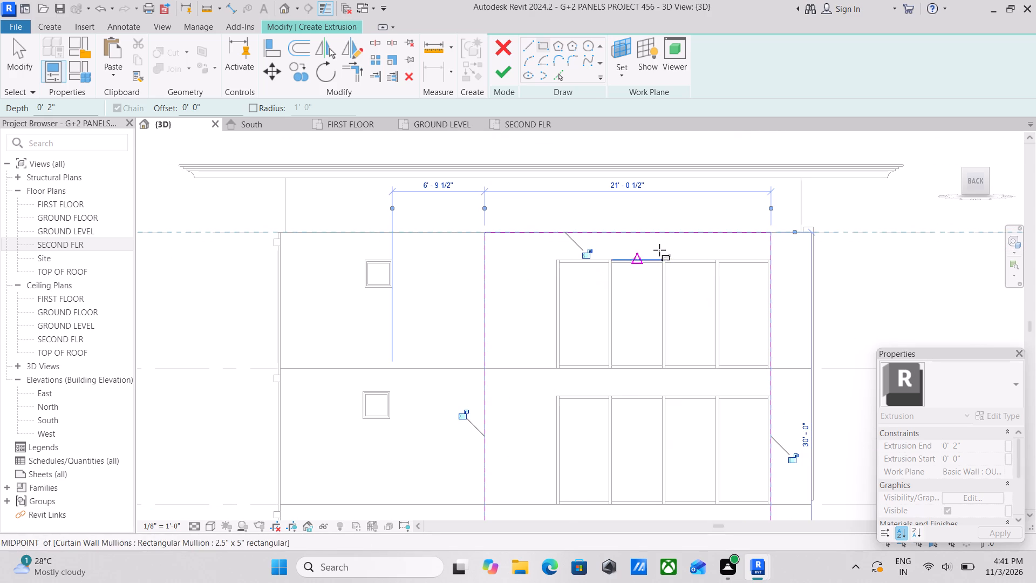
pyautogui.press('Escape')
pyautogui.press('Escape')
pyautogui.scroll(2, 748, 252)
pyautogui.press('Escape')
pyautogui.moveTo(760, 249); pyautogui.dragTo(663, 240, button='middle')
pyautogui.click(682, 238)
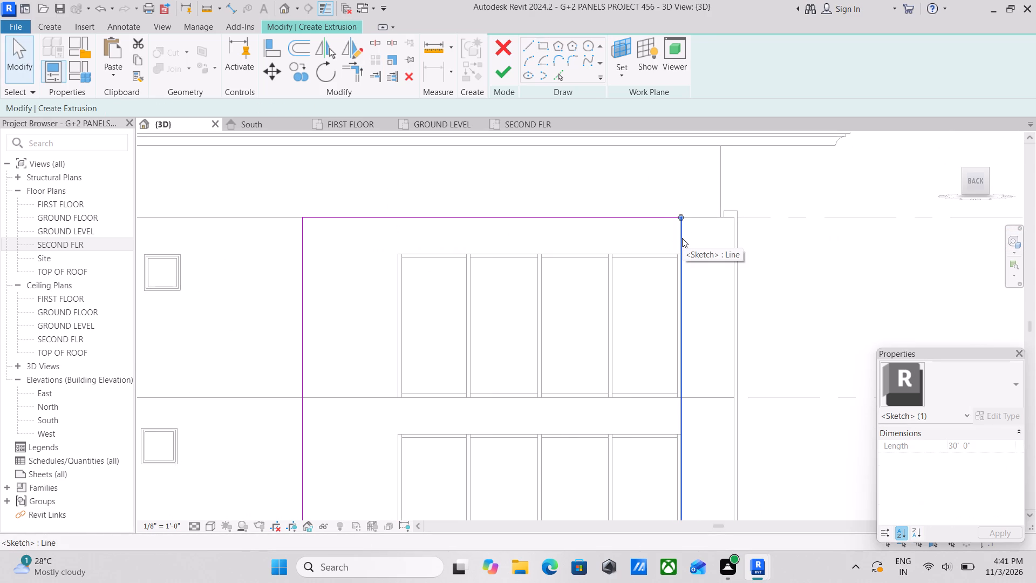
pyautogui.press('Right')
pyautogui.press('Right')
pyautogui.press('Right')
pyautogui.press('Right')
pyautogui.press('Right')
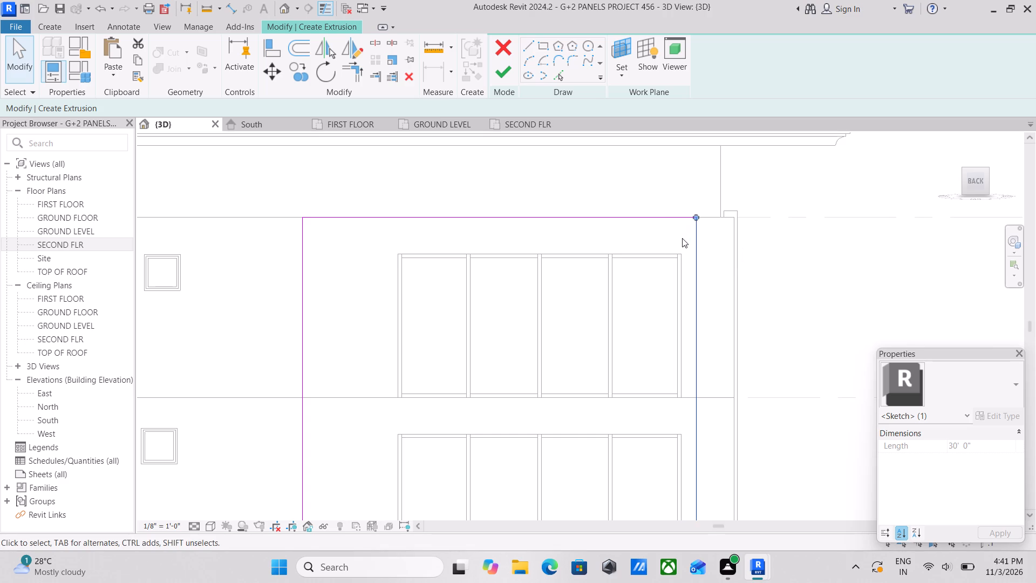
pyautogui.press('Right')
pyautogui.scroll(-2, 682, 238)
pyautogui.moveTo(632, 252); pyautogui.dragTo(676, 247, button='middle')
pyautogui.moveTo(533, 257); pyautogui.dragTo(551, 257, button='middle')
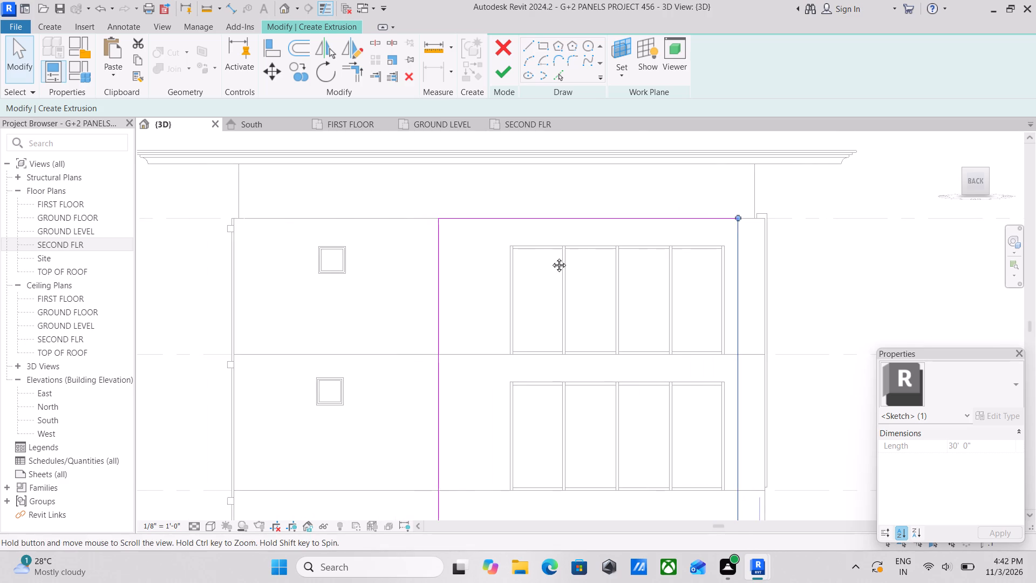
pyautogui.moveTo(551, 257); pyautogui.dragTo(626, 254, button='middle')
pyautogui.scroll(2, 539, 255)
pyautogui.moveTo(539, 253); pyautogui.dragTo(544, 255, button='middle')
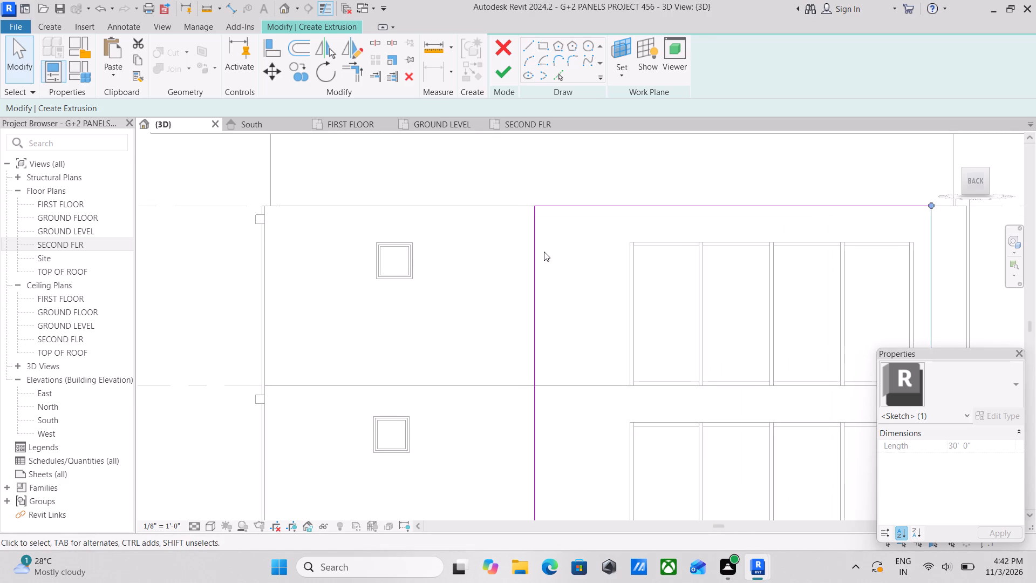
pyautogui.press('Right')
pyautogui.scroll(-2, 544, 249)
pyautogui.press('Escape')
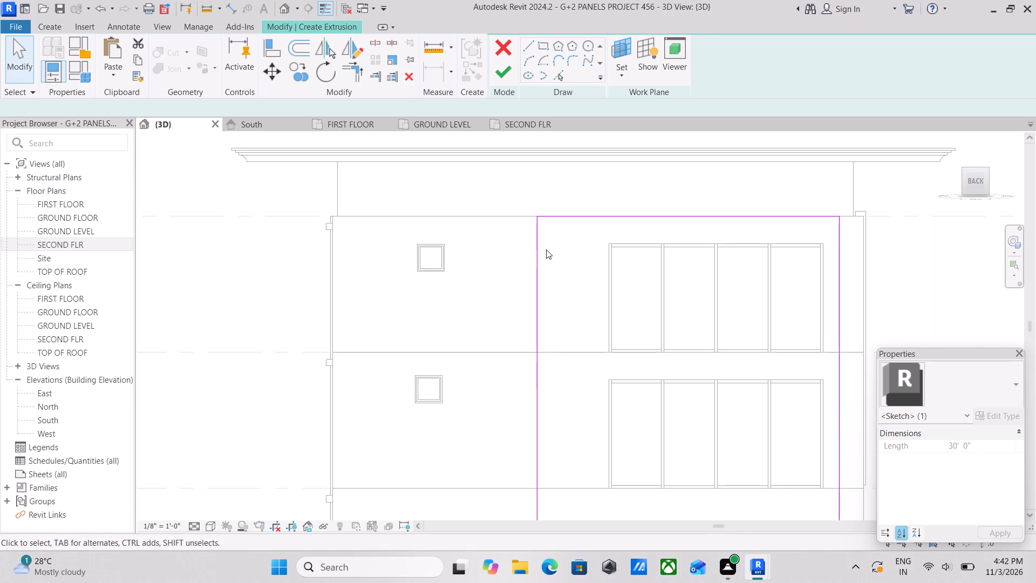
pyautogui.scroll(-2, 589, 242)
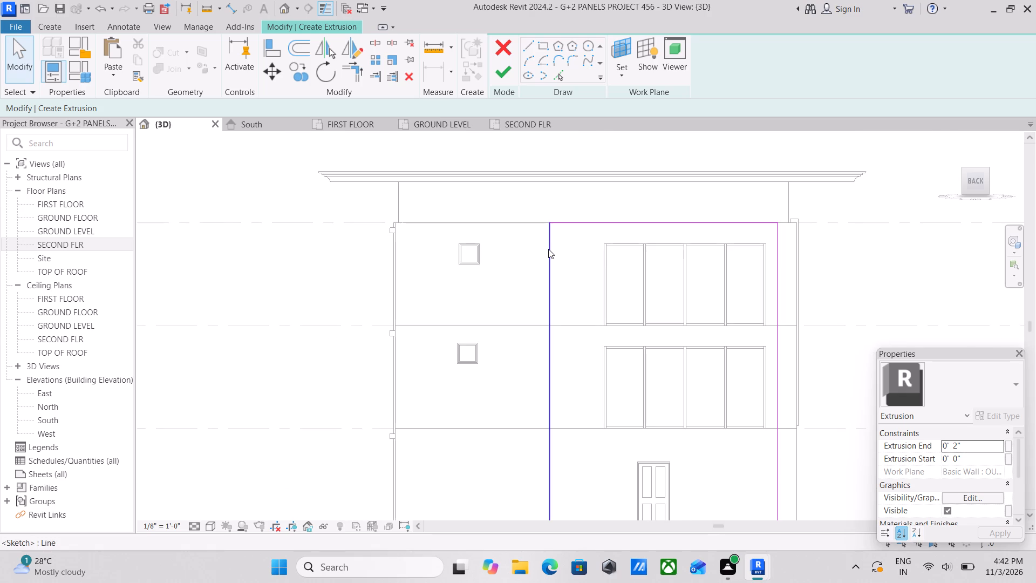
pyautogui.click(548, 249)
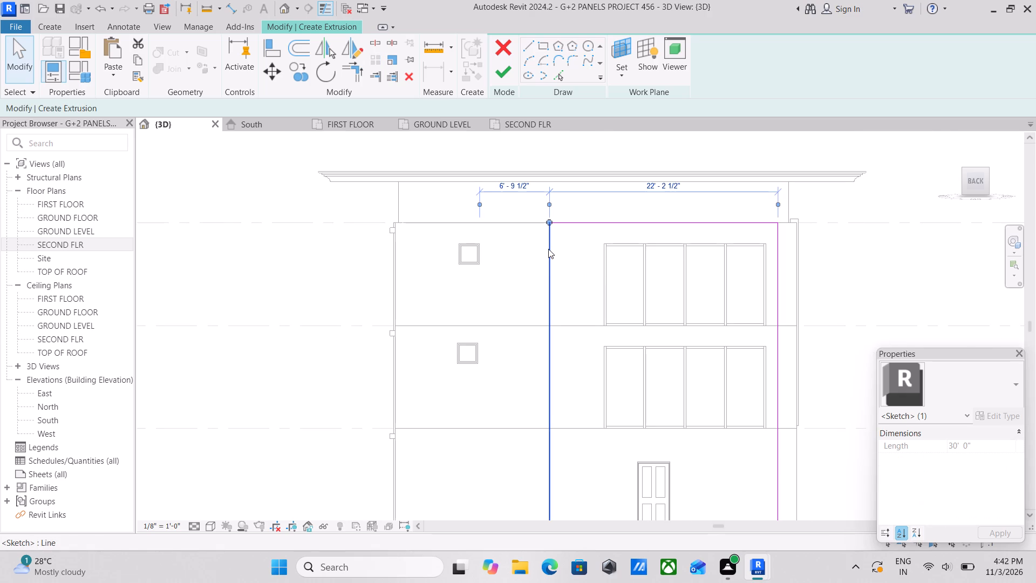
pyautogui.press('Escape')
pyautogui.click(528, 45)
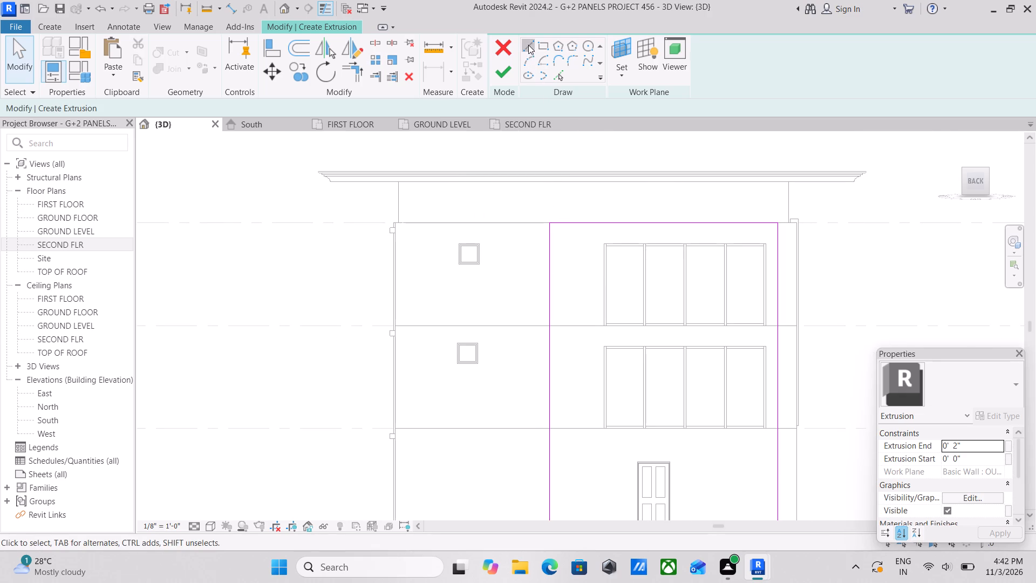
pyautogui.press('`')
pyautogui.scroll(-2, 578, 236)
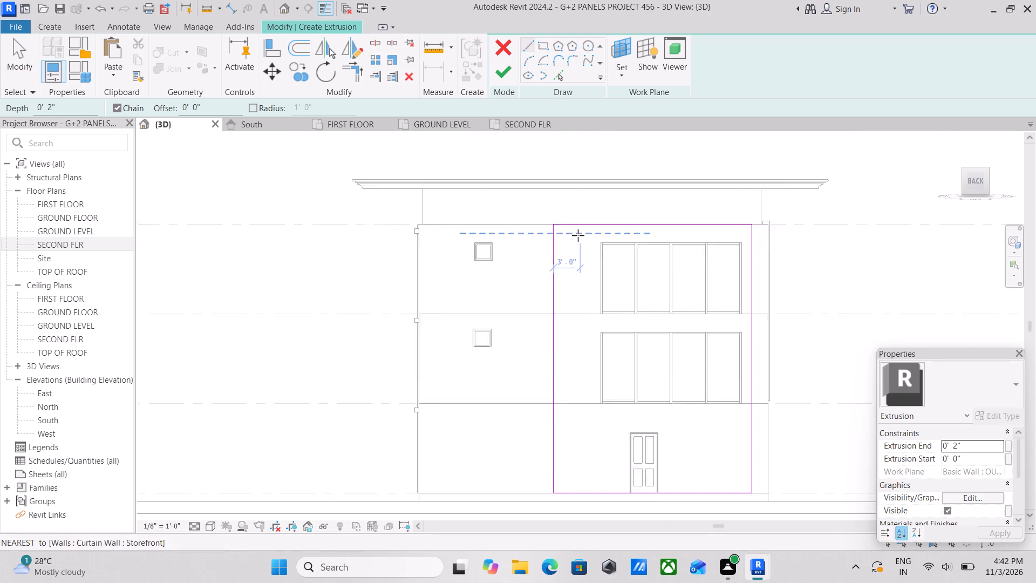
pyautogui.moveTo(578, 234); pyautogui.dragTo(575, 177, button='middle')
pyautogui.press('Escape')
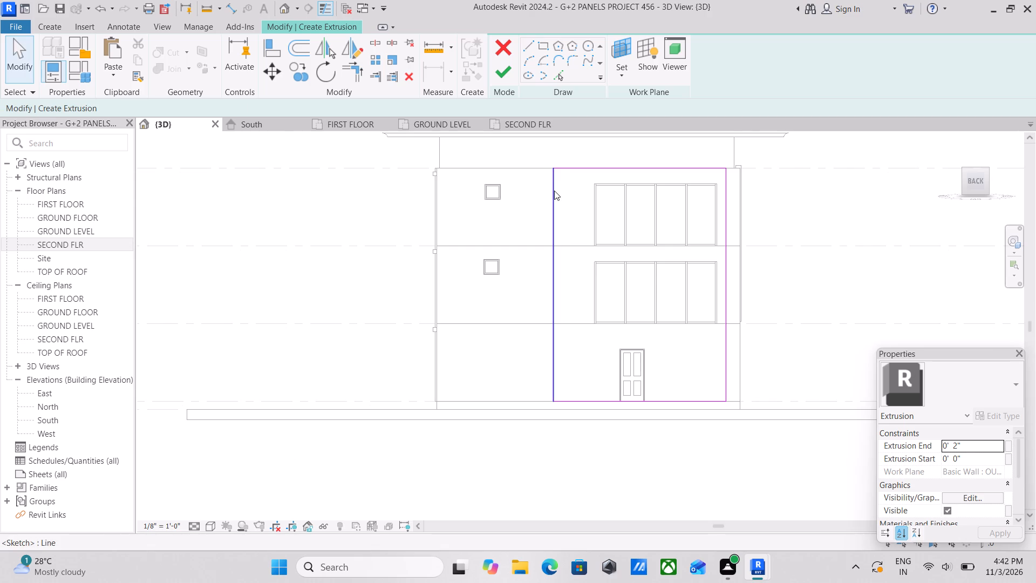
# Sketch lines from the rectangle's upper corner 15' to the far wall corner, about 5' 4 1/2" down, and 15' back to the rectangle's edge.
pyautogui.scroll(2, 554, 191)
pyautogui.moveTo(554, 182); pyautogui.dragTo(563, 201, button='middle')
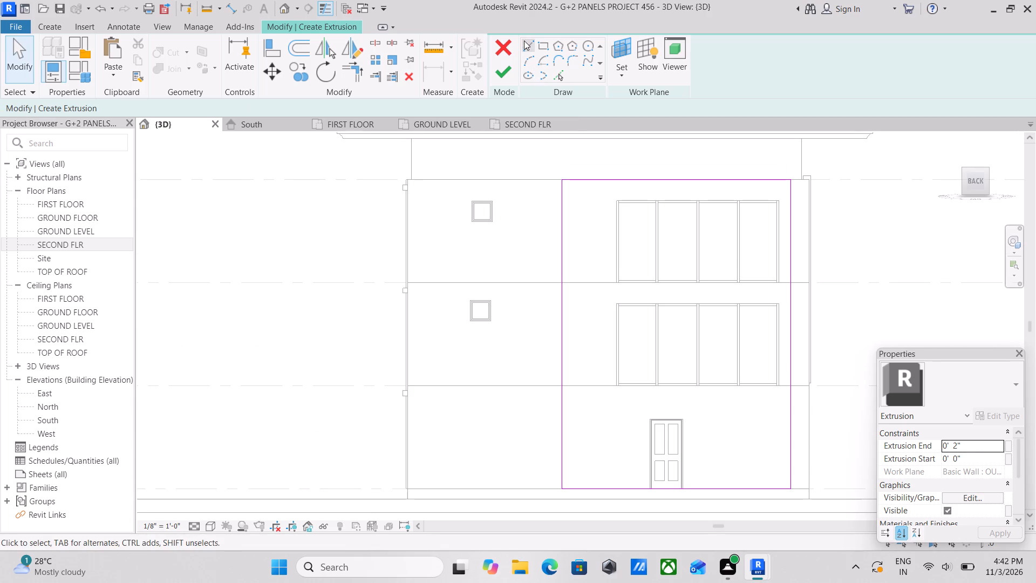
pyautogui.click(524, 40)
pyautogui.click(561, 181)
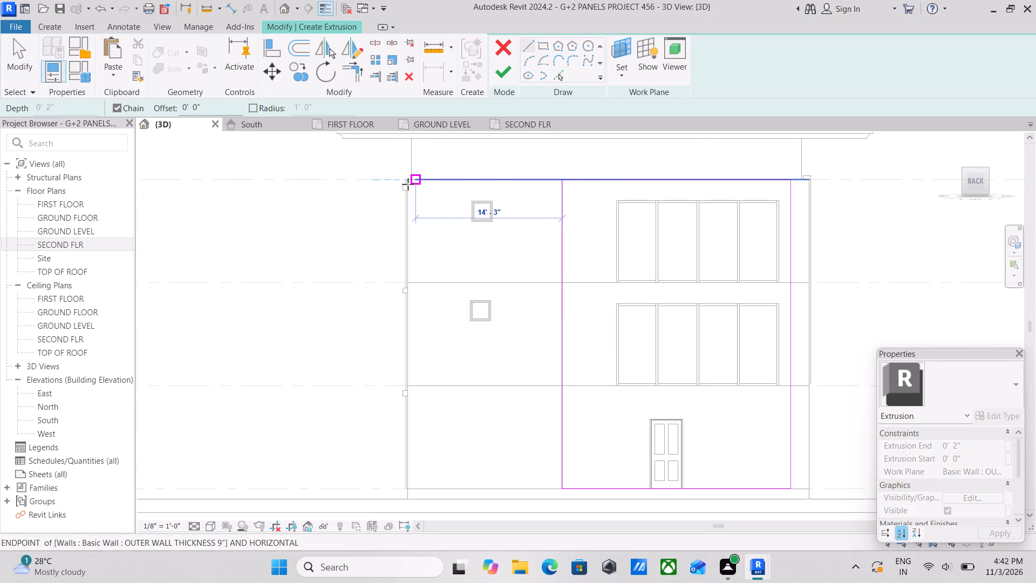
pyautogui.scroll(7, 407, 187)
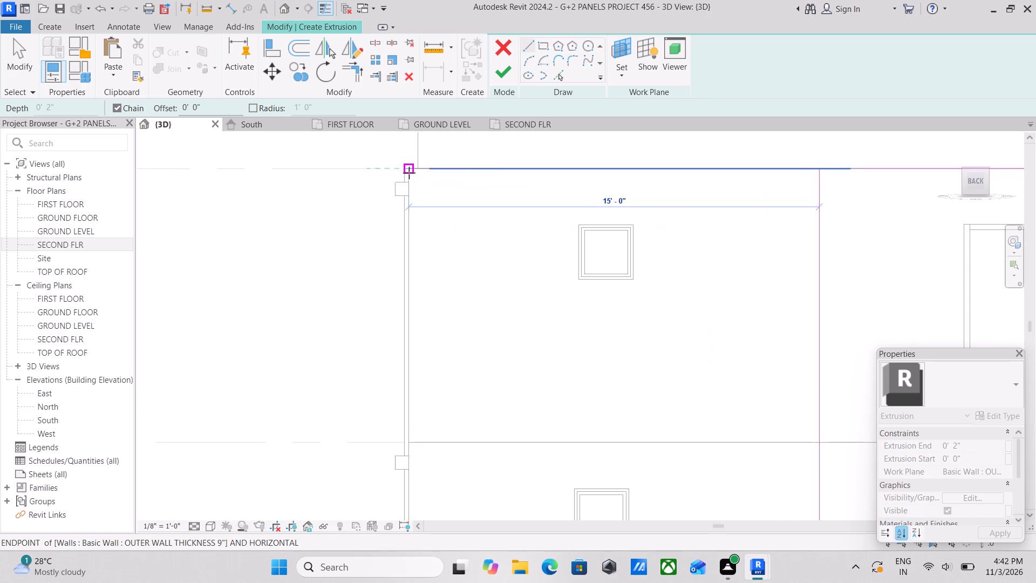
pyautogui.scroll(4, 408, 173)
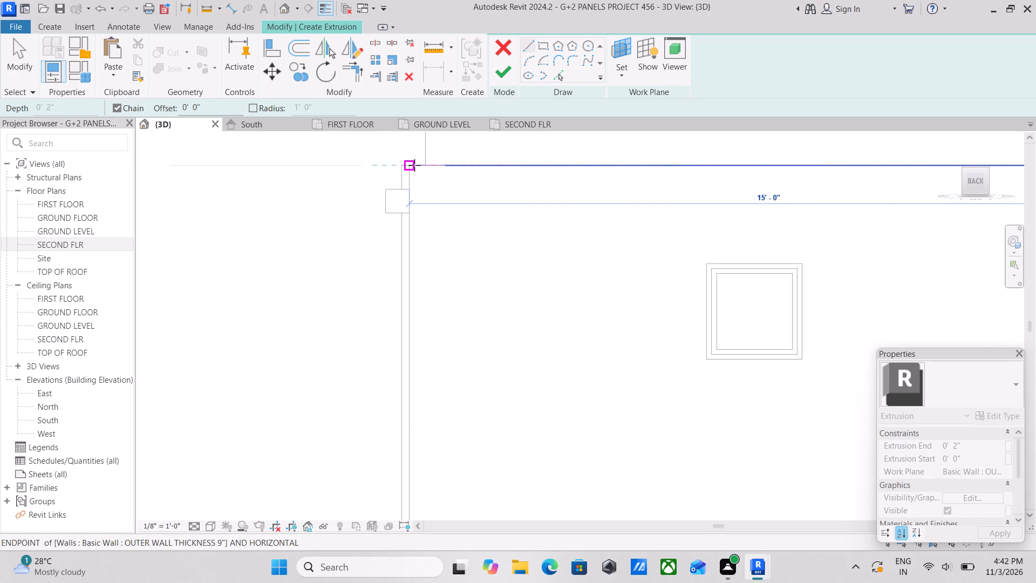
pyautogui.click(414, 165)
pyautogui.moveTo(404, 242); pyautogui.dragTo(405, 215, button='middle')
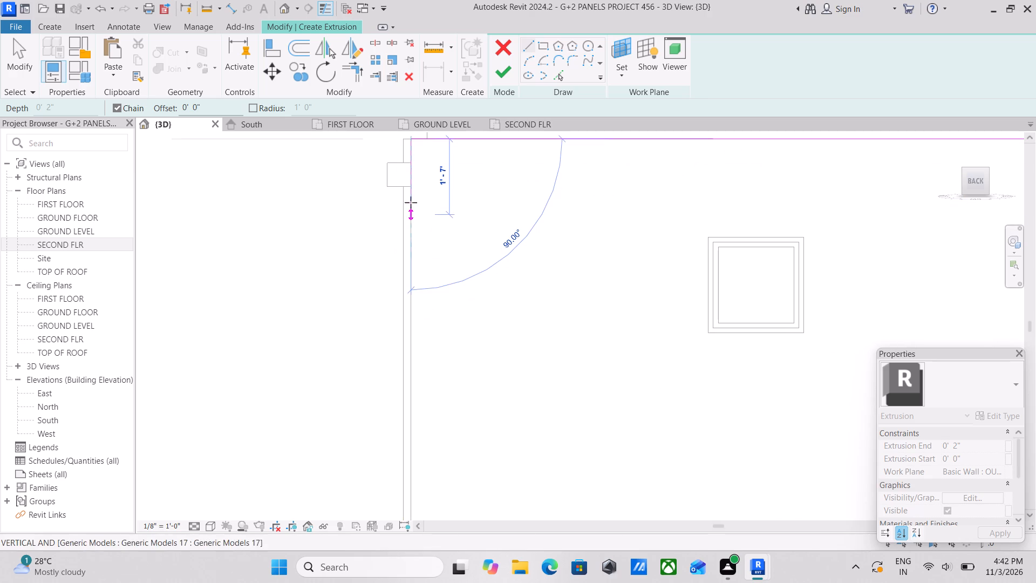
pyautogui.scroll(-8, 412, 203)
pyautogui.middleClick(413, 208)
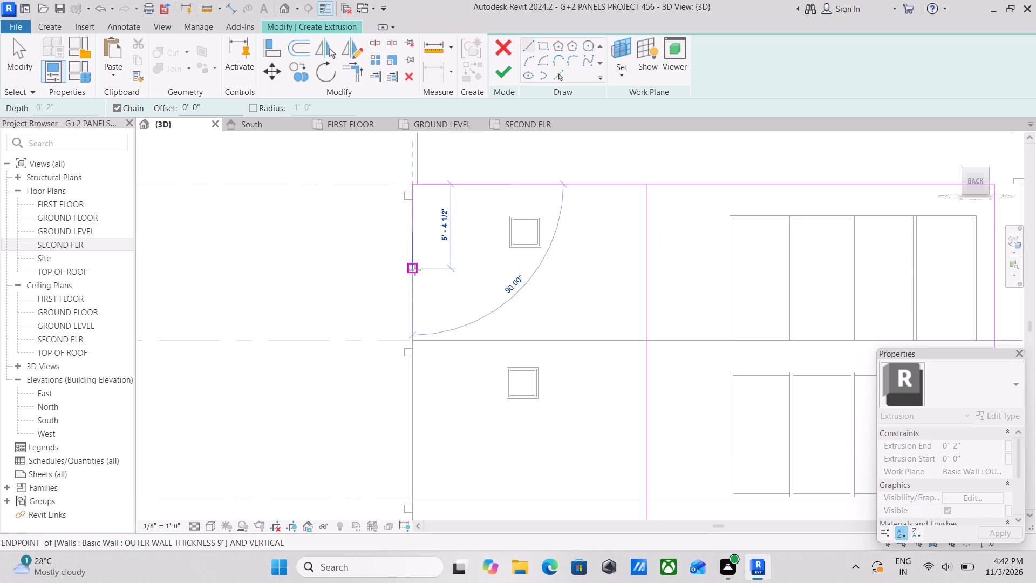
pyautogui.click(415, 270)
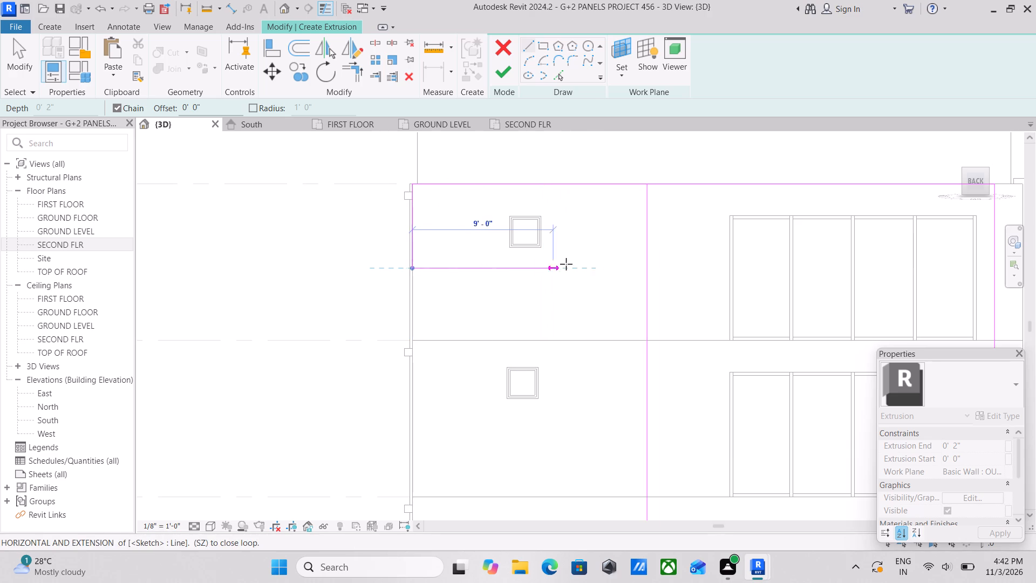
pyautogui.click(646, 272)
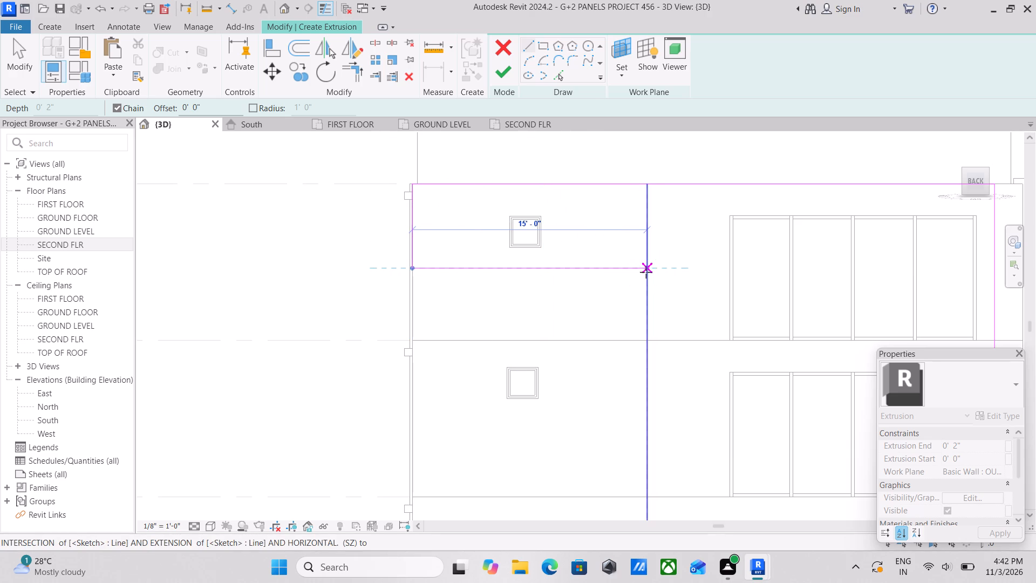
pyautogui.press('Escape')
pyautogui.press('Escape')
pyautogui.press('Escape')
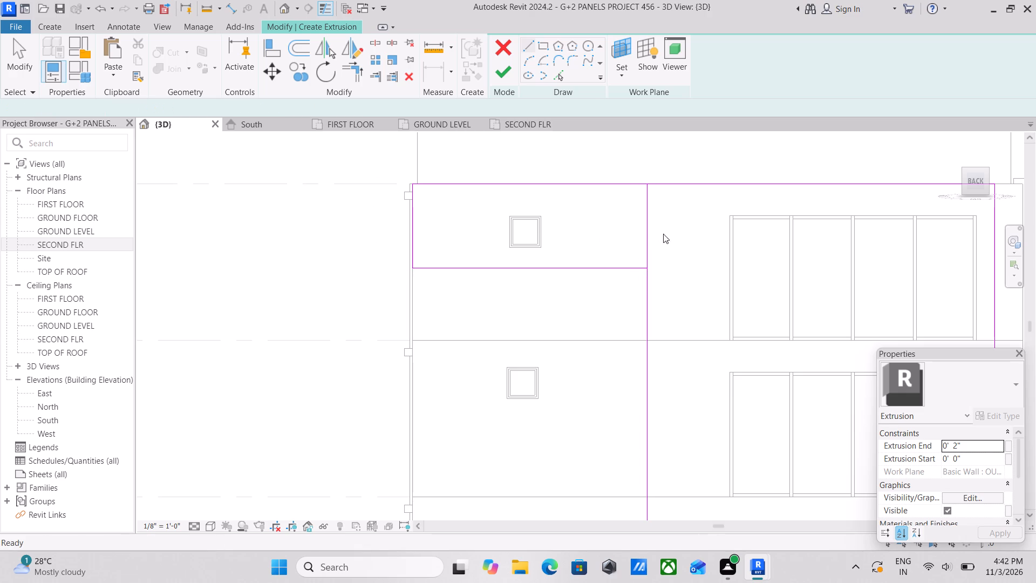
pyautogui.press('Escape')
# Shorten the rectangle's vertical edge at the junction so its upper end meets the new lower horizontal line, forming one L-shaped outline.
pyautogui.click(651, 237)
pyautogui.scroll(-1, 651, 237)
pyautogui.scroll(1, 651, 237)
pyautogui.scroll(-3, 651, 237)
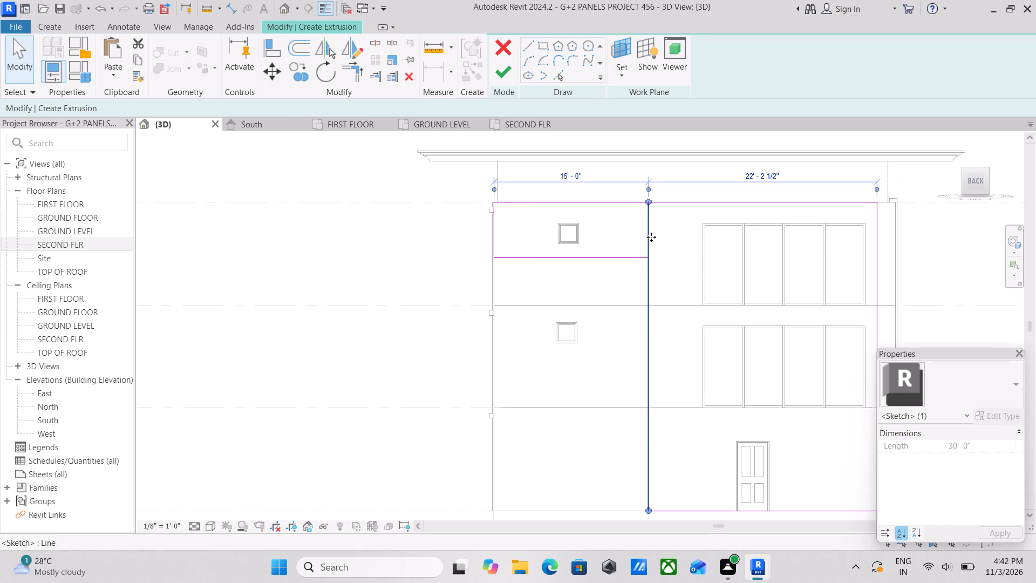
pyautogui.scroll(-2, 651, 237)
pyautogui.scroll(3, 650, 213)
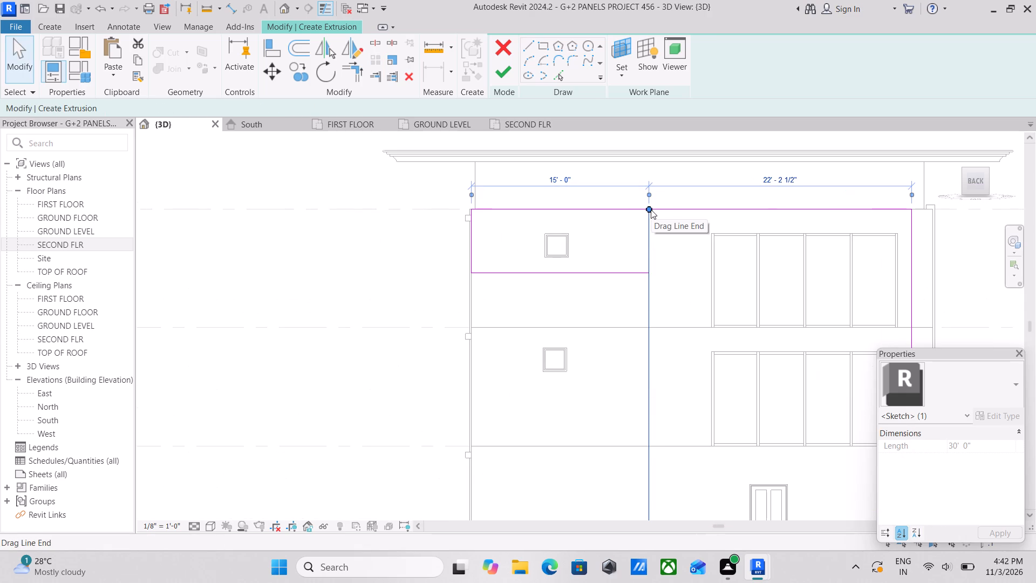
pyautogui.moveTo(651, 209); pyautogui.dragTo(652, 235)
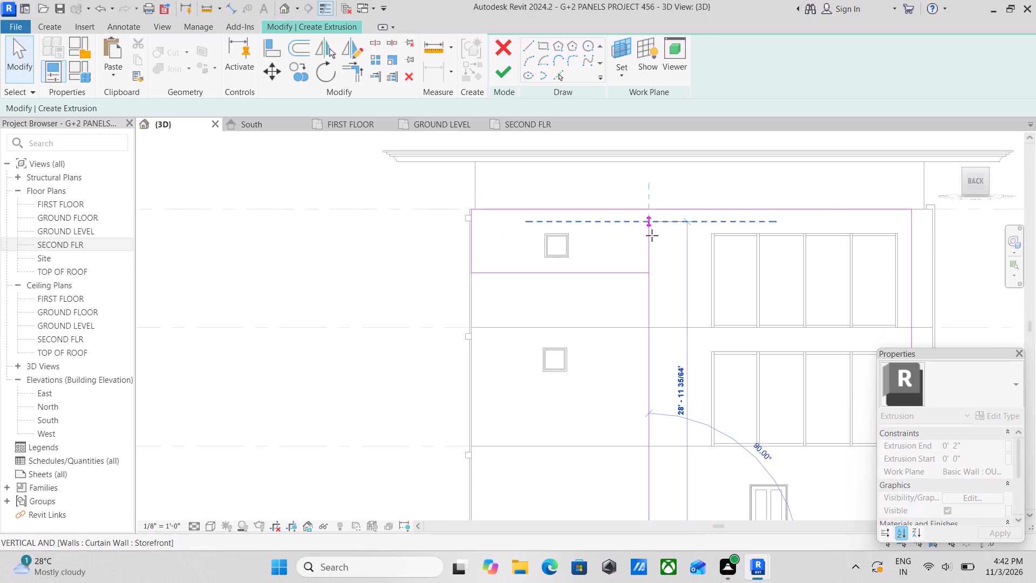
pyautogui.moveTo(652, 235); pyautogui.dragTo(649, 270)
pyautogui.scroll(-3, 616, 243)
pyautogui.press('Escape')
pyautogui.scroll(-3, 614, 263)
pyautogui.press('Escape')
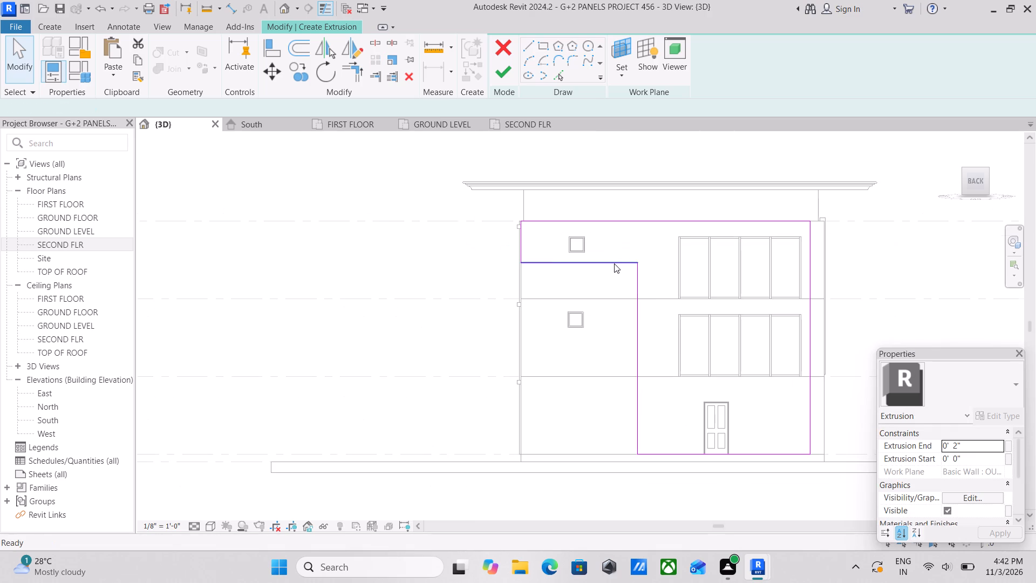
# Sketch a rectangular opening about 7' 11 5/8" high around the upper rear curtain wall's outer edges, inside the L-shaped outline.
pyautogui.scroll(-2, 582, 270)
pyautogui.scroll(5, 657, 295)
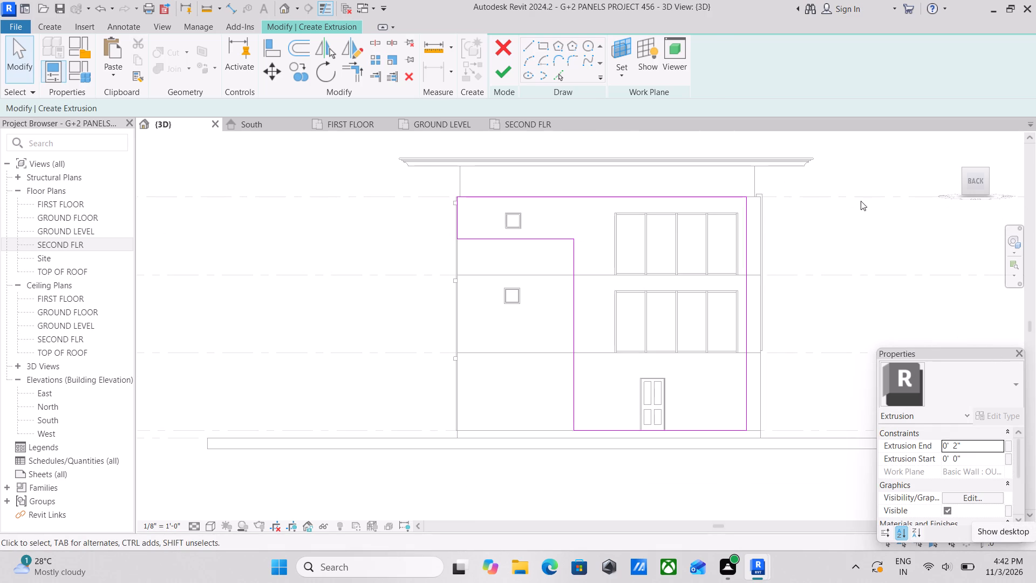
pyautogui.scroll(2, 566, 244)
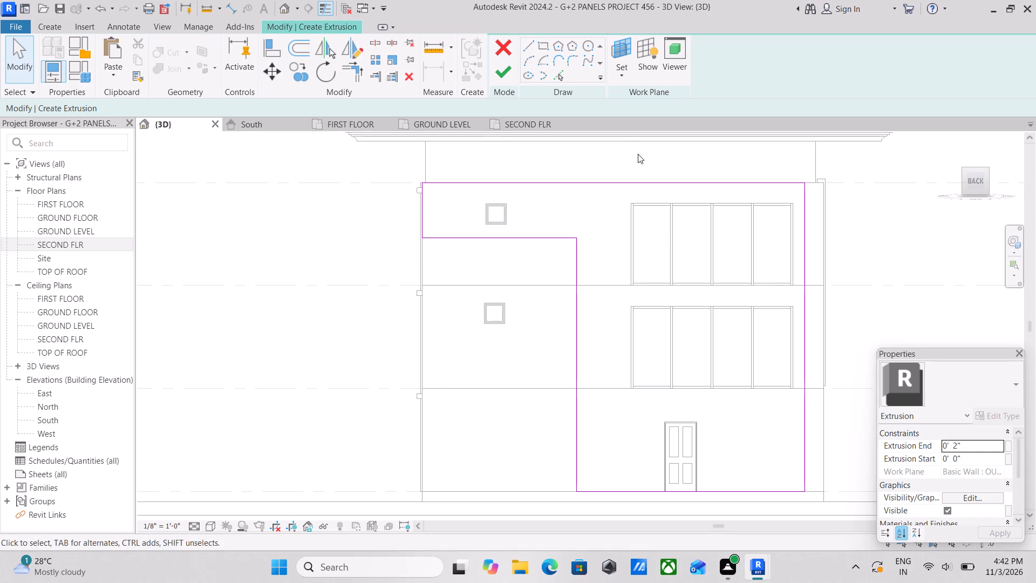
pyautogui.moveTo(628, 256); pyautogui.dragTo(561, 271, button='middle')
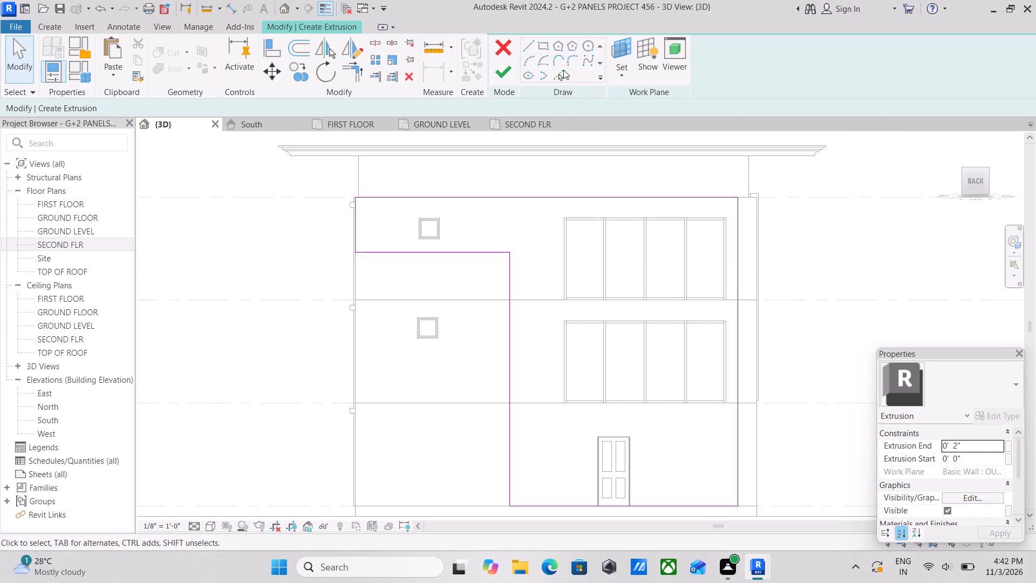
pyautogui.click(542, 48)
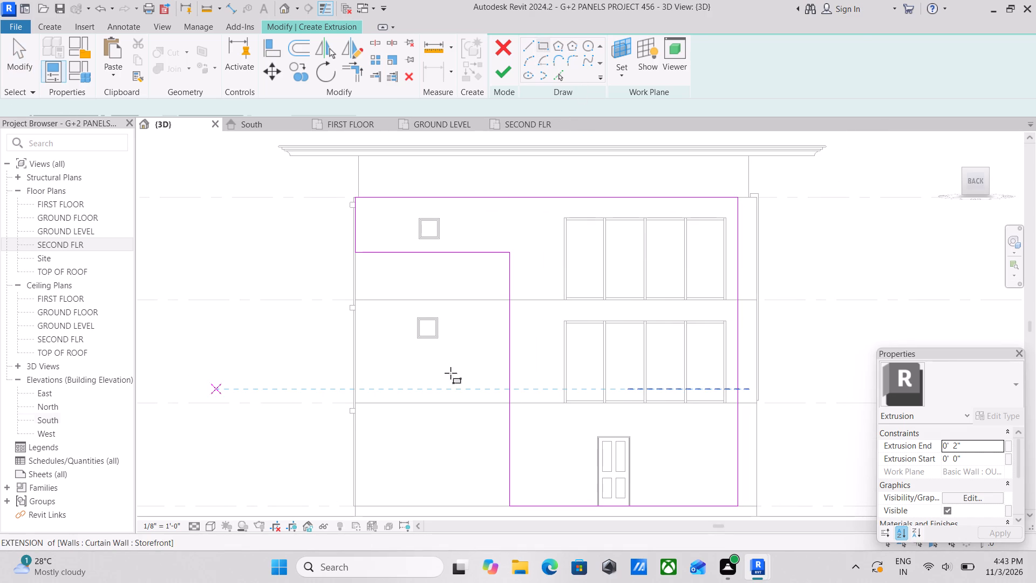
pyautogui.scroll(3, 644, 215)
pyautogui.scroll(3, 549, 231)
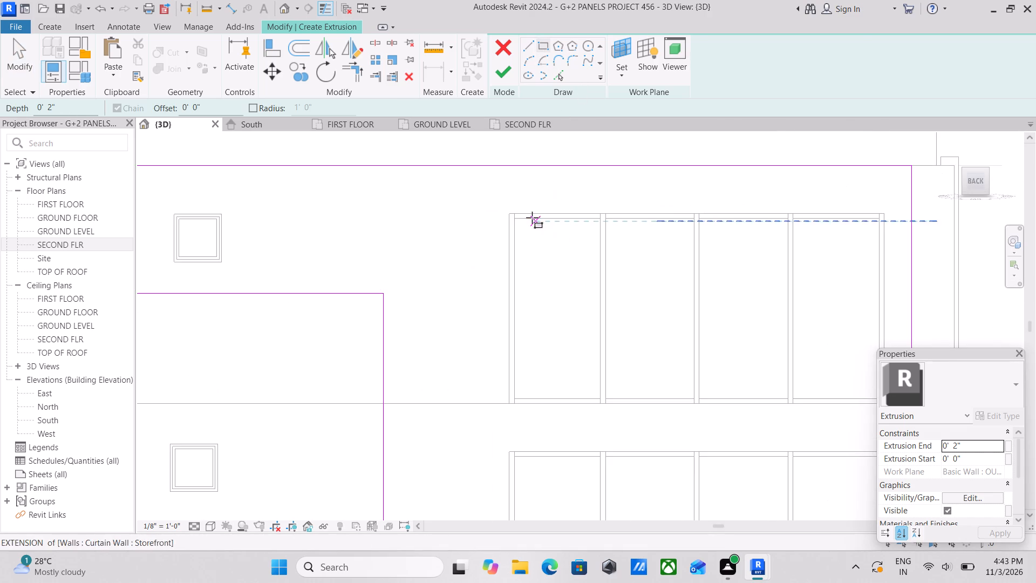
pyautogui.scroll(9, 531, 218)
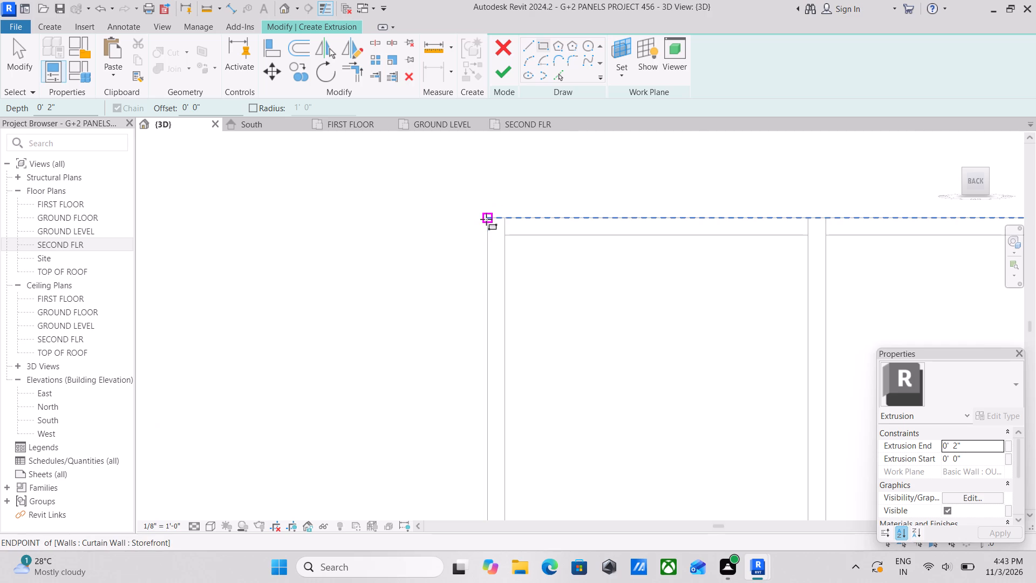
pyautogui.click(486, 219)
pyautogui.scroll(-2, 600, 331)
pyautogui.moveTo(600, 331); pyautogui.dragTo(595, 323, button='middle')
pyautogui.scroll(-1, 748, 429)
pyautogui.moveTo(748, 429); pyautogui.dragTo(715, 396, button='middle')
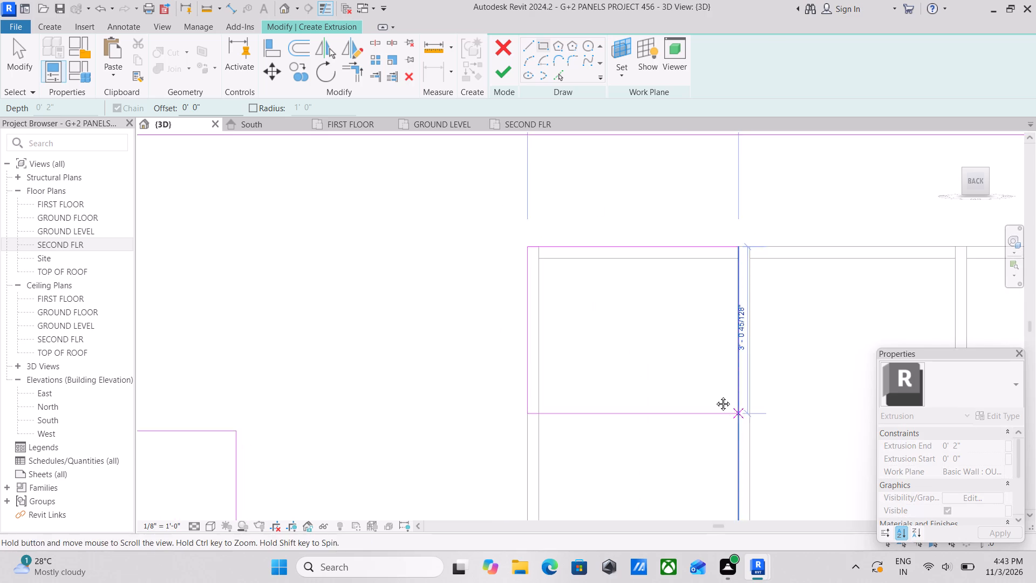
pyautogui.moveTo(715, 396); pyautogui.dragTo(700, 379, button='middle')
pyautogui.scroll(-2, 768, 432)
pyautogui.moveTo(768, 433); pyautogui.dragTo(698, 383, button='middle')
pyautogui.scroll(-2, 804, 445)
pyautogui.moveTo(803, 445); pyautogui.dragTo(650, 365, button='middle')
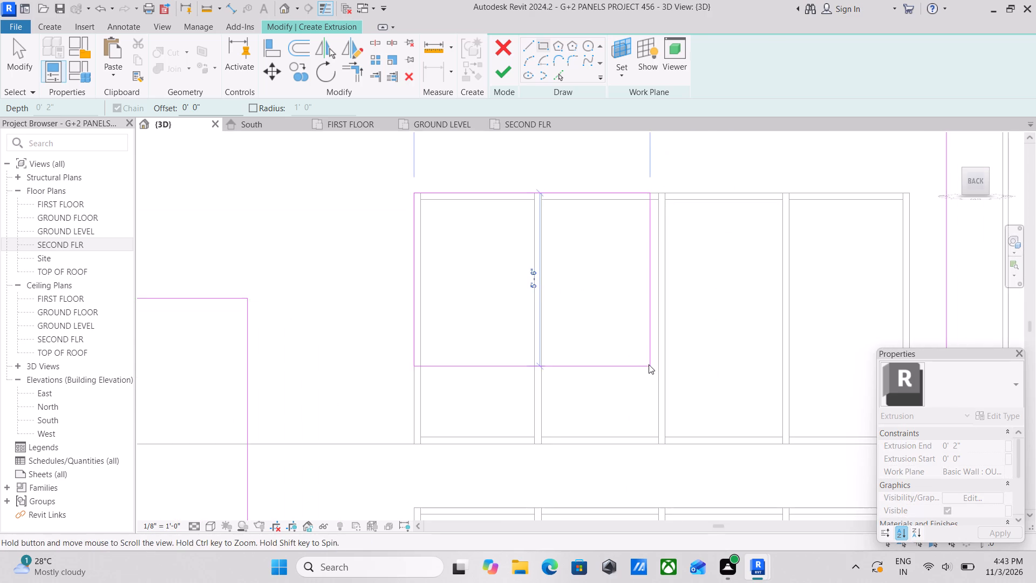
pyautogui.scroll(-2, 721, 403)
pyautogui.moveTo(721, 403); pyautogui.dragTo(697, 394, button='middle')
pyautogui.scroll(3, 823, 431)
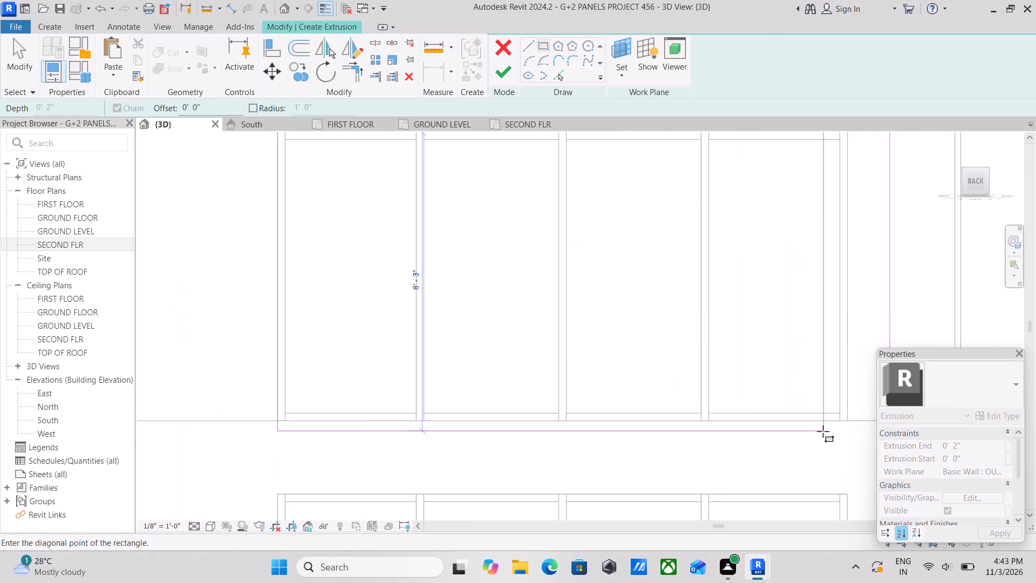
pyautogui.scroll(3, 823, 431)
pyautogui.middleClick(823, 431)
pyautogui.scroll(-2, 840, 409)
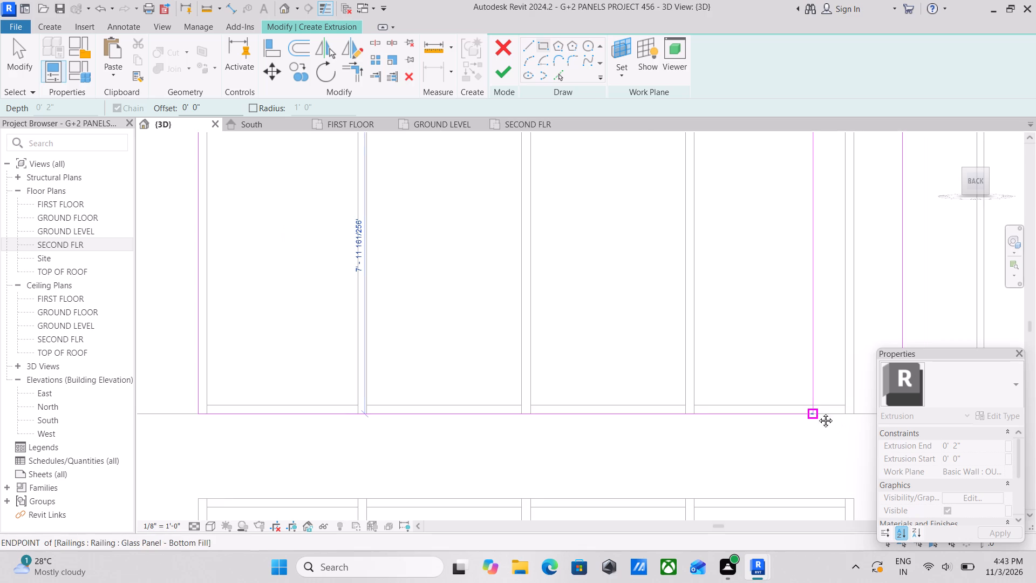
pyautogui.moveTo(817, 412); pyautogui.dragTo(751, 418, button='middle')
pyautogui.scroll(2, 778, 423)
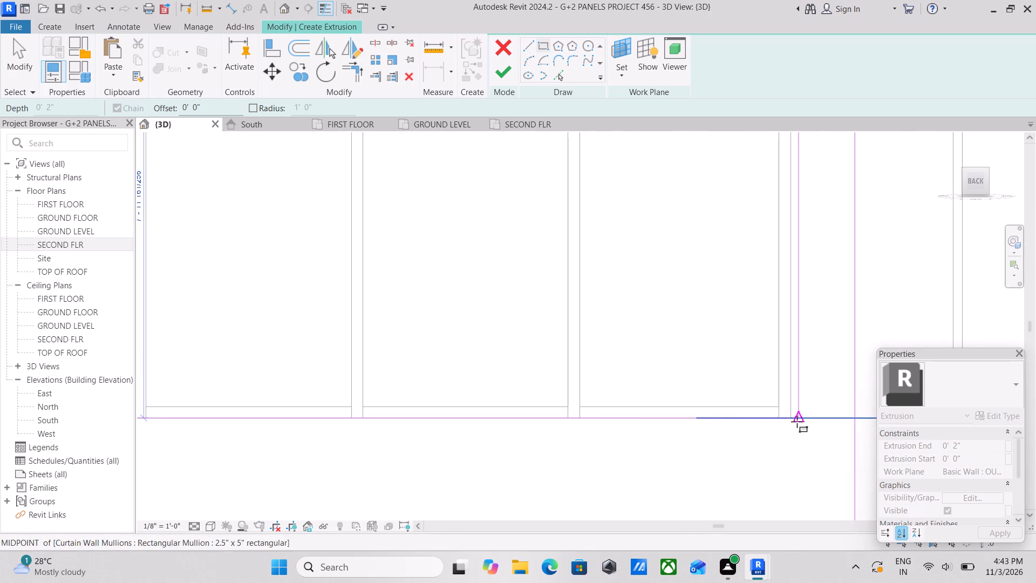
pyautogui.click(788, 417)
# Sketch a second rectangular opening about 7' 11 5/8" high, corner to corner around the lower rear curtain wall.
pyautogui.scroll(-4, 646, 467)
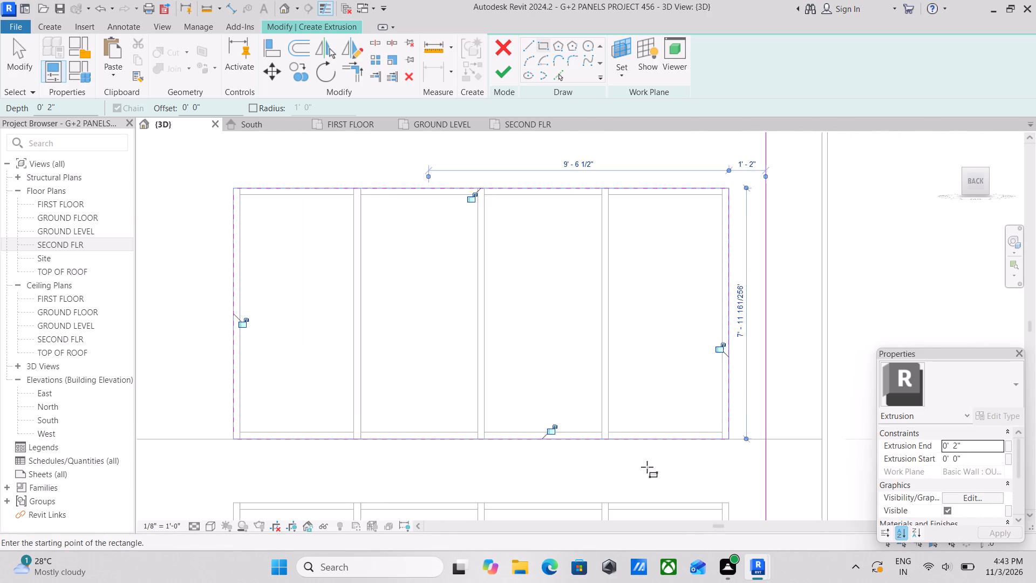
pyautogui.scroll(-3, 616, 477)
pyautogui.scroll(-1, 539, 471)
pyautogui.moveTo(539, 469); pyautogui.dragTo(658, 314, button='middle')
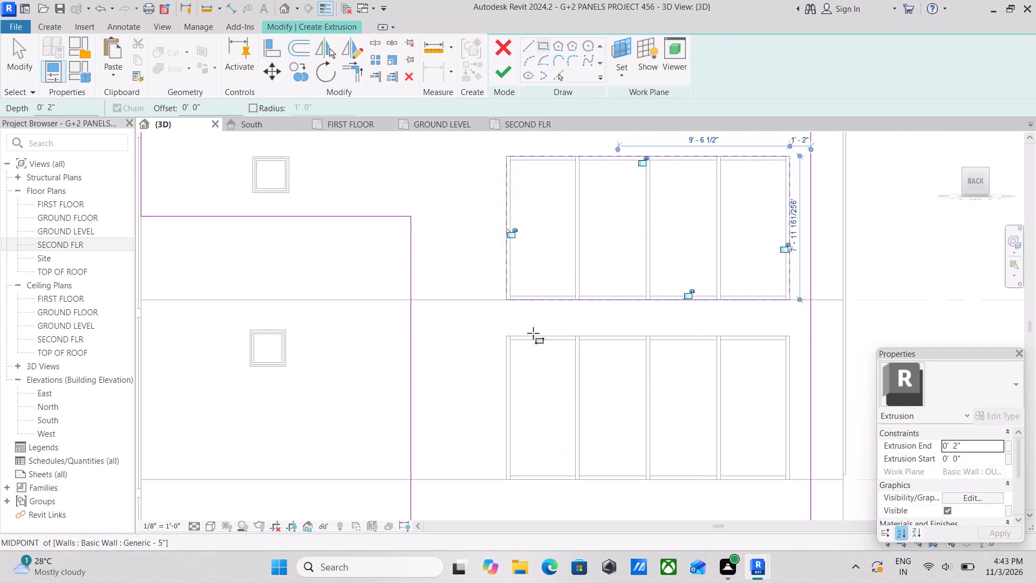
pyautogui.scroll(10, 501, 331)
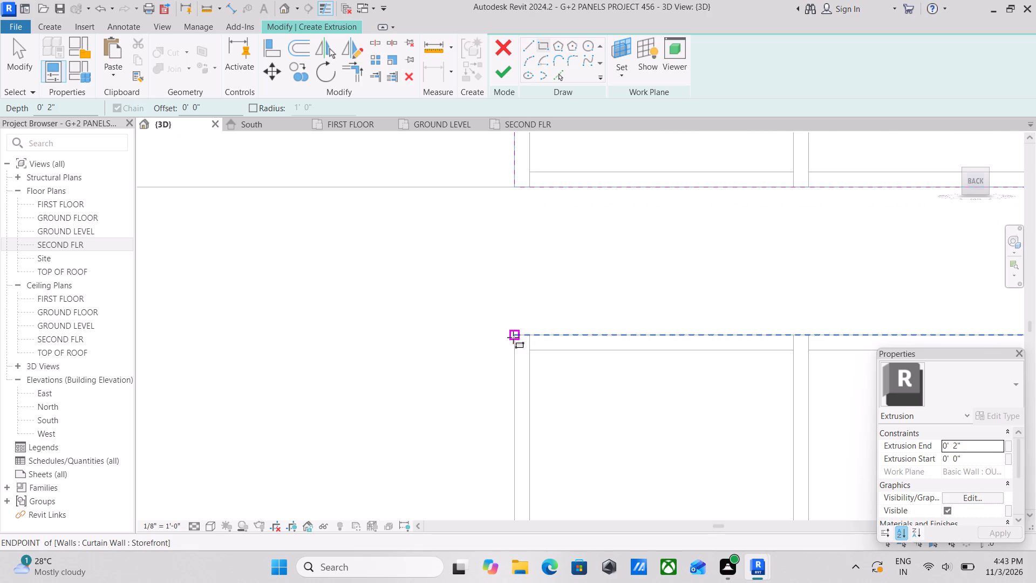
pyautogui.click(513, 337)
pyautogui.moveTo(623, 453); pyautogui.dragTo(589, 317, button='middle')
pyautogui.scroll(-1, 619, 437)
pyautogui.scroll(-2, 639, 366)
pyautogui.moveTo(636, 363); pyautogui.dragTo(532, 241, button='middle')
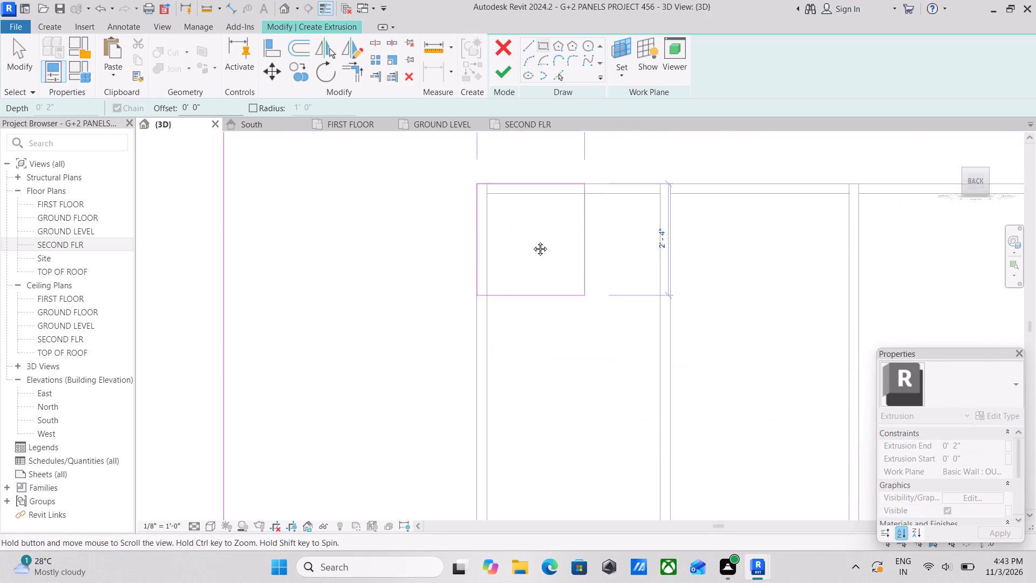
pyautogui.moveTo(532, 241); pyautogui.dragTo(531, 239, button='middle')
pyautogui.scroll(-2, 678, 320)
pyautogui.moveTo(678, 320); pyautogui.dragTo(606, 252, button='middle')
pyautogui.moveTo(727, 302); pyautogui.dragTo(687, 282, button='middle')
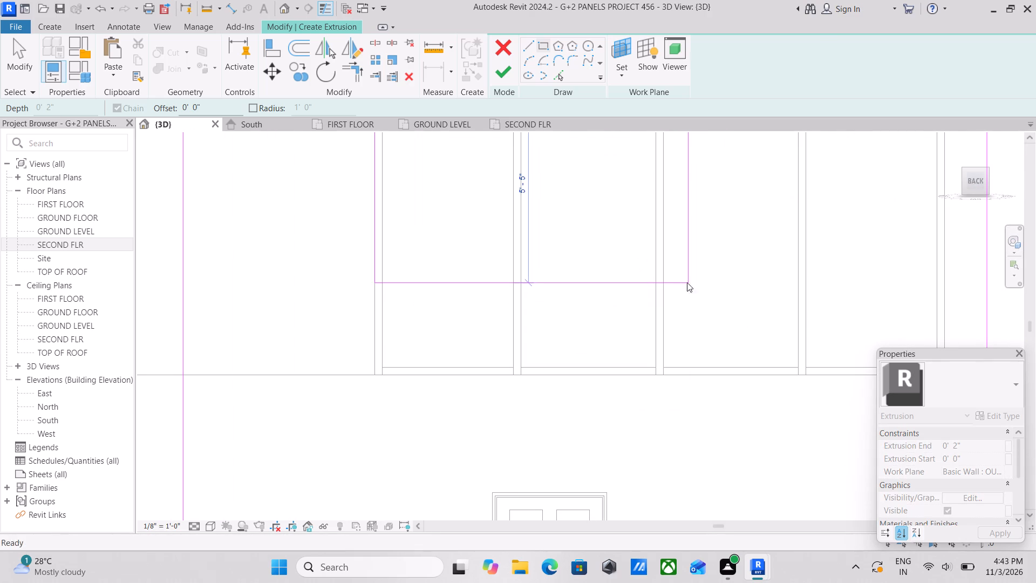
pyautogui.moveTo(821, 331); pyautogui.dragTo(569, 317, button='middle')
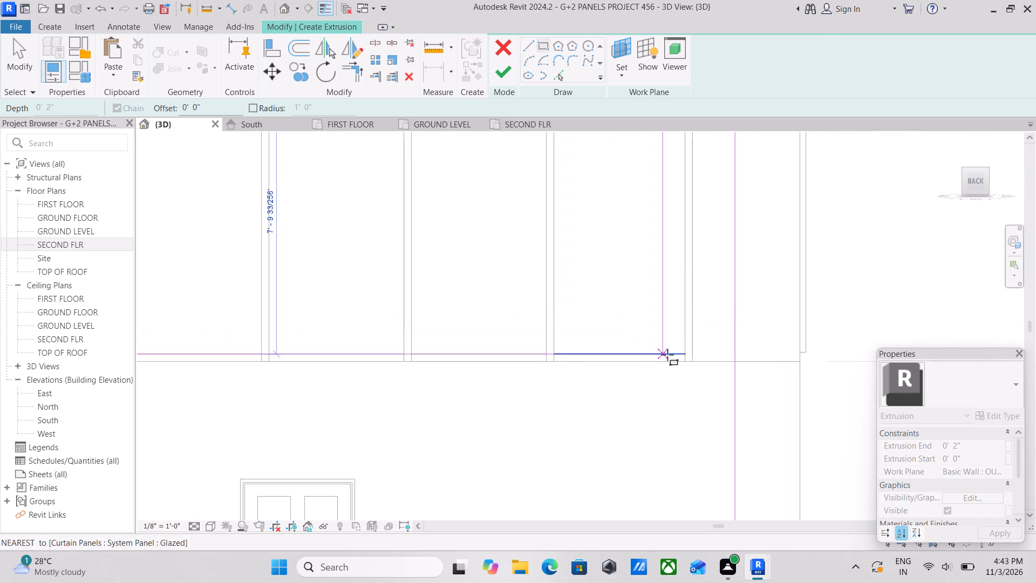
pyautogui.scroll(3, 673, 356)
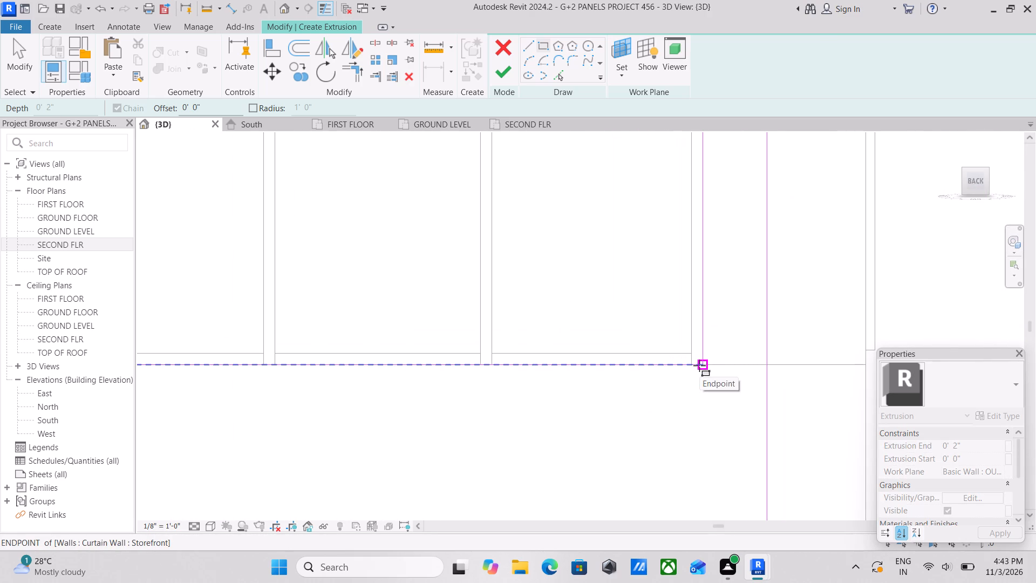
pyautogui.click(699, 365)
pyautogui.scroll(-4, 569, 388)
pyautogui.scroll(-4, 480, 413)
pyautogui.moveTo(480, 411); pyautogui.dragTo(557, 322, button='middle')
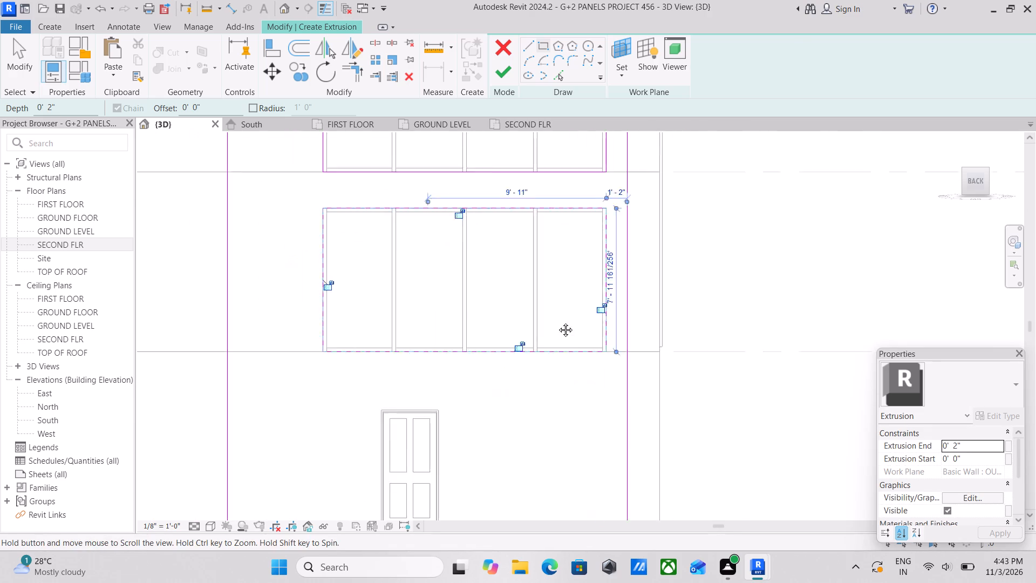
pyautogui.moveTo(557, 322); pyautogui.dragTo(562, 316, button='middle')
pyautogui.scroll(-1, 546, 342)
pyautogui.moveTo(546, 342); pyautogui.dragTo(570, 334, button='middle')
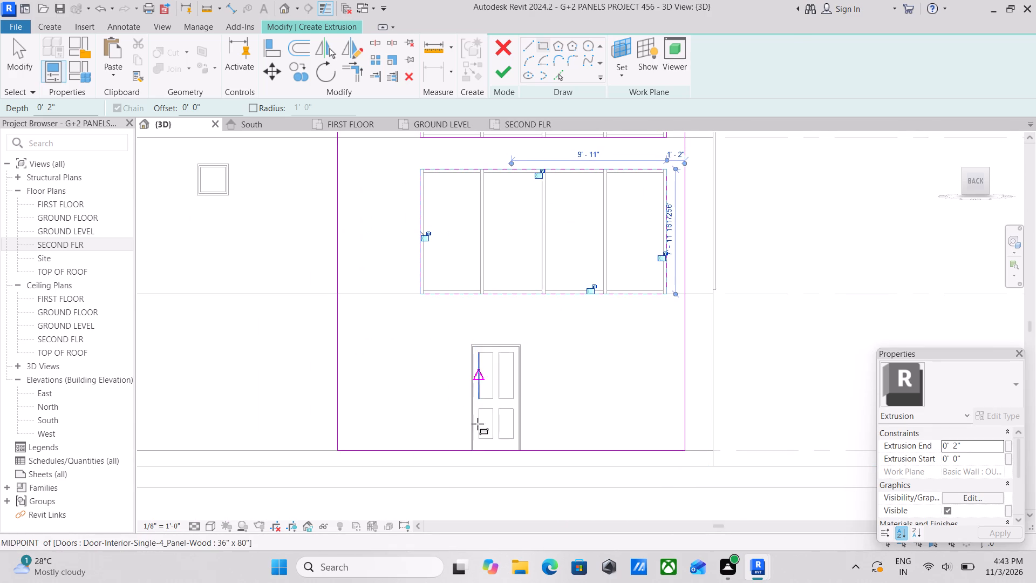
pyautogui.scroll(-1, 513, 381)
pyautogui.moveTo(513, 381); pyautogui.dragTo(529, 423, button='middle')
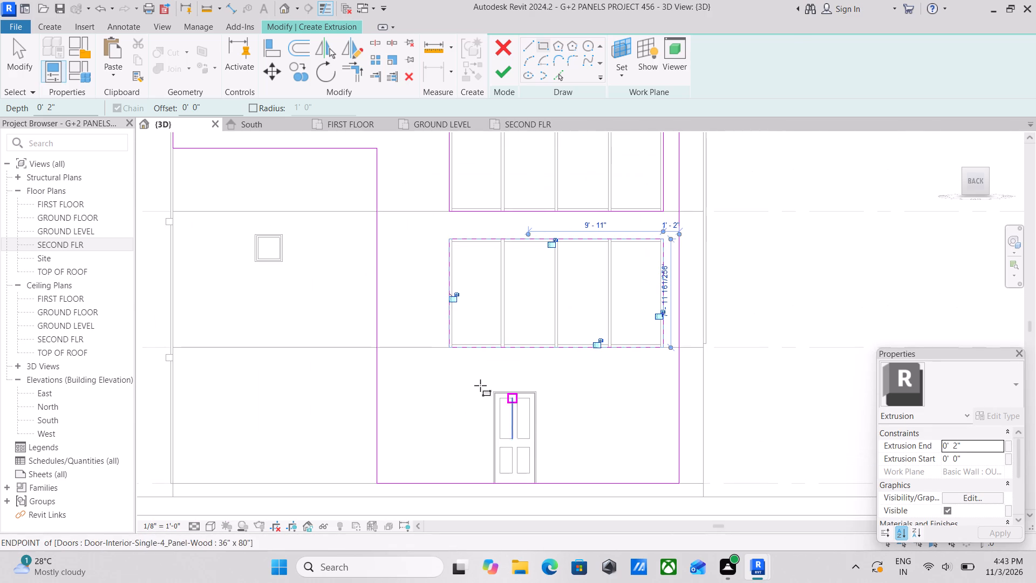
pyautogui.scroll(3, 481, 388)
pyautogui.press('Escape')
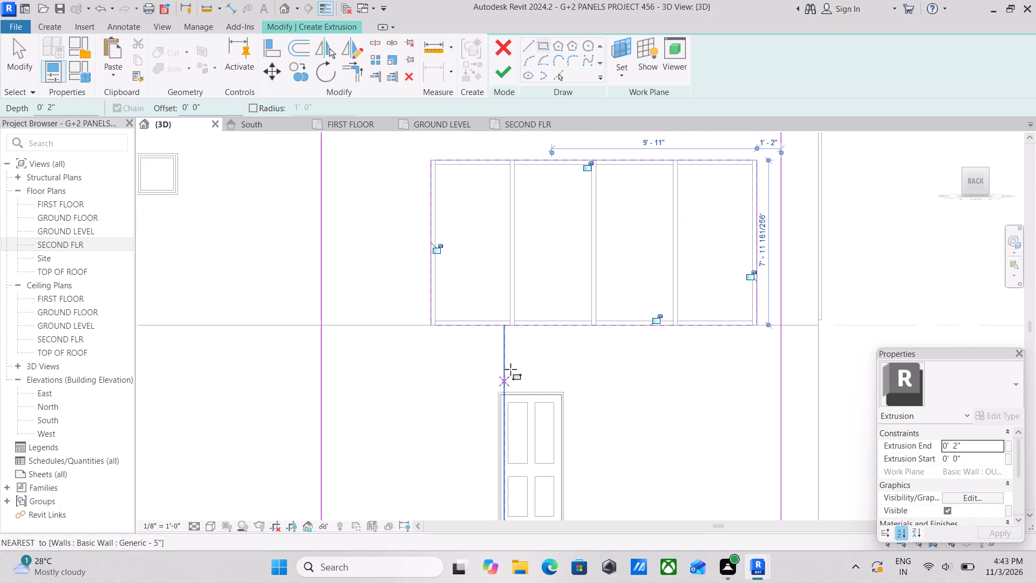
pyautogui.press('Escape')
# Nudge the L-shaped outline's bottom edge down about 4" so it sits below the rear door's base.
pyautogui.scroll(-4, 511, 368)
pyautogui.moveTo(512, 368); pyautogui.dragTo(517, 365, button='middle')
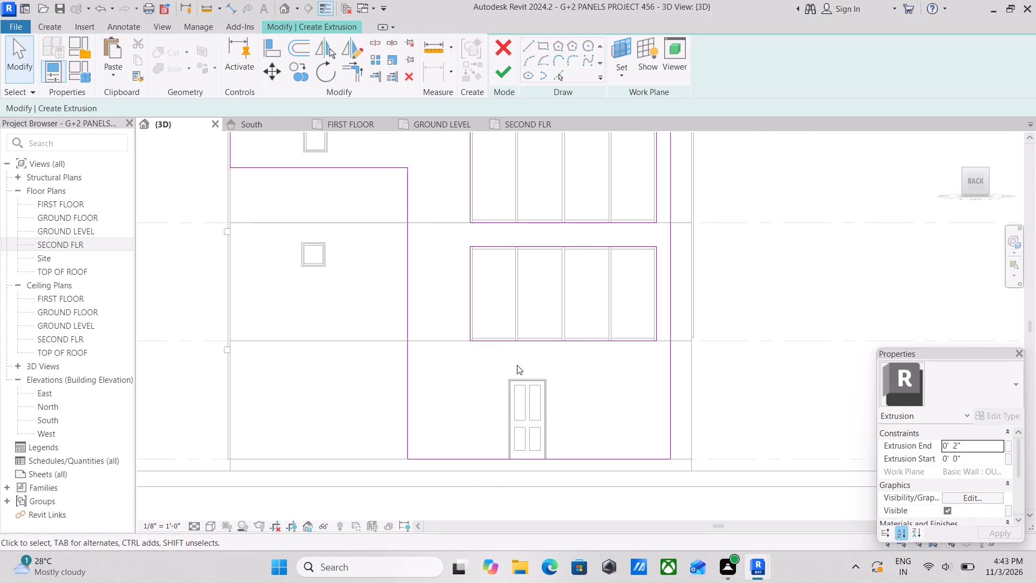
pyautogui.scroll(3, 481, 487)
pyautogui.click(486, 445)
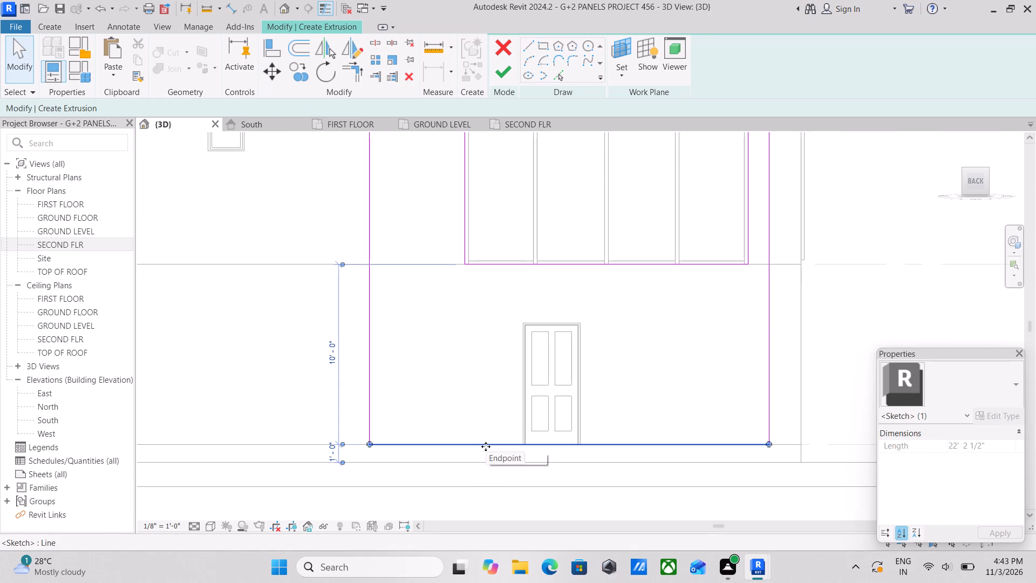
pyautogui.press('Down')
pyautogui.press('Down')
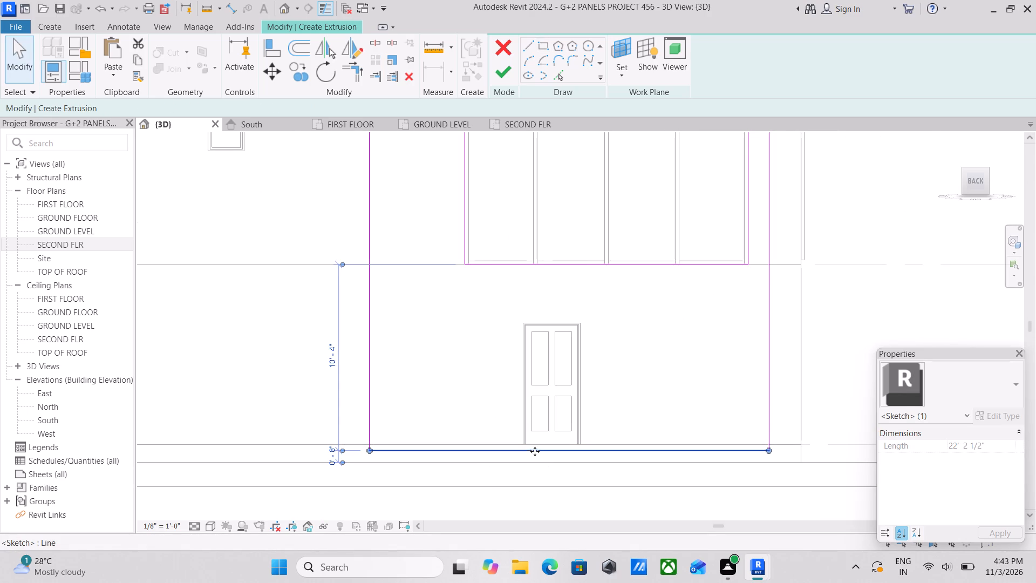
# Sketch a rectangular opening 3' 2" wide and 6' 9" high around the rear door's frame, down to GROUND FLOOR level.
pyautogui.click(546, 44)
pyautogui.scroll(7, 540, 332)
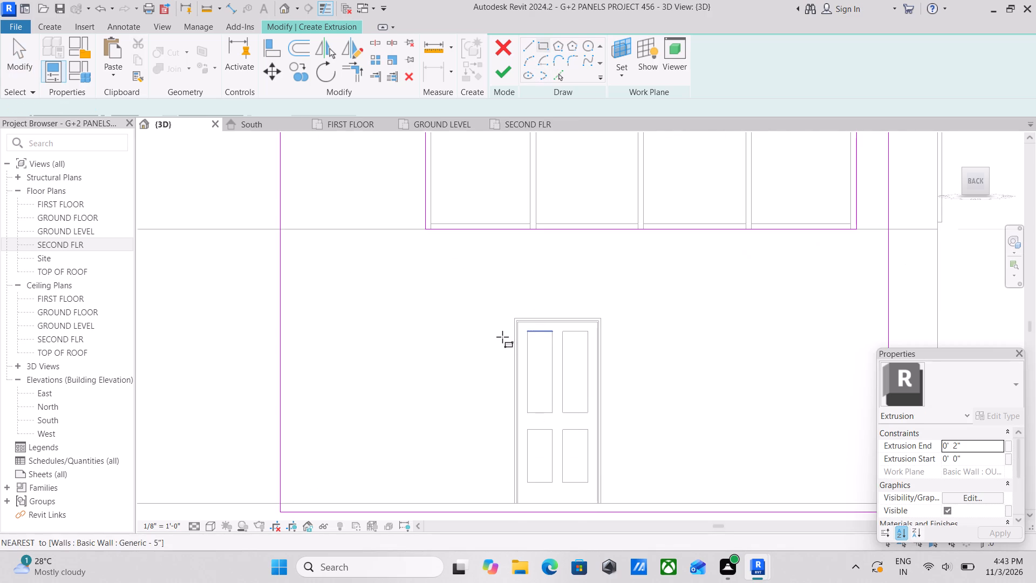
pyautogui.scroll(5, 501, 323)
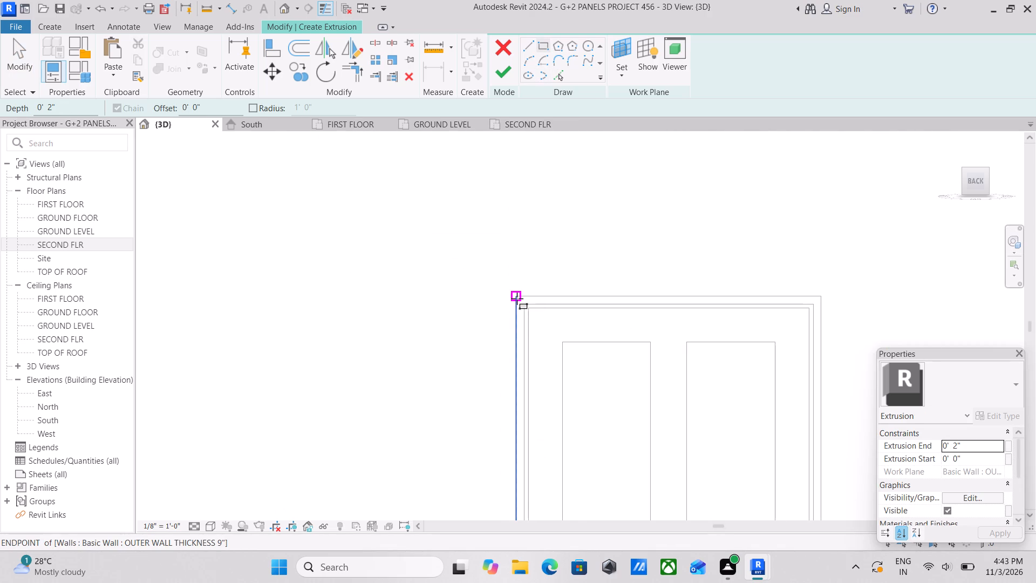
pyautogui.click(517, 299)
pyautogui.moveTo(661, 467); pyautogui.dragTo(632, 294, button='middle')
pyautogui.scroll(-1, 719, 459)
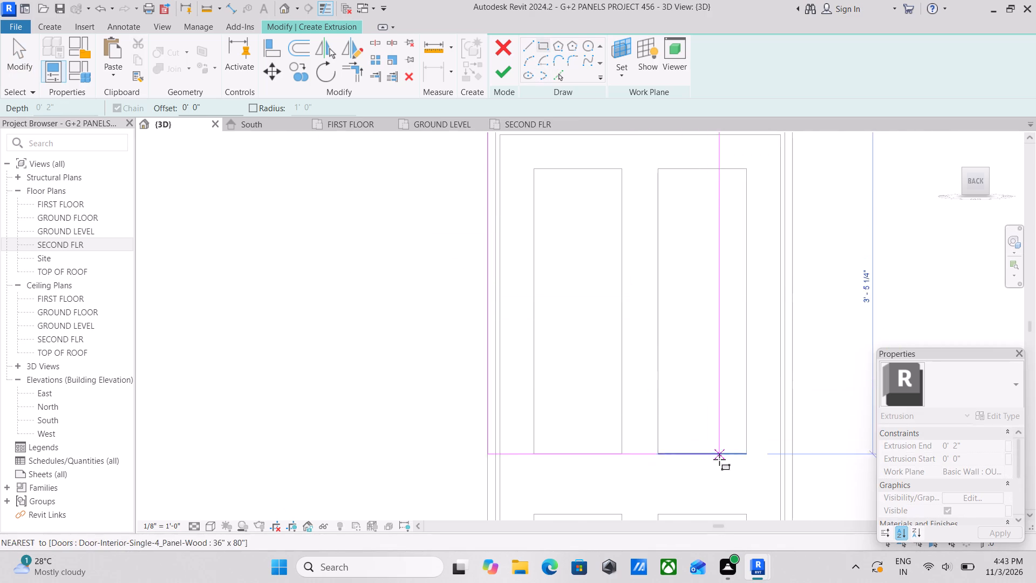
pyautogui.moveTo(719, 459); pyautogui.dragTo(691, 387, button='middle')
pyautogui.scroll(-2, 744, 500)
pyautogui.moveTo(732, 482); pyautogui.dragTo(696, 330, button='middle')
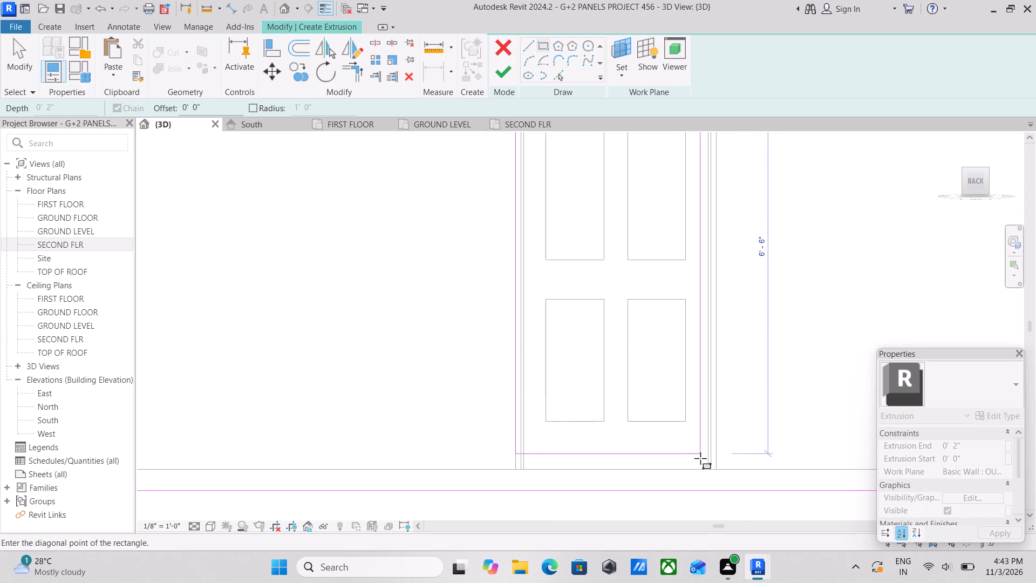
pyautogui.scroll(3, 719, 475)
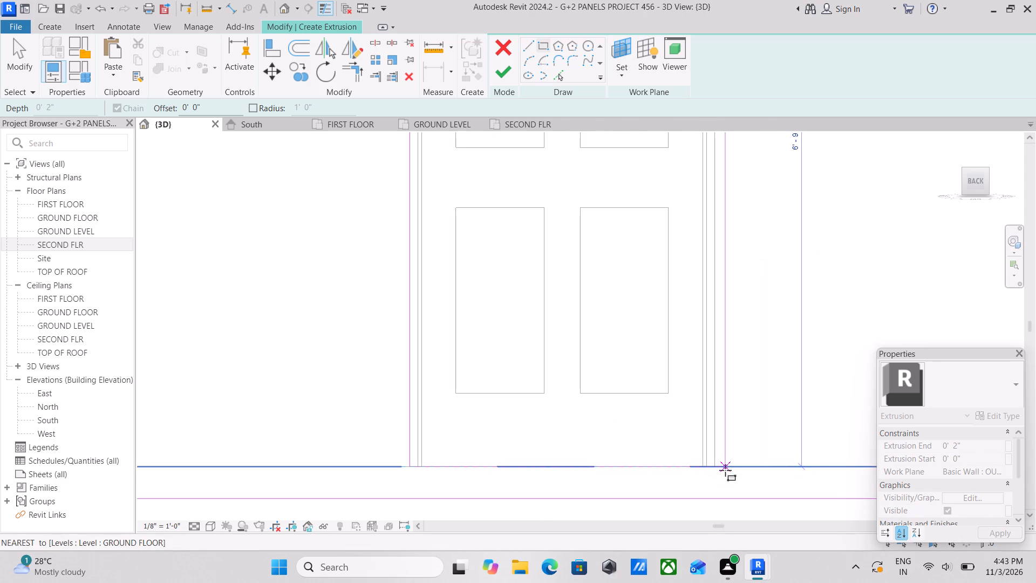
pyautogui.click(715, 468)
pyautogui.scroll(-3, 478, 446)
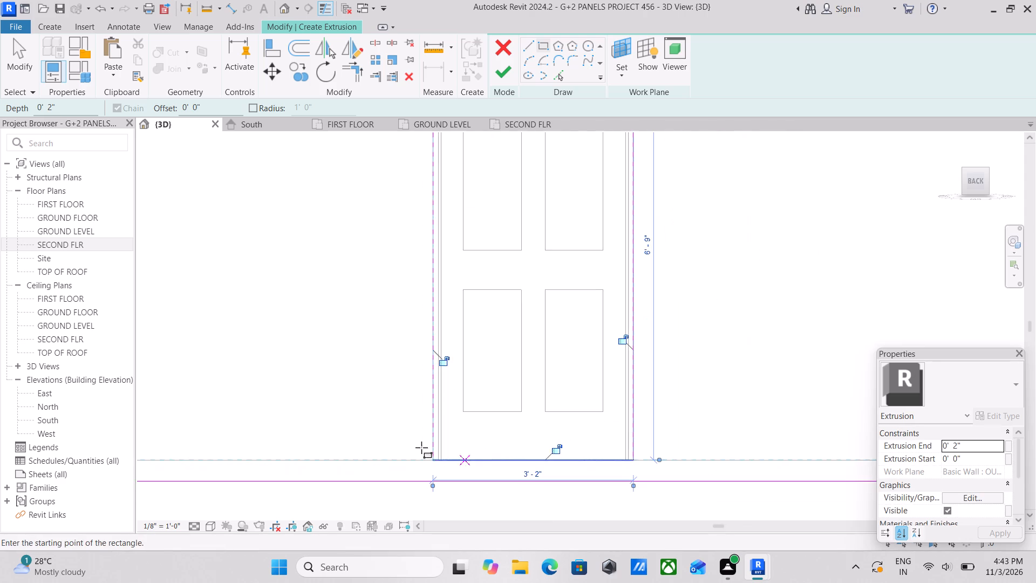
pyautogui.scroll(-3, 392, 418)
pyautogui.moveTo(387, 409); pyautogui.dragTo(488, 467, button='middle')
pyautogui.press('Escape')
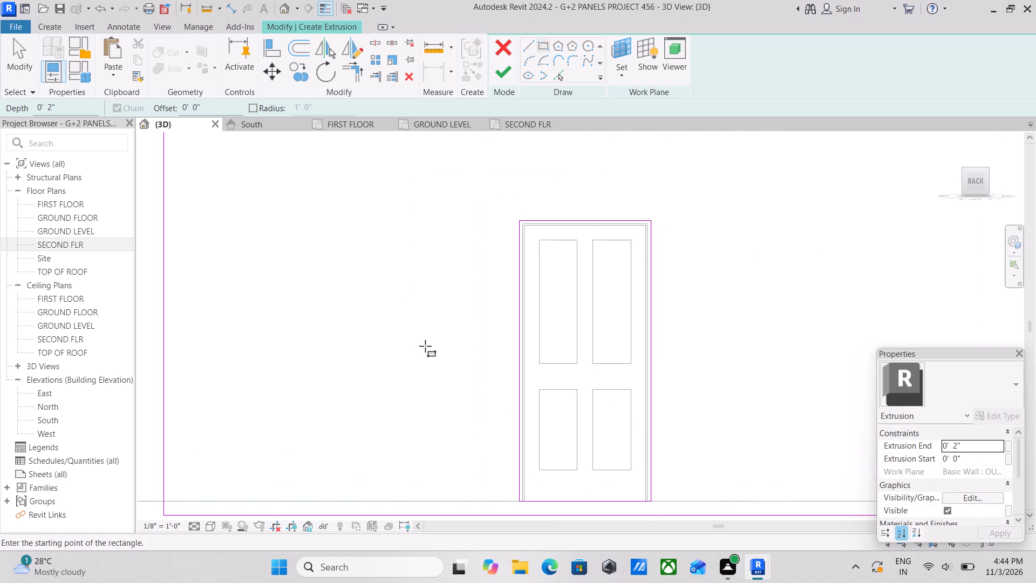
pyautogui.press('Escape')
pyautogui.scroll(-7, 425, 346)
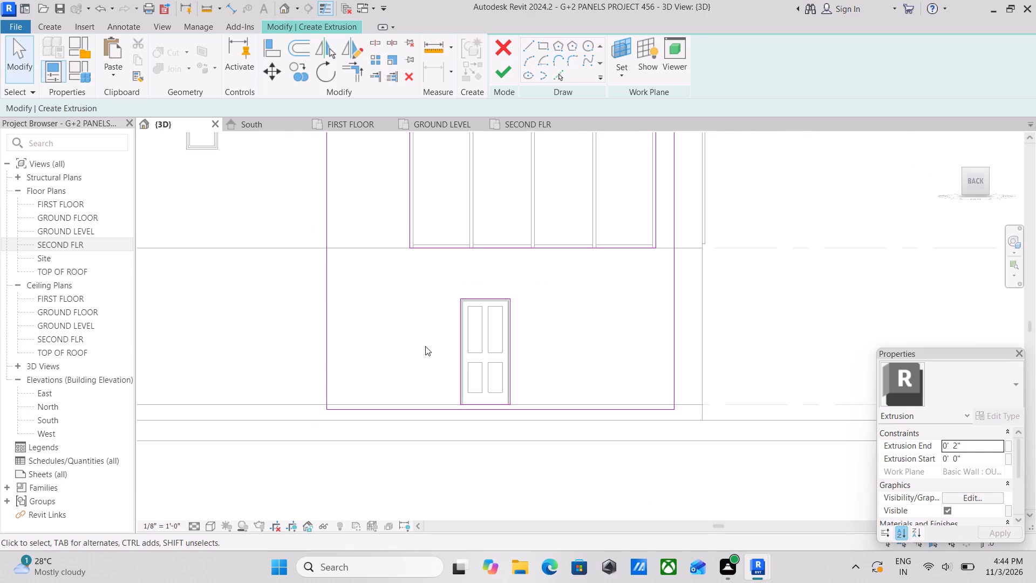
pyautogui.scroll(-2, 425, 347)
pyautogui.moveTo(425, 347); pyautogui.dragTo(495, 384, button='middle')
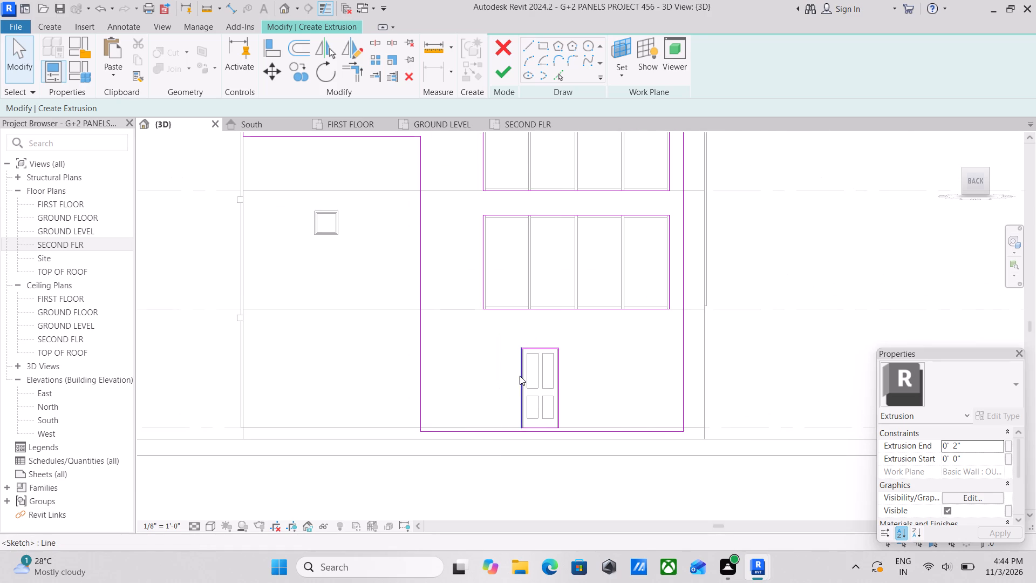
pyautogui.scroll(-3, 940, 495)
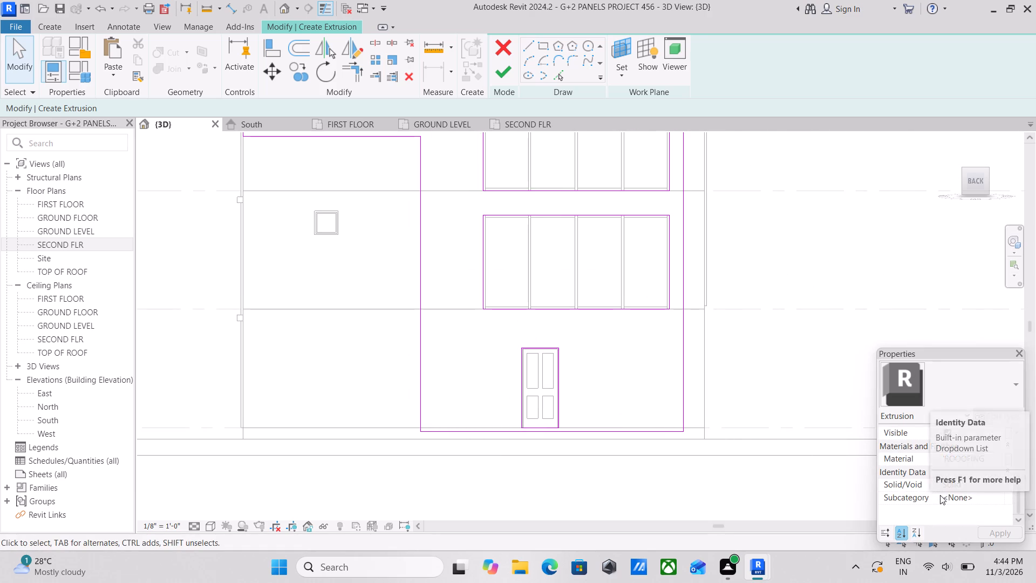
# Finish the L-shaped extrusion with its curtain wall and door openings, and complete the in-place model on the back facade.
pyautogui.click(511, 67)
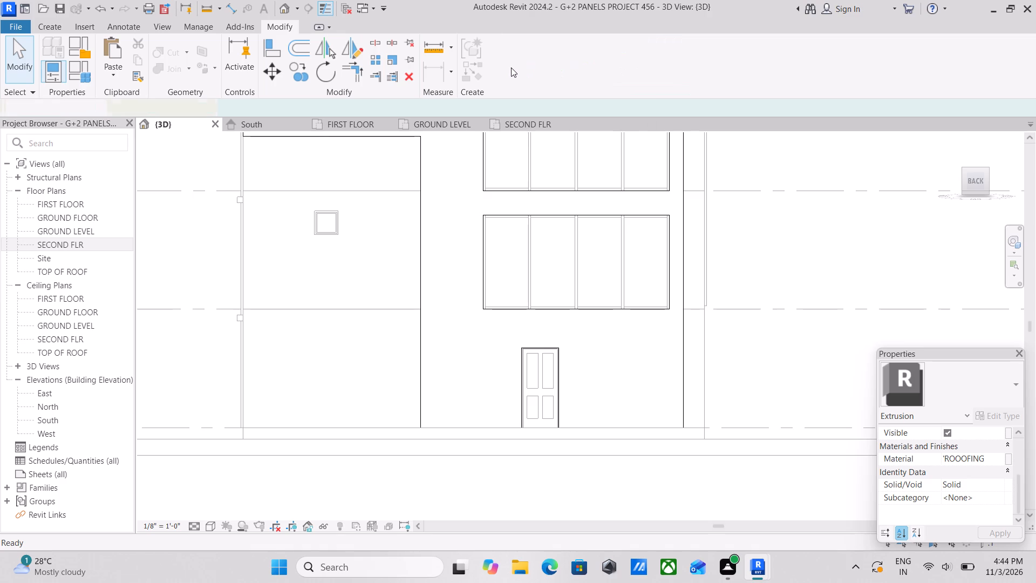
pyautogui.scroll(-3, 514, 263)
pyautogui.moveTo(514, 264); pyautogui.dragTo(537, 302, button='middle')
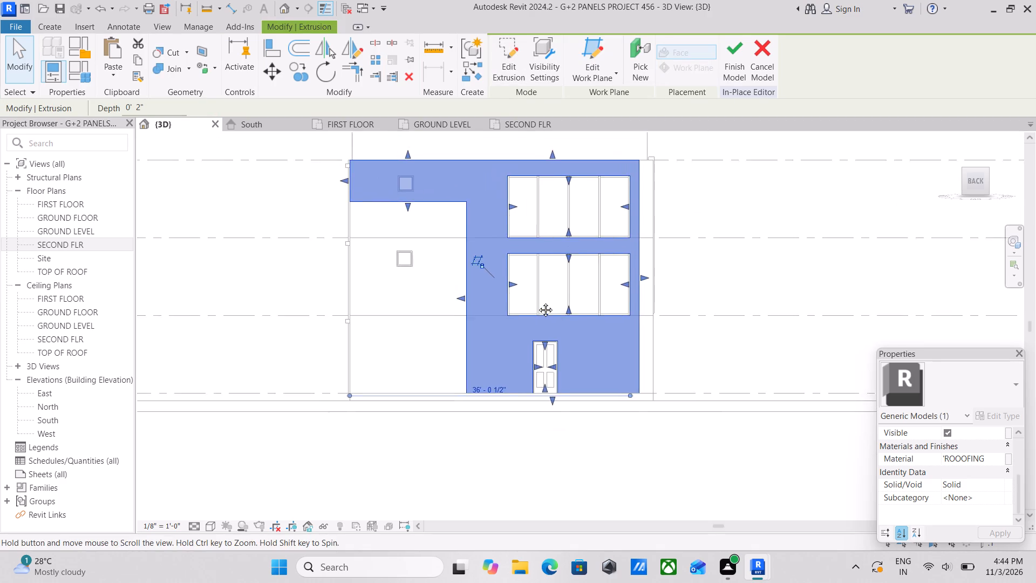
pyautogui.moveTo(537, 302); pyautogui.dragTo(547, 321, button='middle')
pyautogui.scroll(3, 474, 315)
pyautogui.moveTo(458, 305); pyautogui.dragTo(465, 306, button='middle')
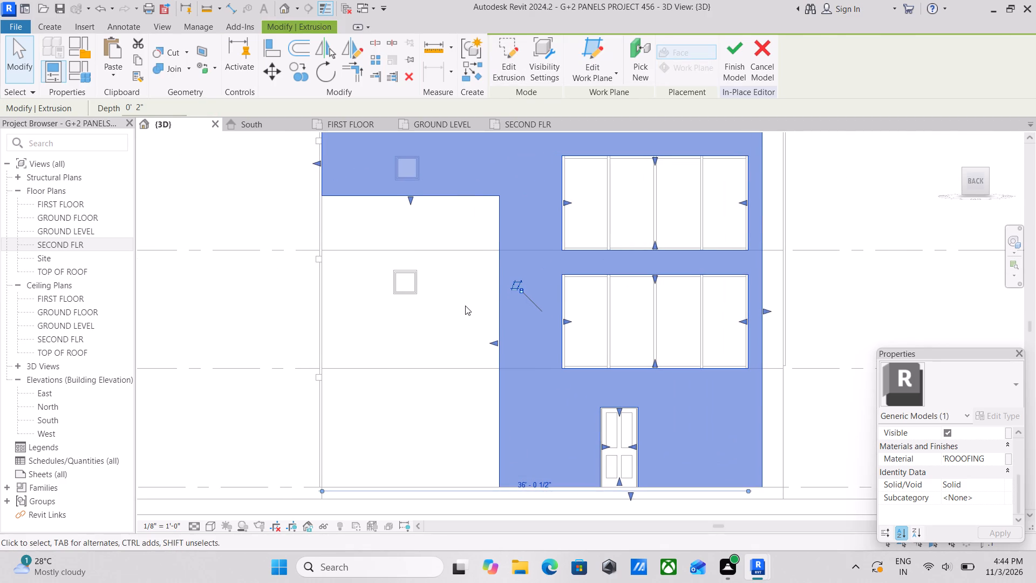
pyautogui.press('Escape')
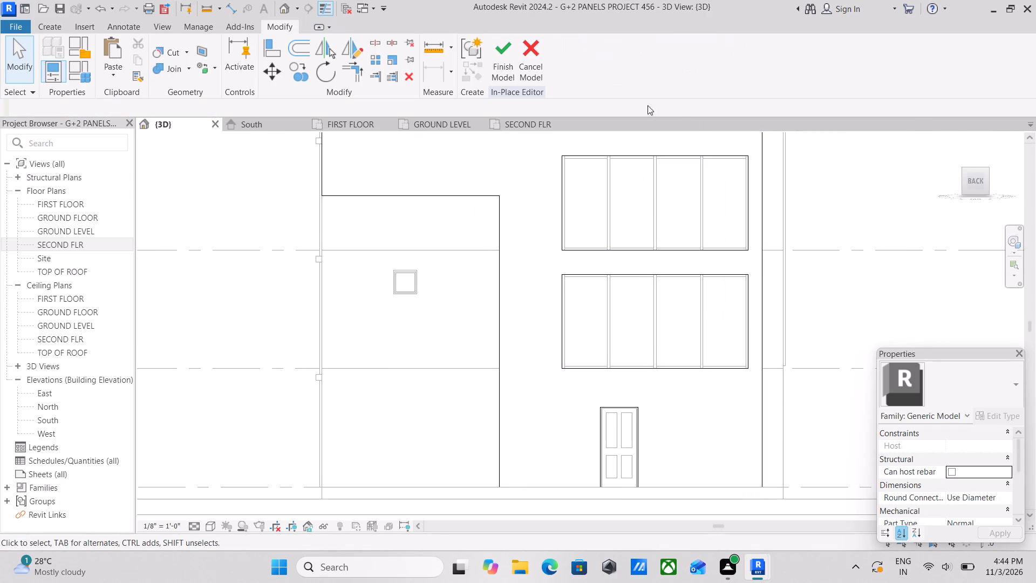
pyautogui.click(509, 54)
# Examine the new L-shaped panel on the back facade and the adjoining side wall, roof edge and small window.
pyautogui.scroll(-2, 506, 314)
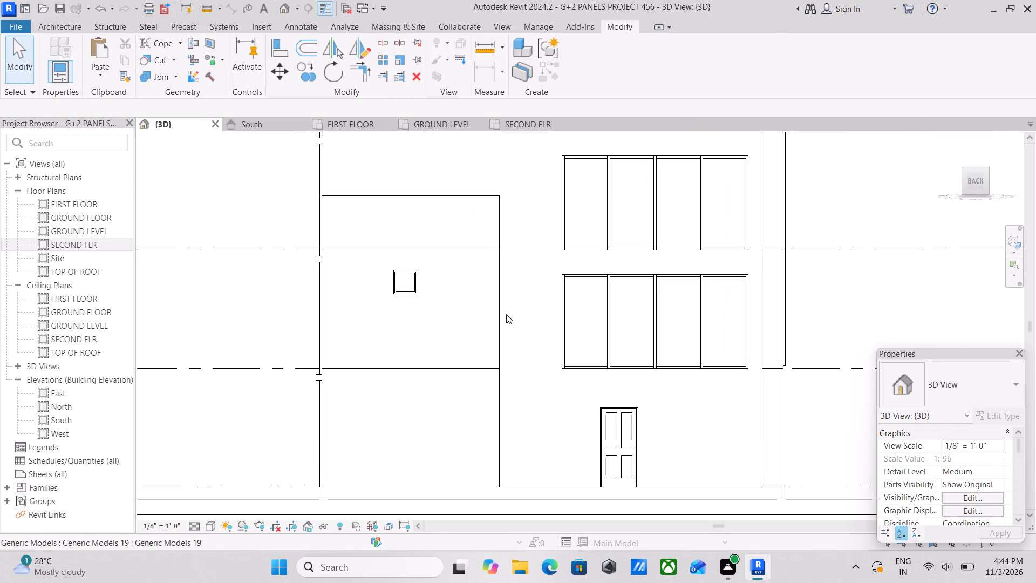
pyautogui.scroll(-2, 518, 298)
pyautogui.moveTo(507, 310); pyautogui.dragTo(513, 316, button='middle')
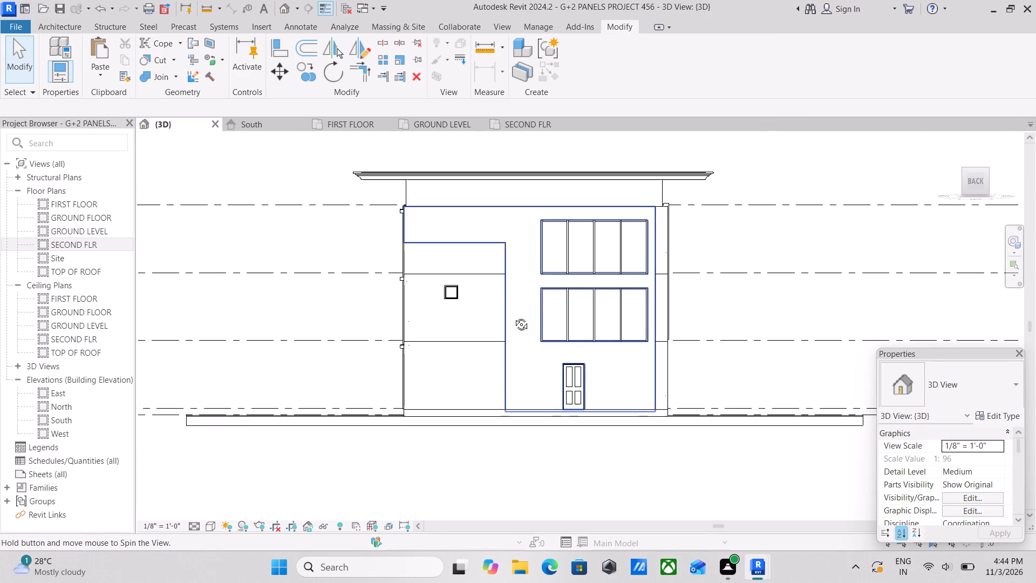
pyautogui.moveTo(513, 316); pyautogui.dragTo(564, 338, button='middle')
pyautogui.scroll(2, 552, 299)
pyautogui.press('Escape')
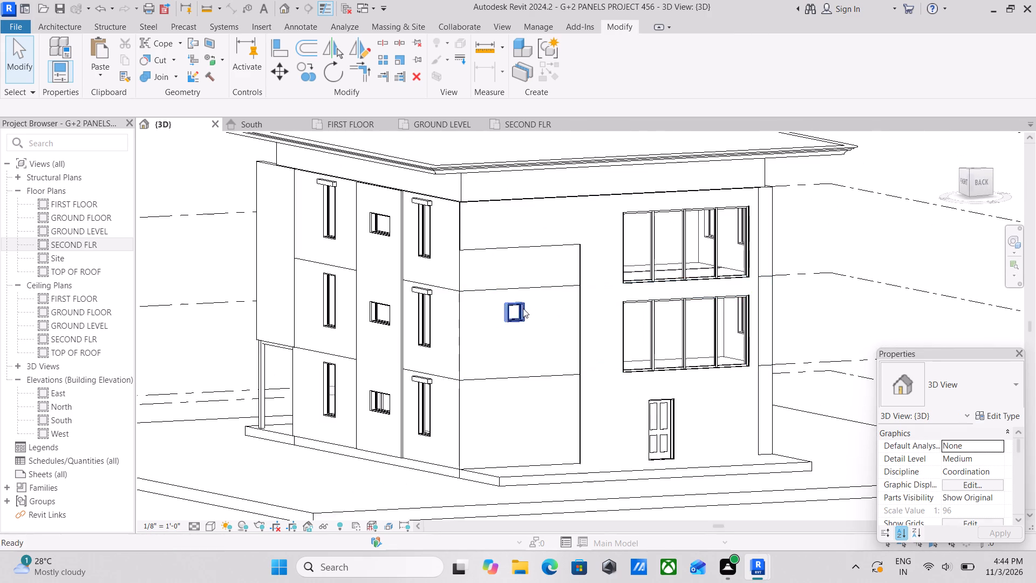
pyautogui.scroll(3, 523, 308)
pyautogui.scroll(-1, 522, 311)
pyautogui.scroll(-3, 440, 348)
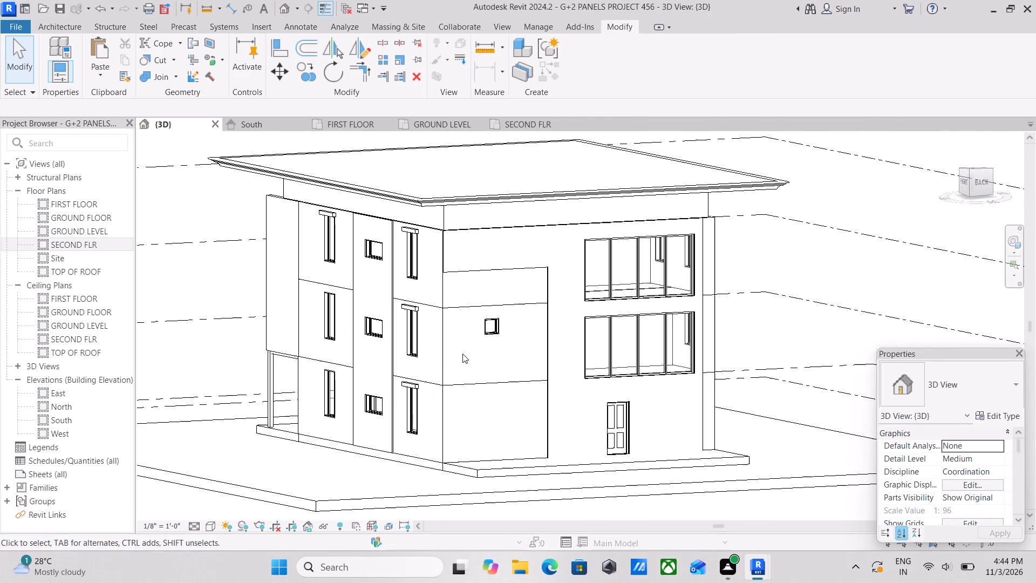
pyautogui.keyDown('shift'); pyautogui.moveTo(462, 354); pyautogui.dragTo(462, 383, button='middle'); pyautogui.keyUp('shift')
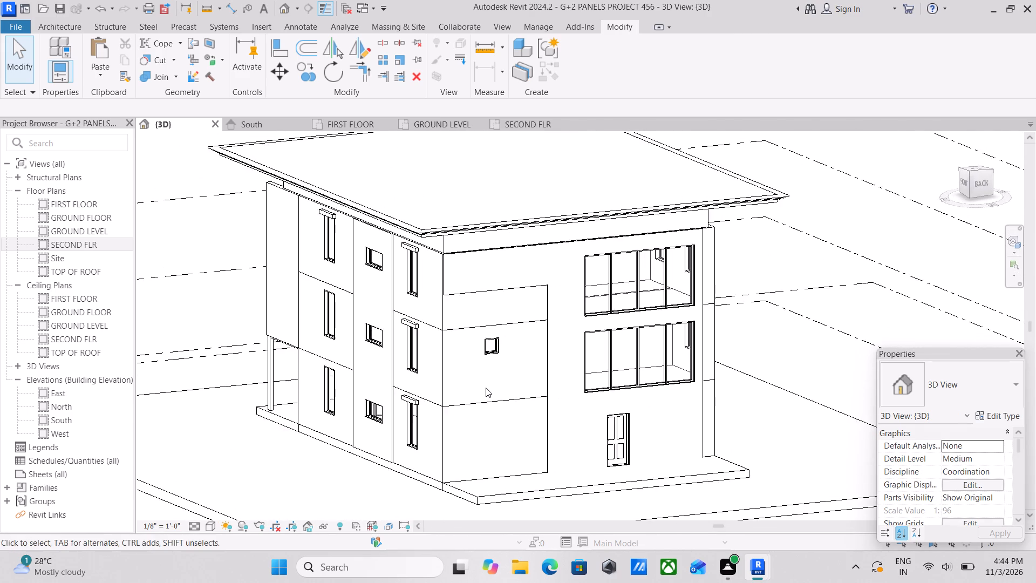
pyautogui.scroll(6, 486, 388)
pyautogui.scroll(2, 417, 323)
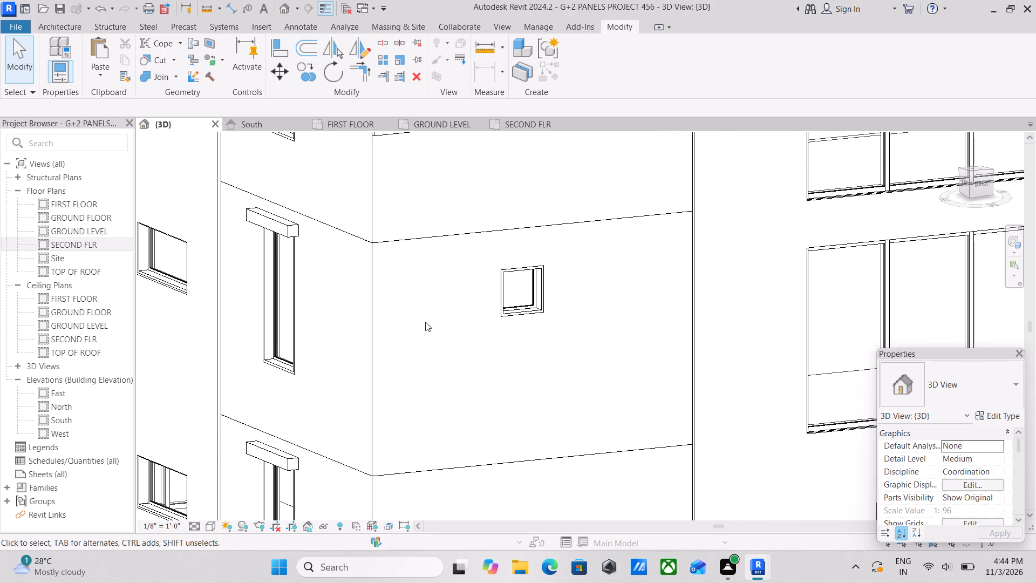
pyautogui.moveTo(425, 322); pyautogui.dragTo(410, 371, button='middle')
pyautogui.scroll(1, 412, 370)
pyautogui.scroll(-2, 482, 317)
pyautogui.moveTo(482, 317); pyautogui.dragTo(467, 375, button='middle')
pyautogui.scroll(-2, 493, 314)
pyautogui.moveTo(493, 314); pyautogui.dragTo(485, 324, button='middle')
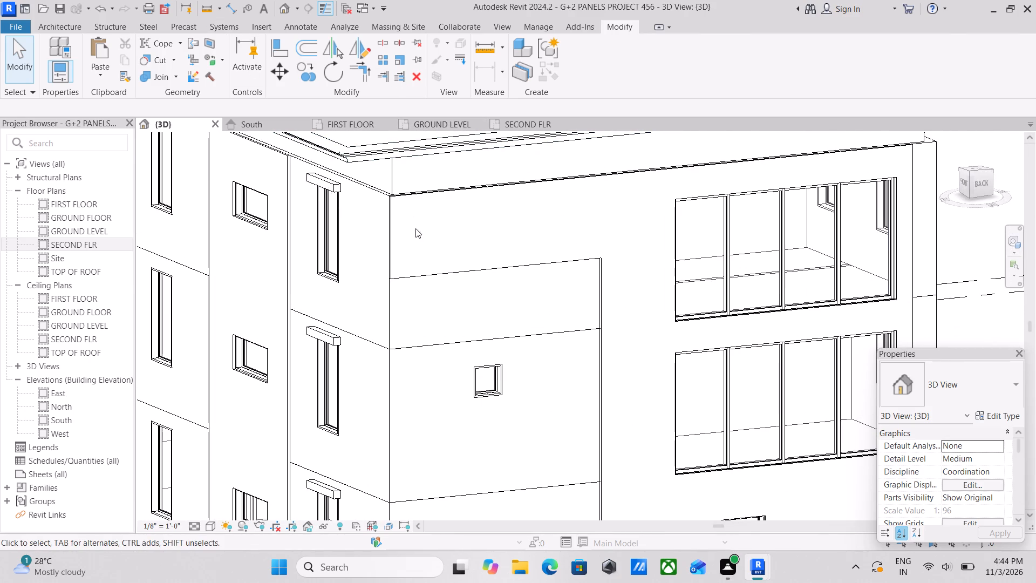
pyautogui.moveTo(441, 277); pyautogui.dragTo(455, 233, button='middle')
pyautogui.scroll(-1, 454, 243)
pyautogui.scroll(1, 455, 233)
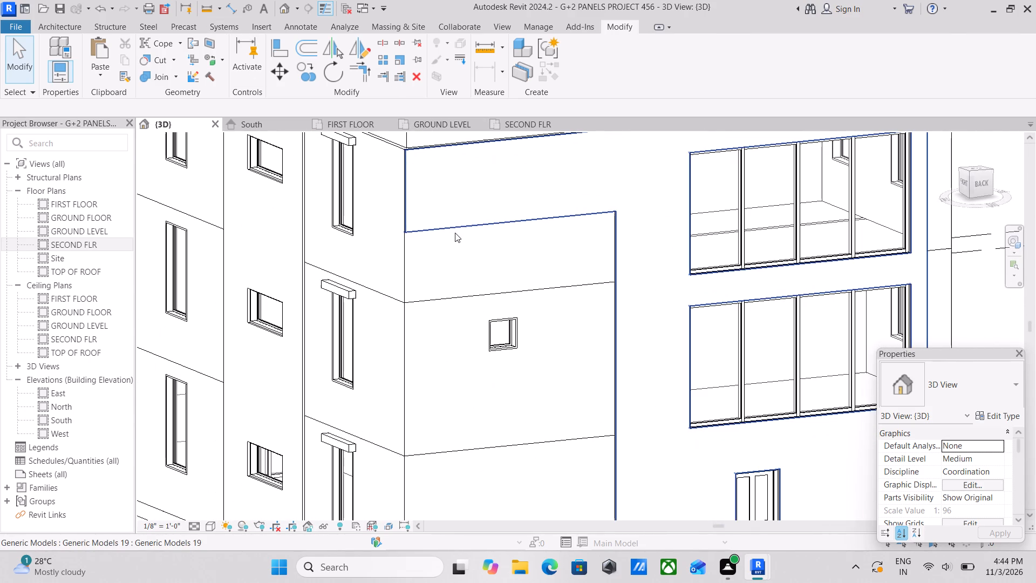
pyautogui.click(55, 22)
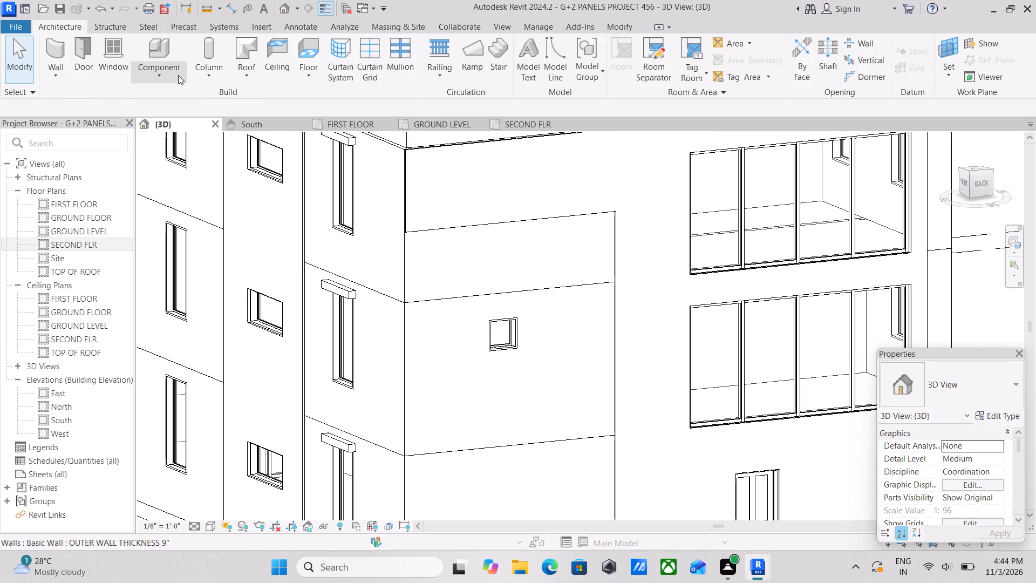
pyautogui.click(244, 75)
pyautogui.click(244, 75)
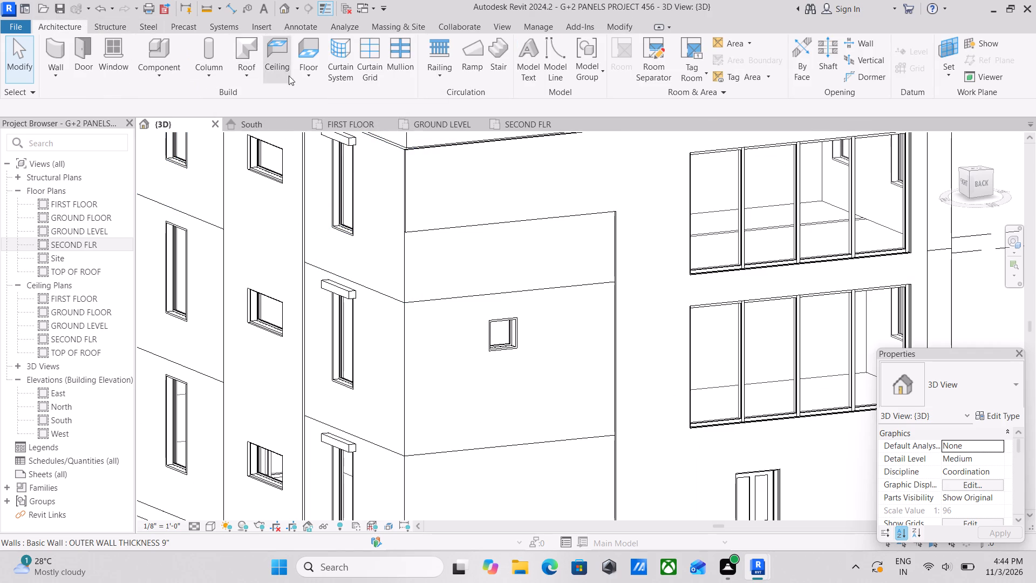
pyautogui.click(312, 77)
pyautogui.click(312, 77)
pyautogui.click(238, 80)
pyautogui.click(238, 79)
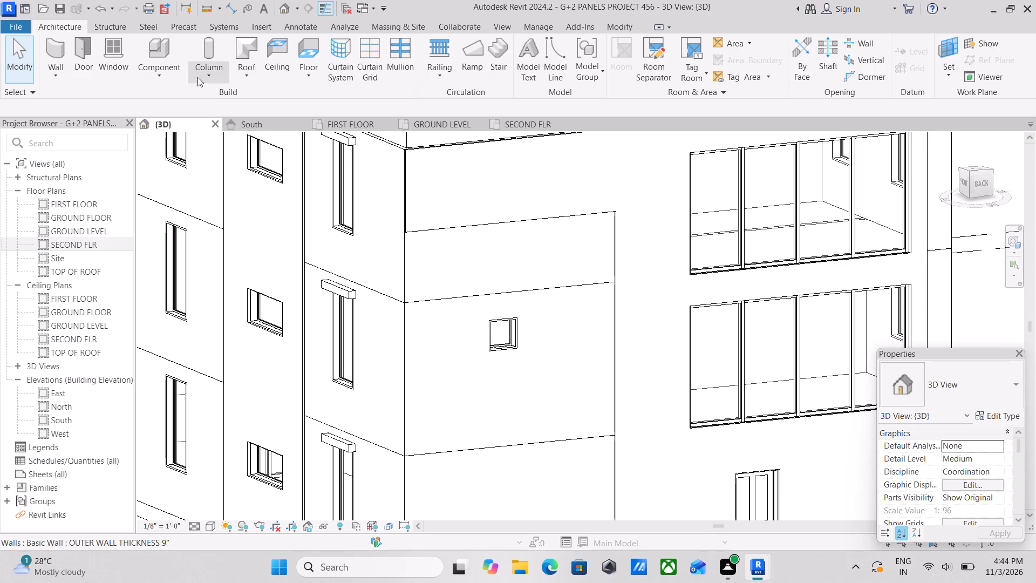
# Start another in-place model in the Generic Models category.
pyautogui.click(173, 79)
pyautogui.click(207, 129)
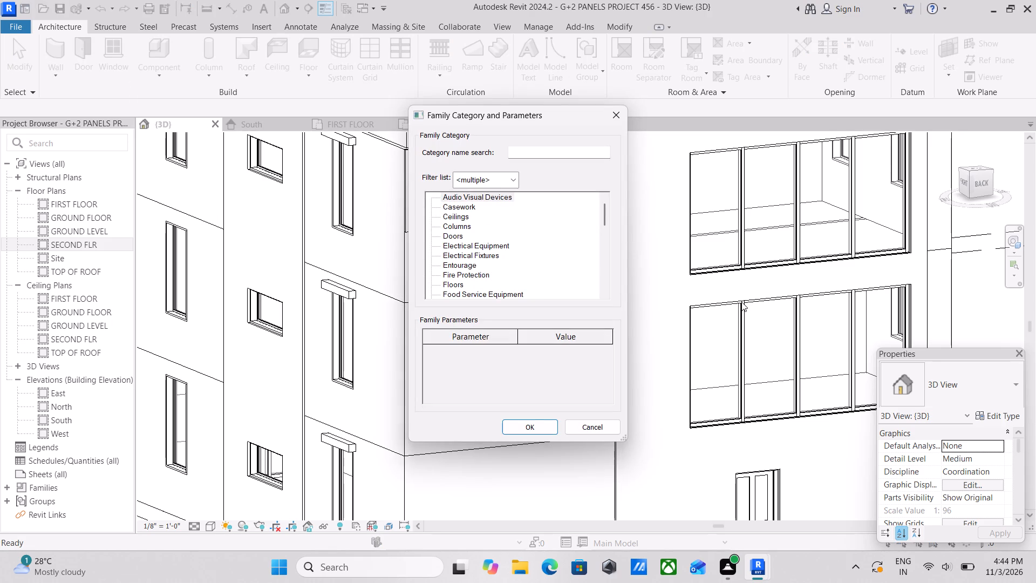
pyautogui.scroll(-1, 351, 302)
pyautogui.scroll(-2, 459, 266)
pyautogui.scroll(1, 459, 260)
pyautogui.scroll(-3, 459, 260)
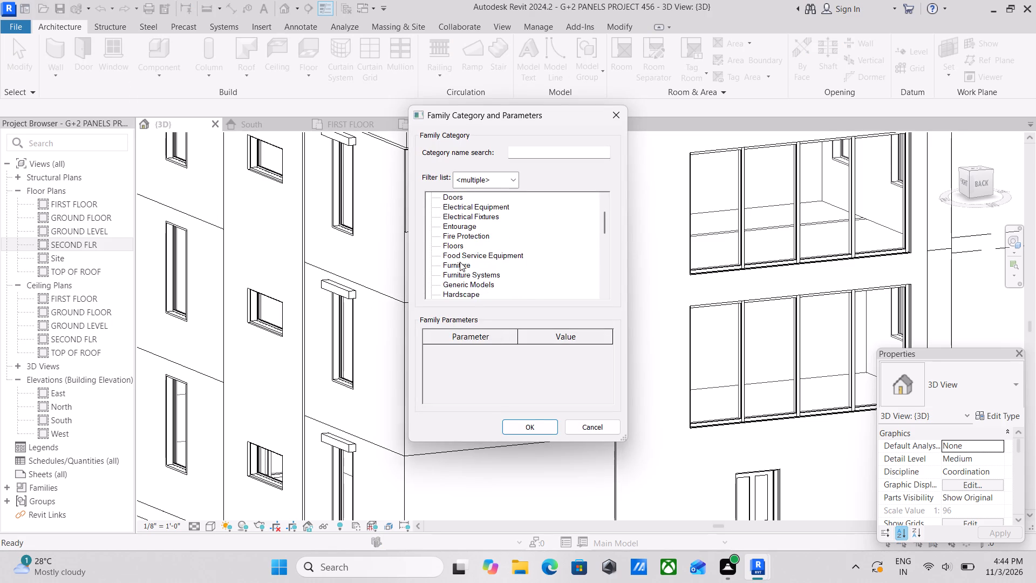
pyautogui.scroll(-2, 460, 262)
pyautogui.click(461, 265)
pyautogui.click(540, 427)
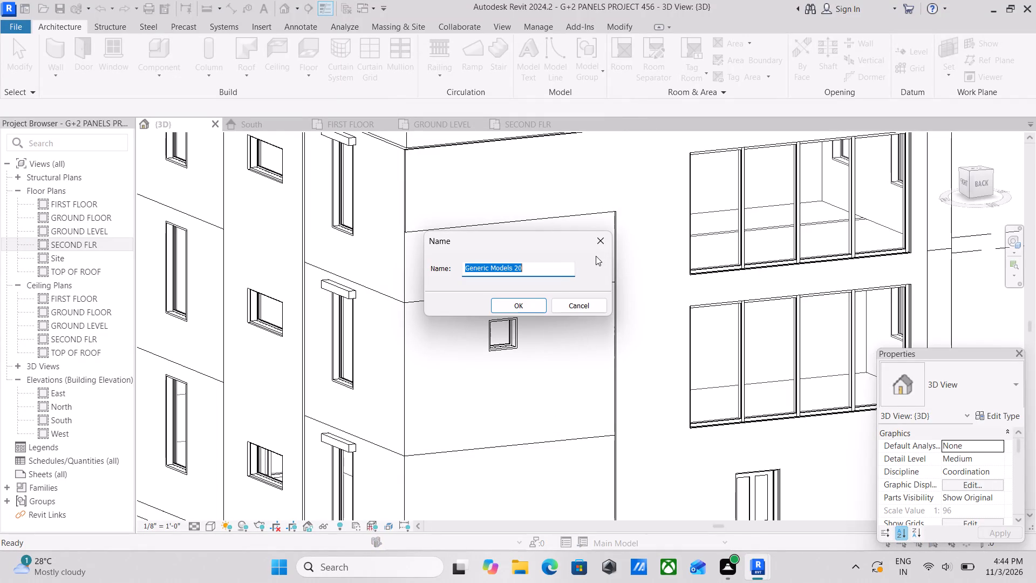